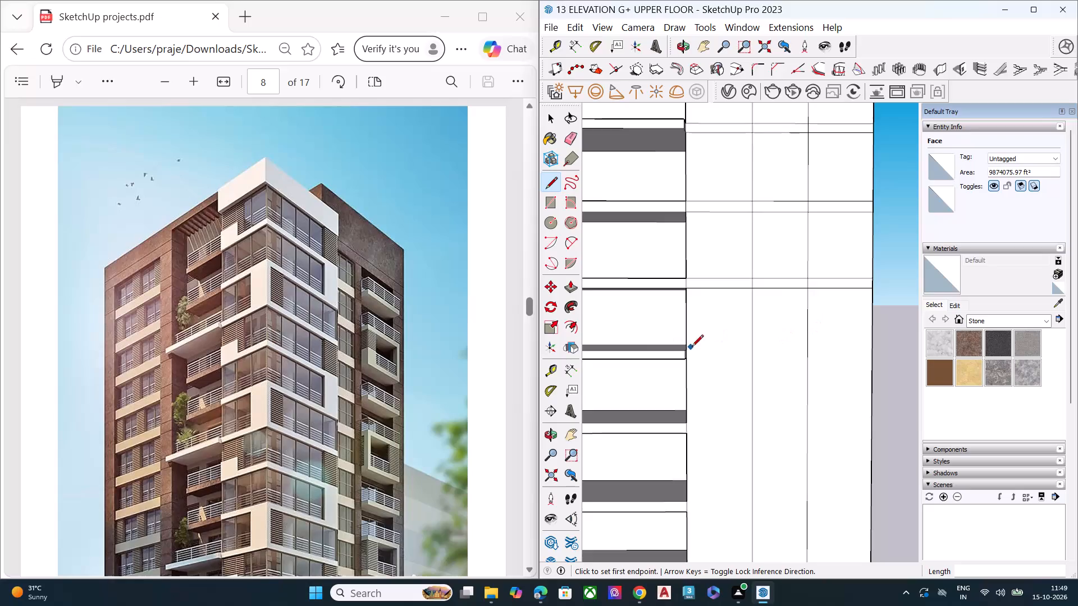
Draw two parallel lines, about 5350' 8" long, across the corner block's front face from the sixth balcony slab's upper and lower edges.
scroll(680, 356, up, 8)
middle_drag(688, 366, 625, 437)
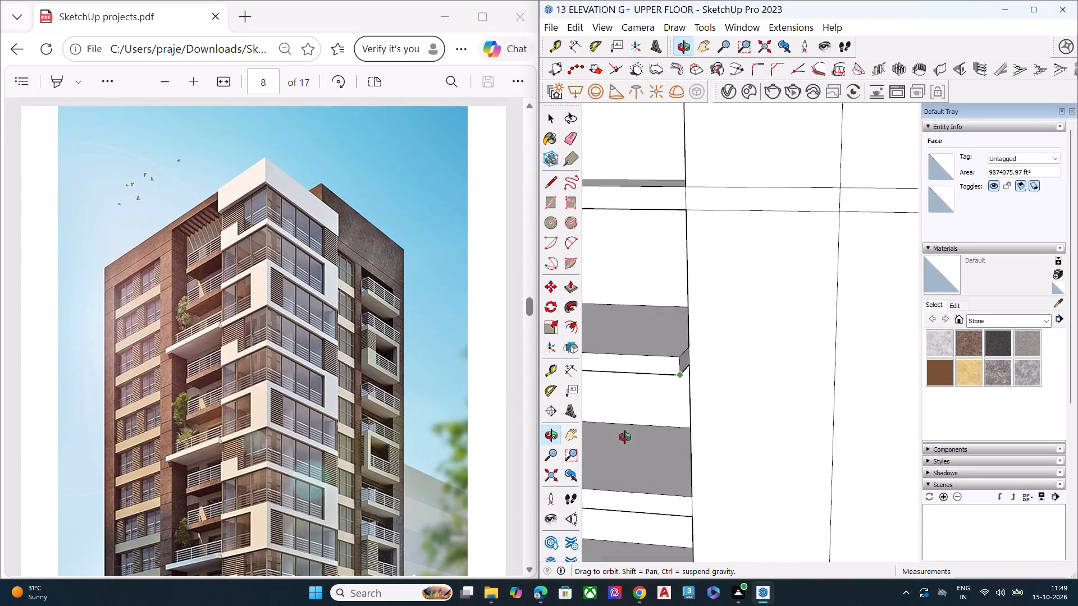
middle_drag(625, 437, 554, 470)
scroll(688, 391, down, 4)
scroll(695, 391, up, 1)
scroll(695, 391, down, 6)
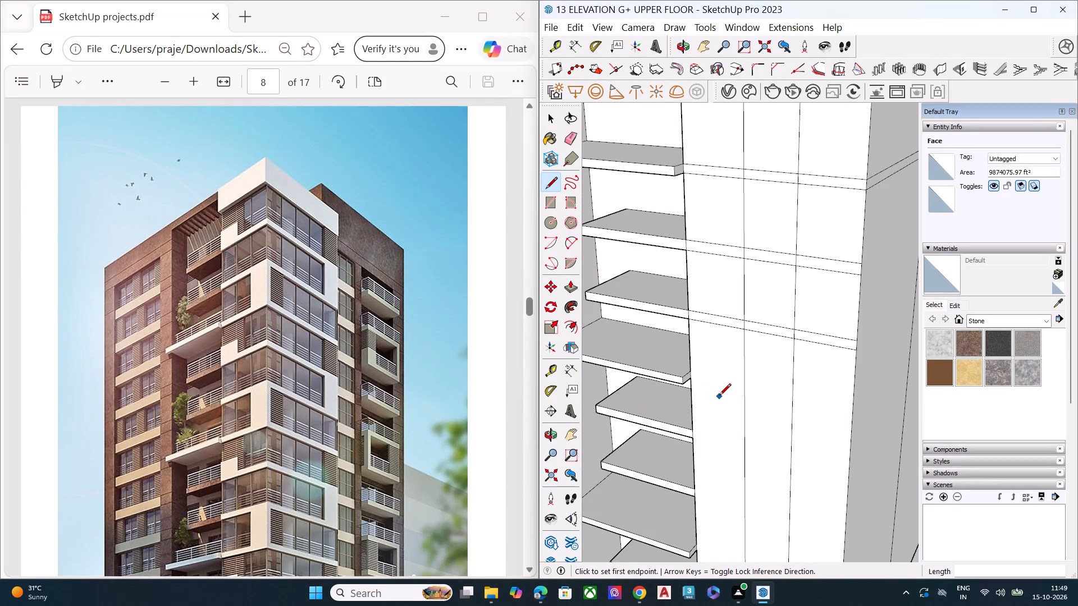
scroll(717, 398, down, 3)
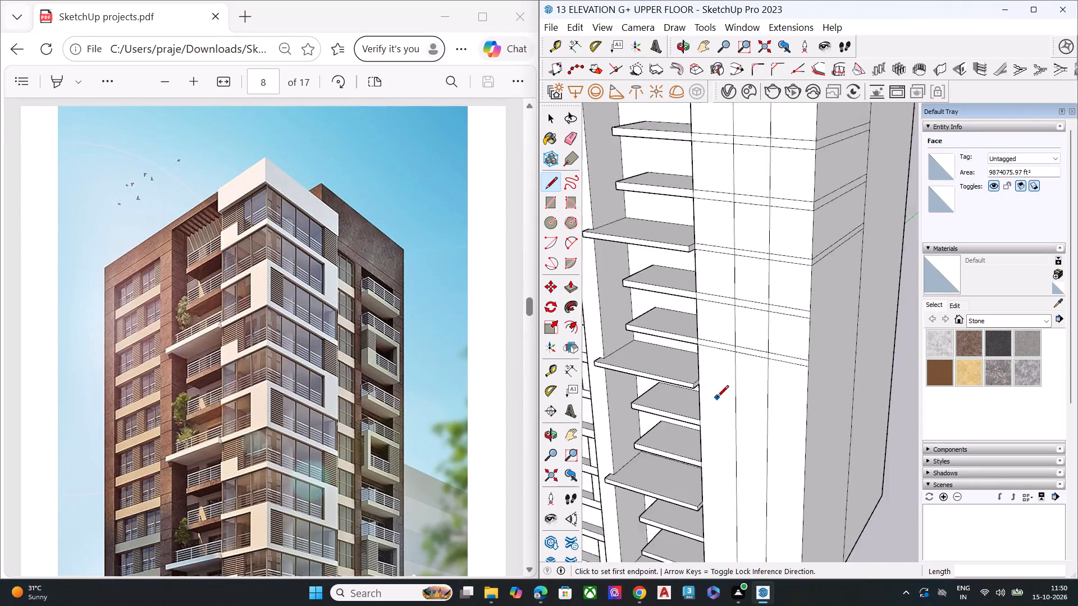
scroll(717, 398, down, 4)
scroll(679, 415, up, 8)
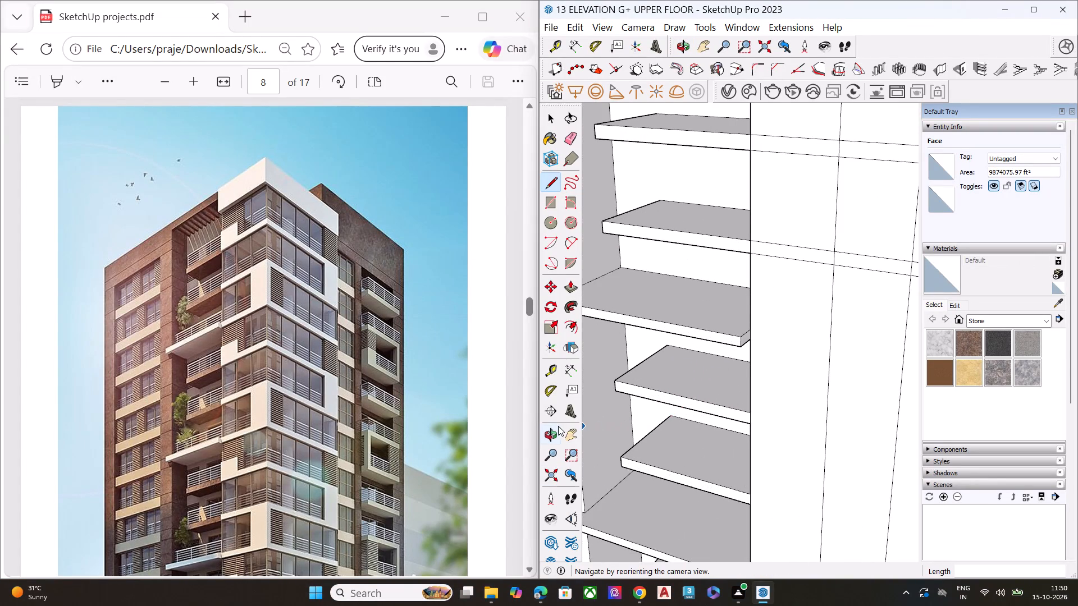
scroll(558, 426, down, 5)
click(733, 339)
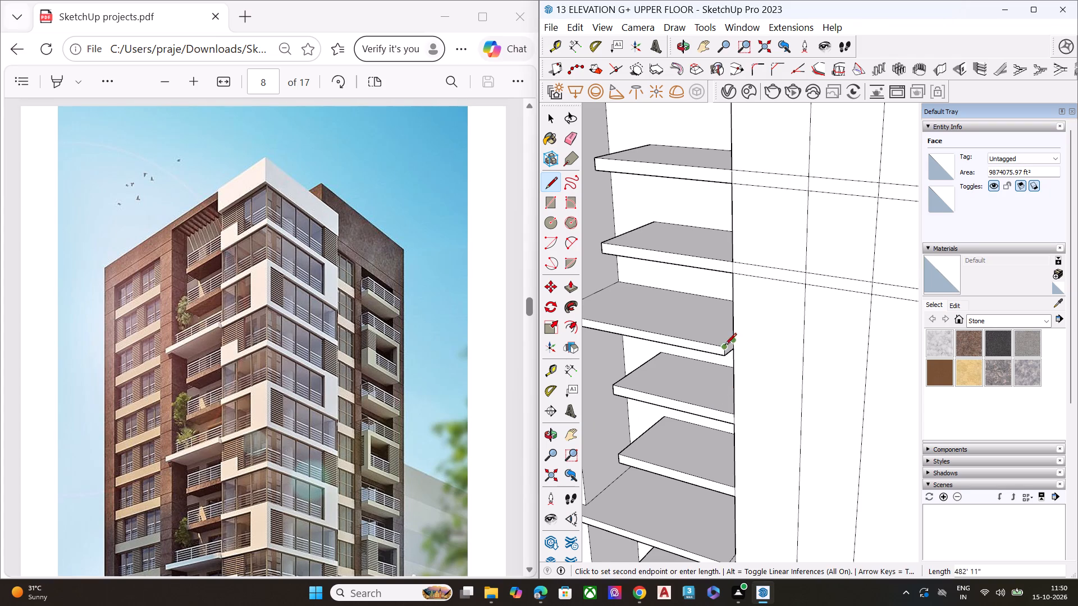
scroll(717, 351, down, 7)
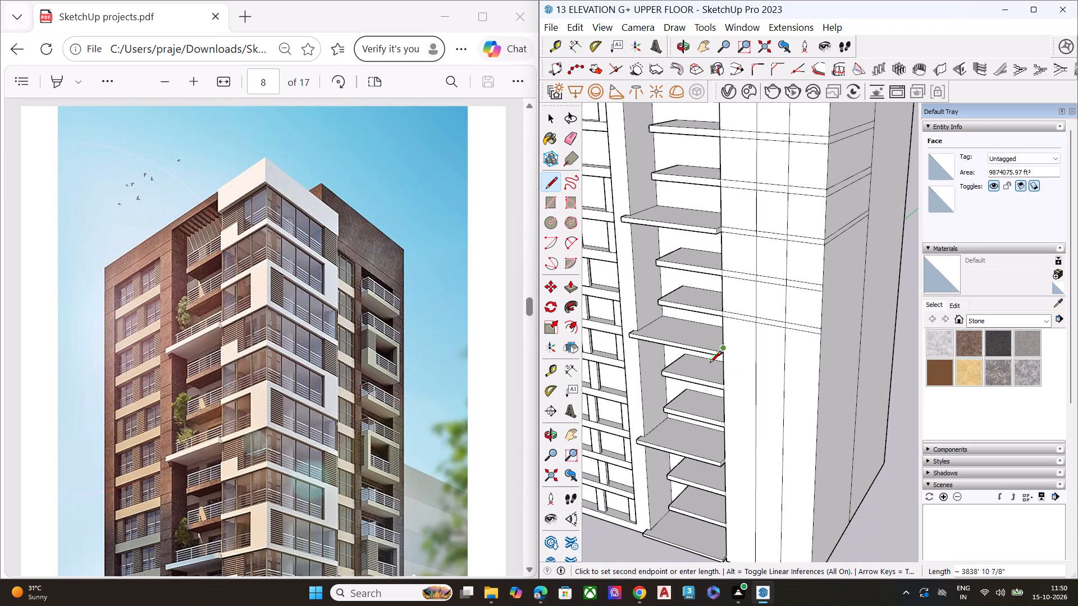
scroll(802, 363, up, 5)
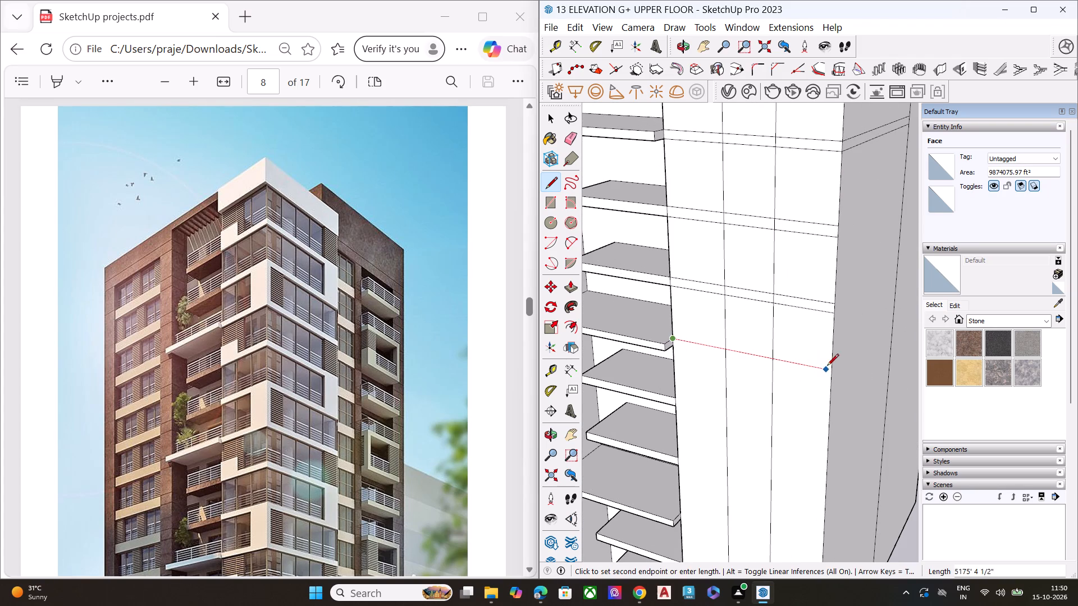
click(831, 370)
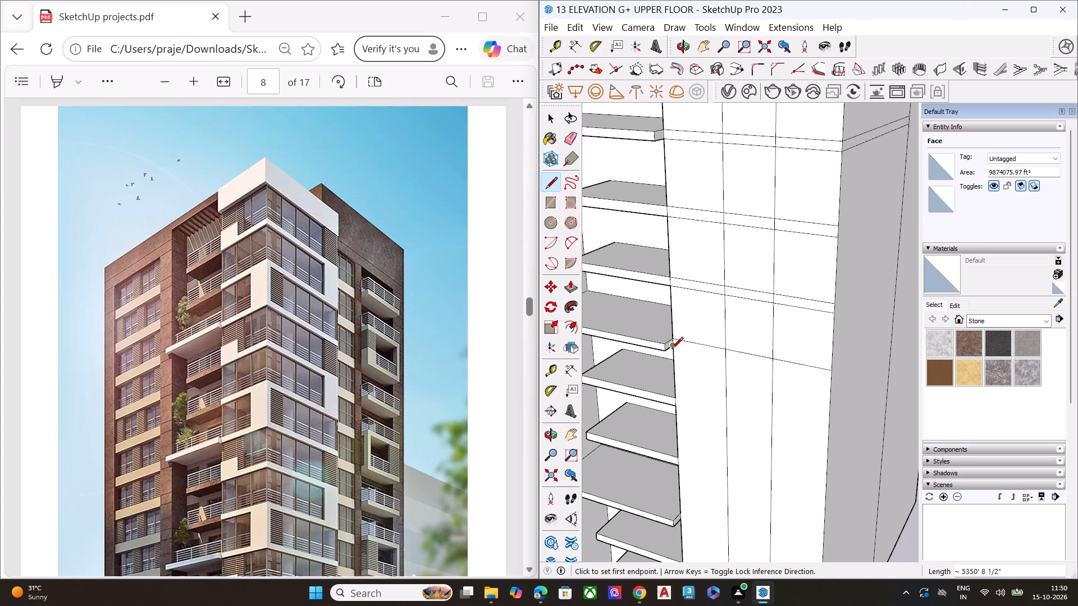
click(673, 348)
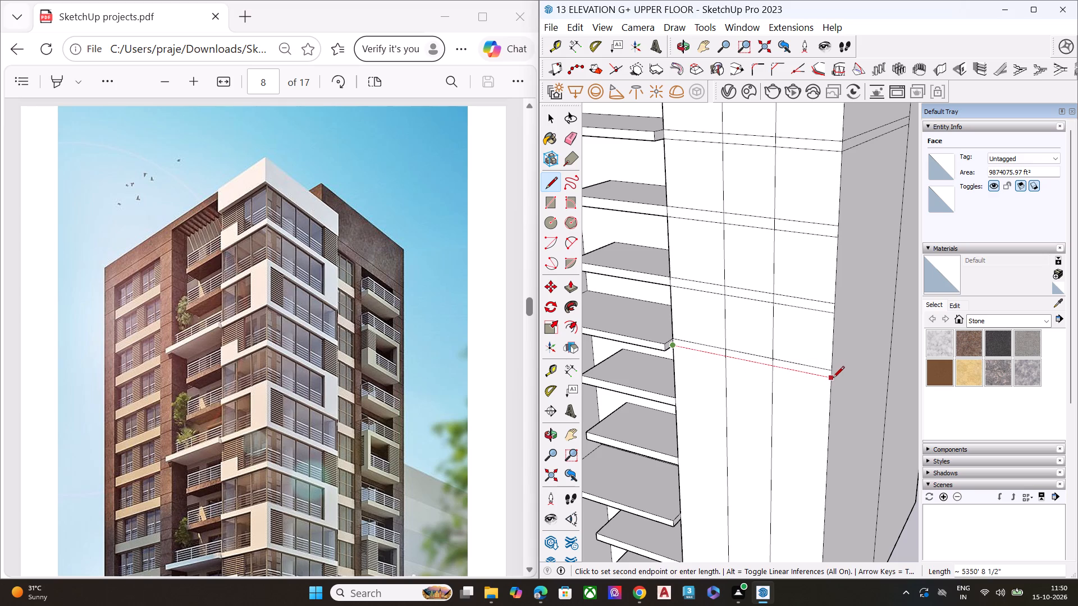
click(830, 379)
Draw two lines across the corner block's front face matching the thickness of the seventh balcony slab from the top.
scroll(724, 366, down, 8)
scroll(697, 416, down, 1)
scroll(699, 416, up, 2)
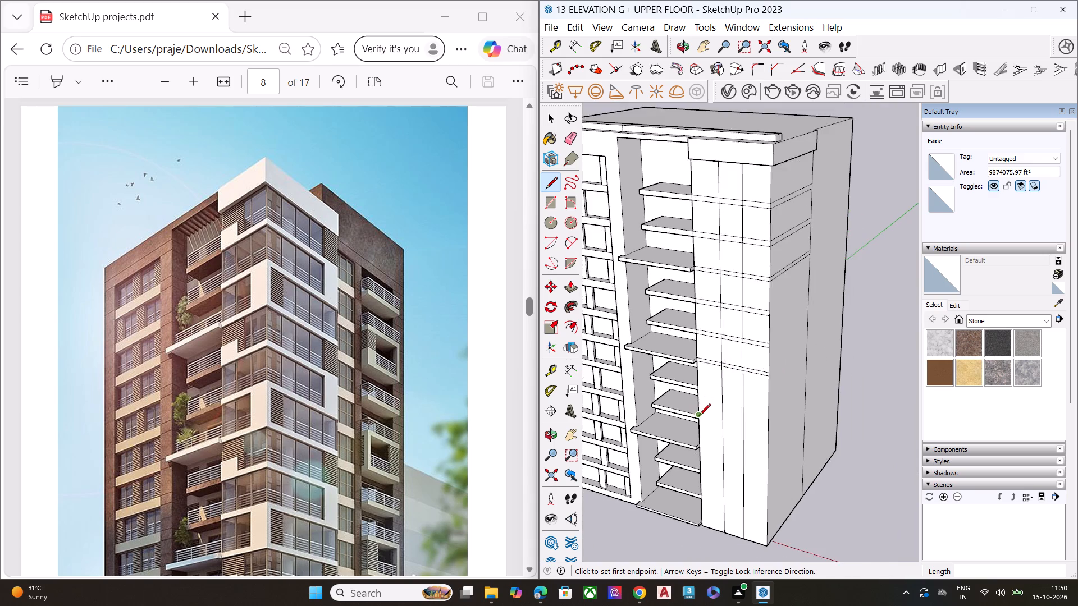
scroll(699, 416, up, 6)
scroll(703, 356, up, 5)
click(693, 361)
scroll(692, 374, down, 2)
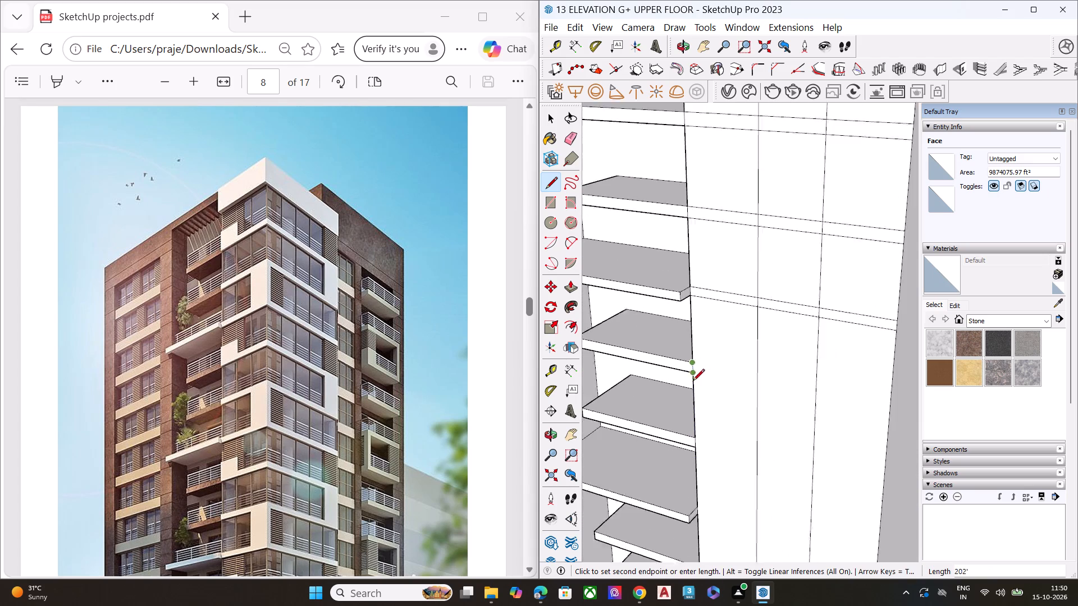
scroll(693, 382, down, 2)
click(851, 396)
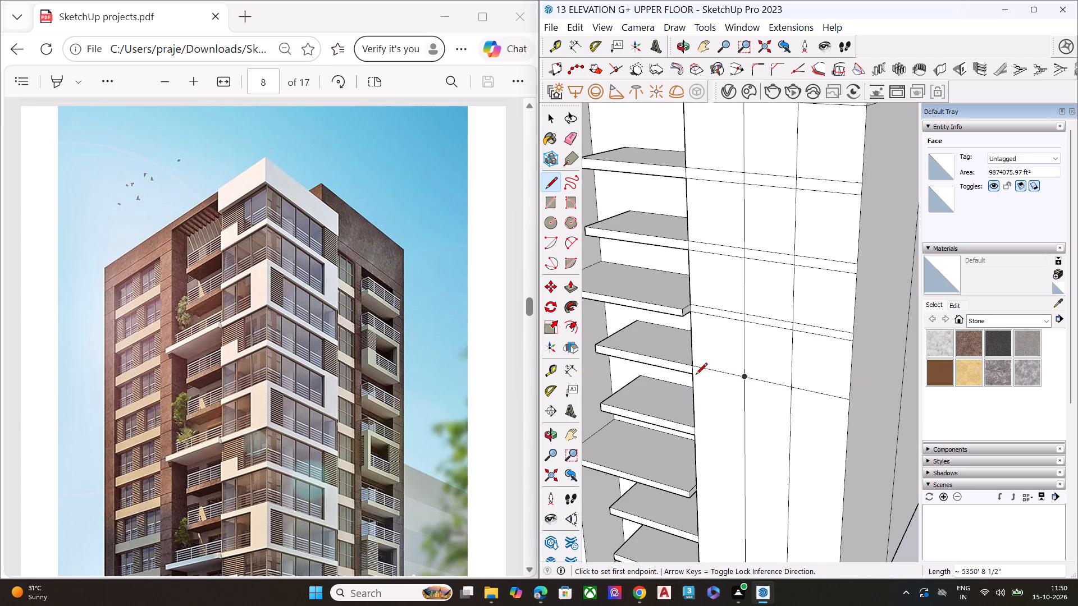
click(691, 375)
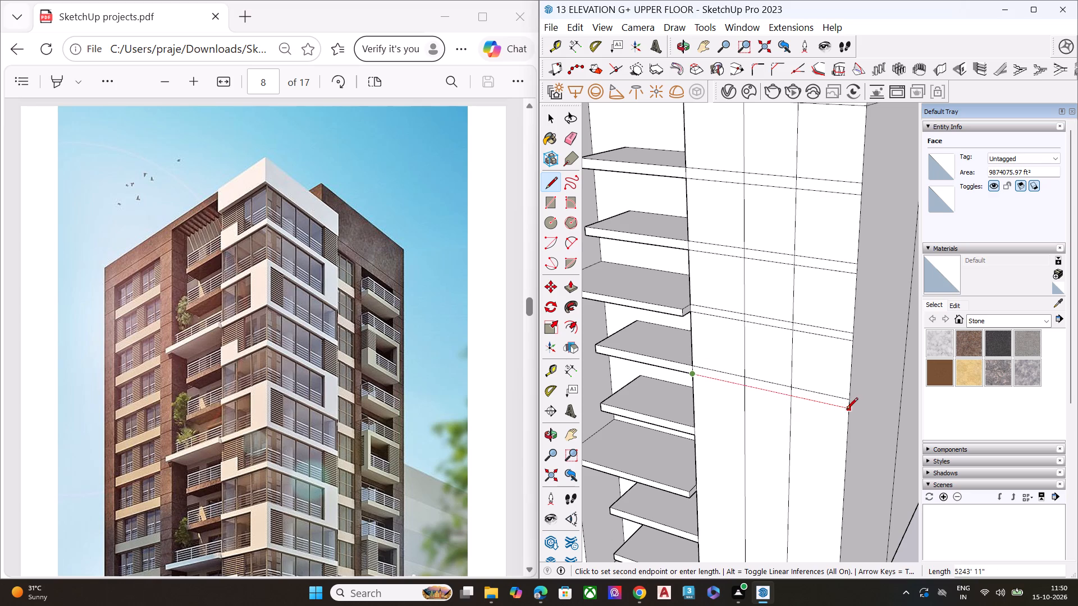
click(847, 410)
Draw two full-width lines on the corner block's front face from the eighth balcony slab's upper and lower edges.
scroll(718, 381, down, 8)
scroll(702, 411, up, 2)
scroll(702, 411, down, 3)
scroll(702, 411, up, 1)
scroll(702, 412, down, 1)
scroll(702, 412, up, 3)
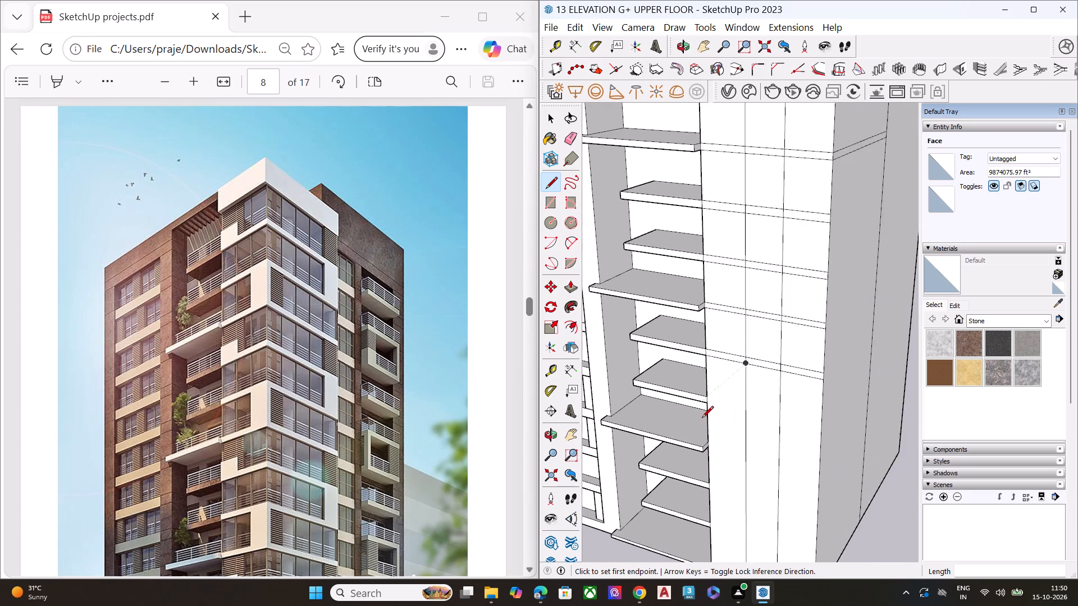
scroll(702, 419, up, 1)
scroll(702, 419, down, 1)
scroll(702, 419, up, 5)
click(712, 379)
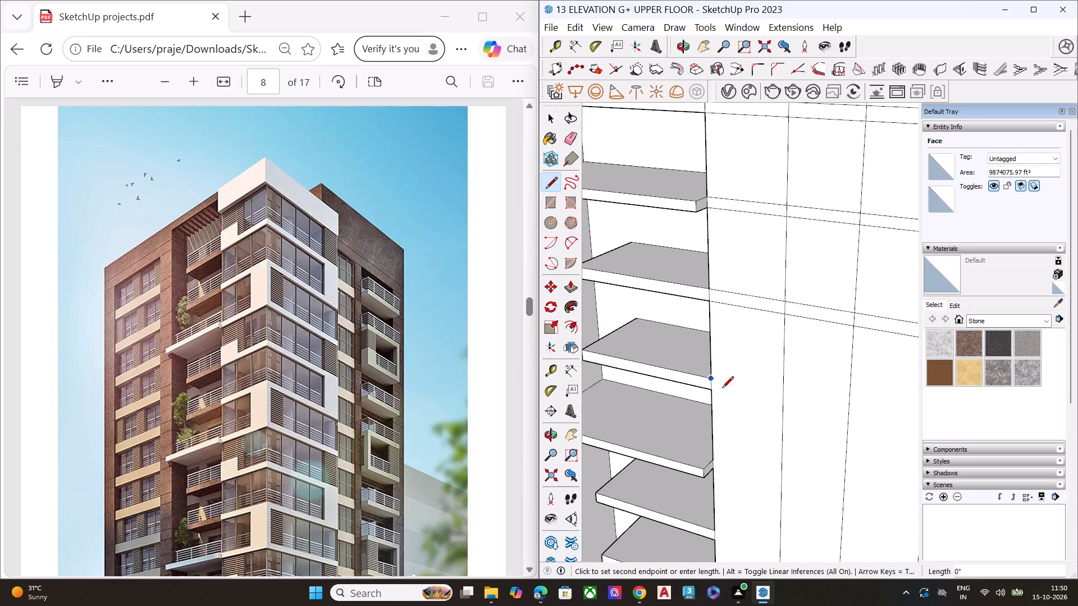
scroll(755, 399, down, 6)
click(849, 415)
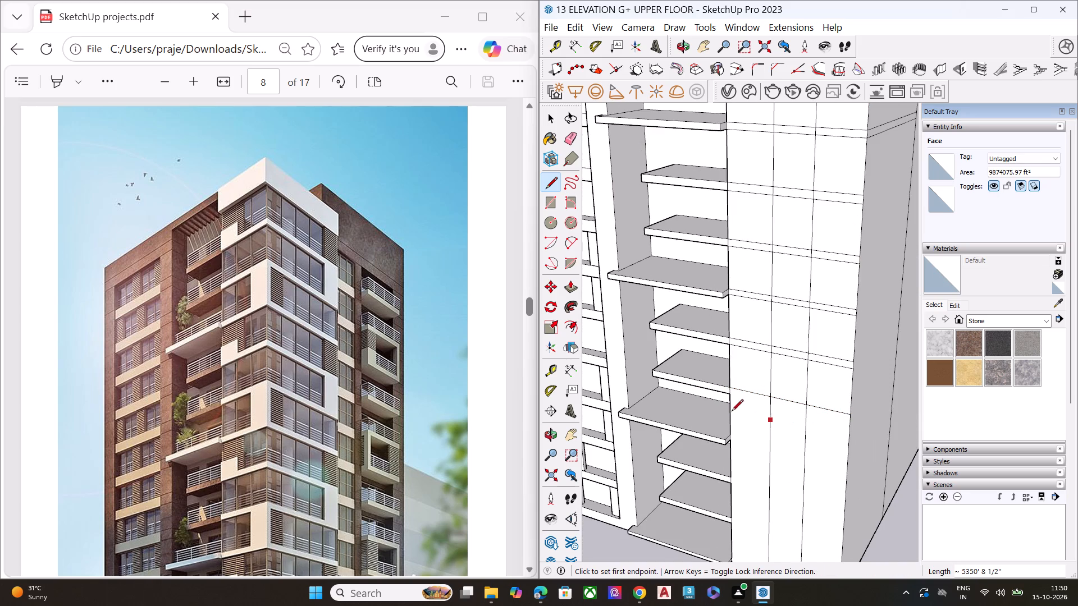
click(730, 396)
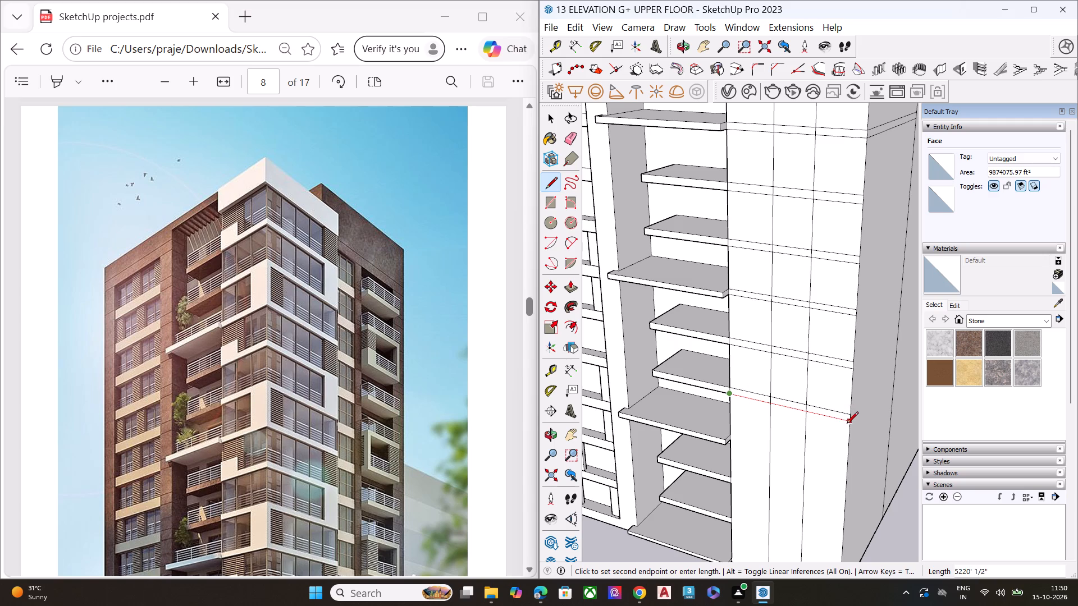
click(847, 424)
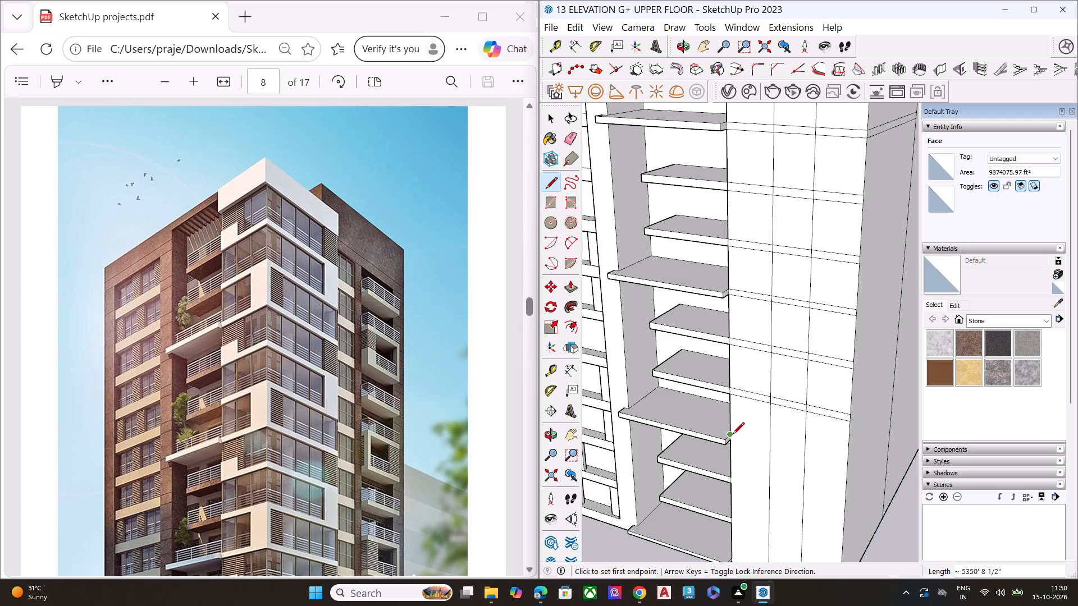
Draw two lines across the corner block's front face, aligned with the third projecting balcony slab's upper and lower edges.
click(733, 435)
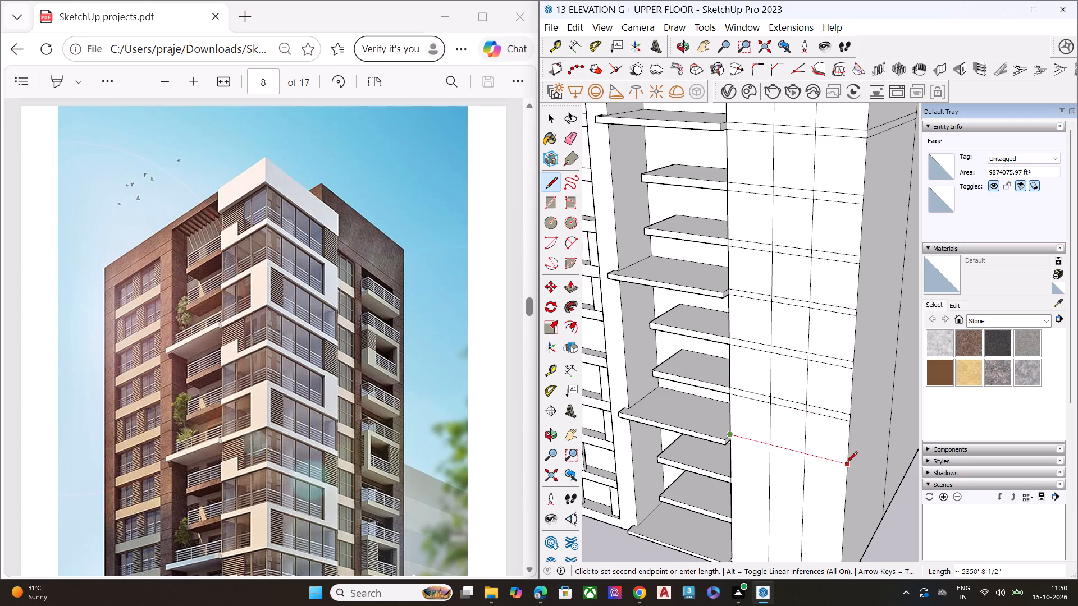
click(846, 464)
scroll(750, 429, down, 6)
scroll(746, 460, up, 6)
middle_drag(746, 460, 737, 379)
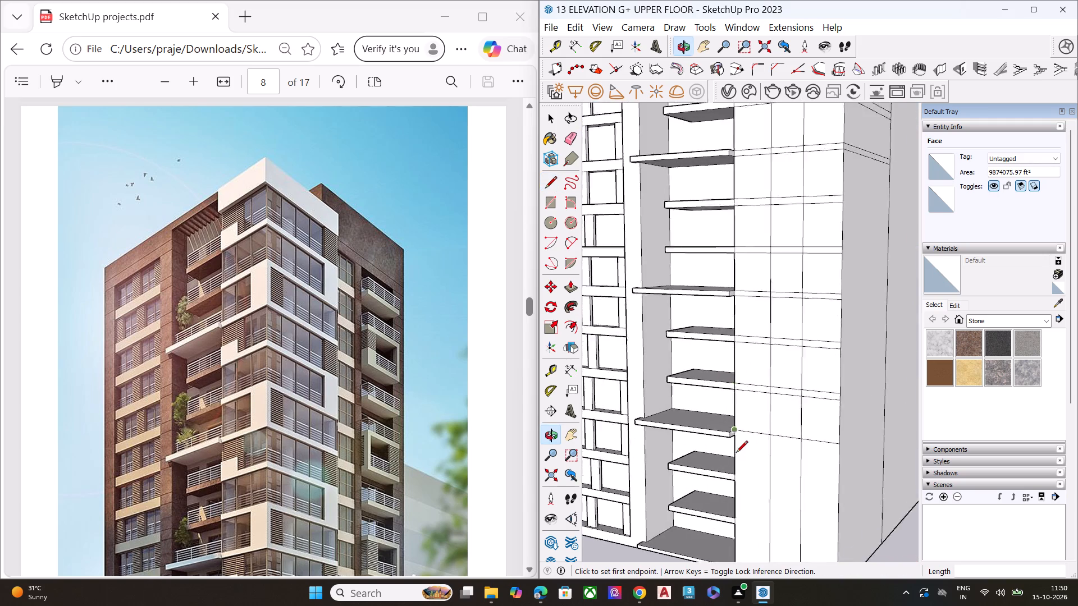
scroll(736, 453, up, 2)
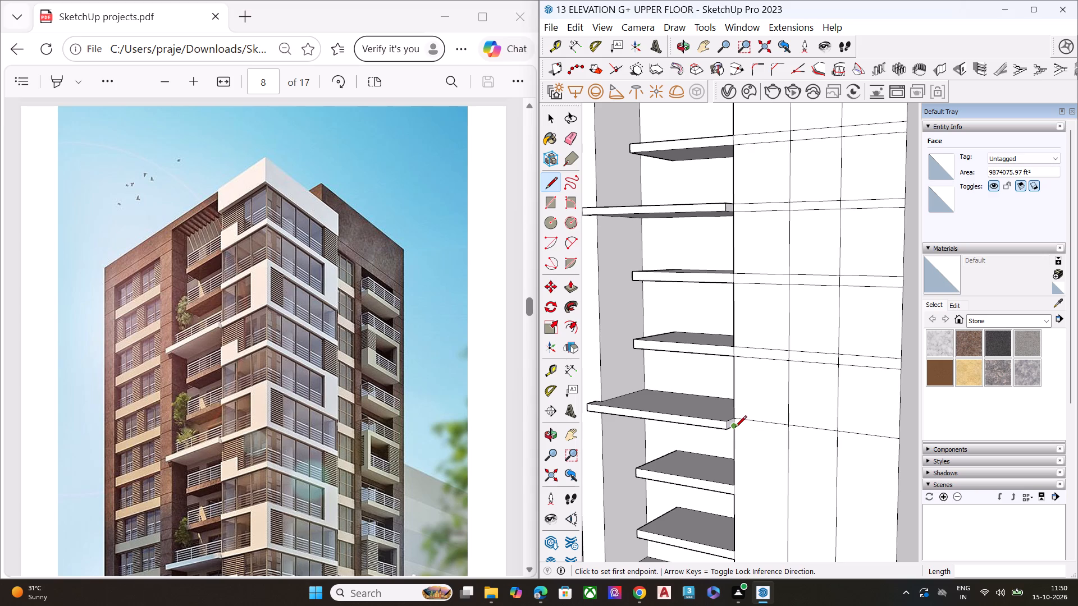
click(734, 427)
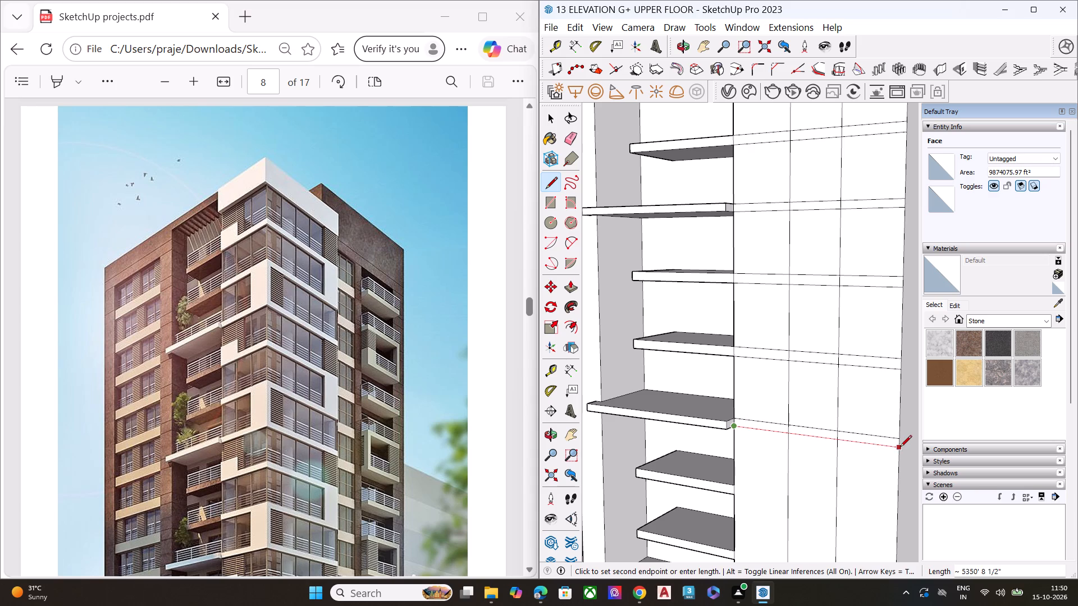
click(900, 448)
Draw a pair of full-width lines on the corner block's front face from the edges of the balcony slab just above the lowest one.
scroll(704, 397, down, 7)
scroll(723, 493, up, 1)
scroll(723, 493, down, 1)
scroll(723, 493, up, 10)
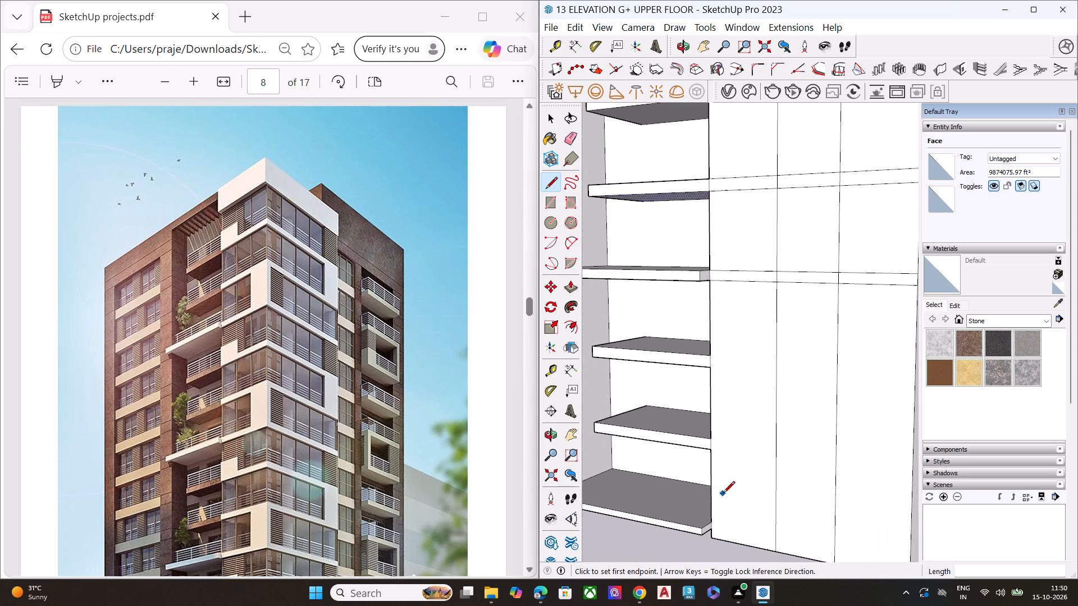
scroll(727, 434, down, 1)
scroll(727, 434, up, 2)
scroll(727, 434, down, 1)
scroll(727, 434, up, 3)
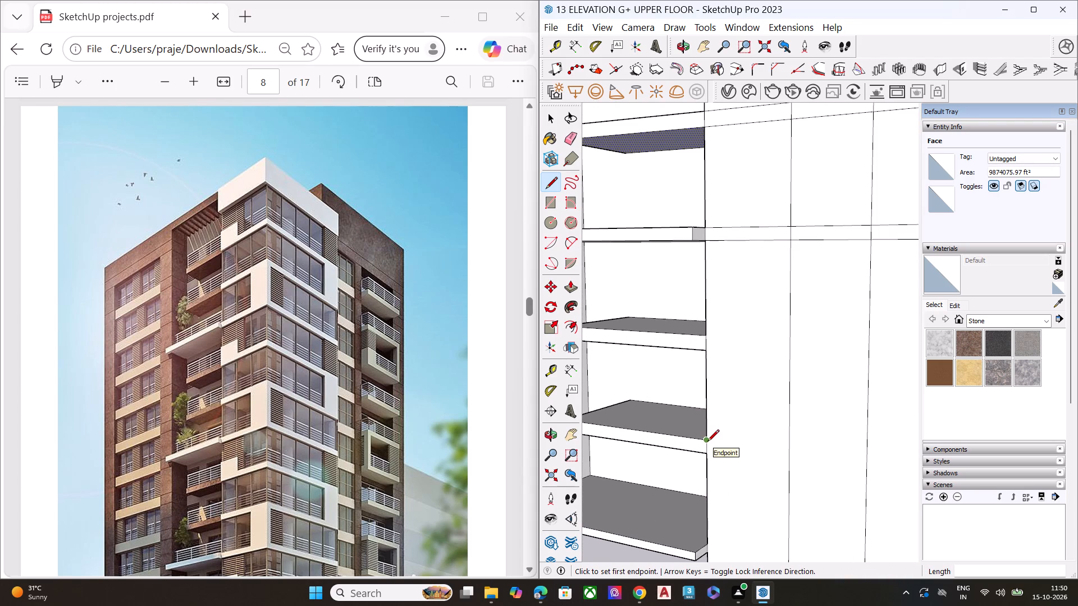
click(706, 442)
scroll(652, 438, down, 6)
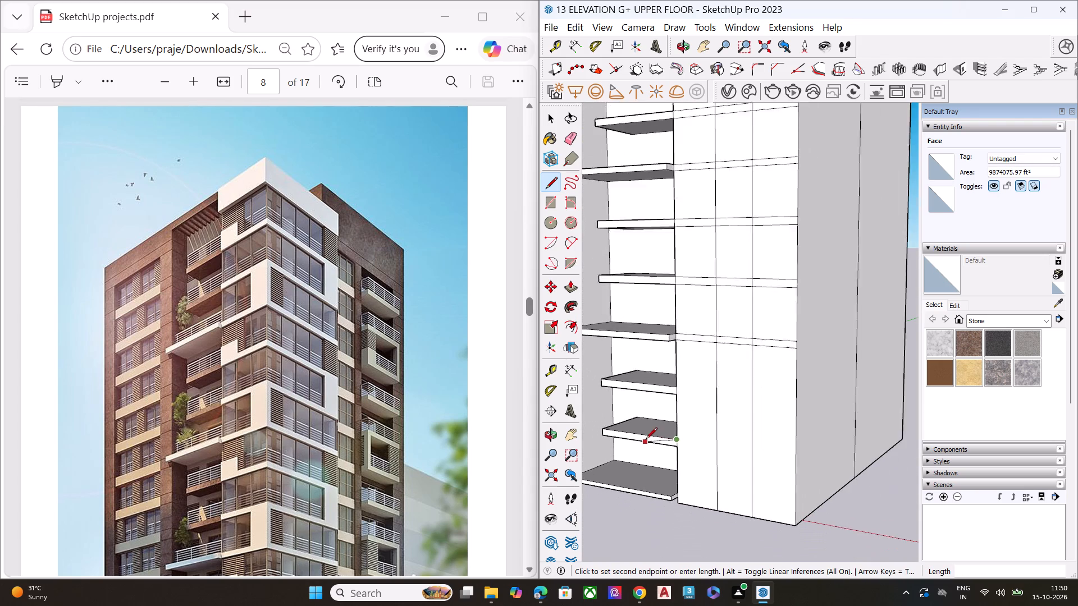
scroll(646, 440, down, 2)
scroll(751, 486, up, 4)
scroll(768, 475, down, 2)
scroll(772, 472, up, 2)
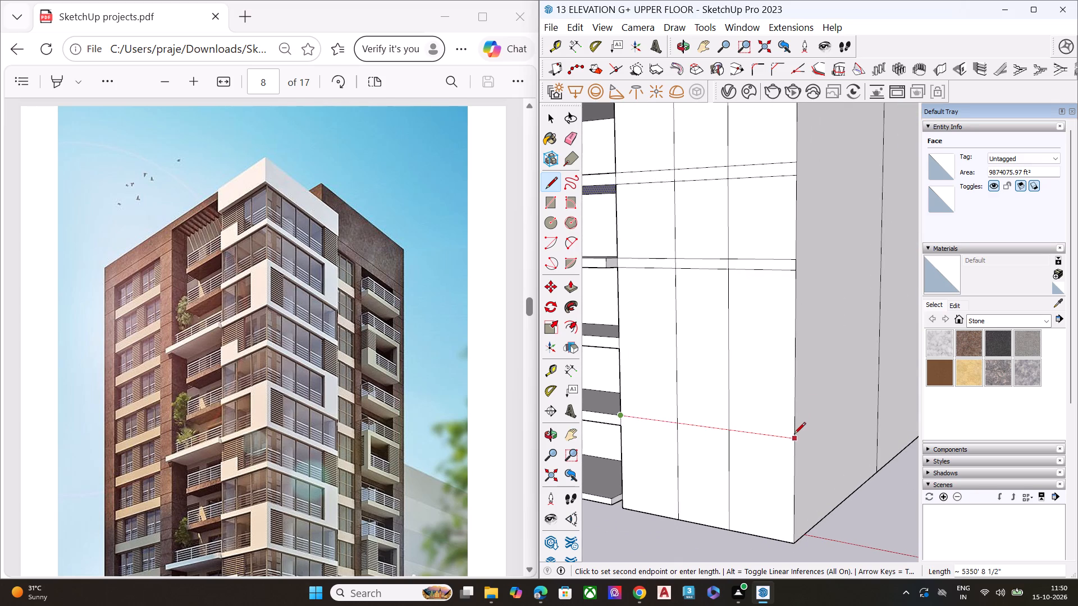
click(794, 439)
click(622, 426)
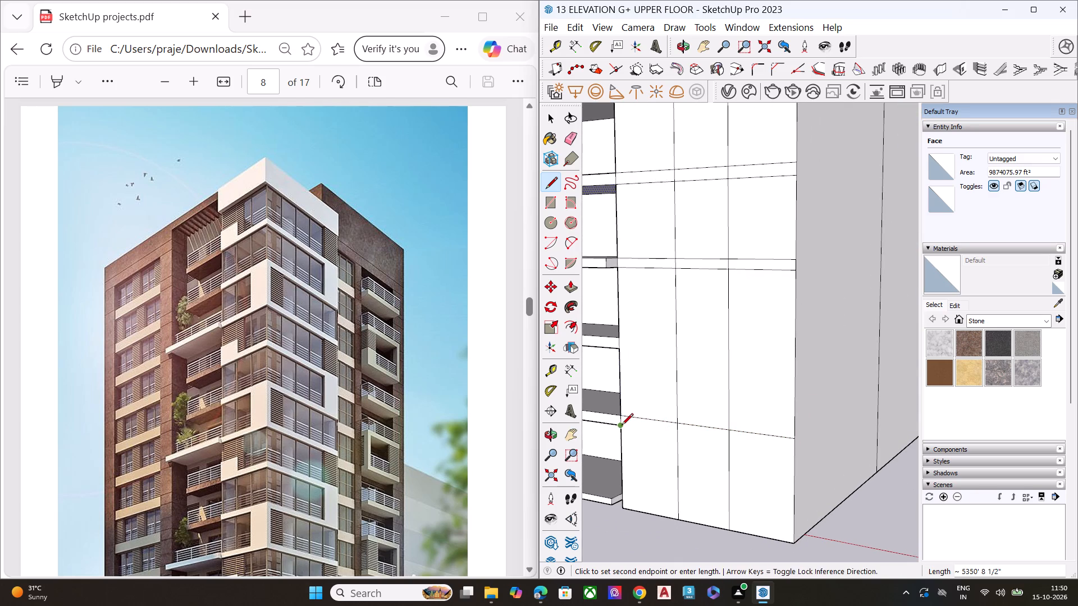
click(793, 449)
Draw two lines across the base of the corner block's front face, level with the lowest projecting slab's upper and lower edges.
scroll(312, 378, down, 2)
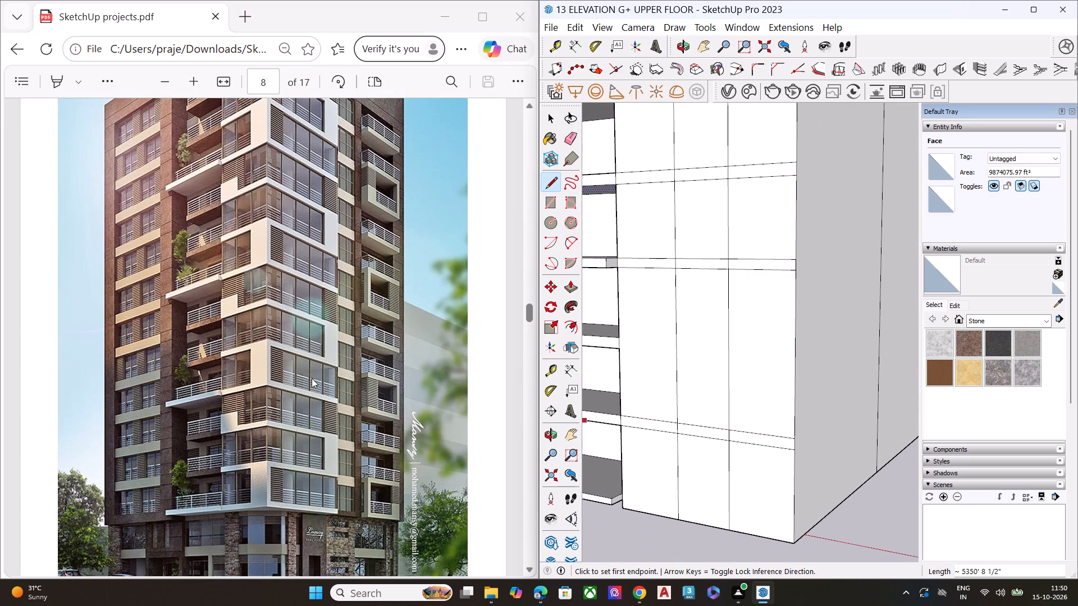
scroll(625, 498, up, 2)
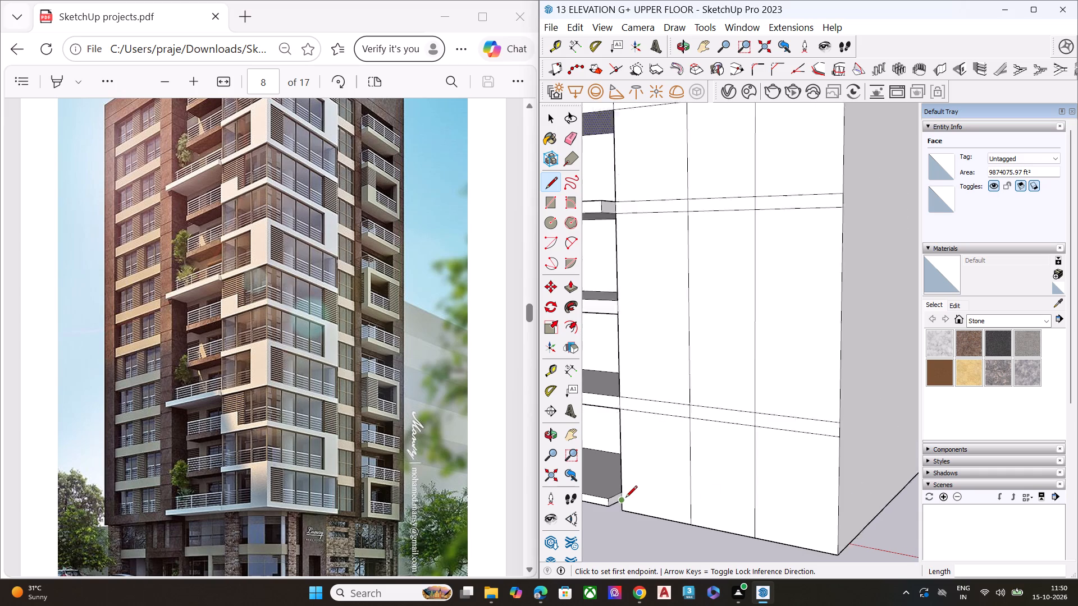
scroll(625, 498, up, 3)
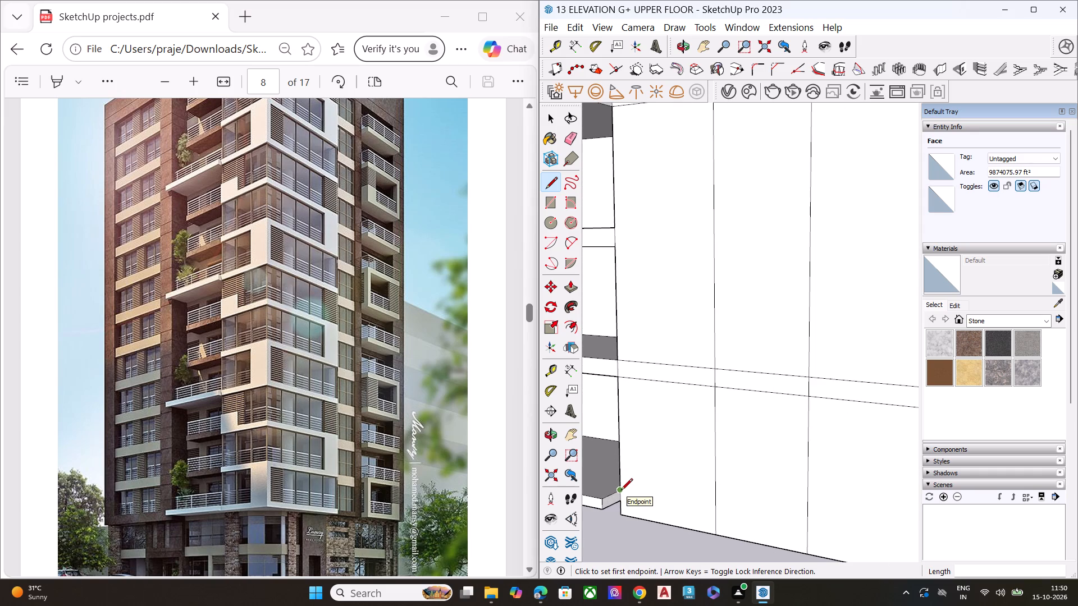
click(621, 491)
scroll(701, 476, down, 6)
scroll(797, 505, up, 1)
scroll(802, 506, down, 1)
scroll(807, 507, up, 3)
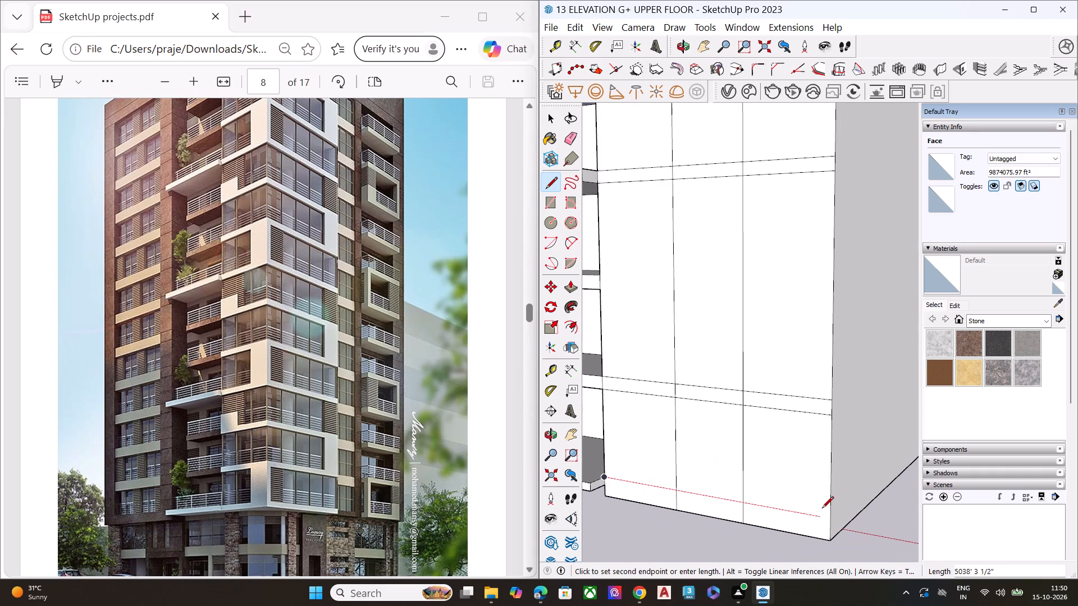
click(830, 518)
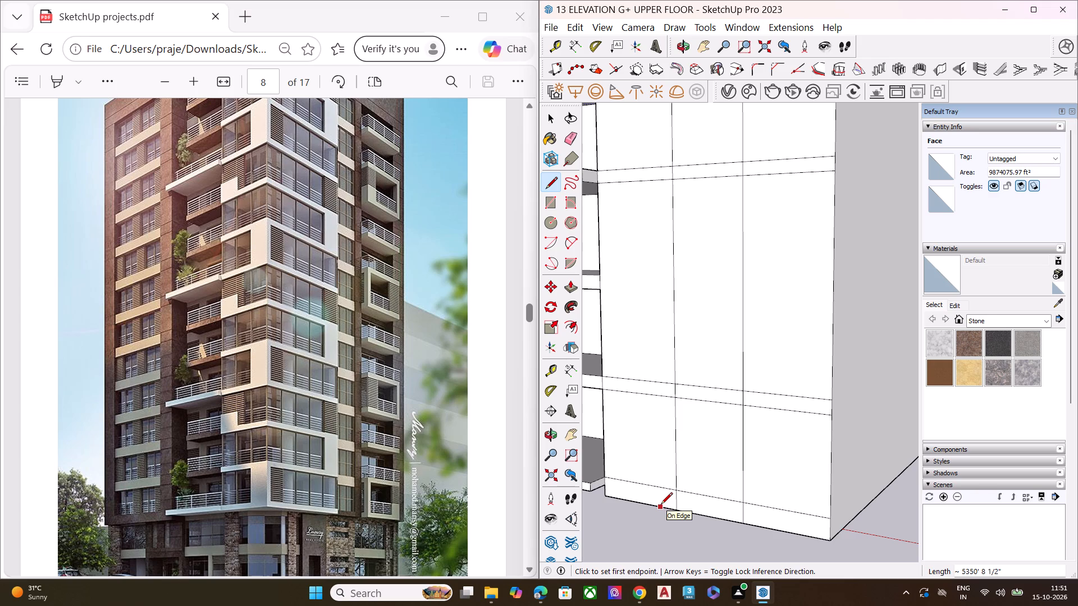
click(605, 484)
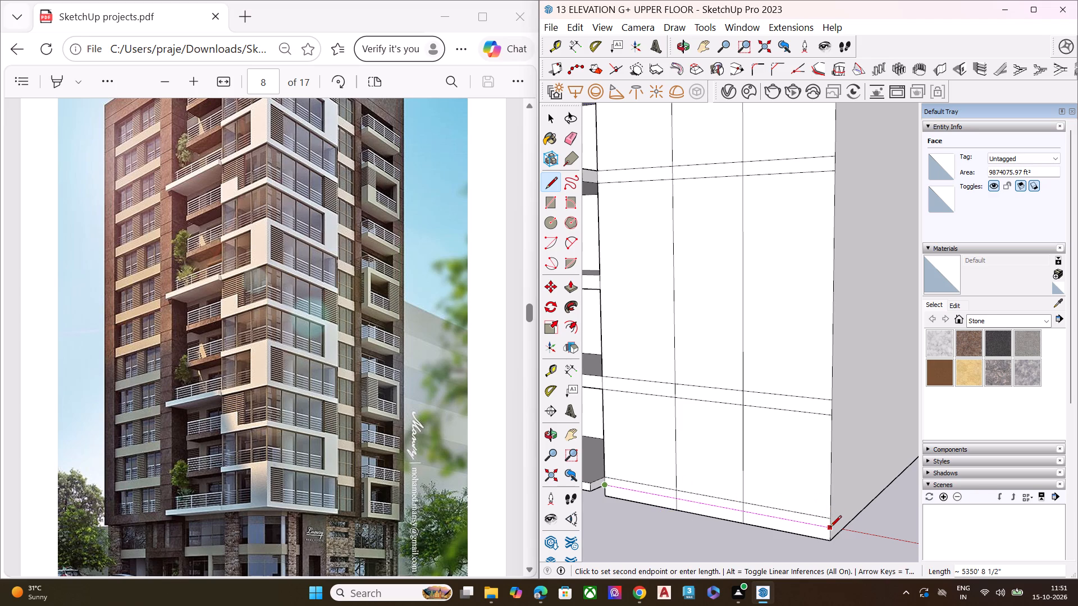
click(830, 528)
key(space)
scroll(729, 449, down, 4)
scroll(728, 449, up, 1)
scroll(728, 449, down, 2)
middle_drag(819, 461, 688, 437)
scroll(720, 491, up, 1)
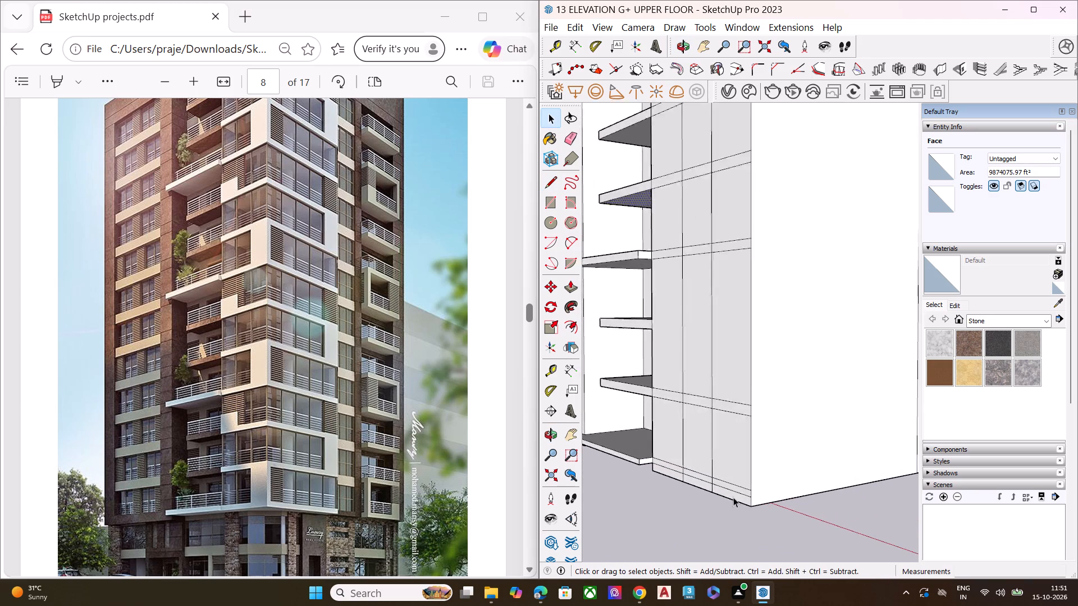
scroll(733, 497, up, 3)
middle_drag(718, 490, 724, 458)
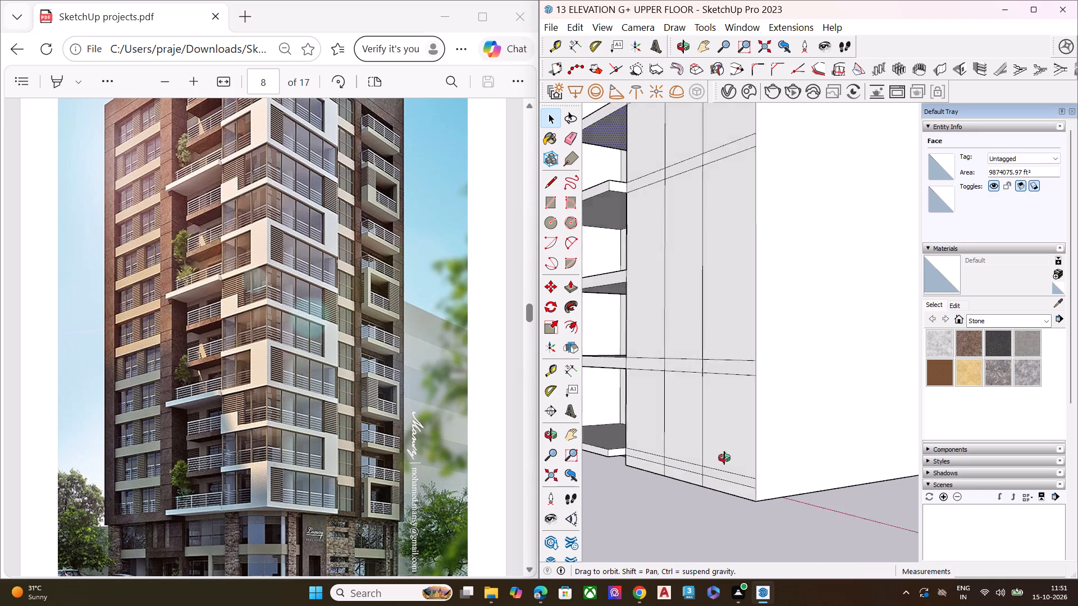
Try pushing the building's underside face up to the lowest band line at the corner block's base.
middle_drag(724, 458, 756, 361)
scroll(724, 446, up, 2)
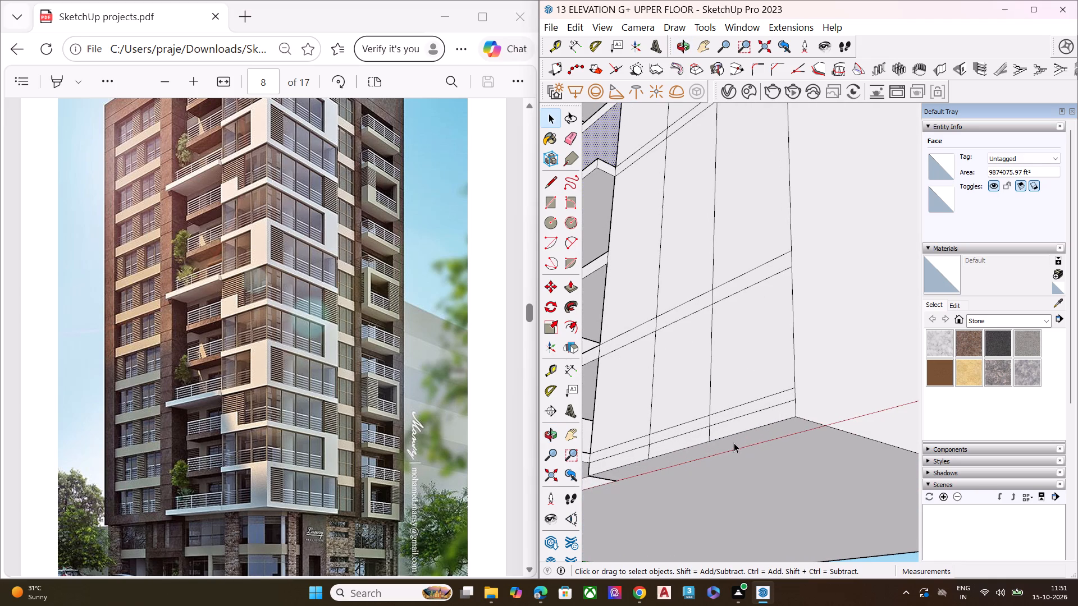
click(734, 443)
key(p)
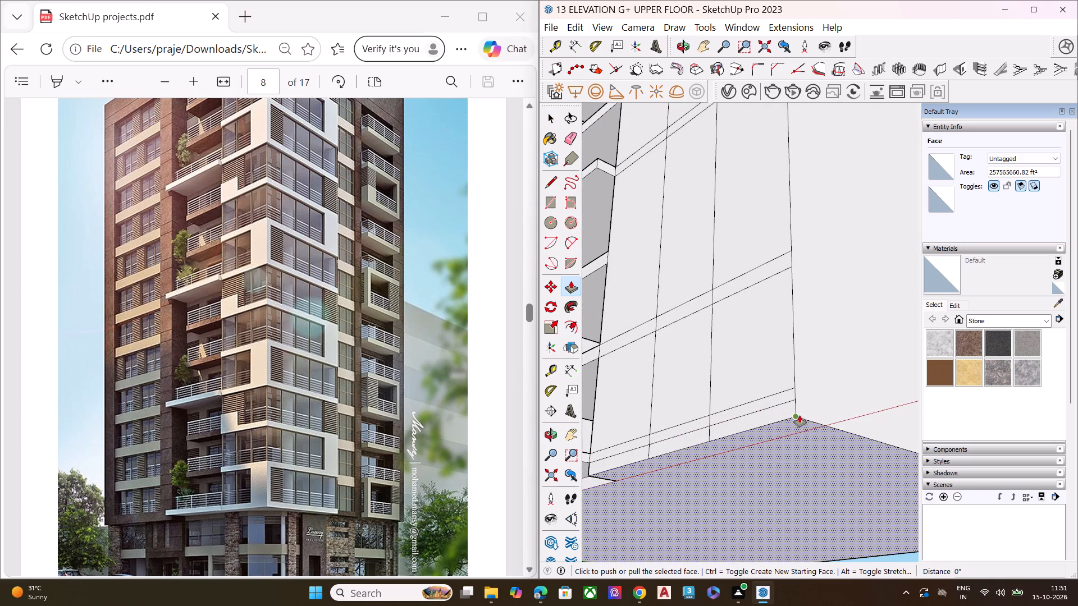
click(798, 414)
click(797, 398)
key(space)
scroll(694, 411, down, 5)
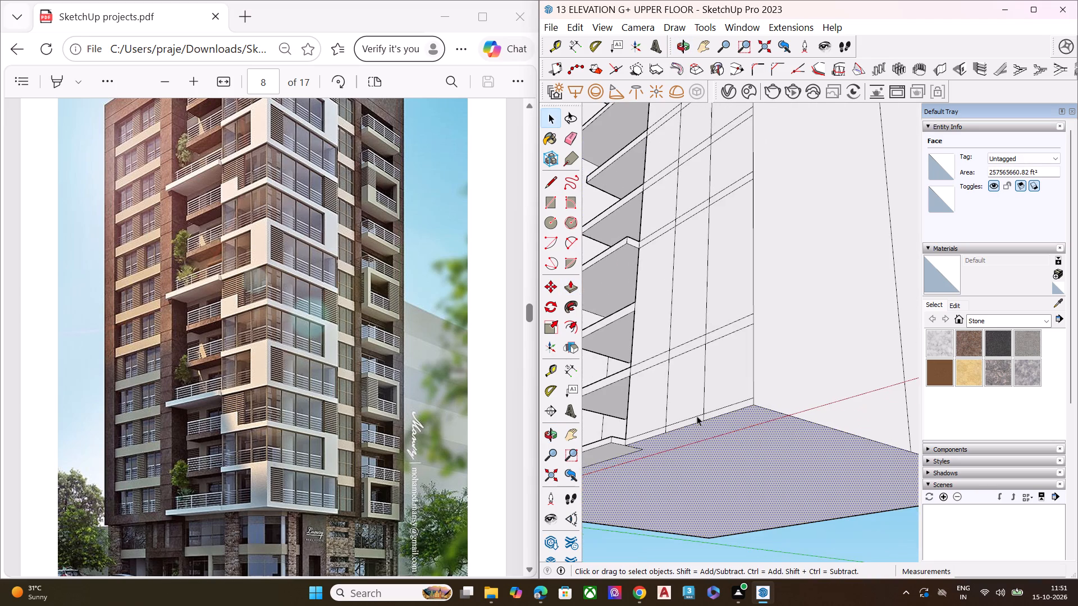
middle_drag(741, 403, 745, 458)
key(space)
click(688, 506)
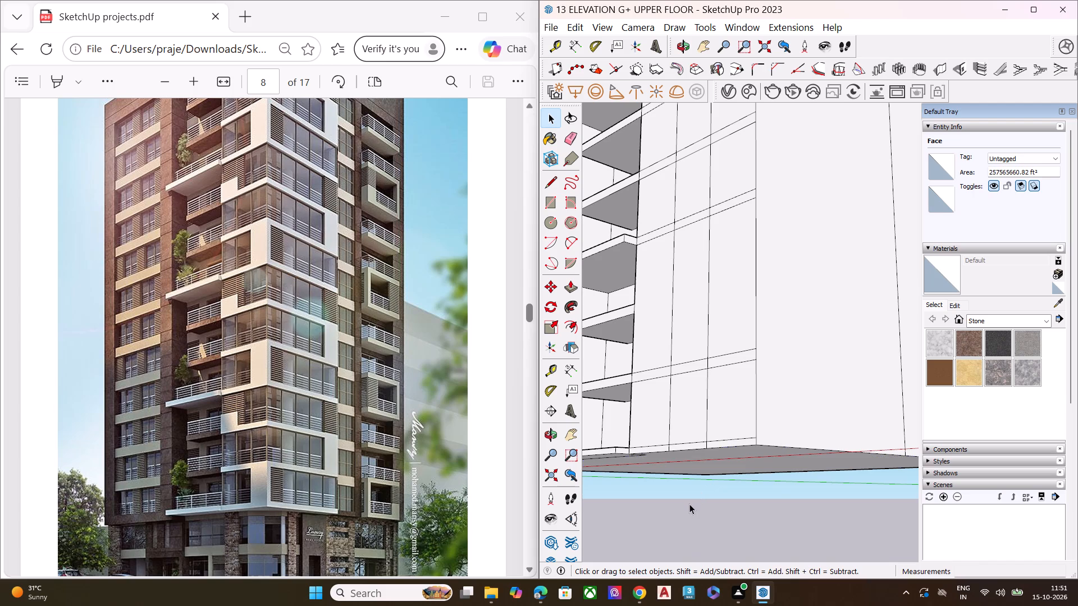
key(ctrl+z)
Draw two lines across the corner block's adjoining side face at its base, continuing the lowest band from the corner edge to the vertical dividing line.
scroll(755, 451, up, 5)
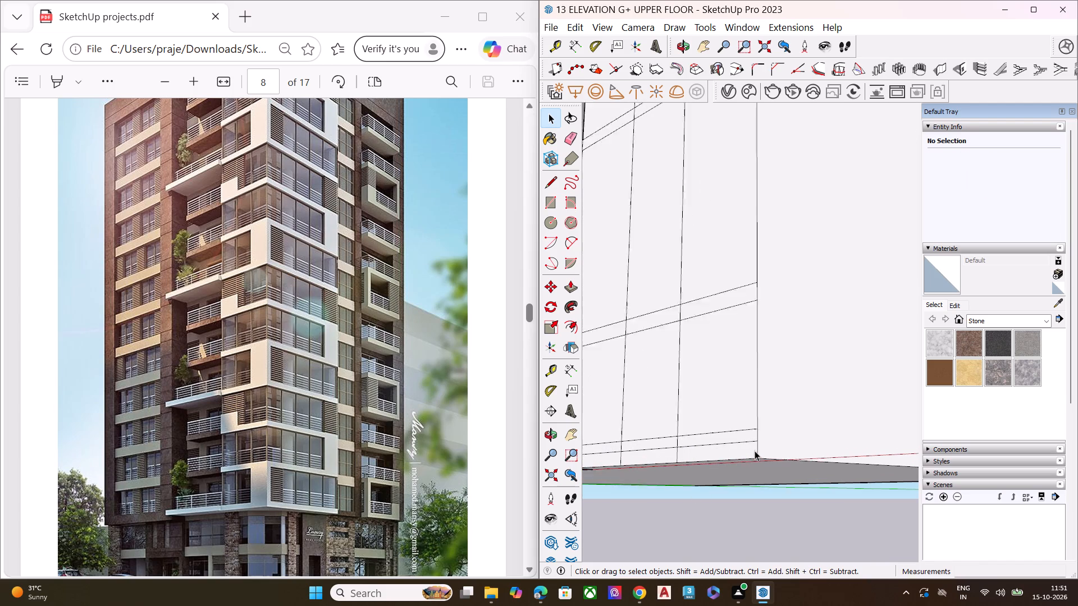
scroll(755, 451, up, 3)
key(l)
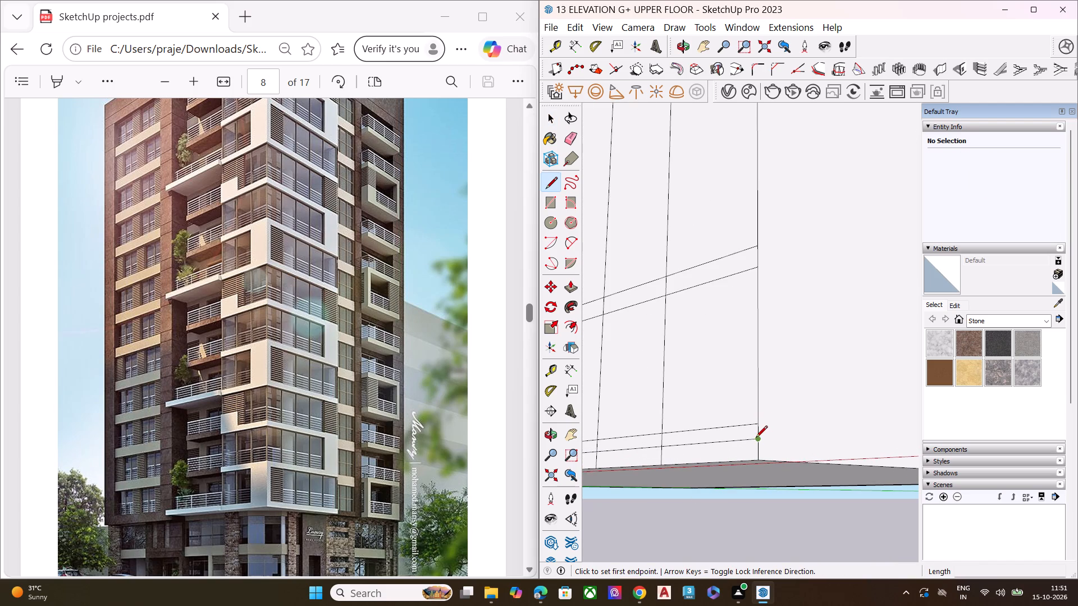
click(756, 438)
scroll(648, 425, down, 11)
scroll(783, 433, up, 7)
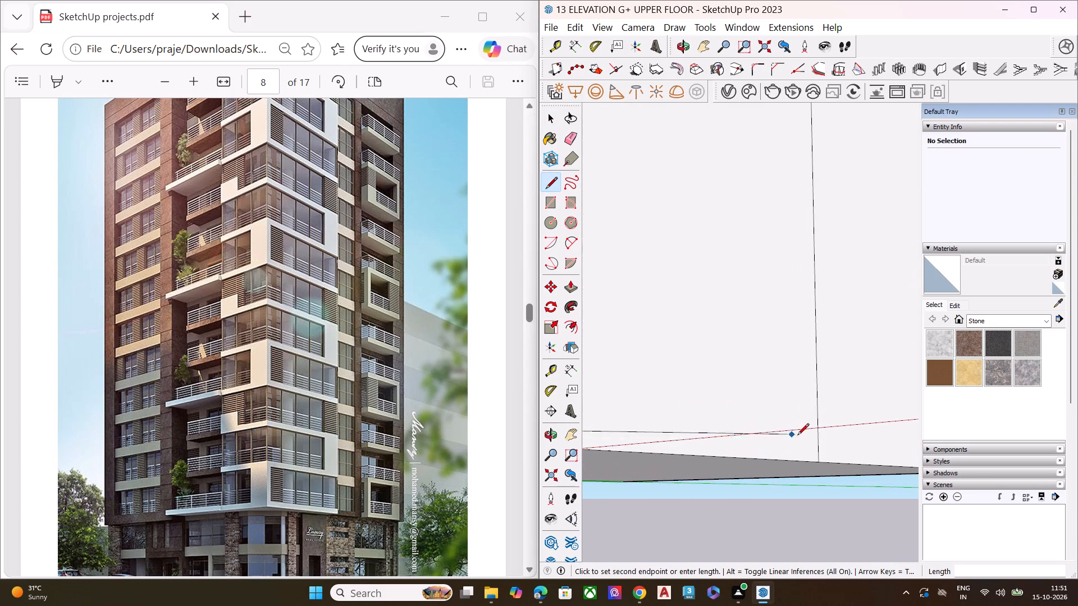
click(820, 451)
scroll(828, 451, down, 7)
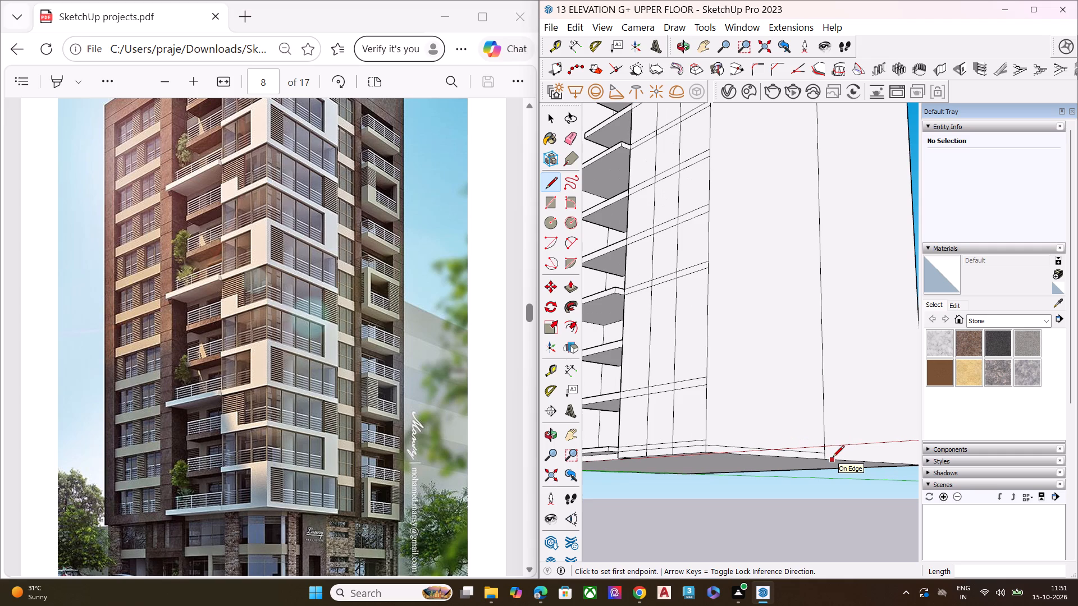
scroll(719, 457, up, 2)
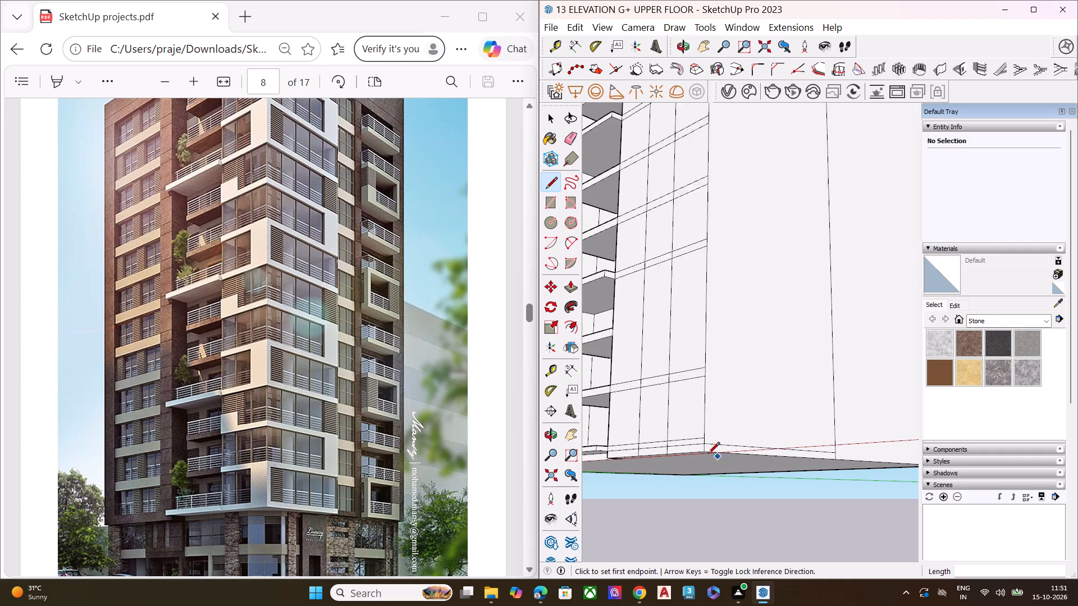
scroll(708, 454, up, 3)
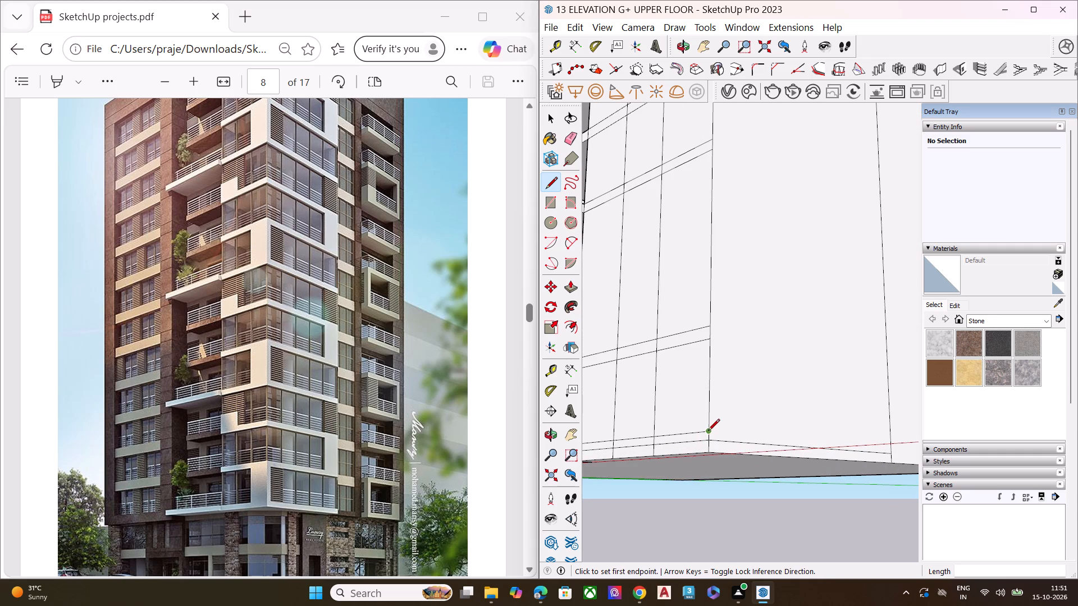
click(708, 431)
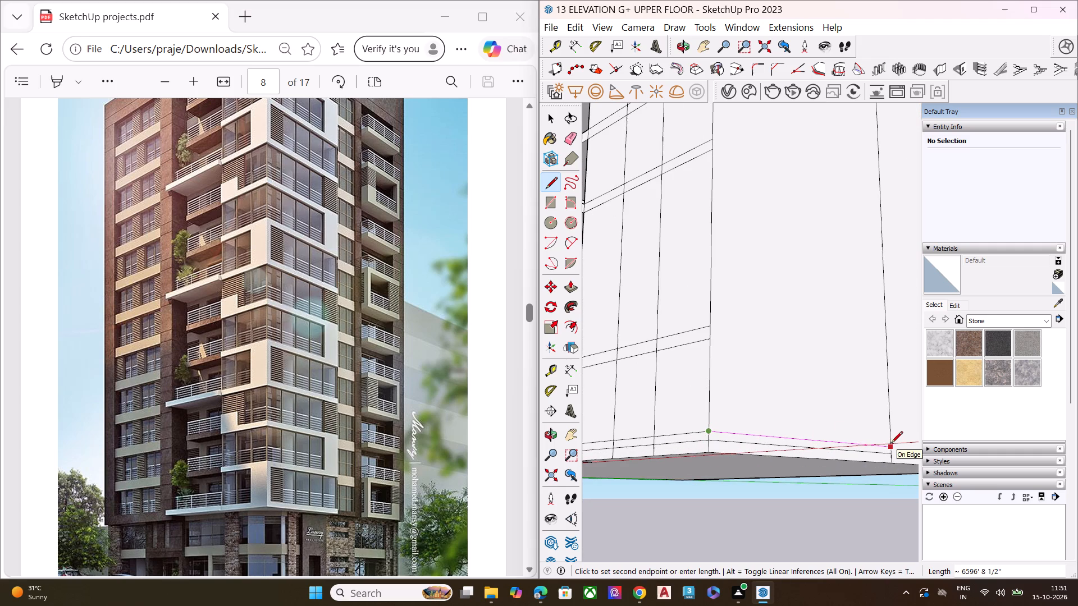
click(891, 444)
Continue the second balcony slab's band across the side face with two lines from the corner edge to the vertical dividing line.
scroll(752, 440, down, 5)
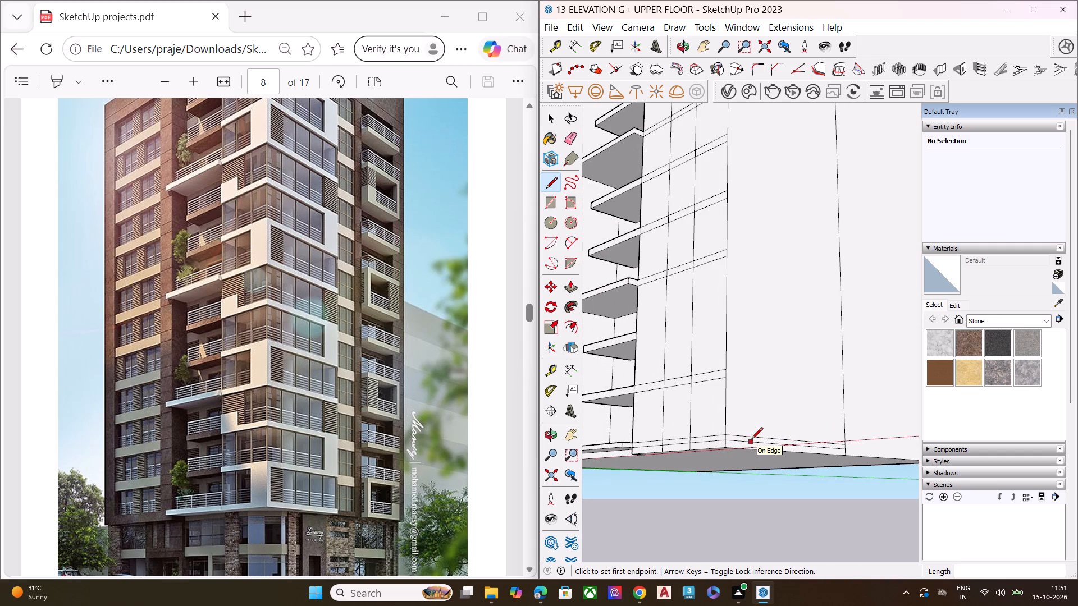
click(727, 378)
click(846, 394)
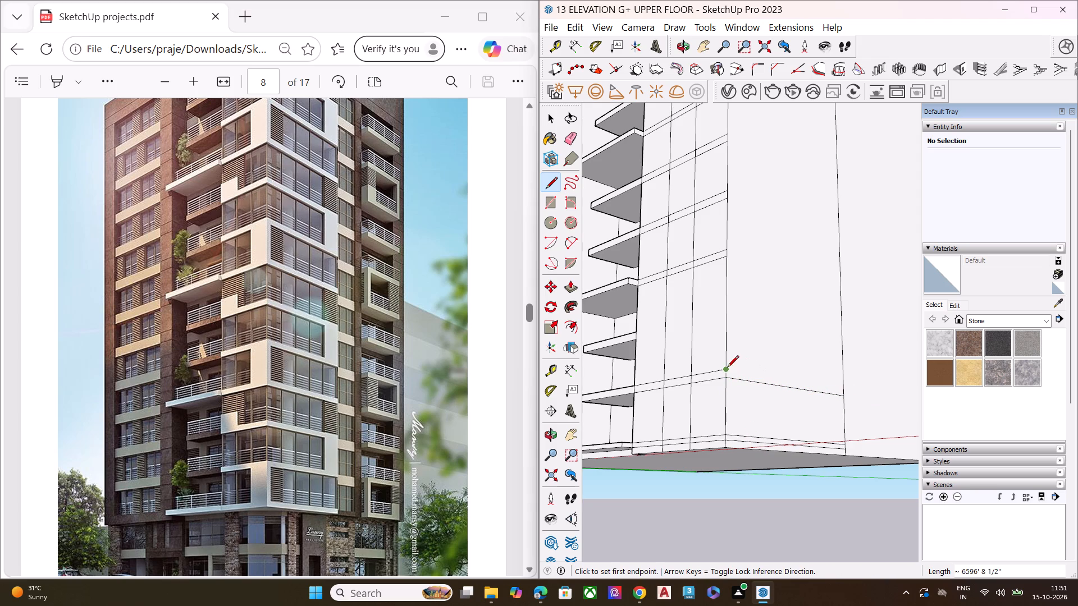
click(725, 368)
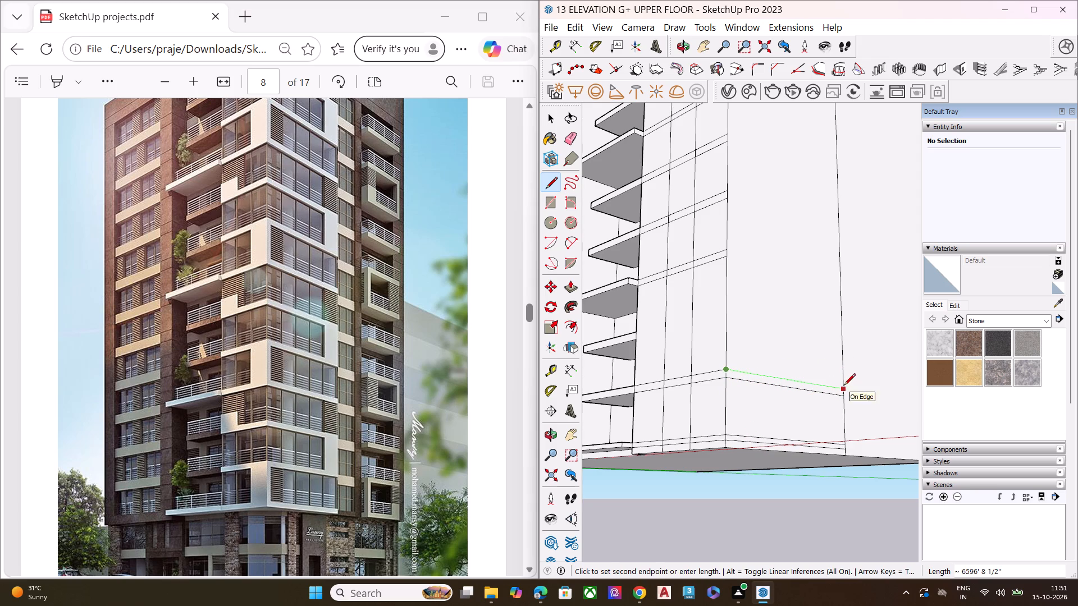
click(844, 386)
Draw two lines across the side face at the fourth balcony slab from the bottom, continuing the front face's band to the vertical dividing line.
scroll(810, 385, down, 7)
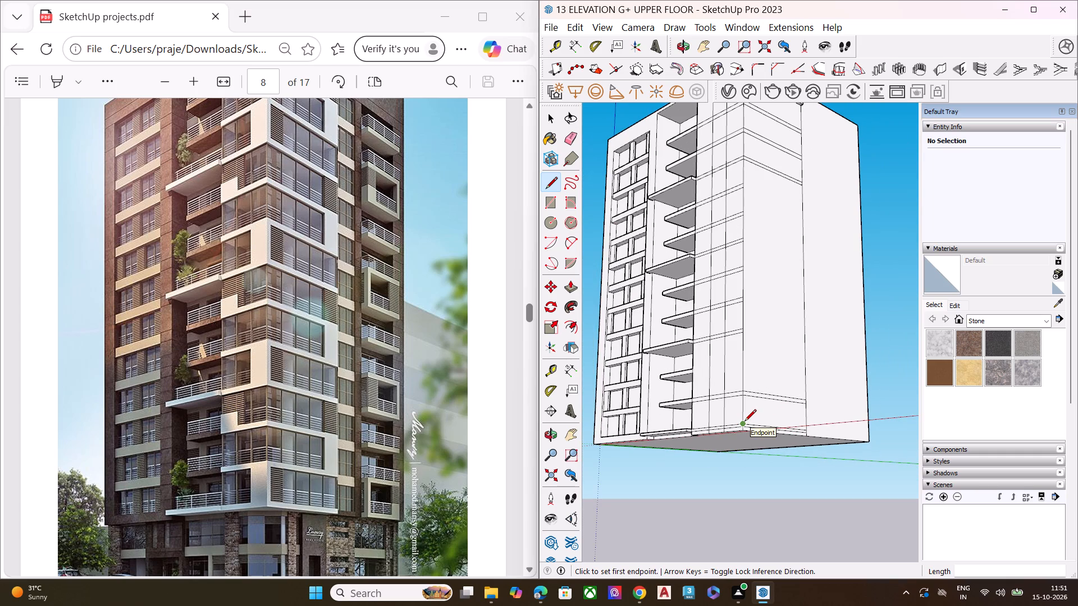
scroll(752, 301, up, 6)
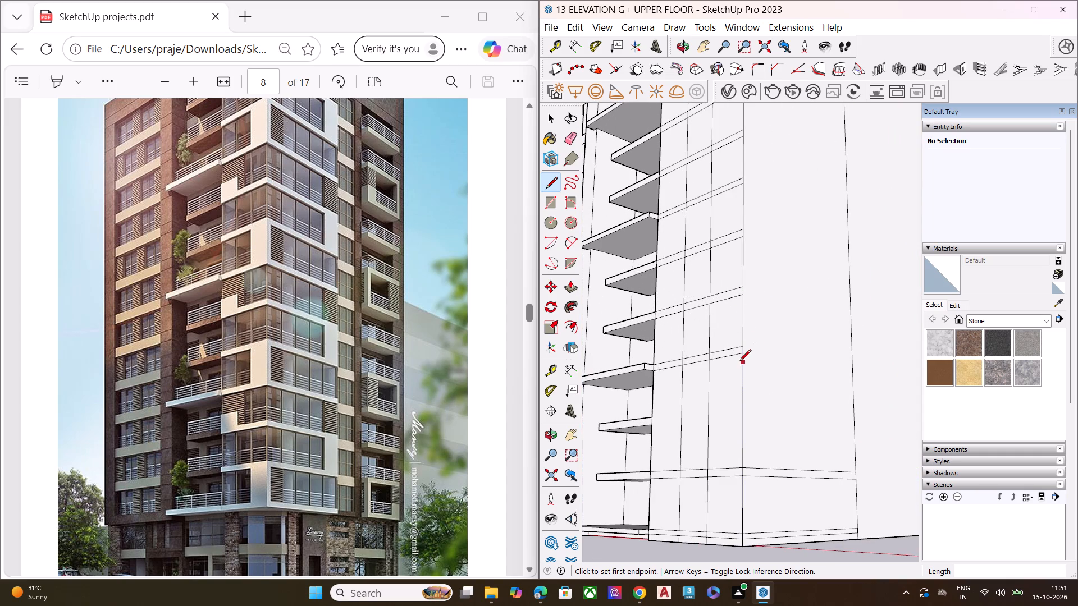
click(742, 355)
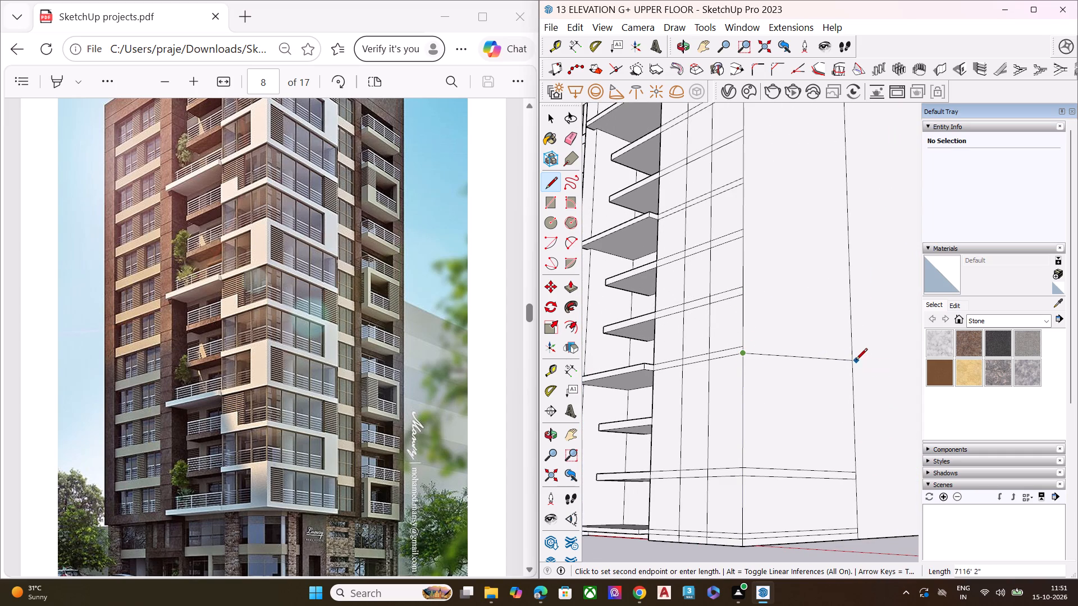
click(853, 373)
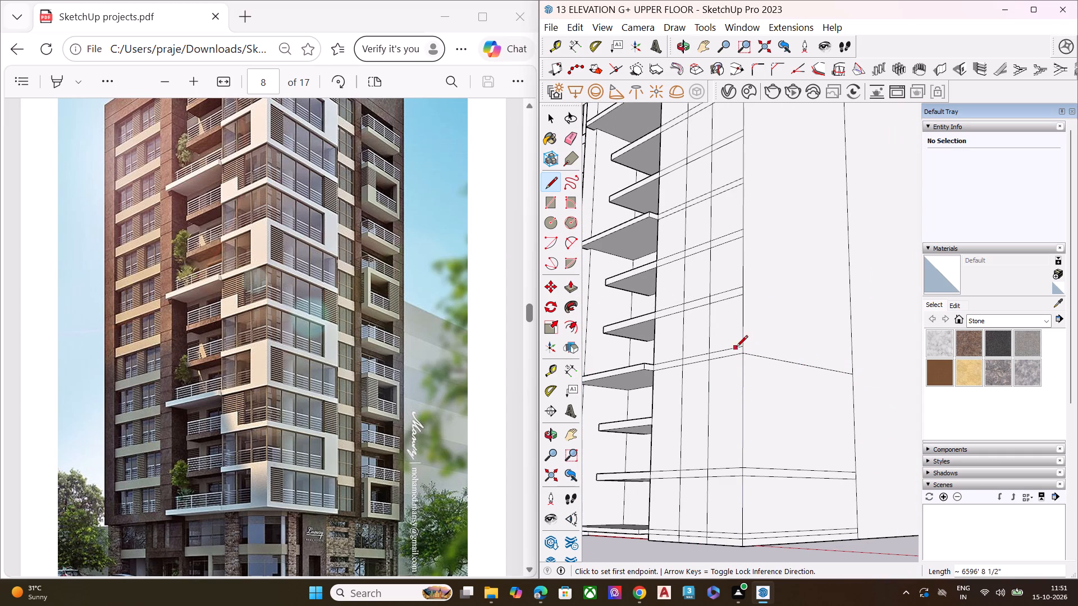
click(742, 348)
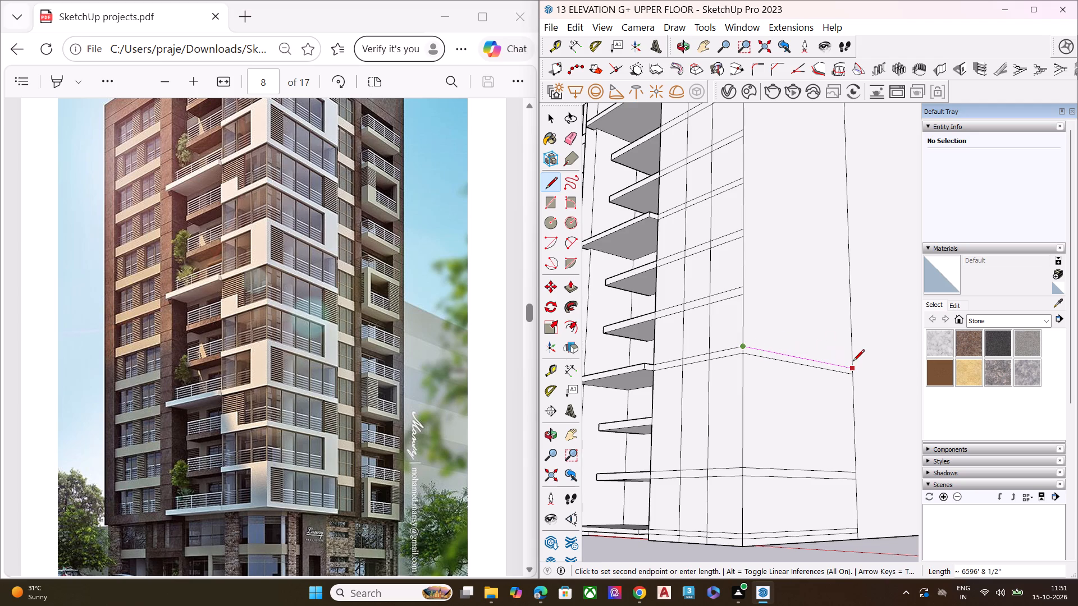
click(853, 362)
Draw two lines across the side face at the fifth balcony slab from the bottom, continuing the front band's lower and upper edges.
scroll(768, 377, down, 6)
scroll(763, 274, up, 7)
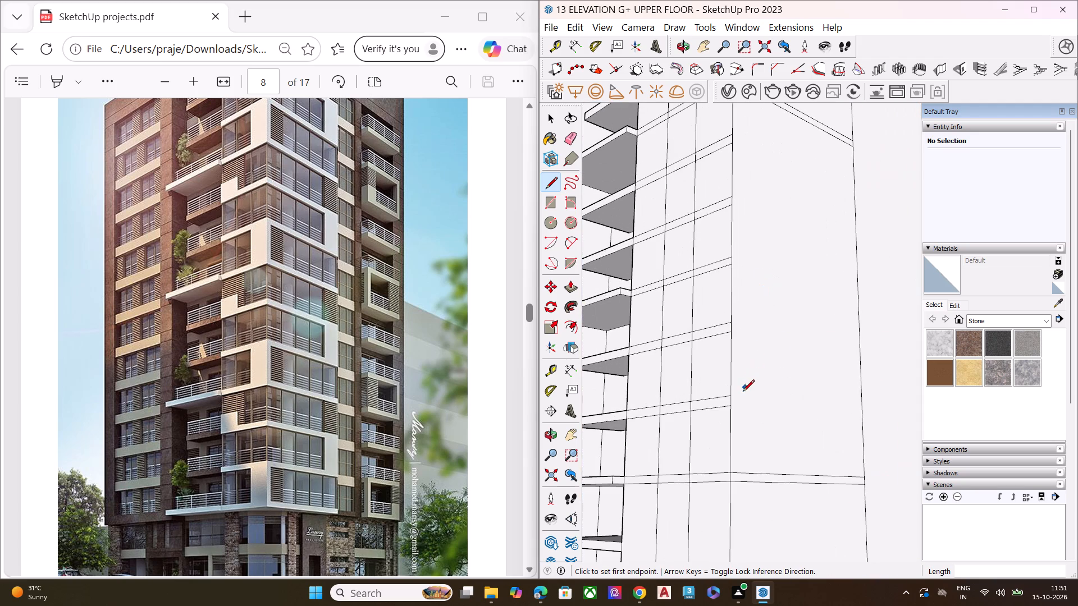
click(731, 406)
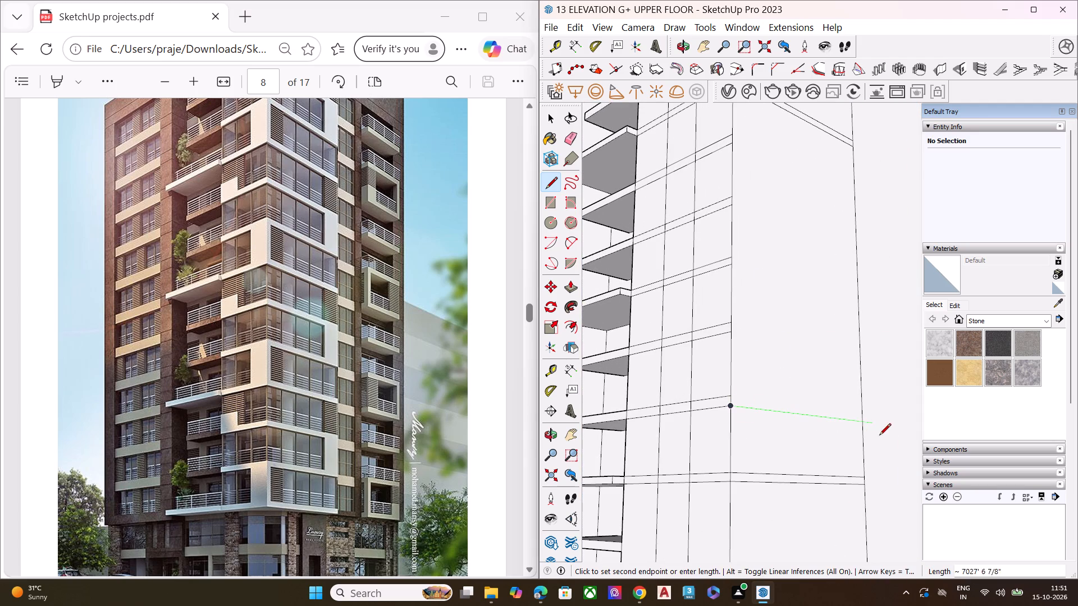
click(862, 424)
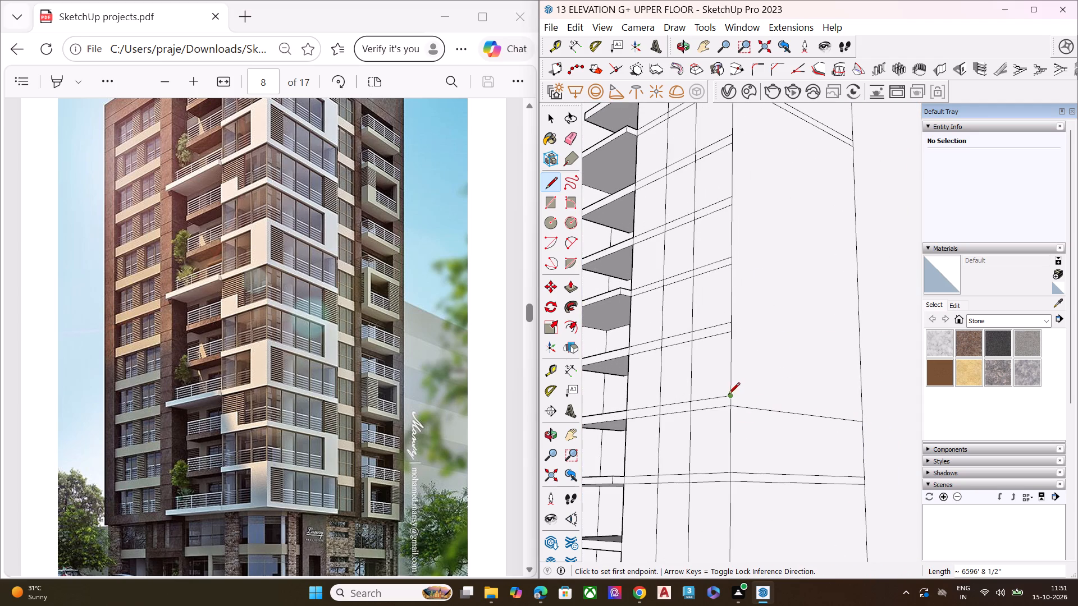
click(732, 396)
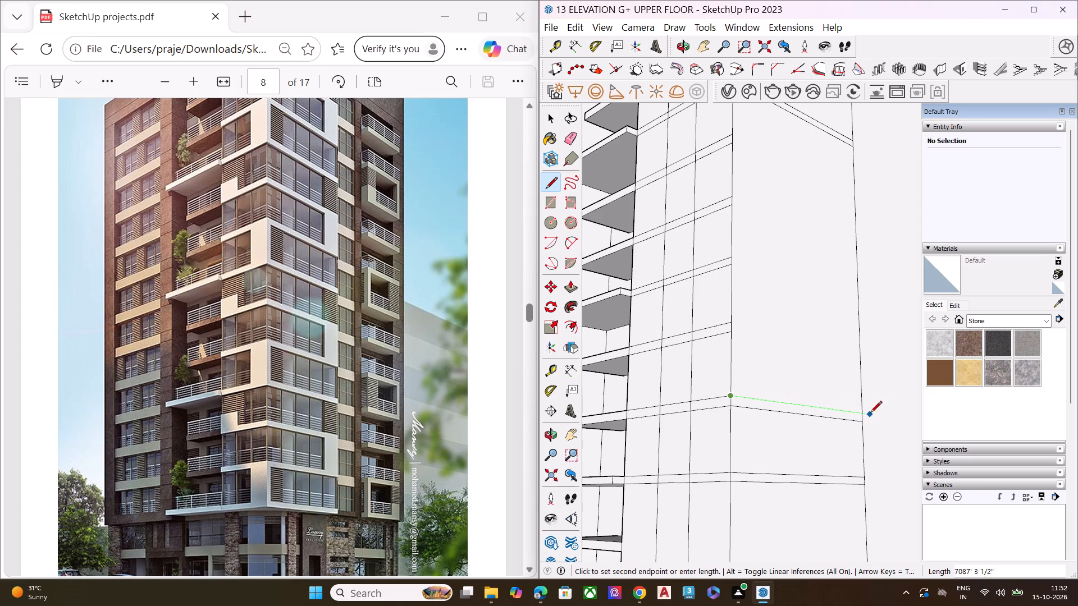
click(862, 412)
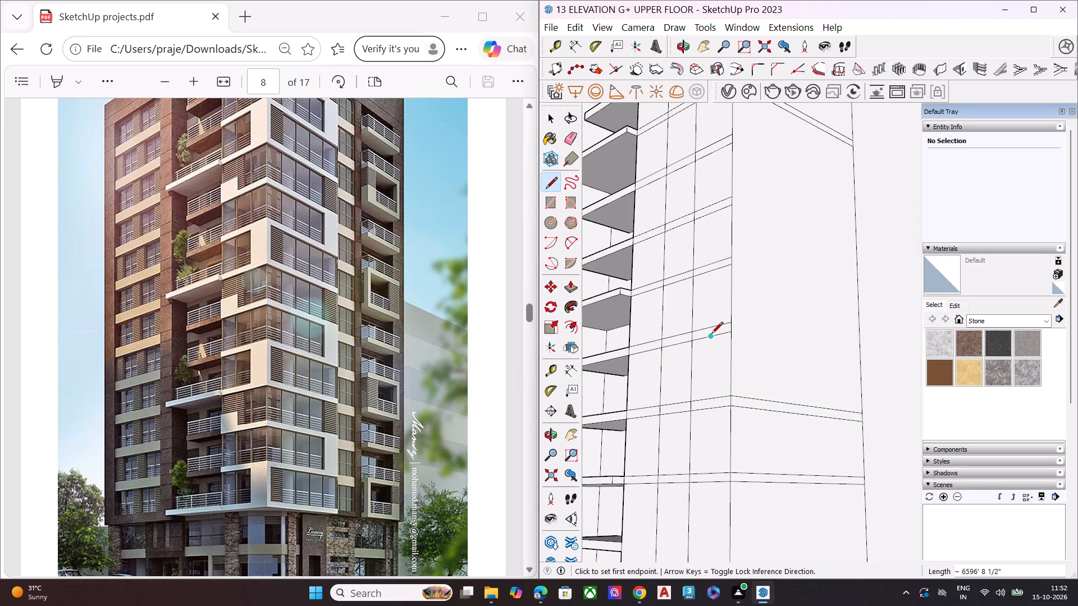
Extend both lines of the sixth slab's band from the corner edge across the side face to the vertical dividing line.
click(730, 333)
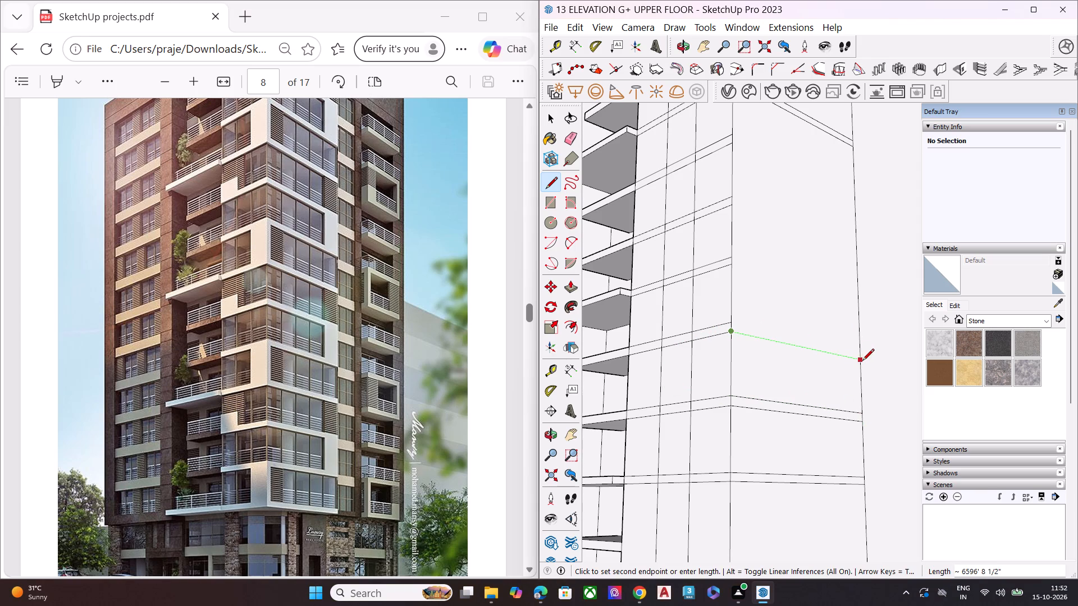
click(862, 361)
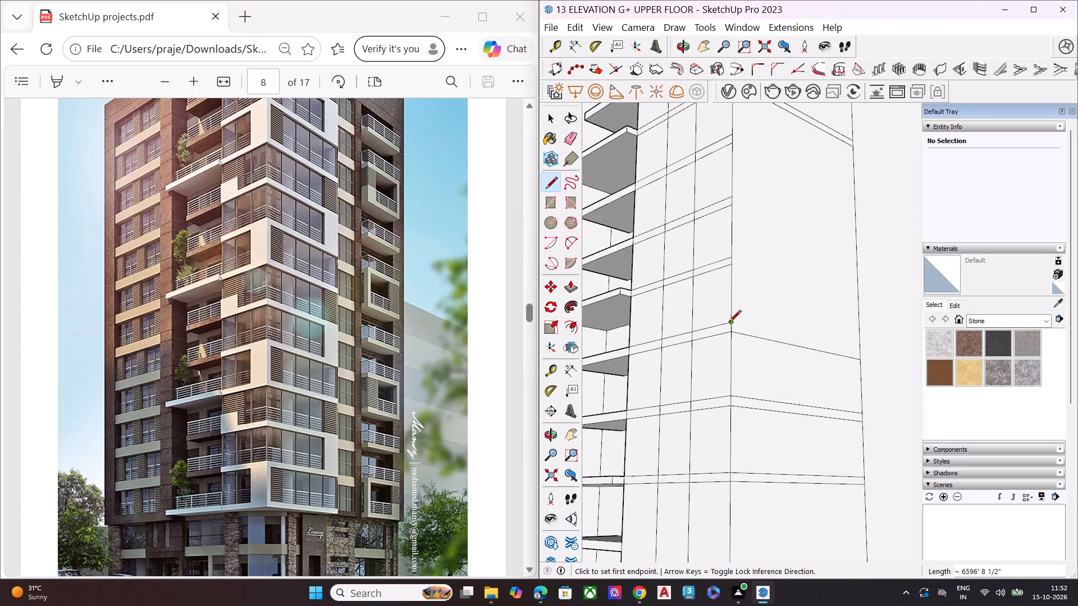
click(729, 323)
click(860, 350)
Draw two lines on the side face that carry the seventh balcony slab's band from the corner edge to the vertical dividing line.
scroll(714, 391, down, 7)
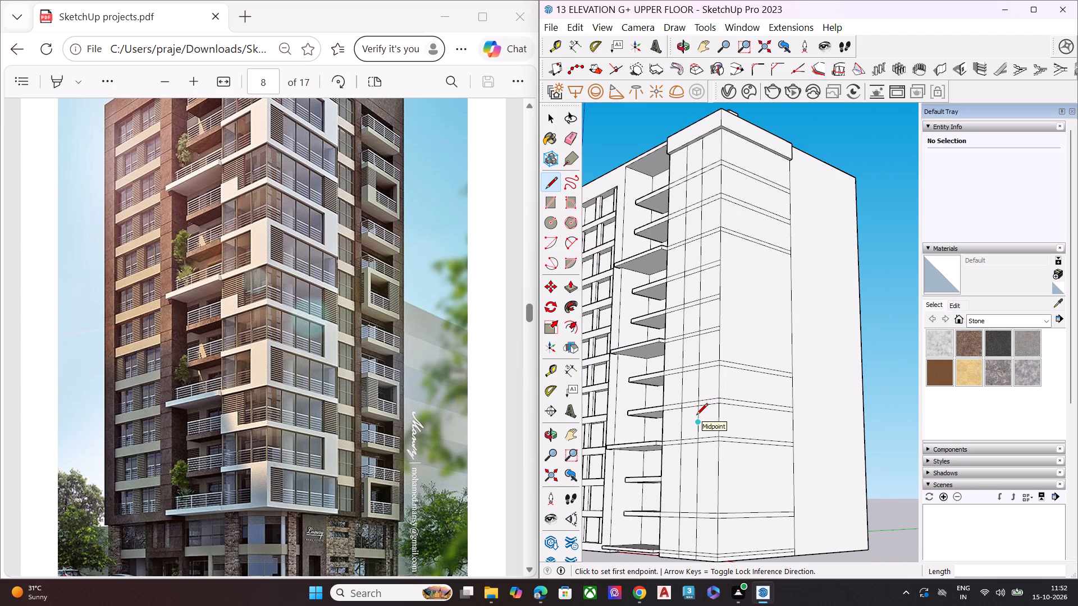
scroll(564, 456, down, 4)
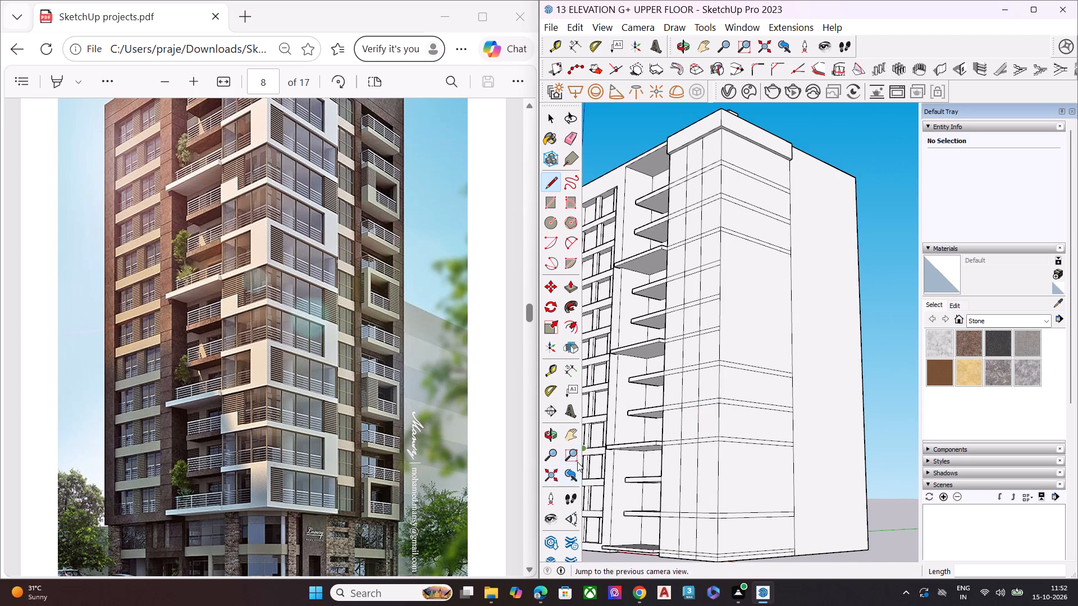
scroll(577, 462, down, 1)
scroll(715, 336, up, 7)
click(715, 336)
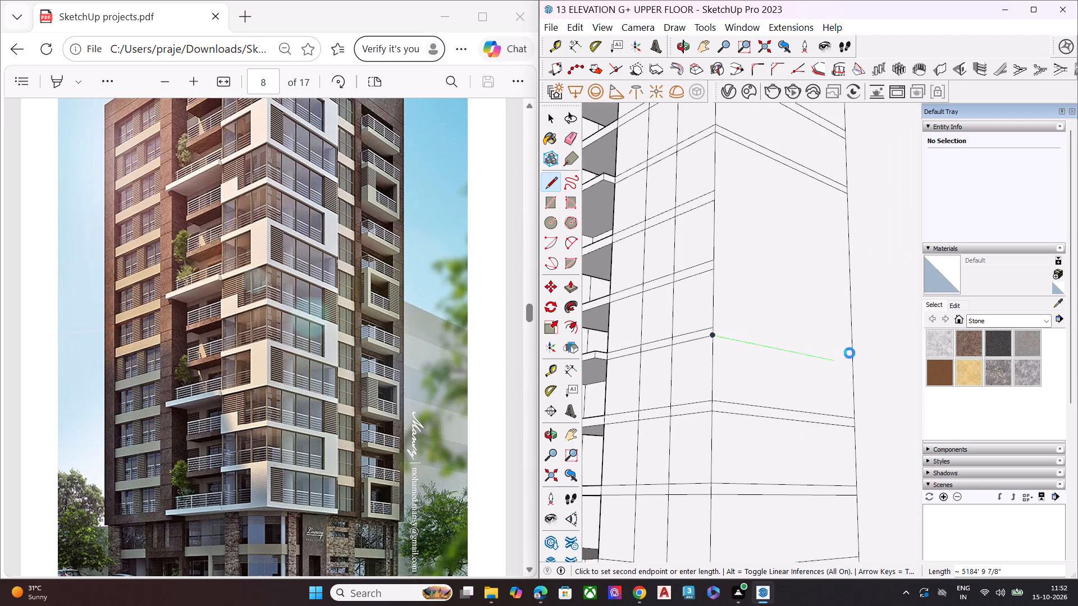
click(849, 364)
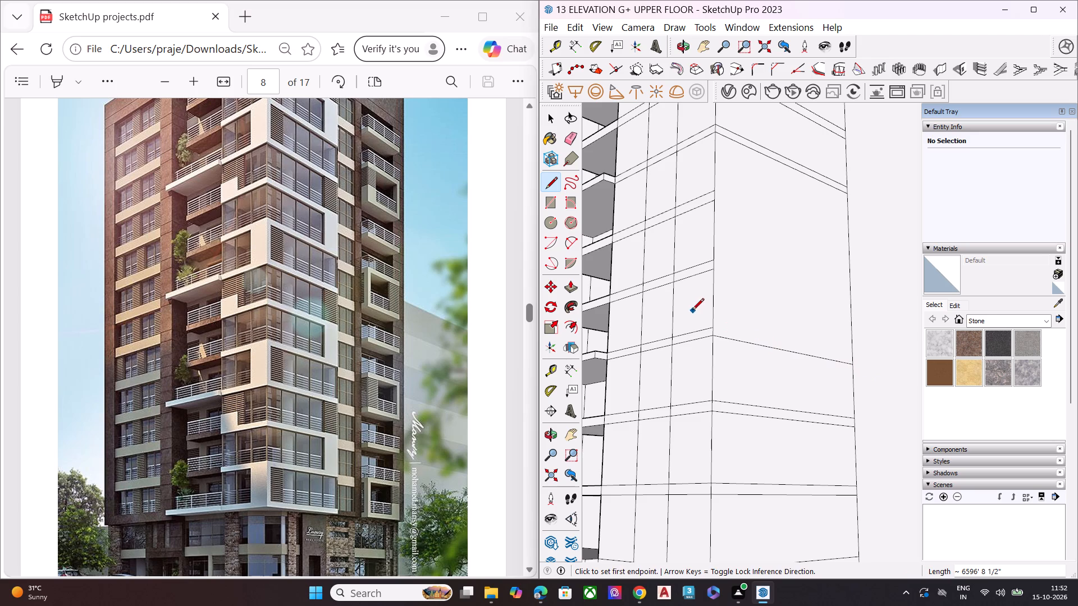
click(713, 327)
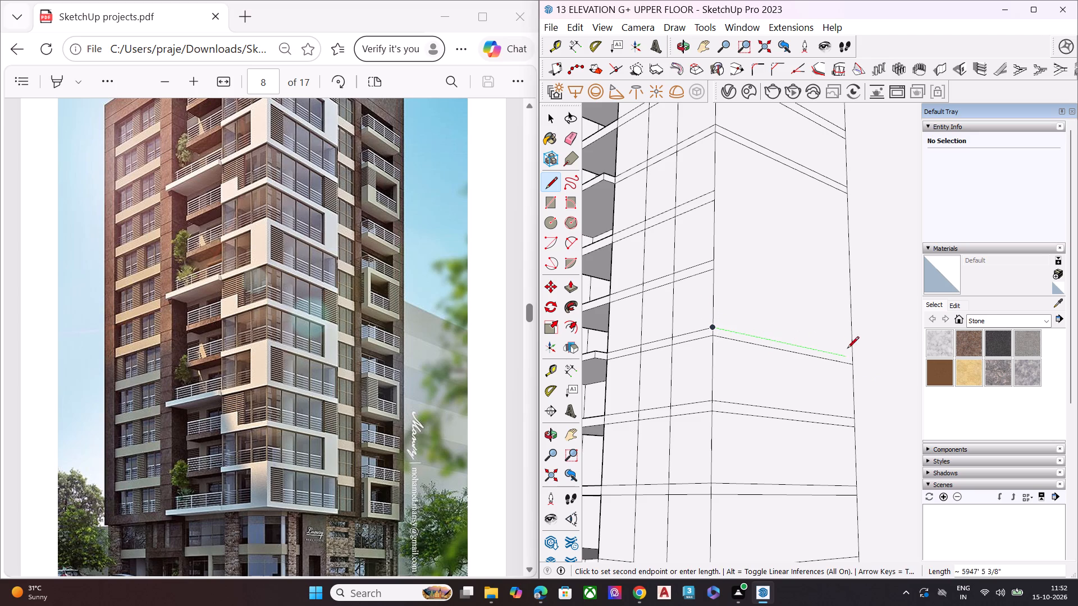
click(853, 353)
Continue the eighth balcony slab's band around the corner with two lines across the side face to the vertical dividing line.
scroll(737, 363, down, 6)
scroll(755, 319, up, 7)
click(682, 301)
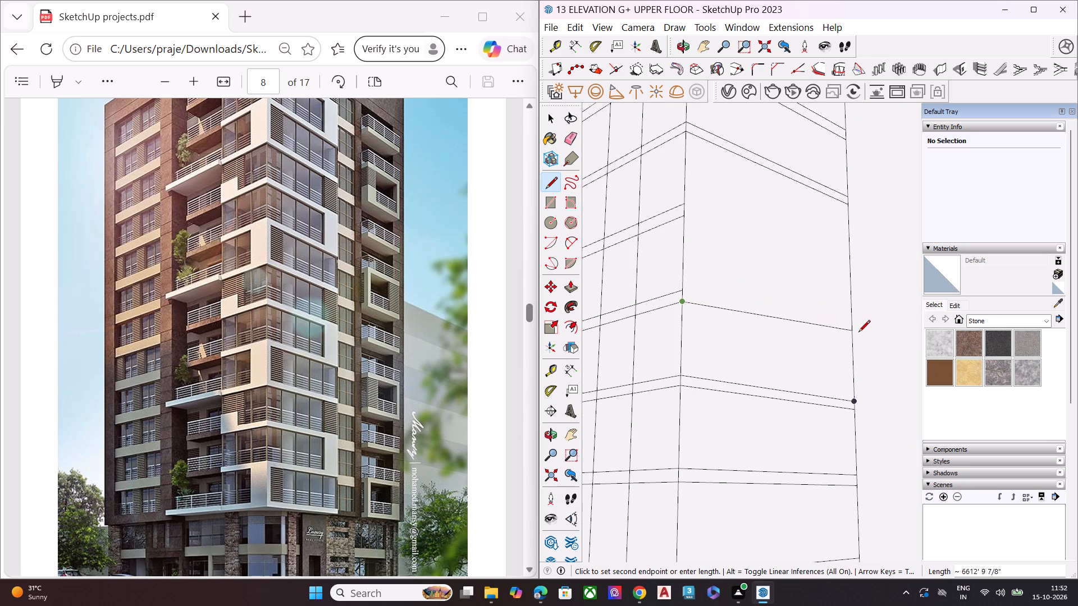
click(852, 341)
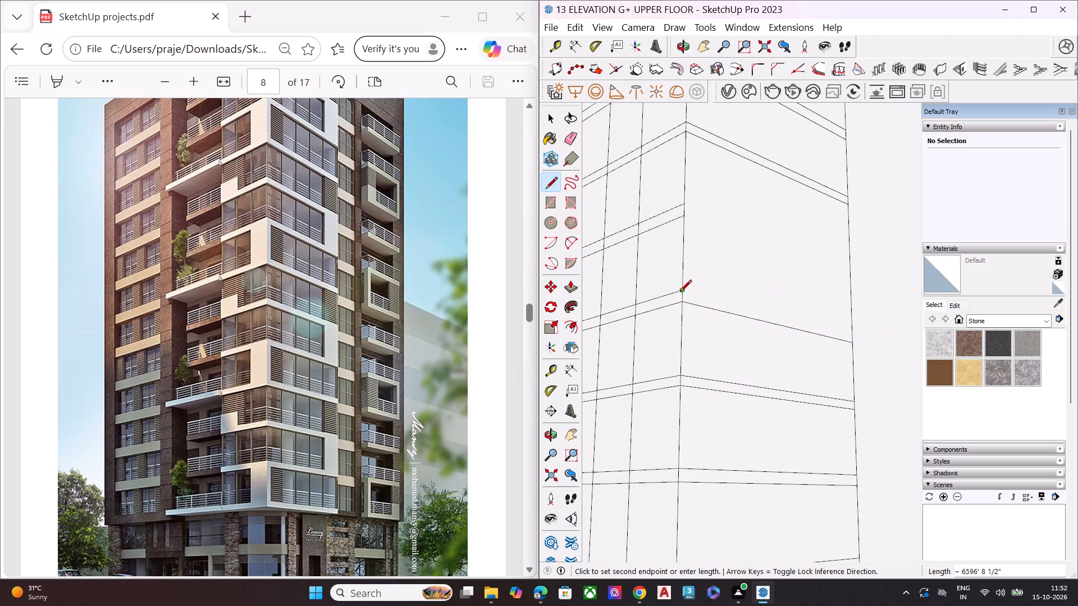
click(680, 292)
click(851, 331)
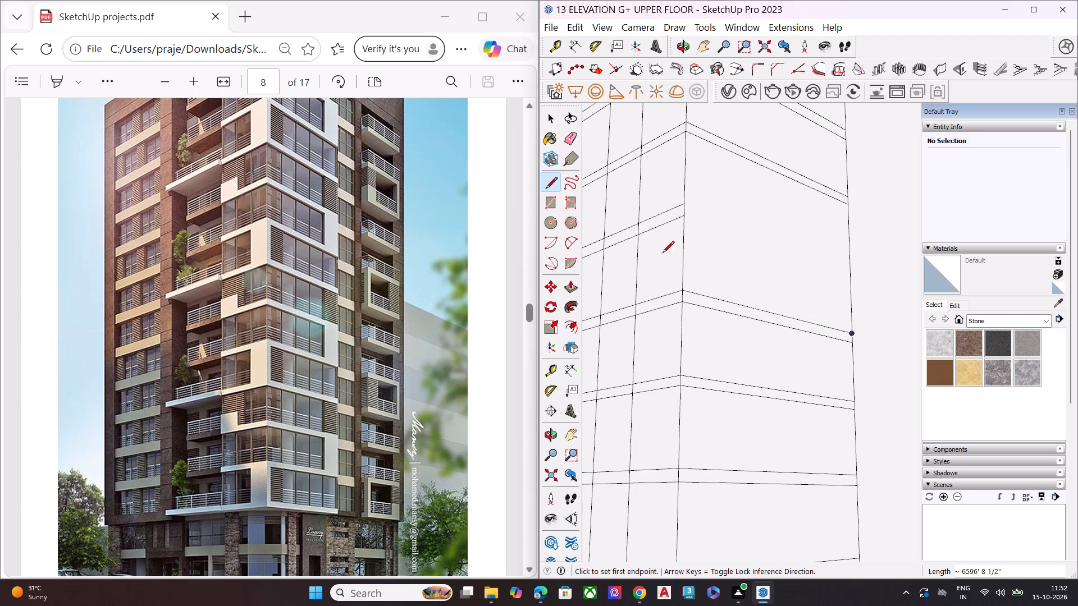
Continue the ninth balcony slab's band around the corner with two lines across the side face to the vertical dividing line.
click(683, 217)
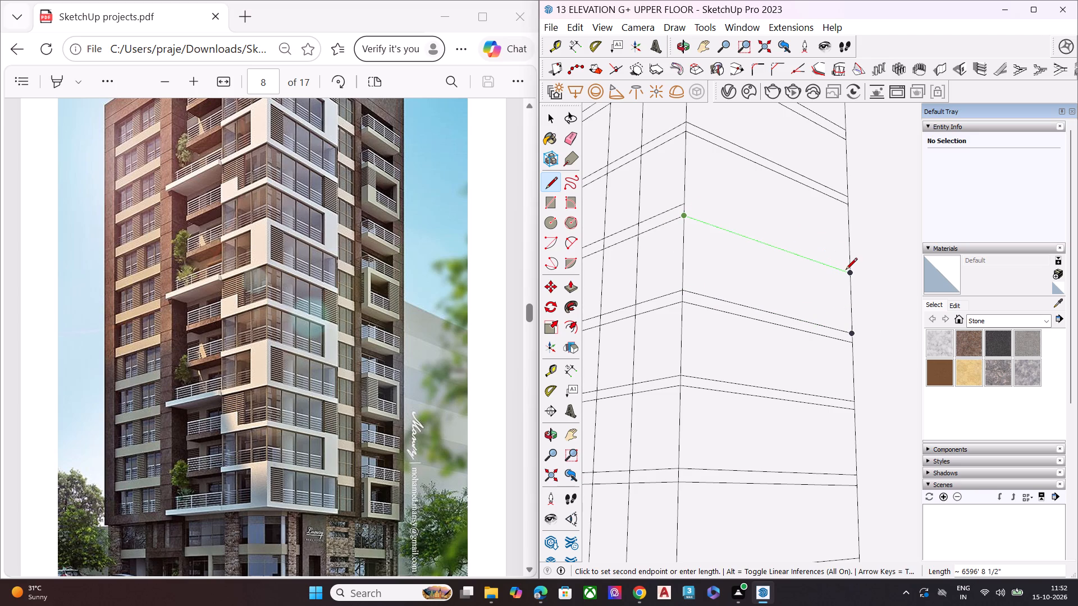
click(849, 273)
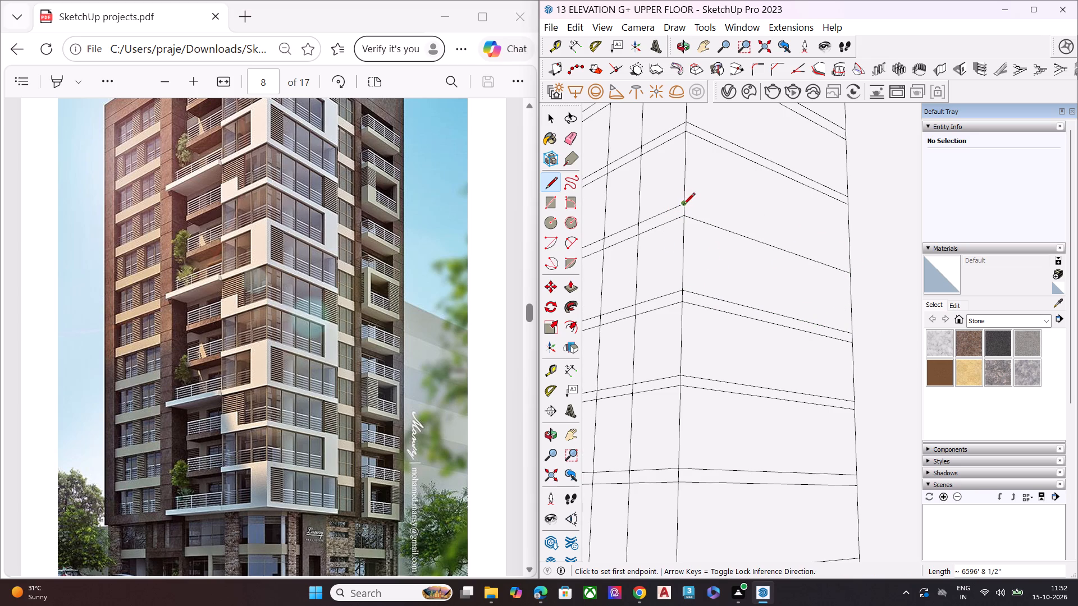
click(683, 205)
click(852, 264)
Compare the side face's floor bands with the corner block in the reference image.
scroll(673, 282, down, 14)
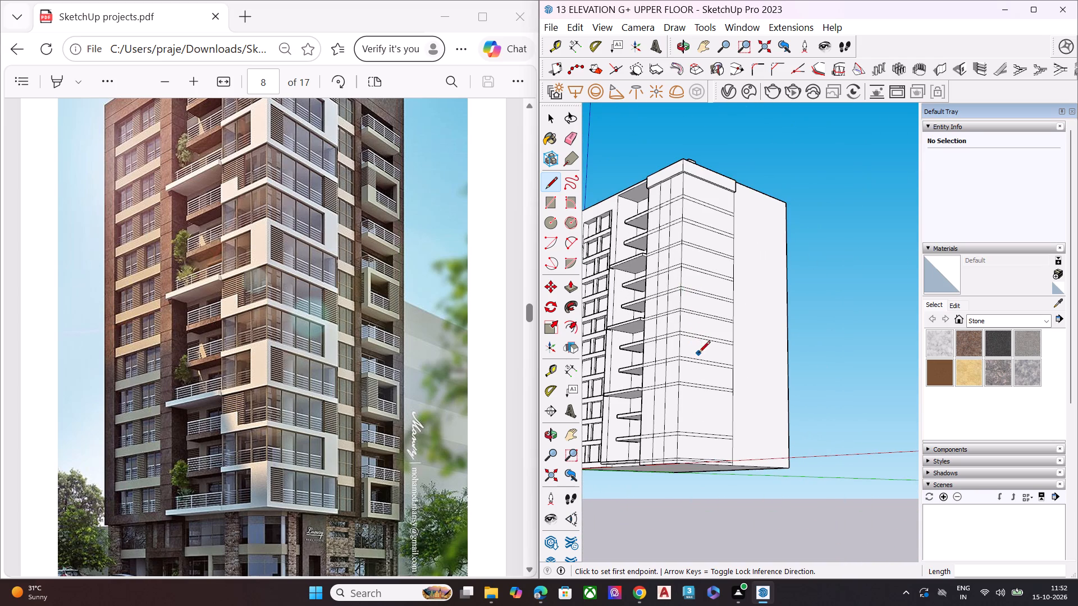
middle_drag(698, 358, 697, 448)
scroll(723, 460, up, 6)
key(space)
scroll(712, 425, down, 2)
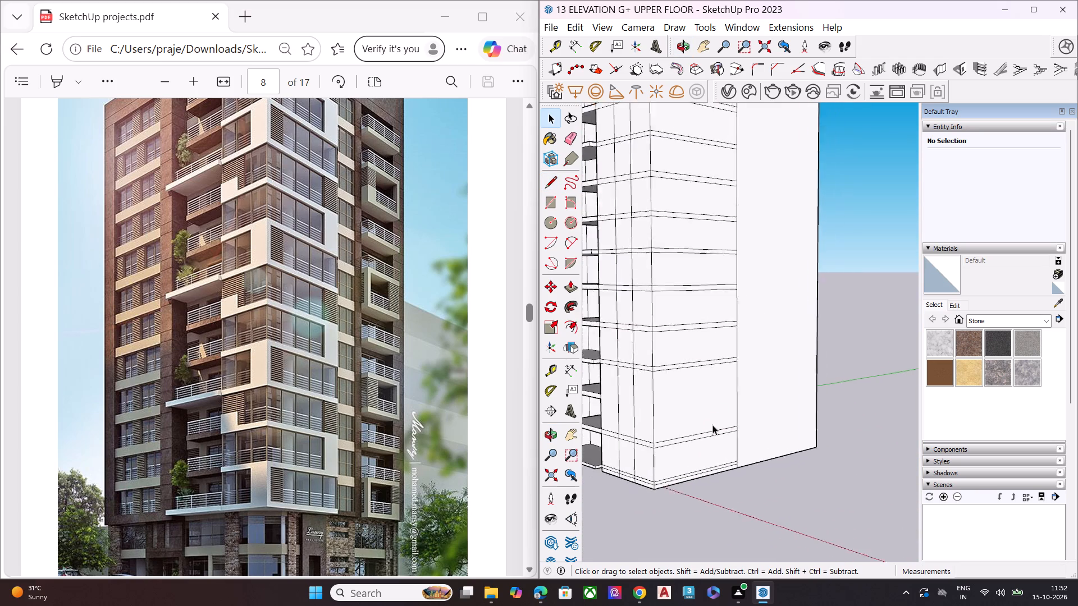
scroll(712, 425, down, 5)
middle_drag(712, 425, 664, 411)
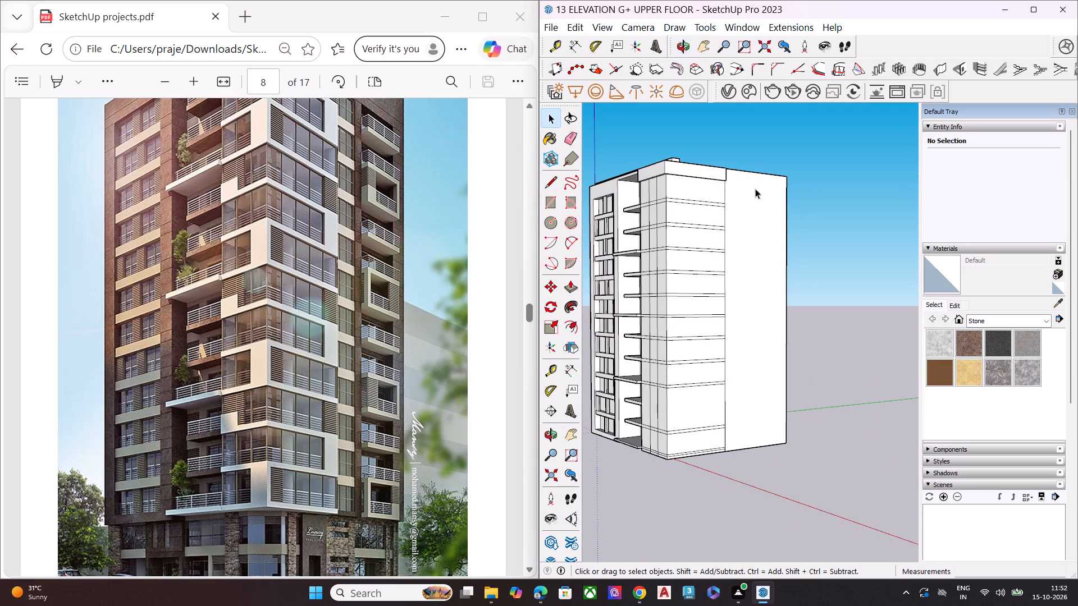
scroll(755, 166, up, 1)
scroll(333, 271, up, 1)
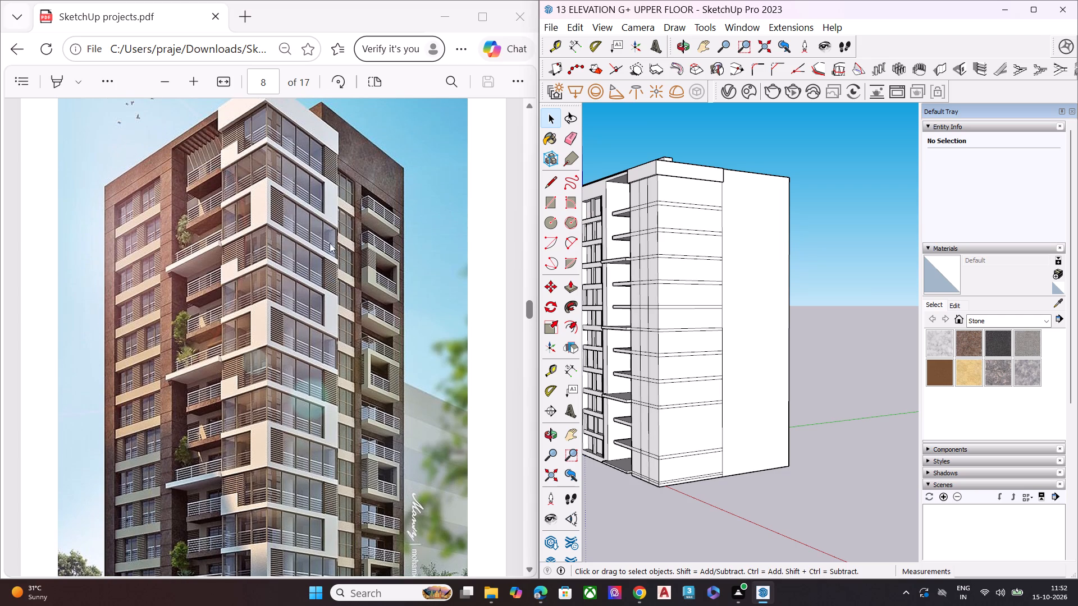
click(165, 75)
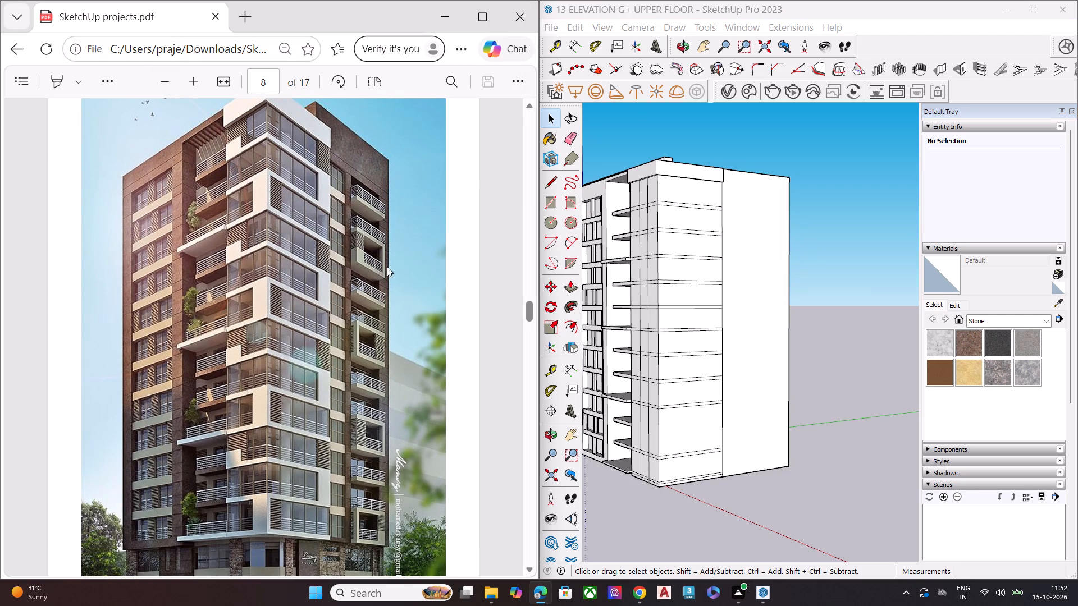
scroll(704, 185, up, 6)
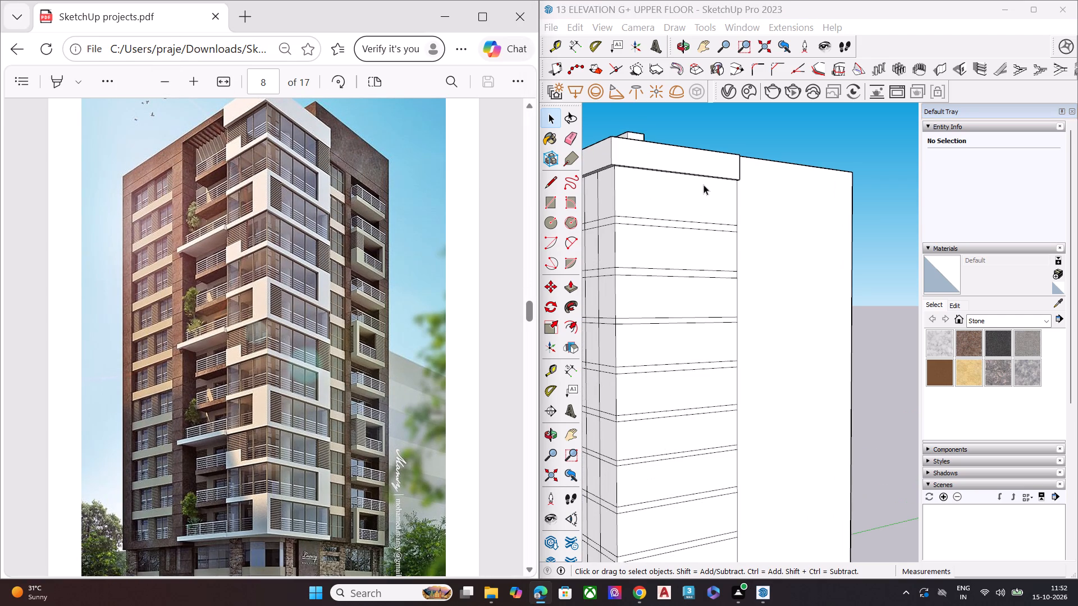
Draw a vertical line about 26803' long on the side face near the dividing line, from the top block's underside to the bottom band.
middle_drag(704, 185, 592, 174)
scroll(734, 183, up, 1)
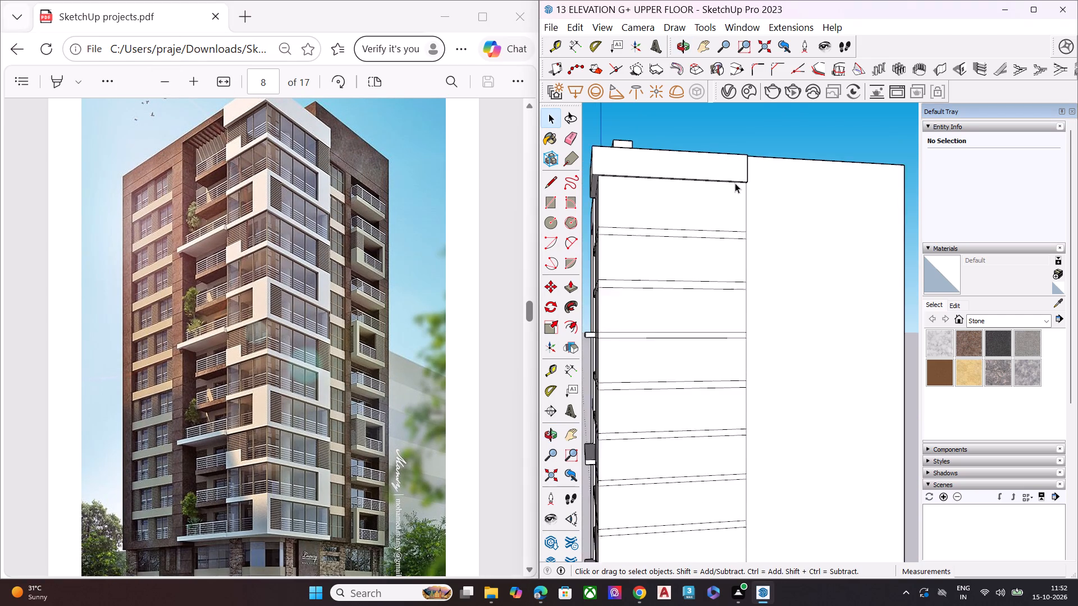
scroll(735, 183, up, 2)
key(l)
middle_drag(737, 207, 700, 92)
scroll(700, 92, up, 1)
click(702, 167)
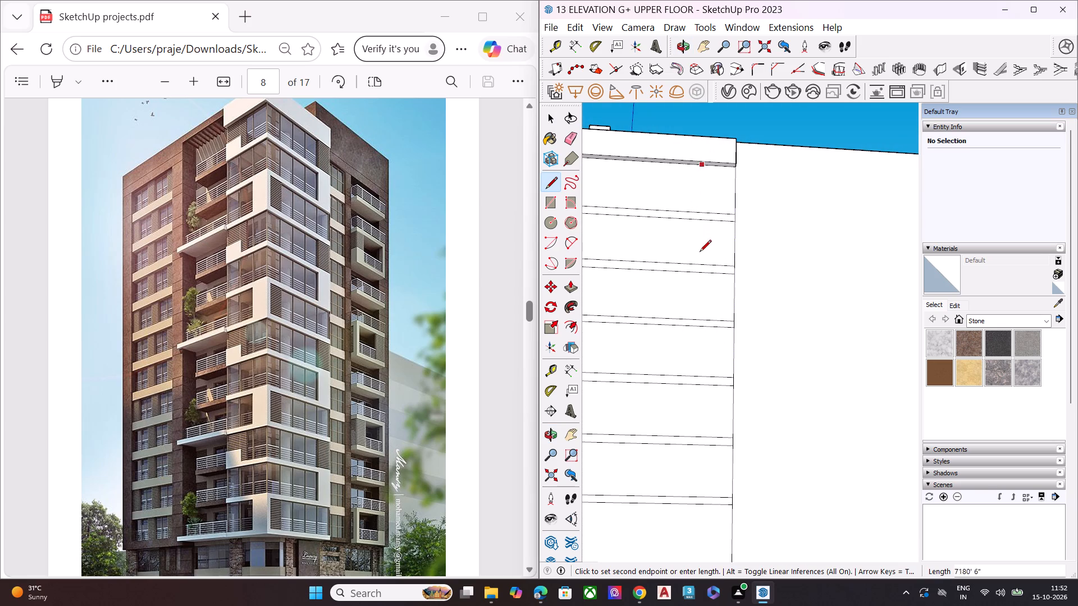
scroll(691, 291, down, 3)
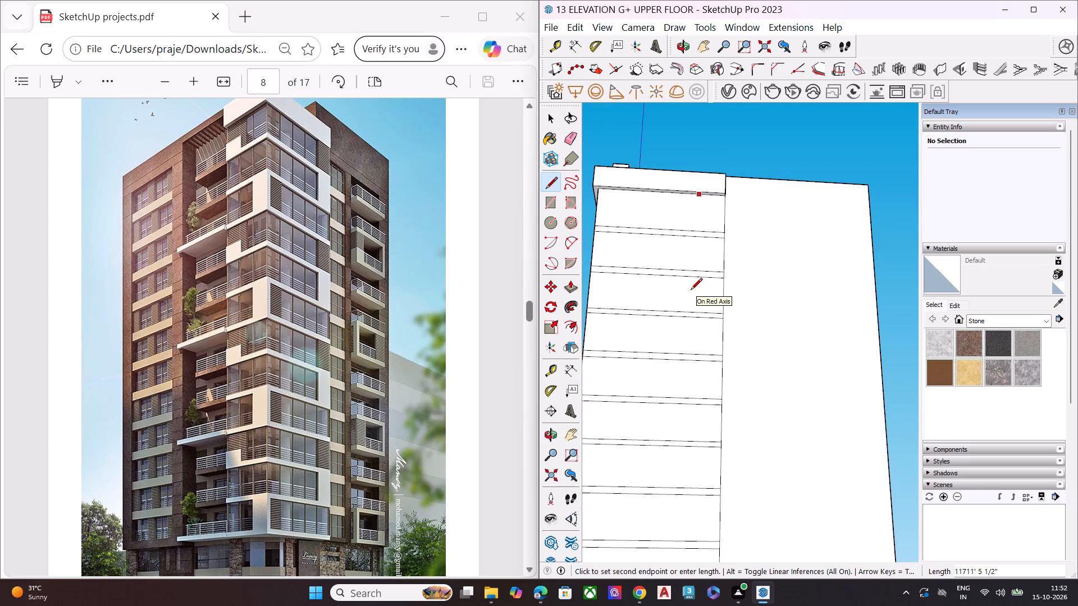
scroll(691, 291, down, 6)
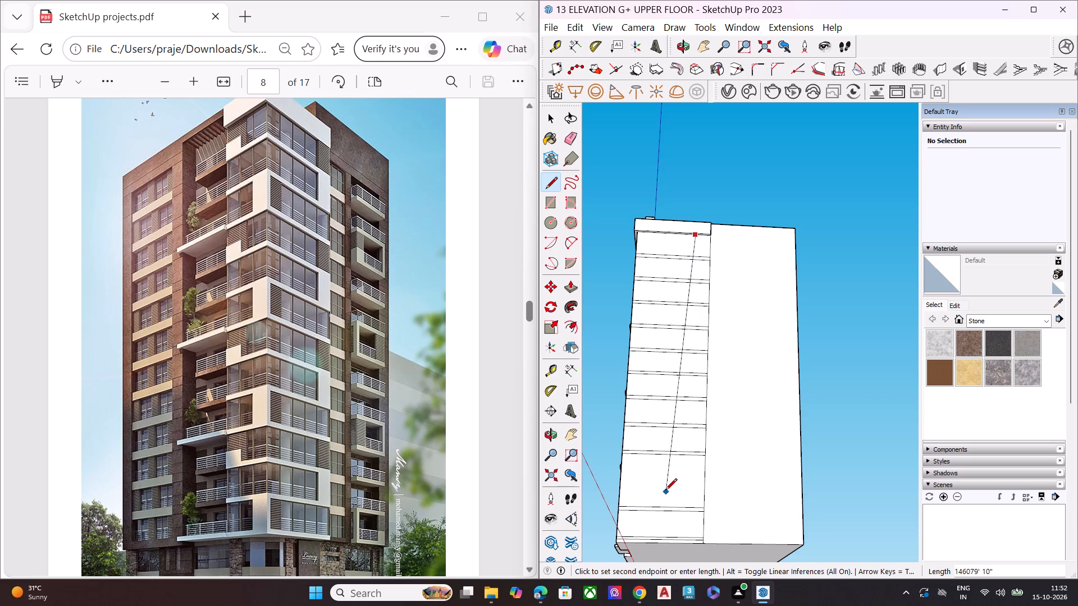
middle_drag(665, 491, 693, 522)
scroll(693, 522, up, 1)
scroll(693, 522, down, 1)
scroll(693, 522, up, 4)
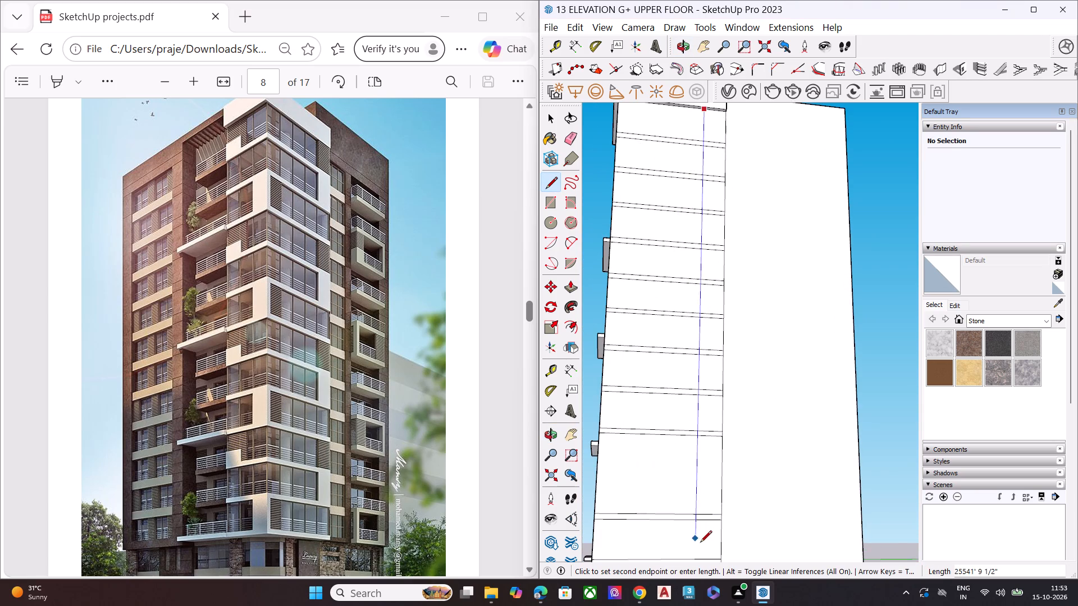
scroll(697, 522, down, 5)
scroll(693, 539, up, 7)
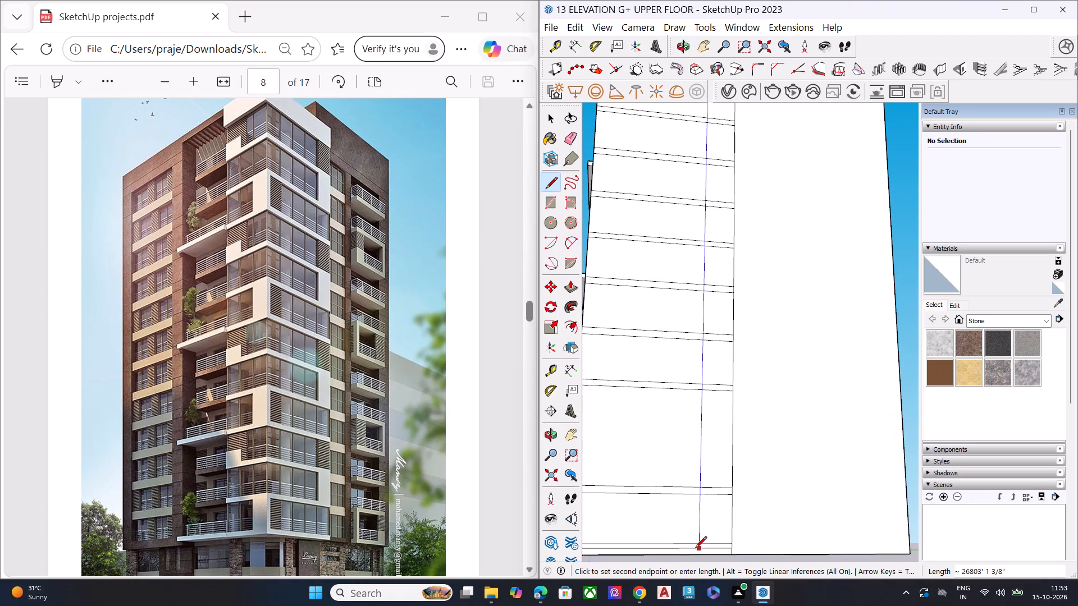
click(700, 549)
key(space)
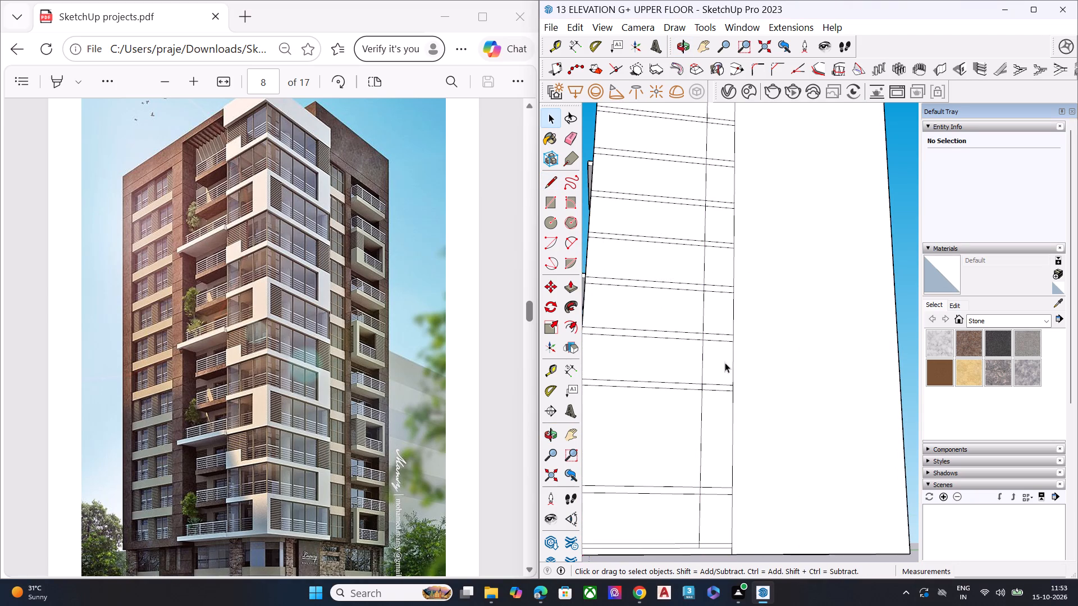
Draw the third-from-bottom slab band's upper edge across the front face and around the side face to the vertical dividing line.
scroll(766, 348, down, 4)
middle_drag(677, 379, 810, 418)
scroll(652, 426, up, 3)
scroll(648, 424, down, 1)
scroll(648, 424, up, 3)
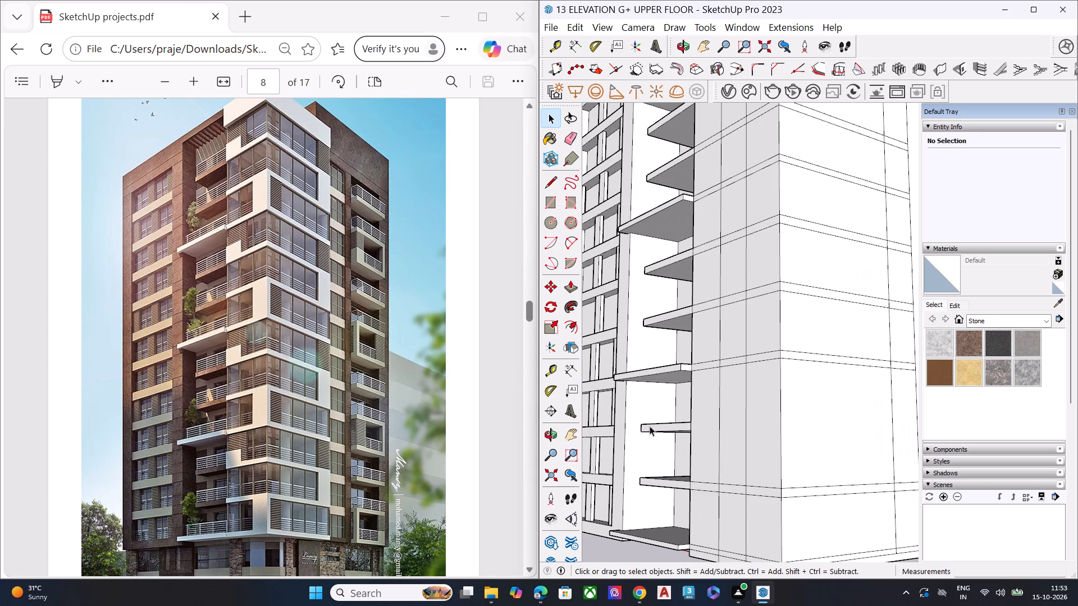
key(l)
click(691, 421)
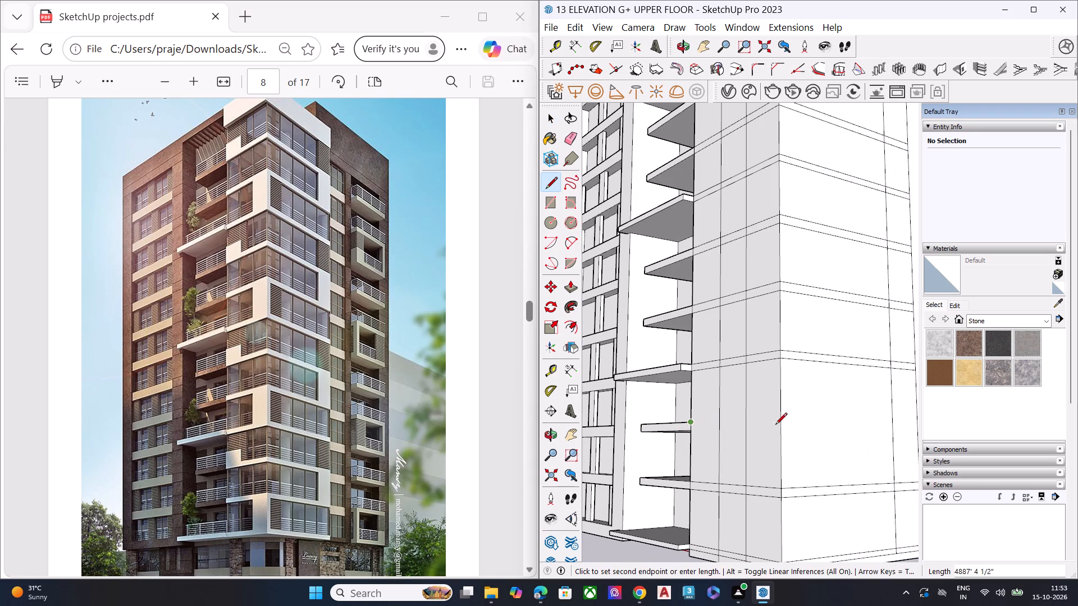
click(782, 420)
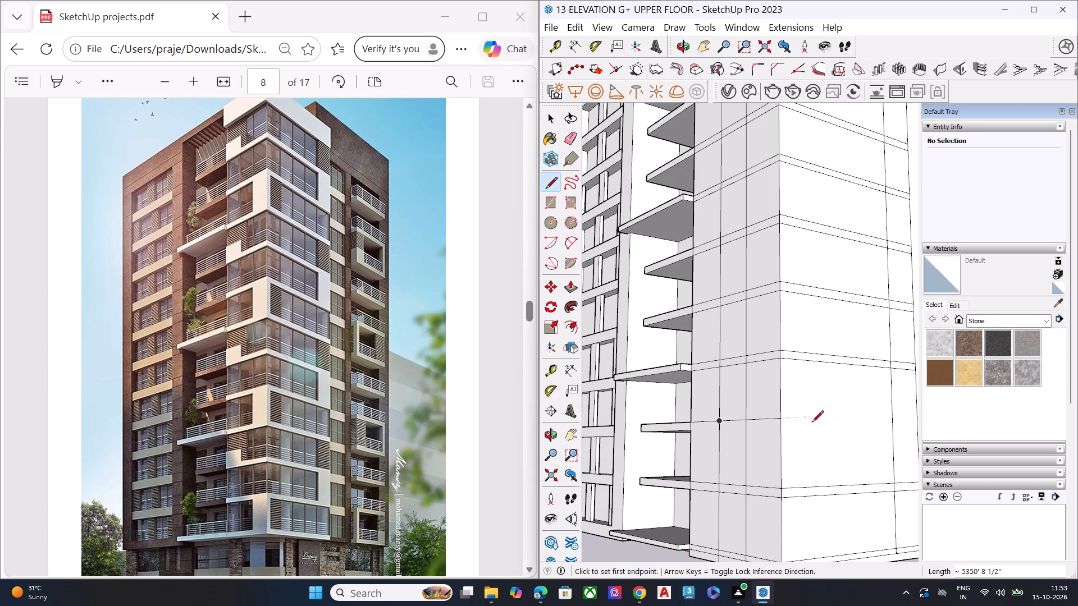
scroll(811, 423, up, 2)
middle_drag(809, 423, 720, 446)
click(698, 438)
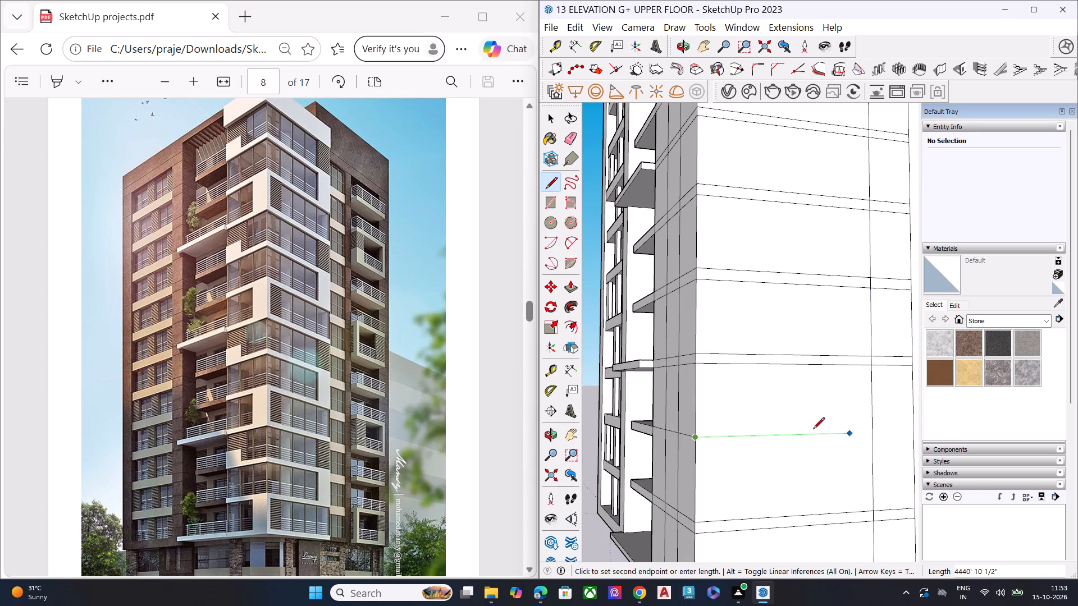
scroll(808, 431, down, 4)
click(881, 433)
key(space)
Draw the same band's lower edge from the third slab's underside across the front face and on across the side face.
middle_drag(724, 444, 751, 404)
scroll(751, 404, up, 3)
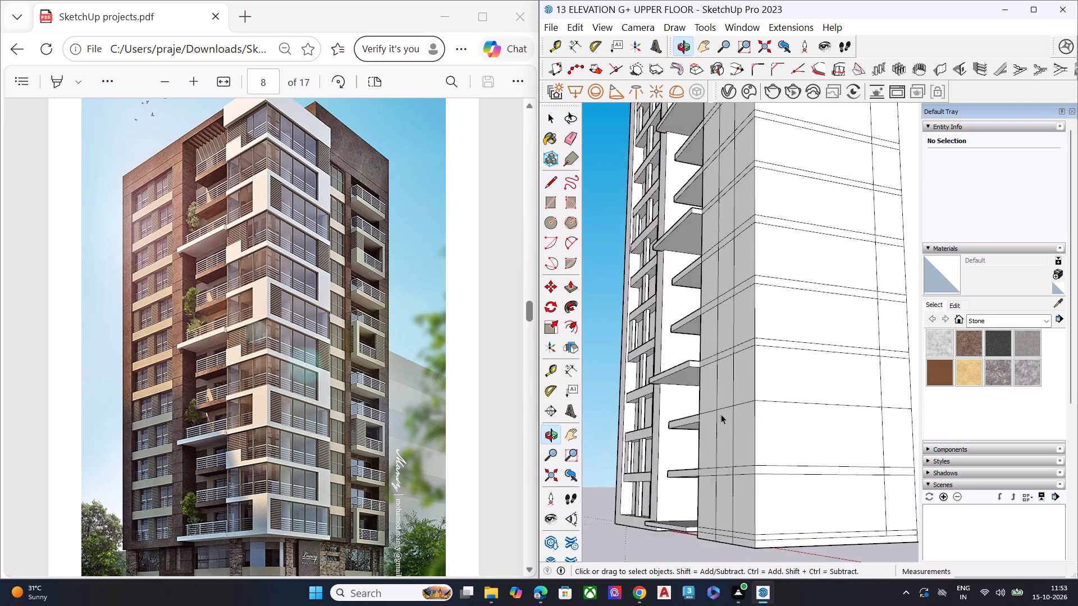
scroll(721, 414, up, 4)
key(l)
click(689, 423)
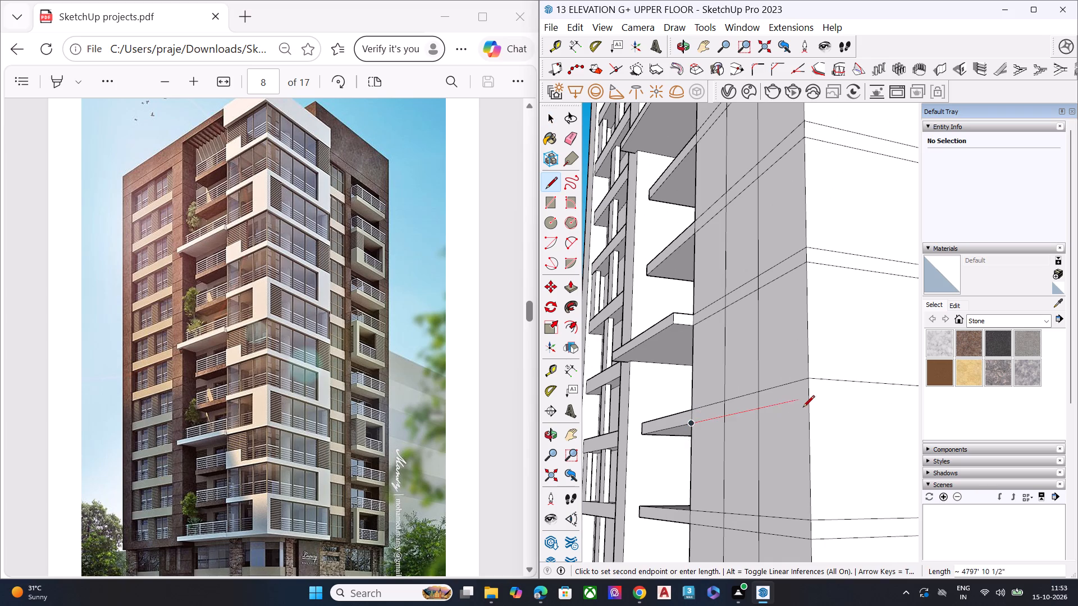
click(808, 397)
scroll(604, 406, down, 4)
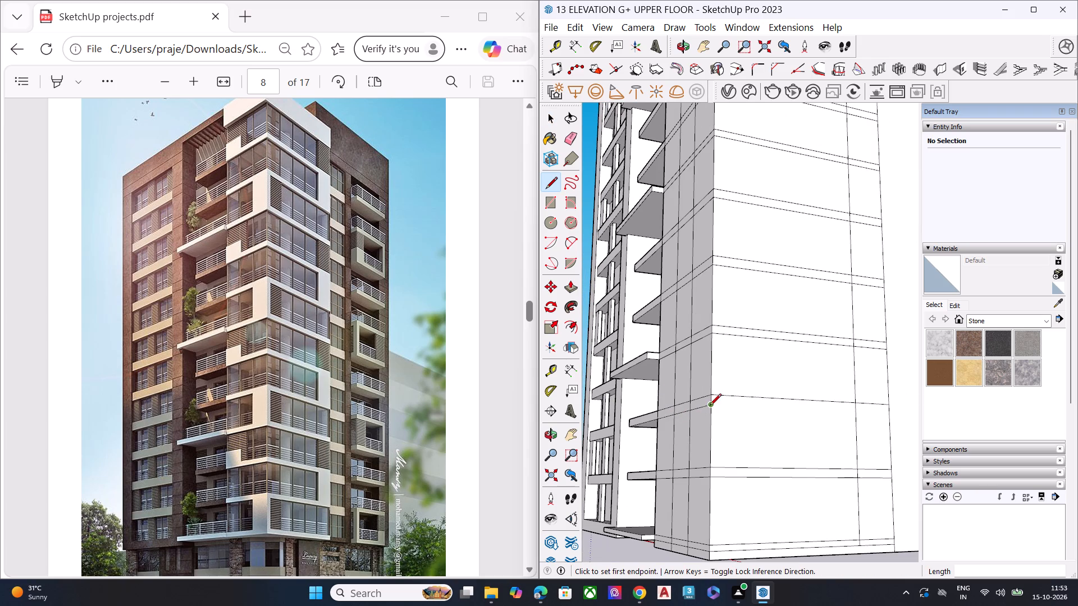
click(710, 406)
click(888, 412)
key(space)
Draw a horizontal line about 1899' long across the front face's strip beside the balconies, above the topmost balcony slab.
scroll(712, 360, down, 8)
scroll(782, 237, down, 6)
middle_drag(769, 227, 770, 236)
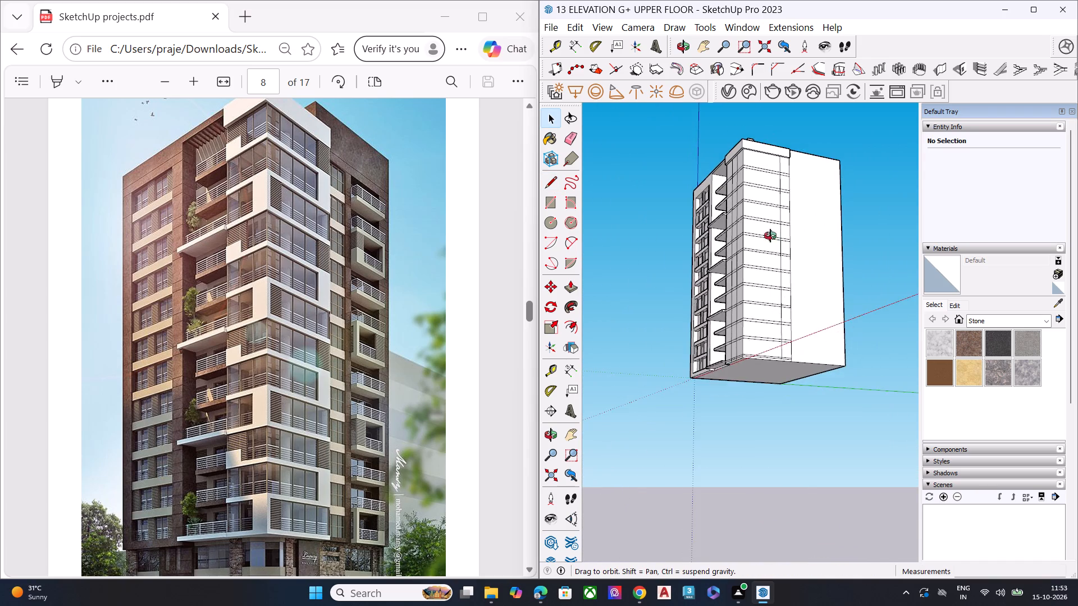
middle_drag(770, 236, 821, 352)
scroll(737, 199, up, 7)
middle_drag(761, 222, 788, 236)
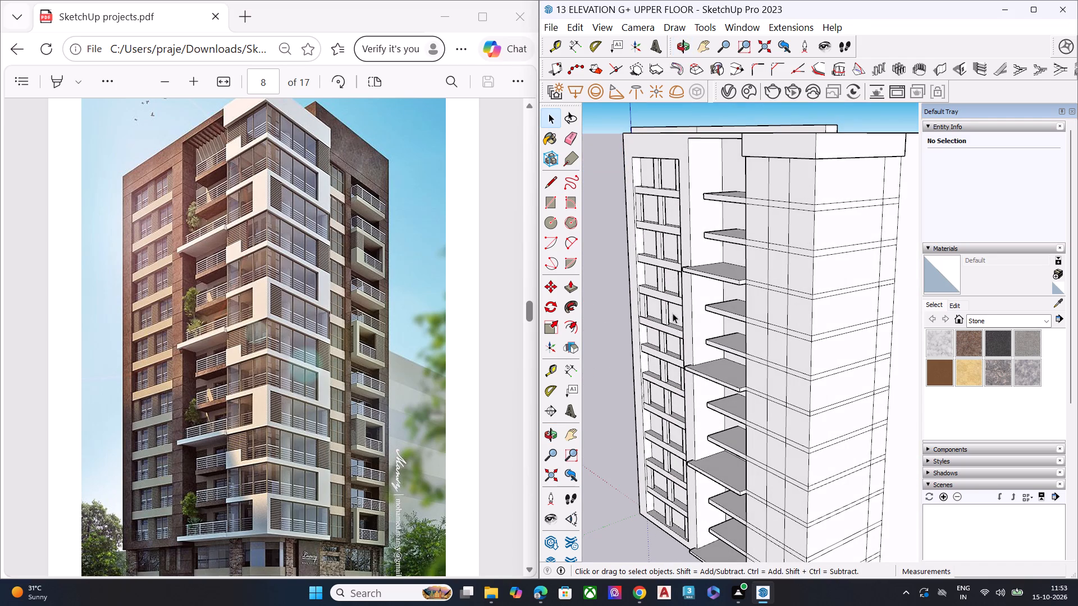
middle_drag(778, 327, 805, 307)
scroll(708, 369, down, 4)
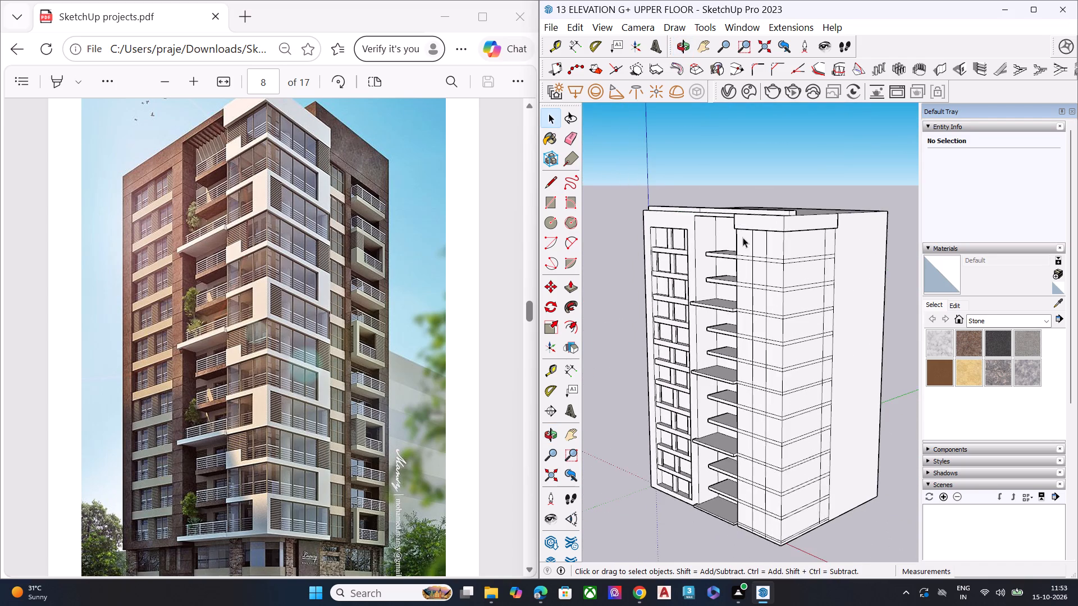
scroll(743, 232, up, 2)
scroll(745, 228, down, 1)
scroll(746, 227, up, 16)
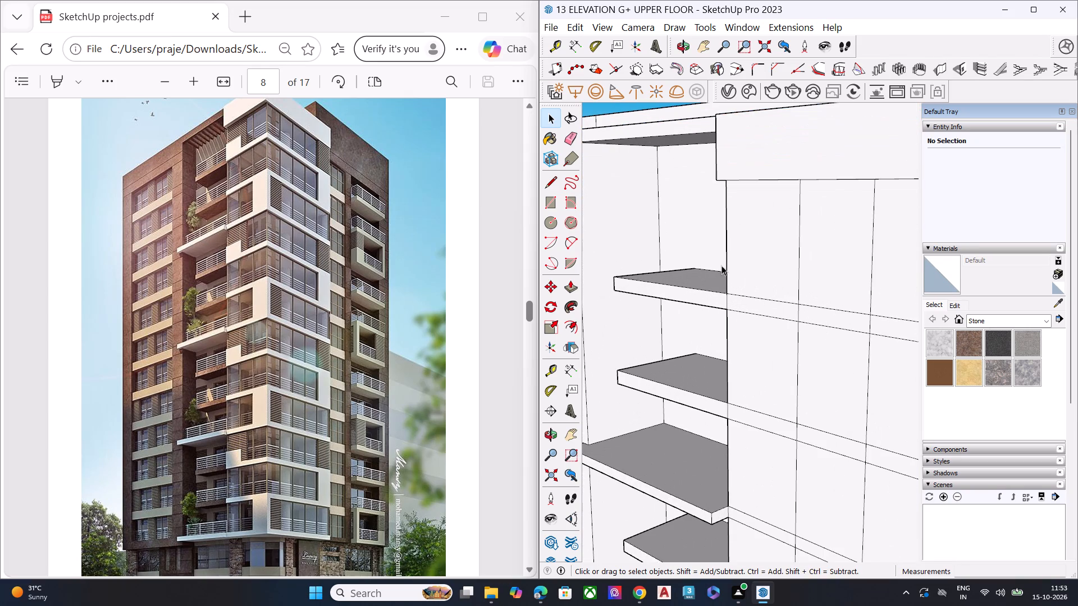
key(l)
click(725, 239)
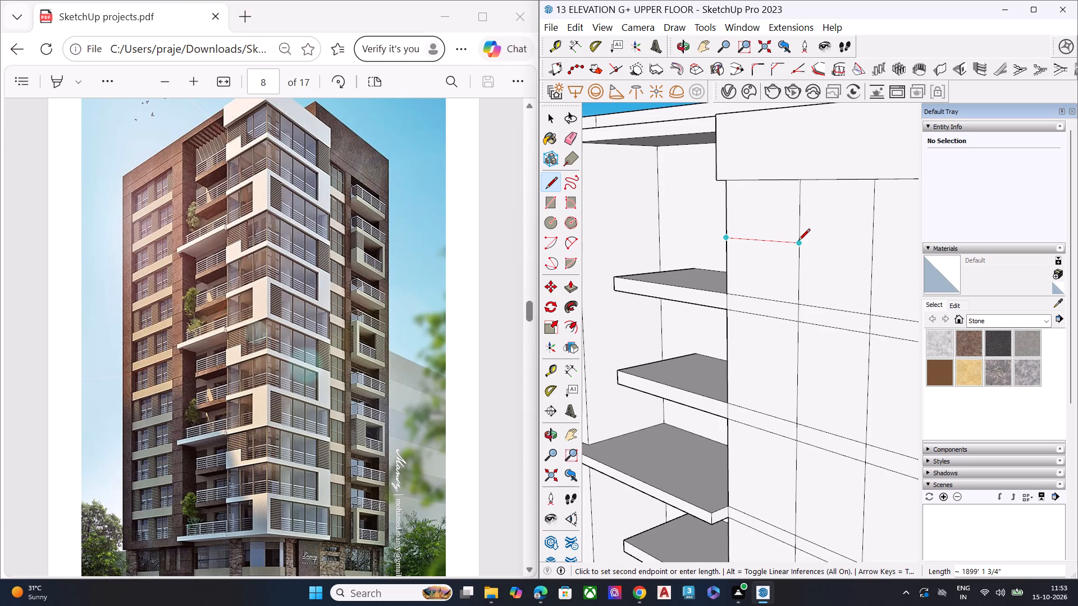
click(798, 241)
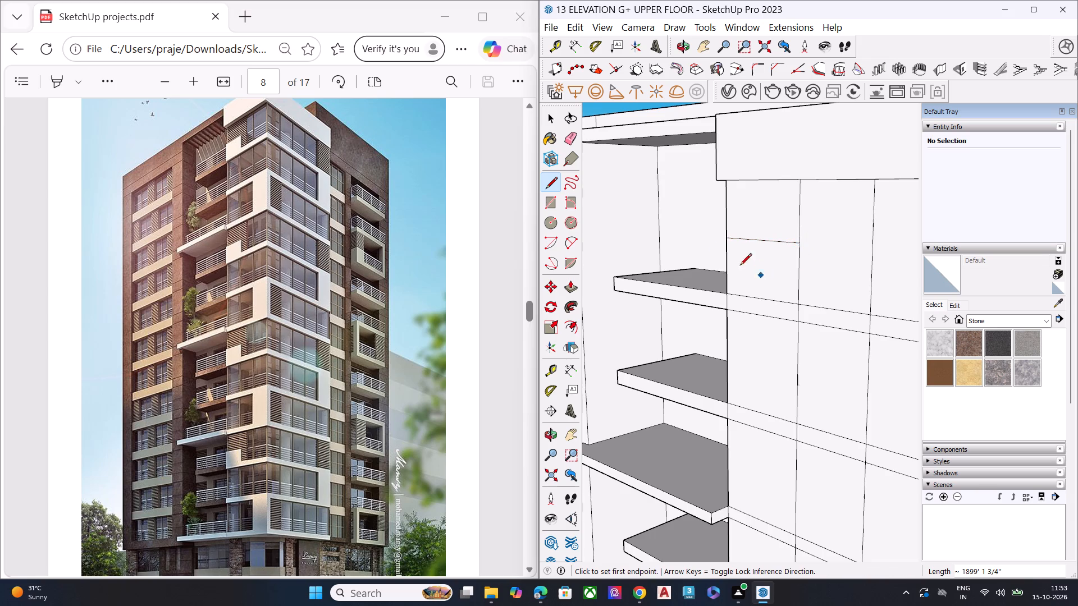
Draw a second horizontal line about 1899' long across the same strip, just above the fourth balcony slab from the top.
scroll(713, 250, down, 6)
scroll(723, 329, up, 6)
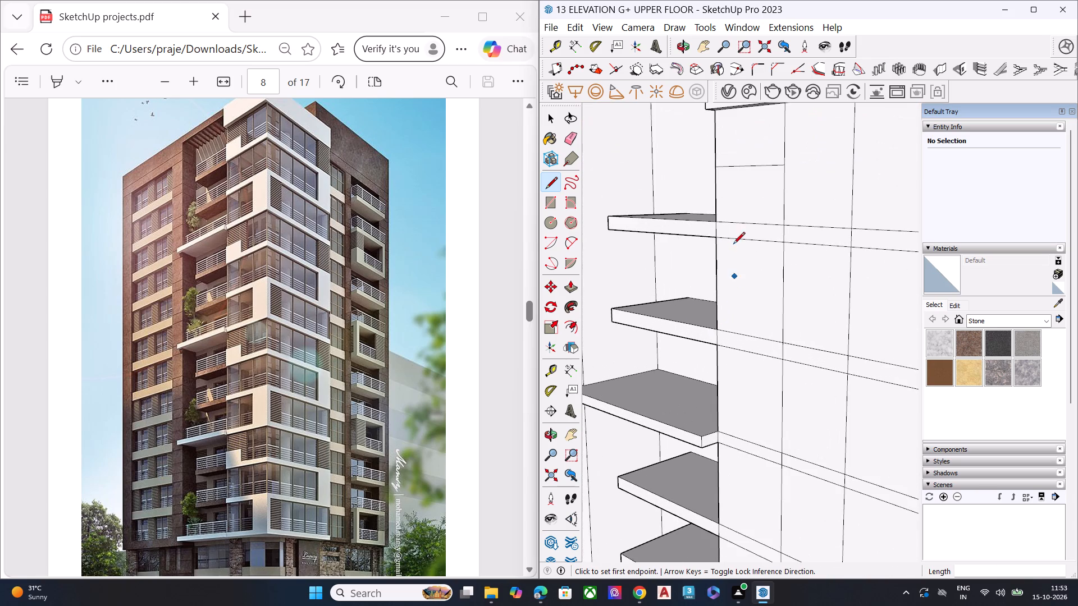
scroll(686, 263, down, 5)
scroll(684, 254, up, 1)
scroll(684, 252, down, 1)
middle_drag(712, 272, 737, 222)
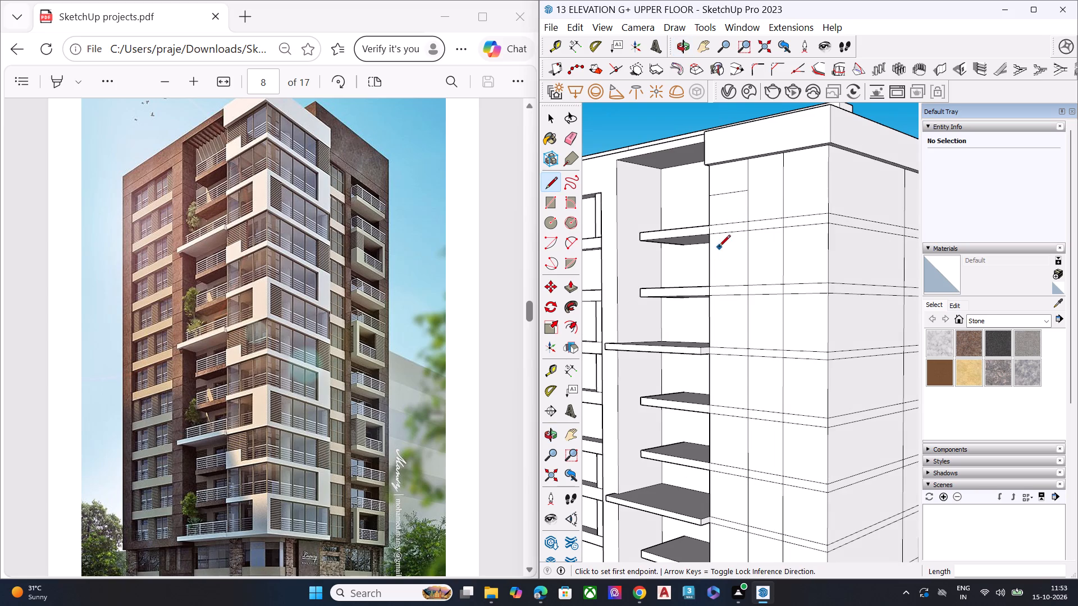
click(708, 379)
click(747, 385)
Draw a third horizontal line across the front face's strip beside the balconies, just above the seventh balcony slab from the top.
scroll(697, 281, down, 3)
scroll(699, 279, up, 1)
scroll(699, 279, down, 3)
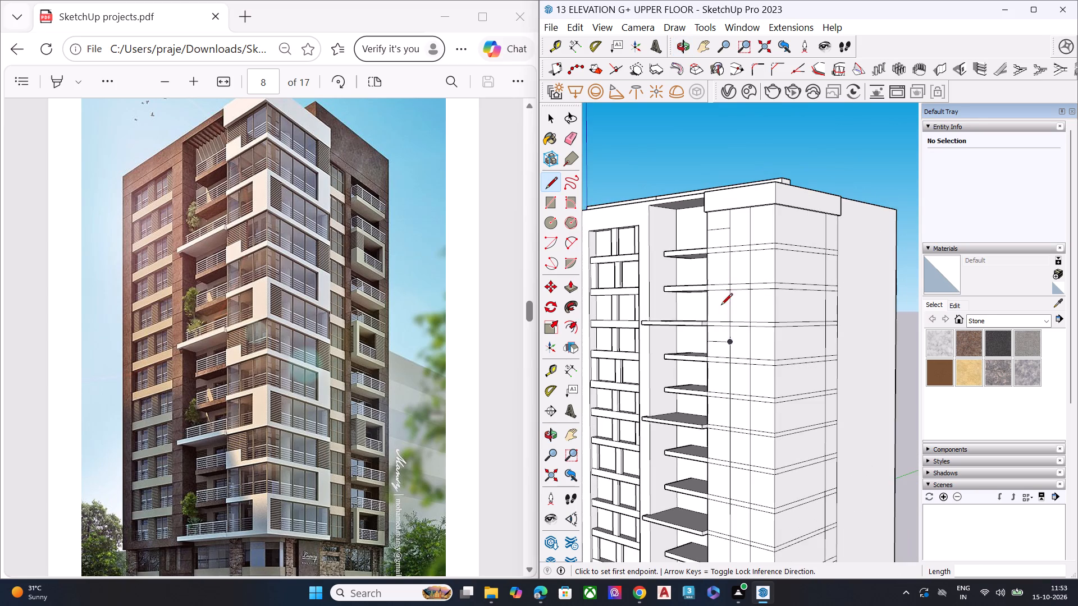
scroll(715, 406, up, 4)
scroll(715, 408, down, 5)
scroll(711, 436, up, 3)
scroll(711, 440, down, 1)
scroll(711, 440, up, 3)
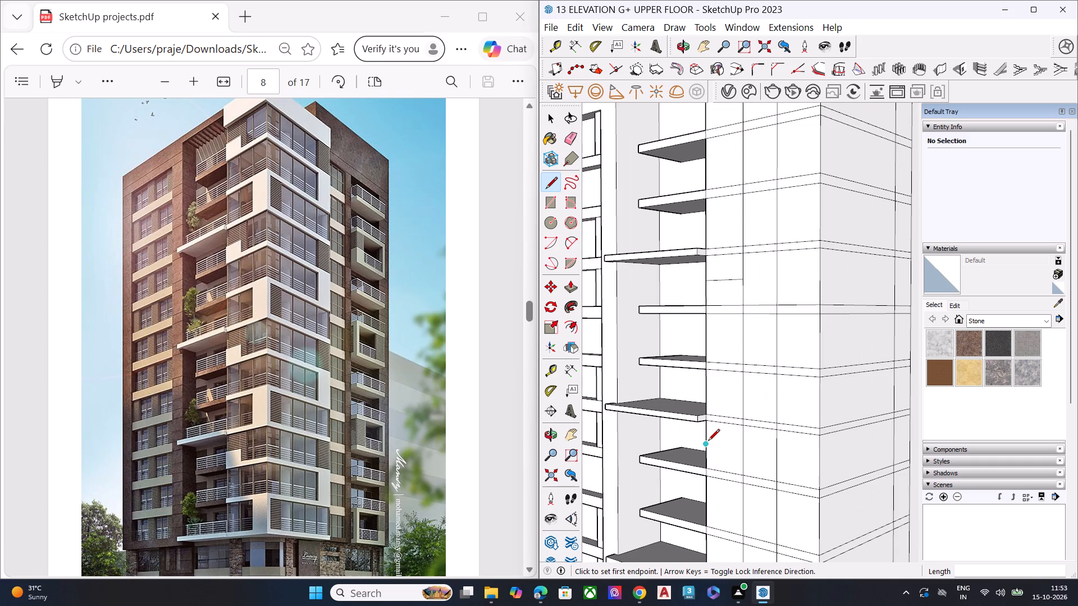
click(707, 444)
click(748, 449)
Draw a fourth horizontal line about 1899' long across the same strip, just above the tenth balcony slab from the top.
scroll(713, 283, down, 1)
scroll(713, 283, up, 1)
scroll(713, 282, down, 6)
scroll(712, 403, up, 6)
scroll(683, 345, down, 6)
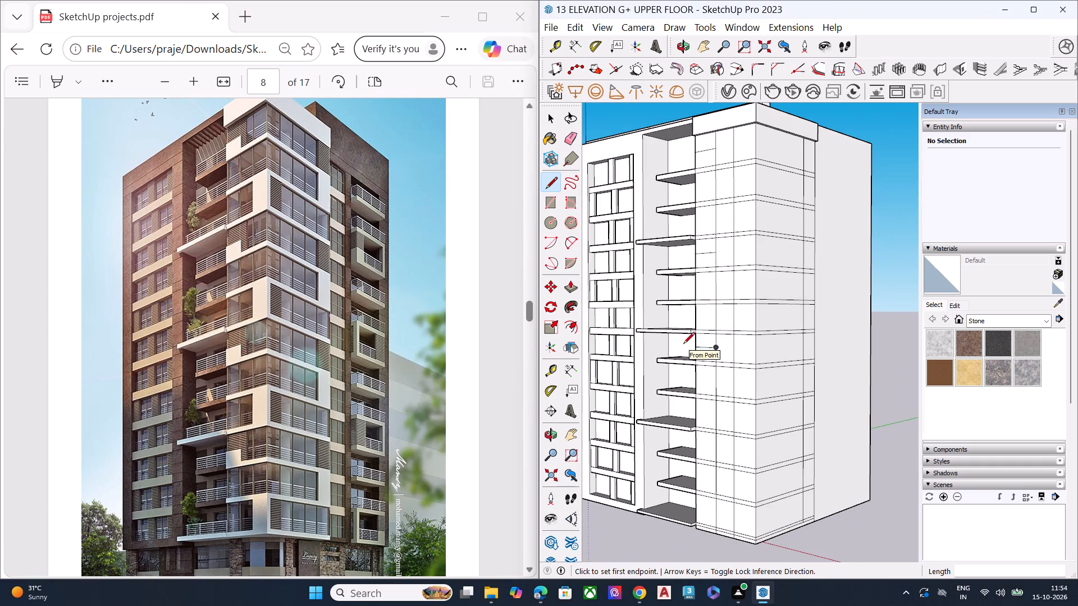
middle_drag(700, 448, 705, 424)
scroll(705, 437, up, 1)
scroll(705, 440, down, 1)
scroll(705, 440, up, 3)
click(694, 442)
click(721, 443)
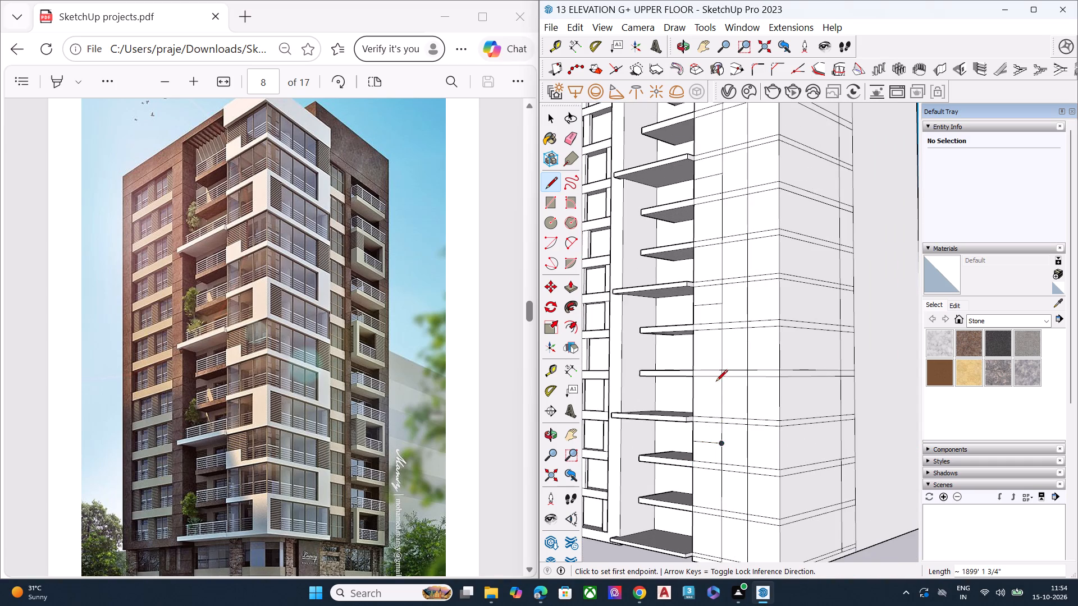
scroll(712, 350, down, 5)
scroll(716, 458, up, 7)
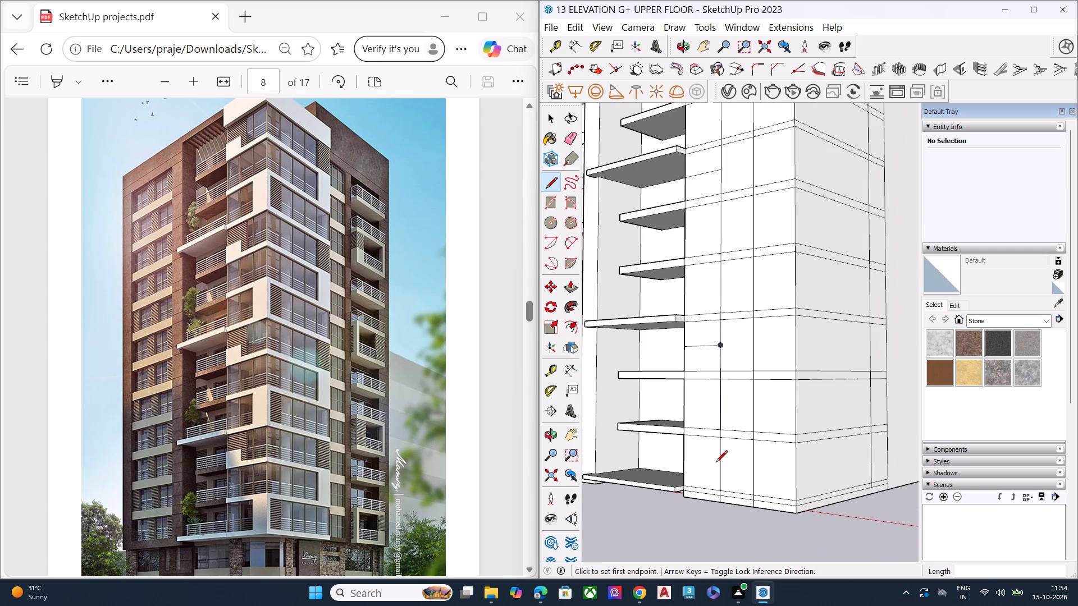
scroll(709, 362, up, 6)
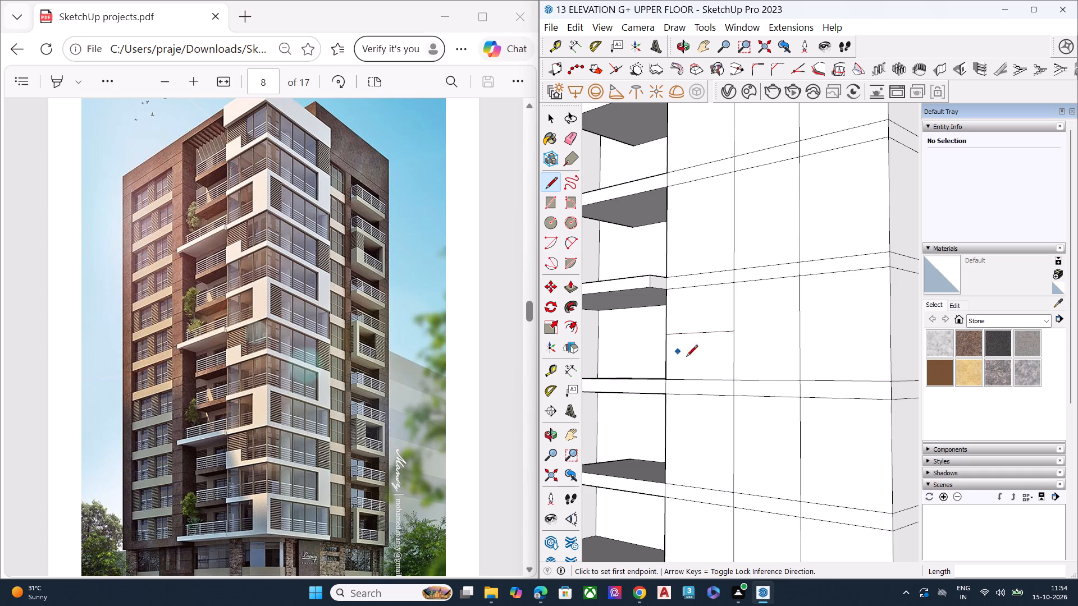
key(space)
Delete the strip's segment of the topmost floor band's upper edge, directly below the first short horizontal line.
scroll(660, 334, down, 5)
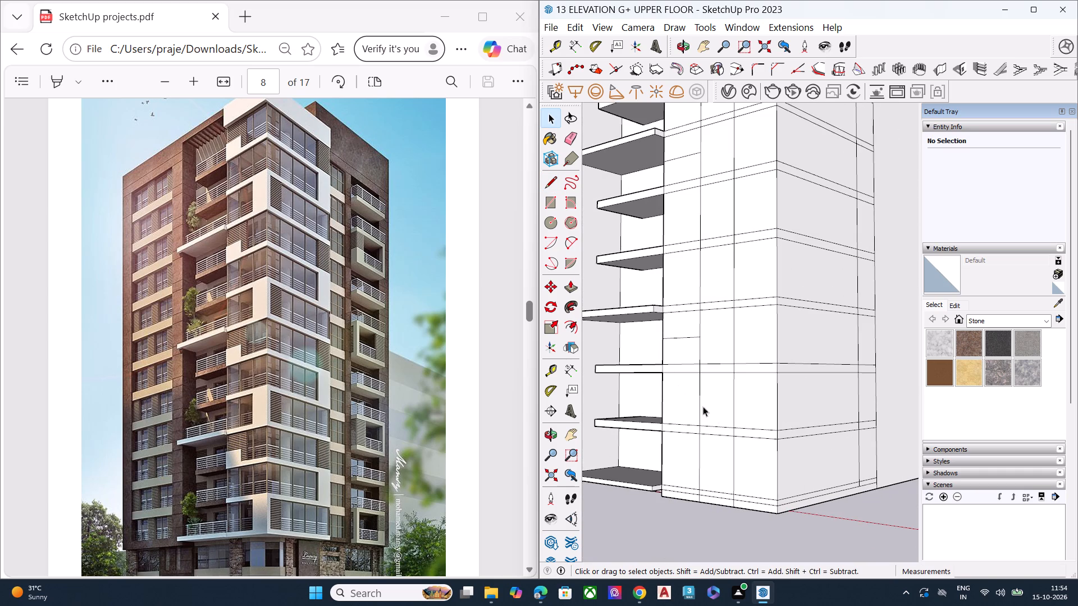
middle_drag(720, 423, 871, 508)
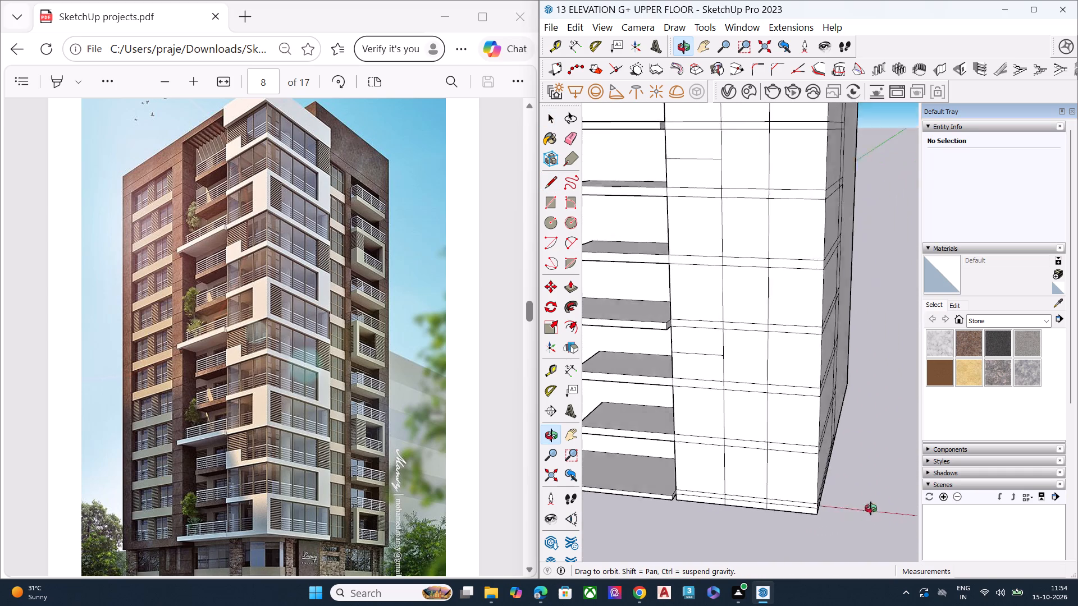
middle_drag(871, 508, 890, 489)
key(space)
scroll(759, 359, down, 6)
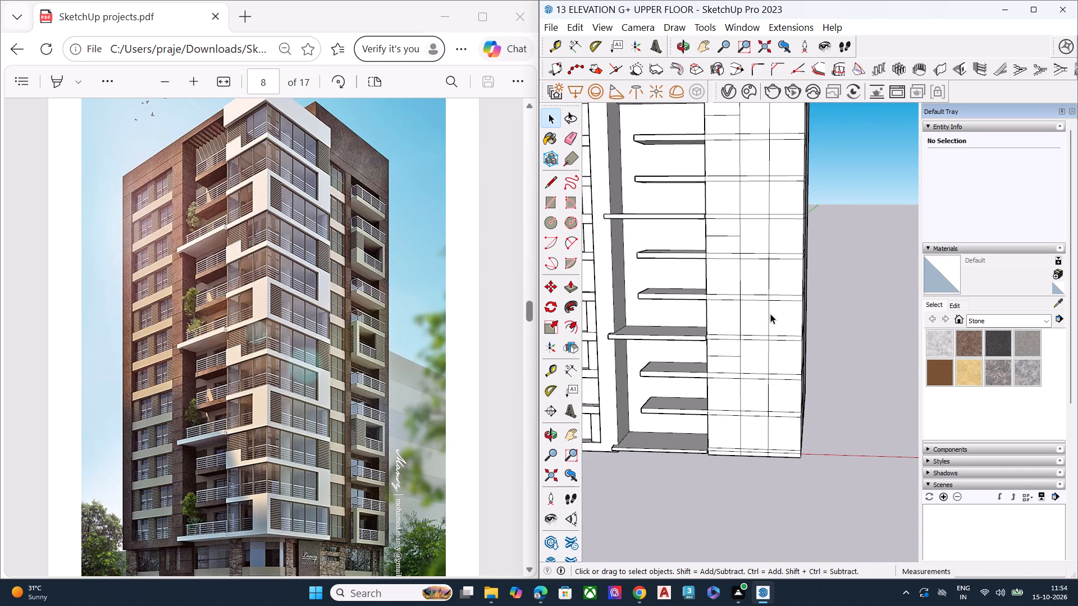
scroll(760, 319, down, 7)
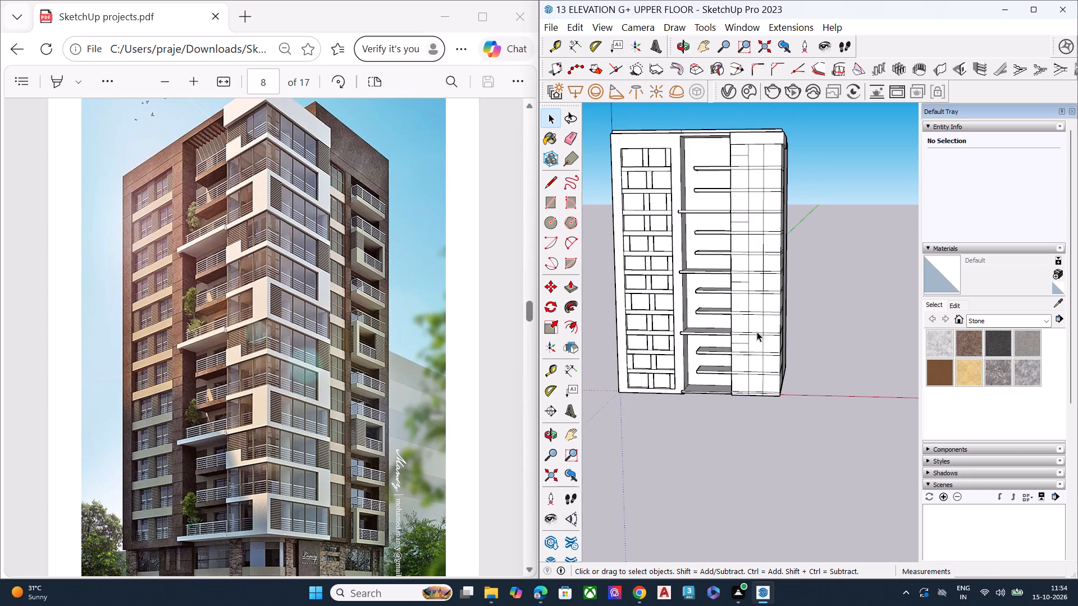
scroll(750, 240, up, 1)
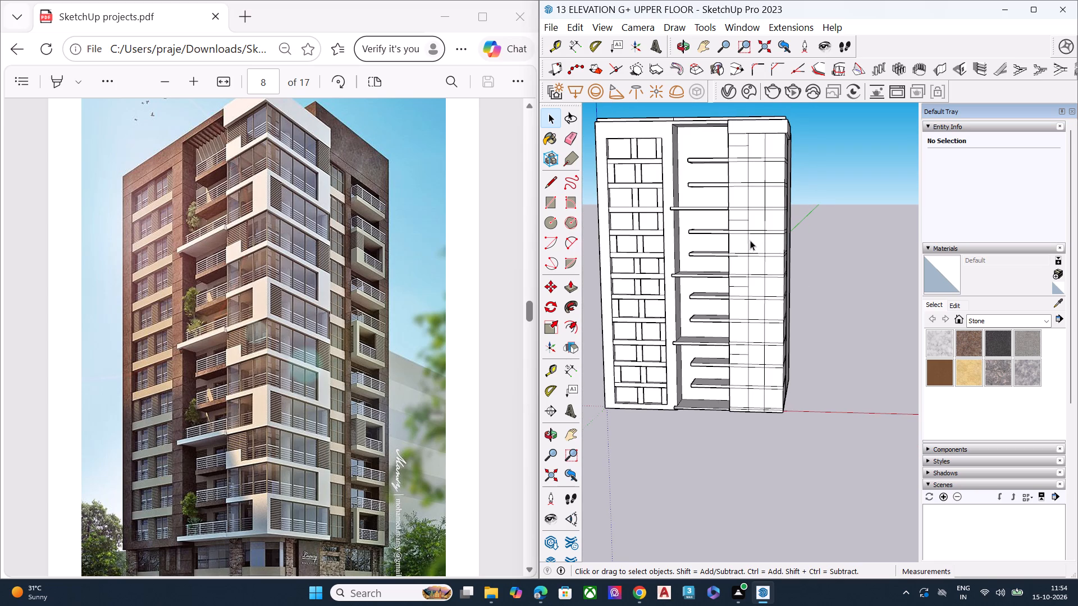
scroll(773, 159, up, 4)
scroll(773, 151, down, 1)
scroll(773, 151, up, 9)
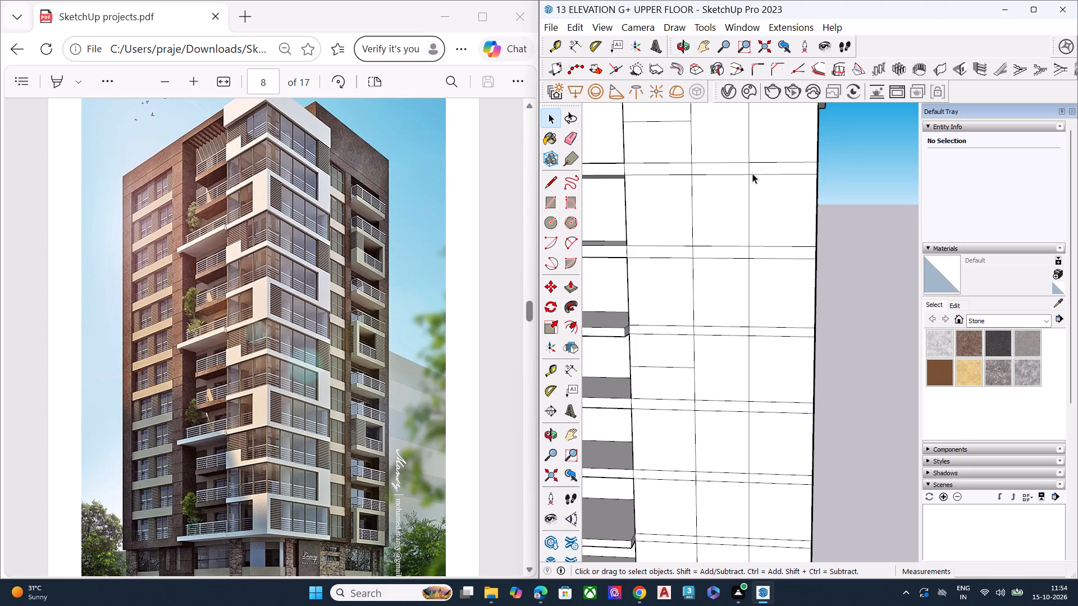
scroll(683, 196, down, 7)
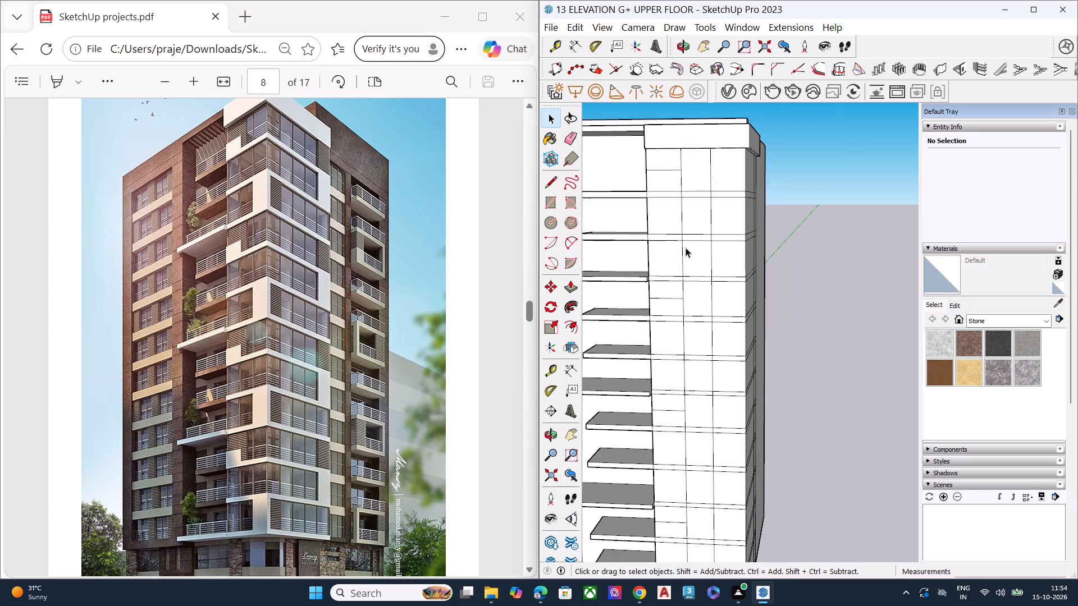
middle_drag(682, 256, 705, 250)
middle_drag(705, 250, 689, 260)
scroll(671, 183, up, 2)
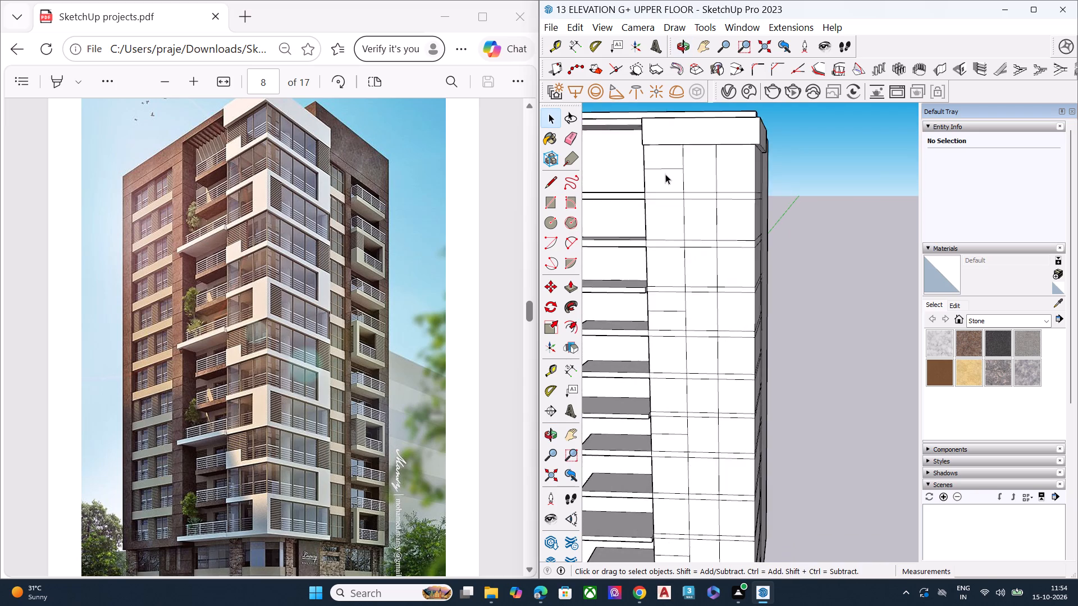
scroll(665, 174, up, 7)
click(662, 168)
key(space)
double_click(657, 219)
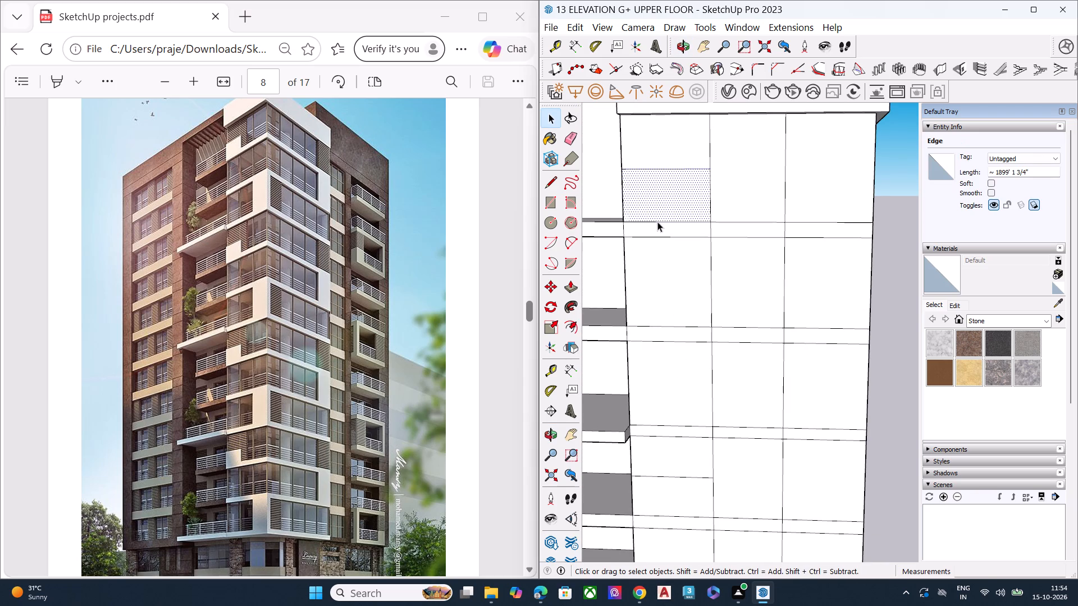
key(Delete)
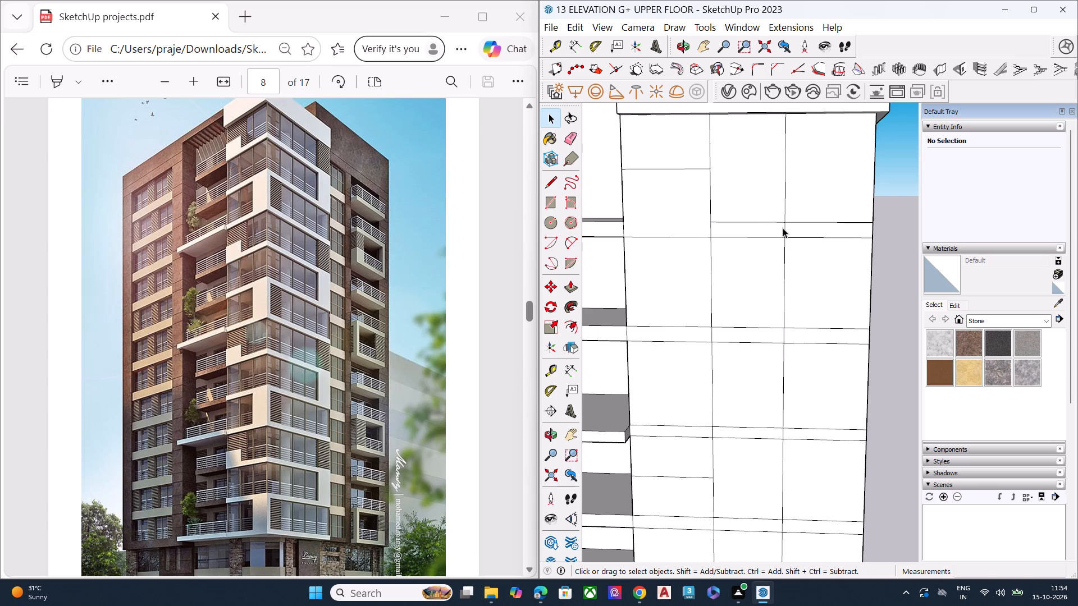
Erase the two short vertical segments crossing the topmost floor band on the front face.
key(e)
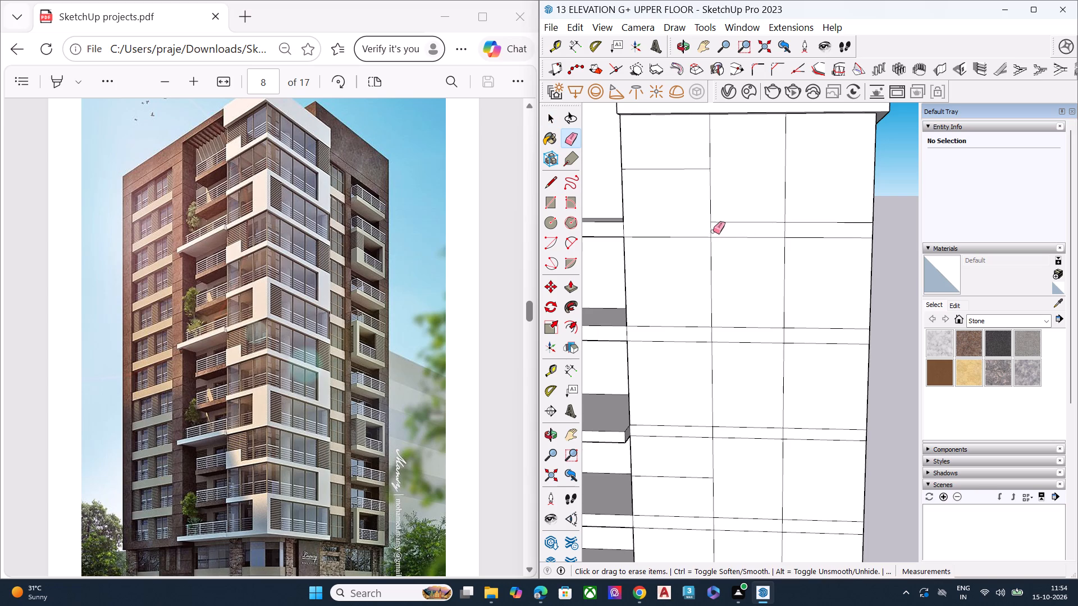
click(712, 229)
click(784, 228)
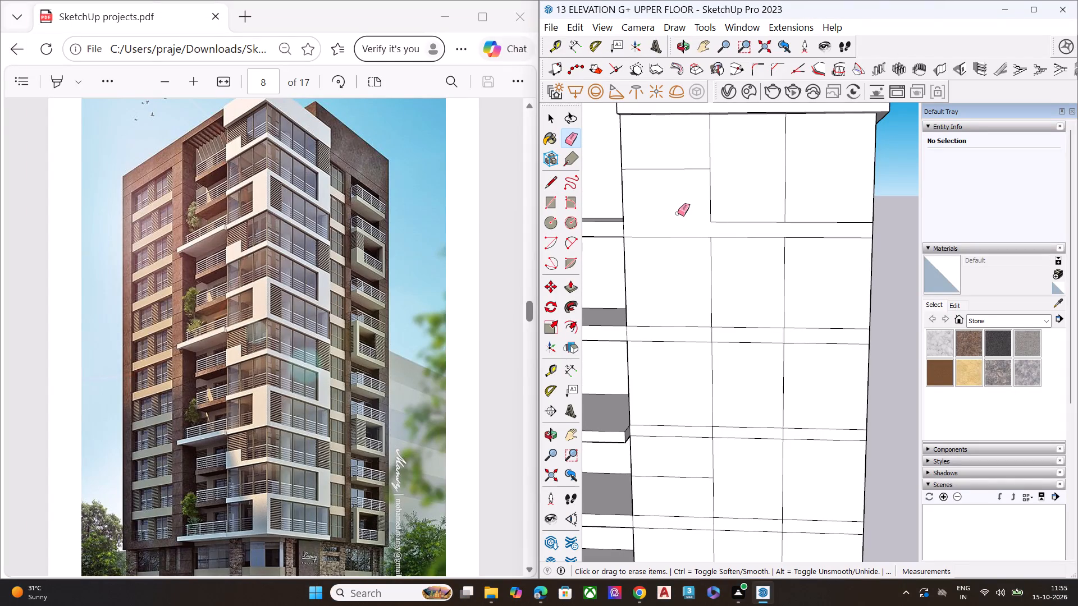
Erase the two remaining vertical divider segments in the front face's top-floor panel, above the stepped outline.
scroll(673, 219, down, 7)
middle_drag(682, 213, 646, 242)
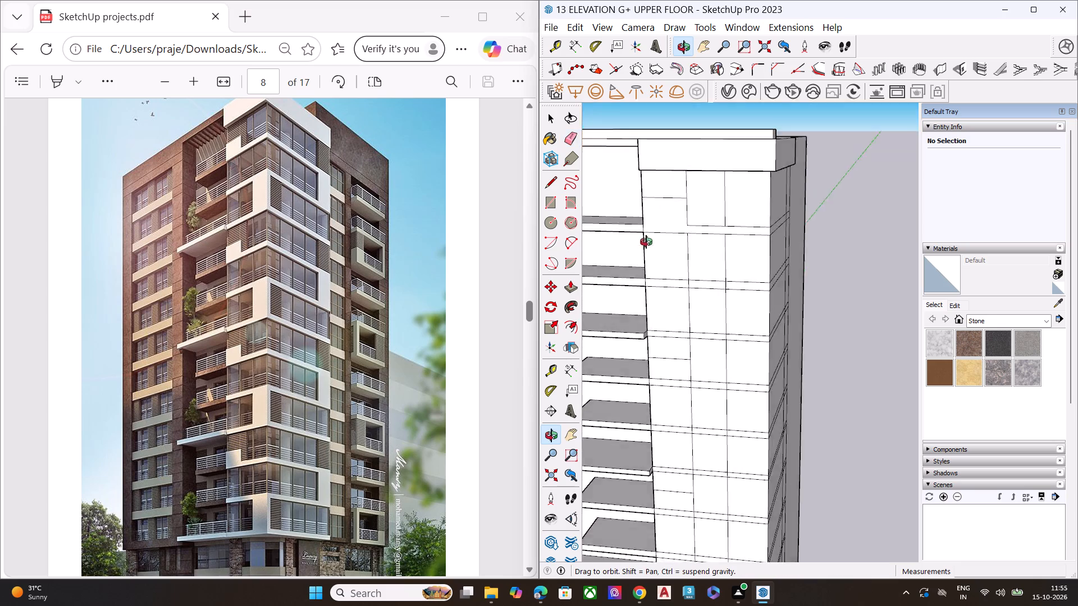
middle_drag(646, 242, 495, 270)
middle_drag(696, 251, 620, 244)
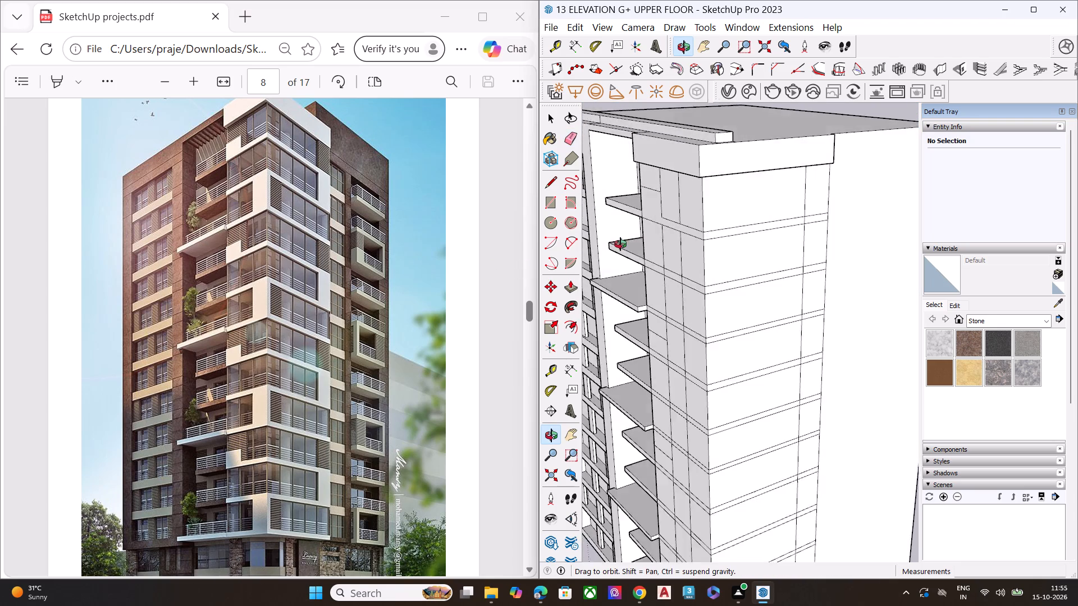
middle_drag(620, 244, 628, 211)
scroll(688, 143, up, 3)
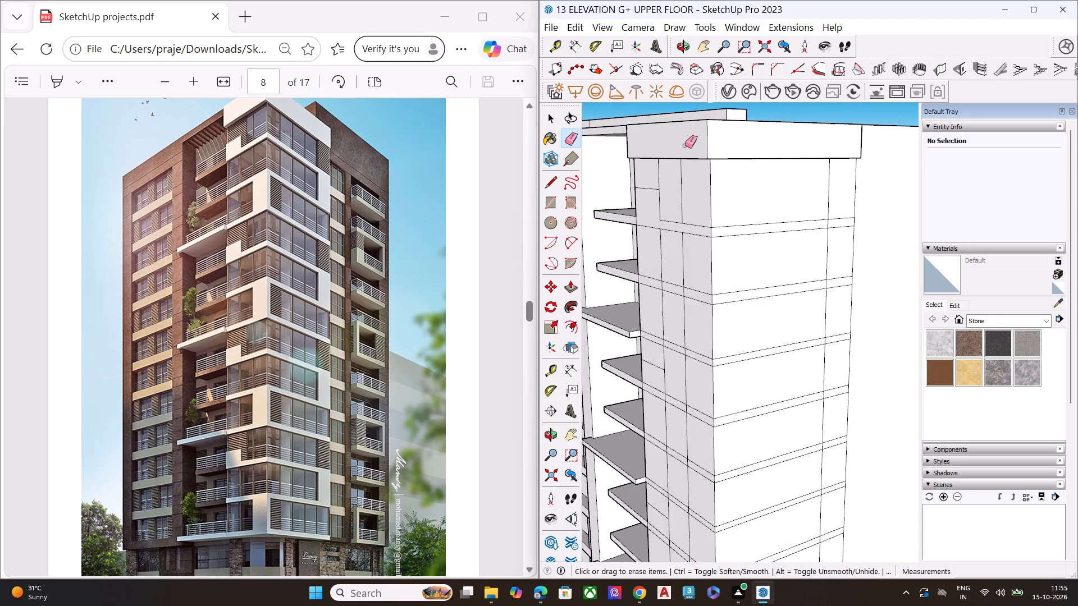
scroll(685, 145, up, 5)
click(641, 182)
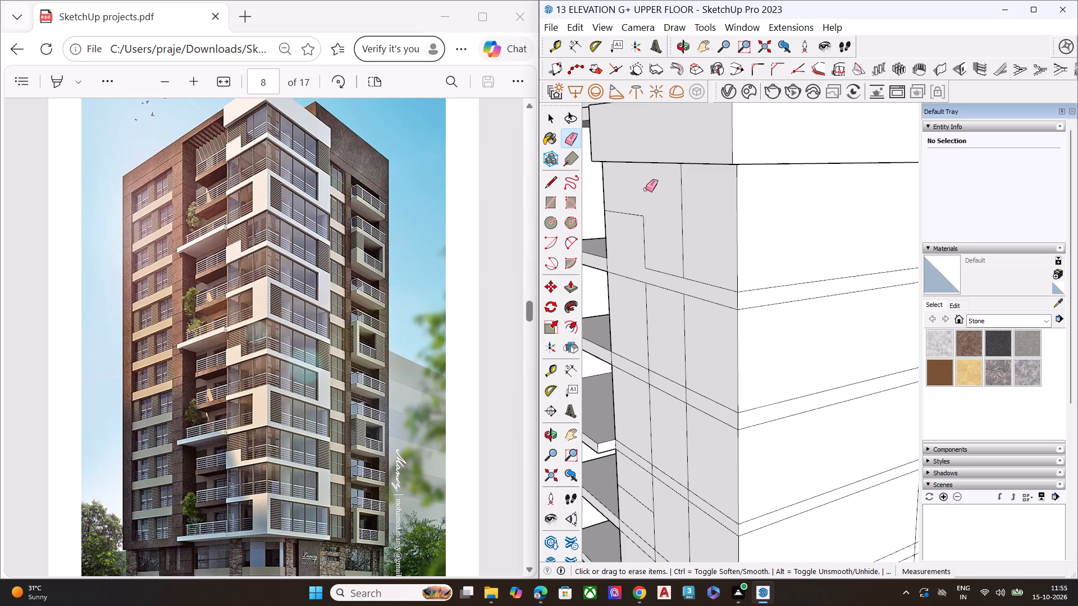
scroll(650, 231, down, 1)
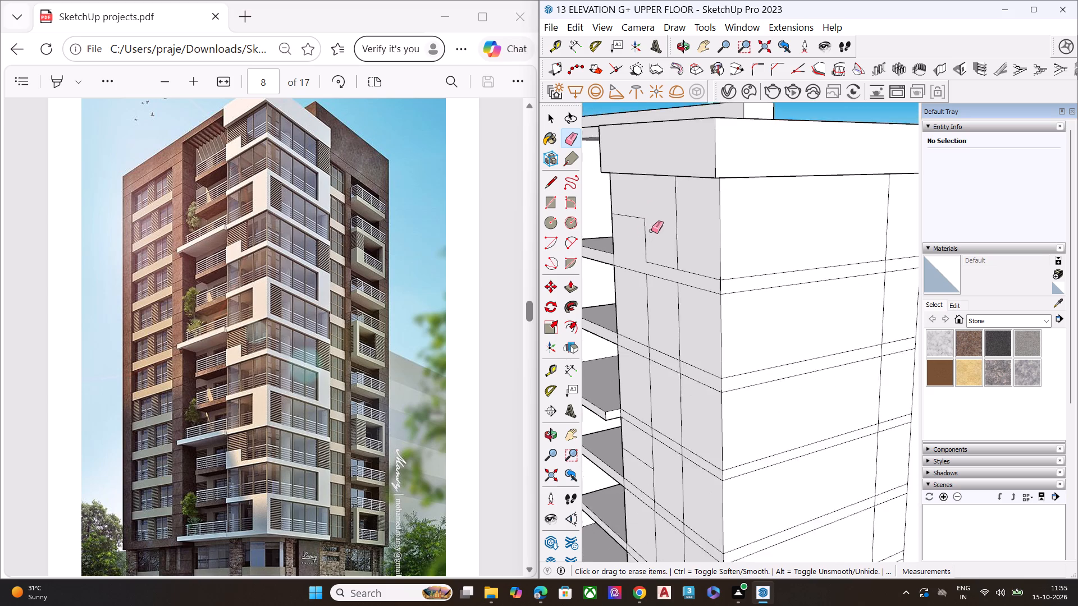
scroll(651, 231, down, 2)
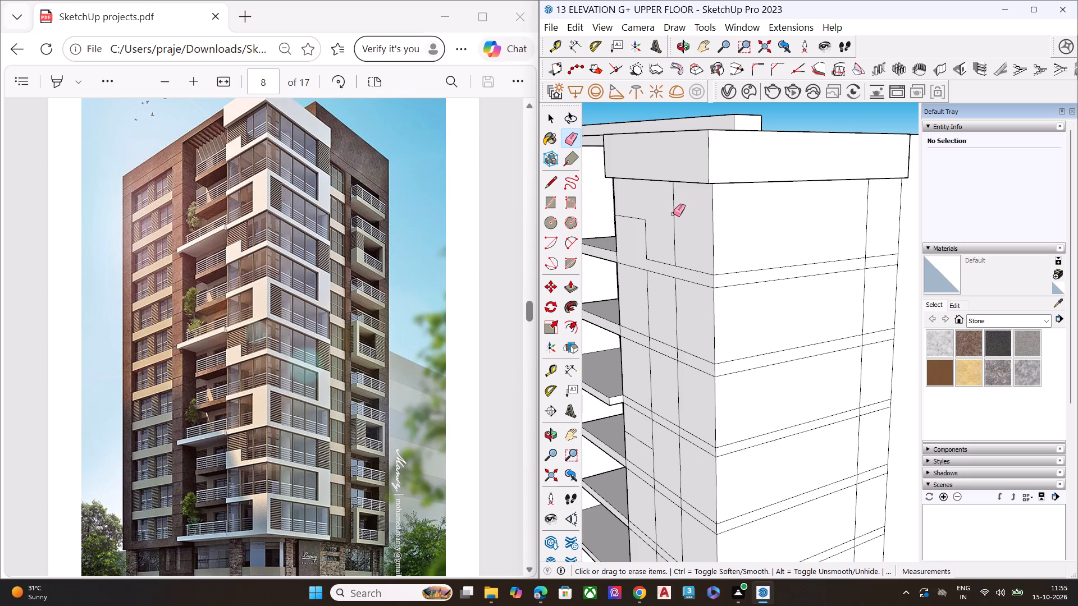
click(675, 212)
Push/Pull the front face's top-floor panel inward by about 286', leaving the stepped parapet outline in place.
key(space)
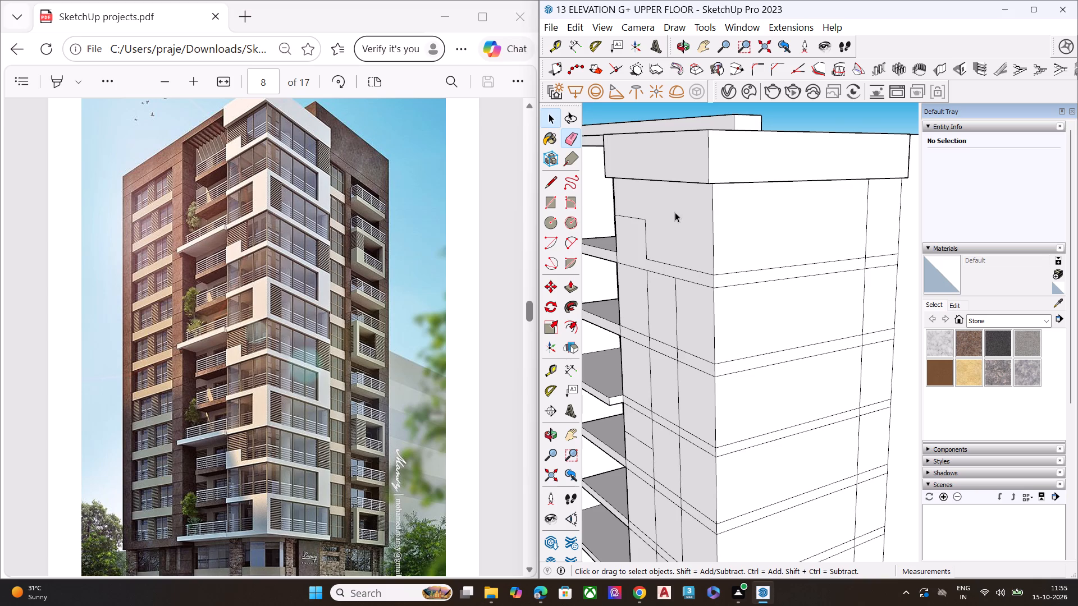
click(675, 212)
key(p)
click(675, 212)
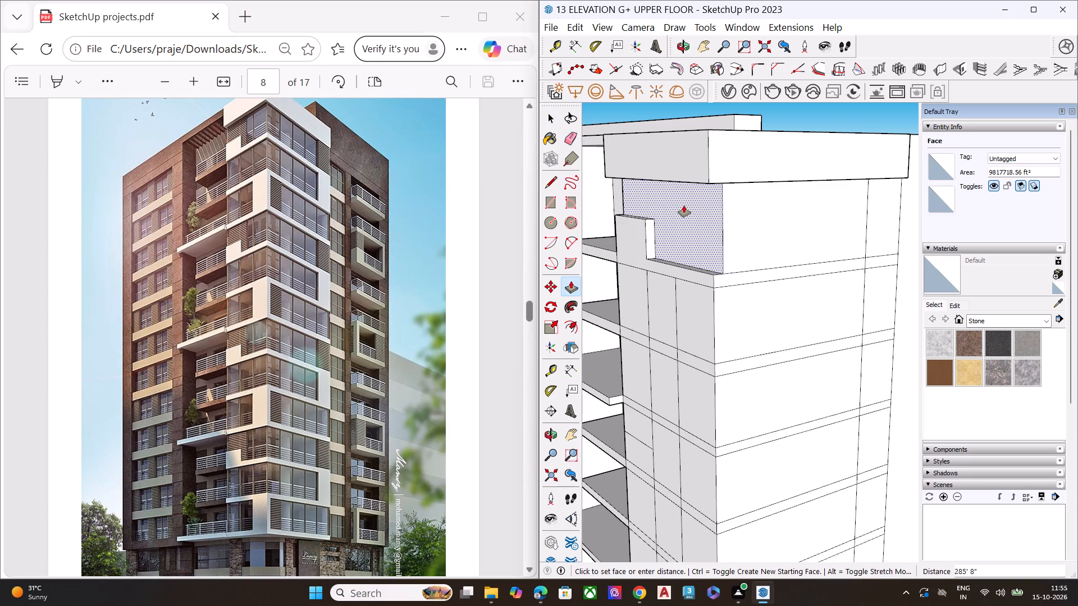
click(681, 206)
key(space)
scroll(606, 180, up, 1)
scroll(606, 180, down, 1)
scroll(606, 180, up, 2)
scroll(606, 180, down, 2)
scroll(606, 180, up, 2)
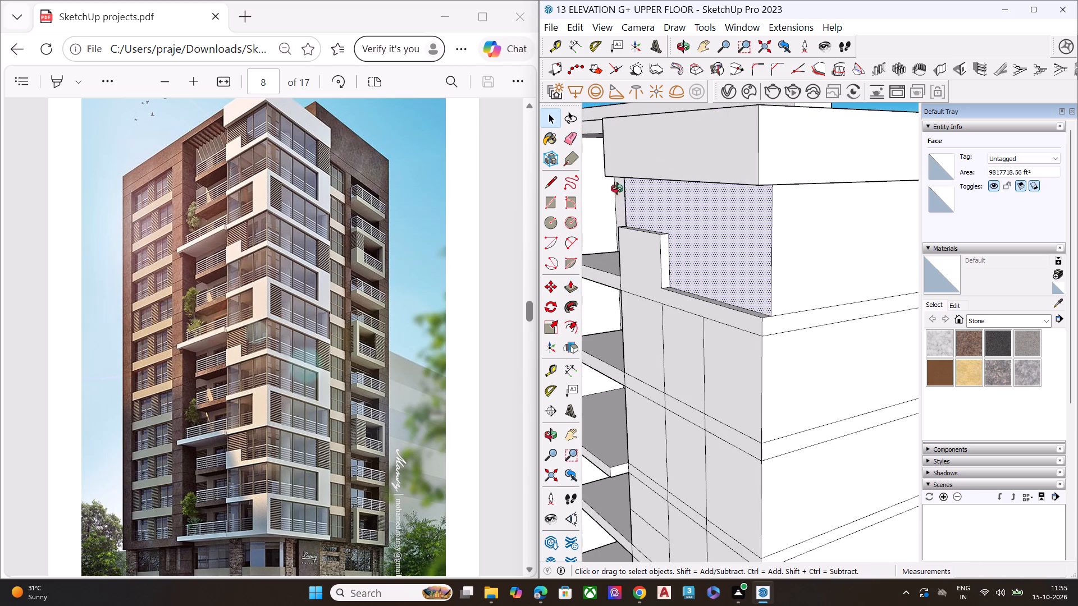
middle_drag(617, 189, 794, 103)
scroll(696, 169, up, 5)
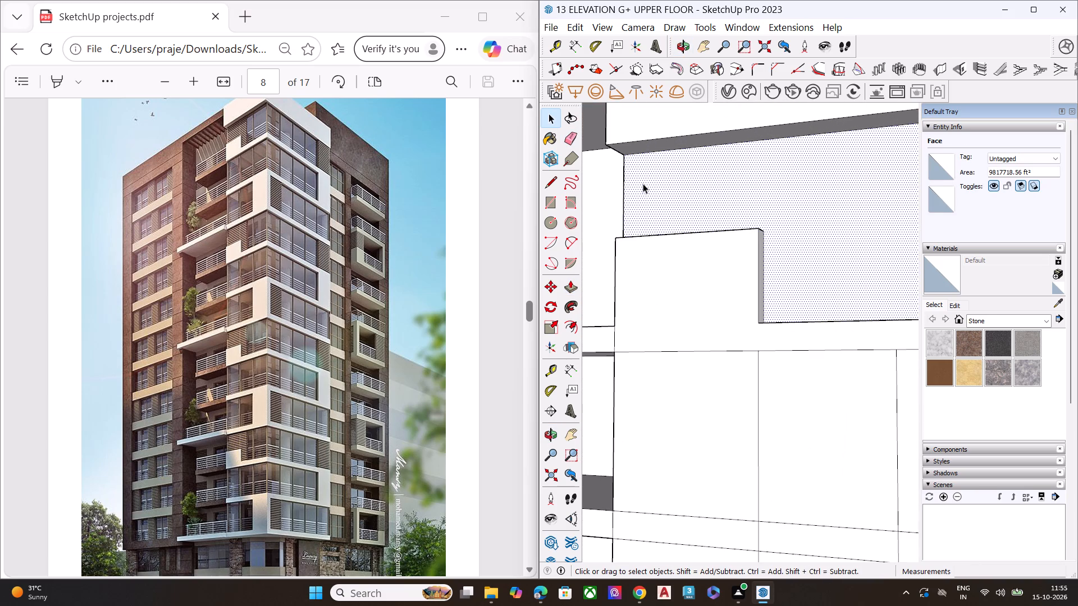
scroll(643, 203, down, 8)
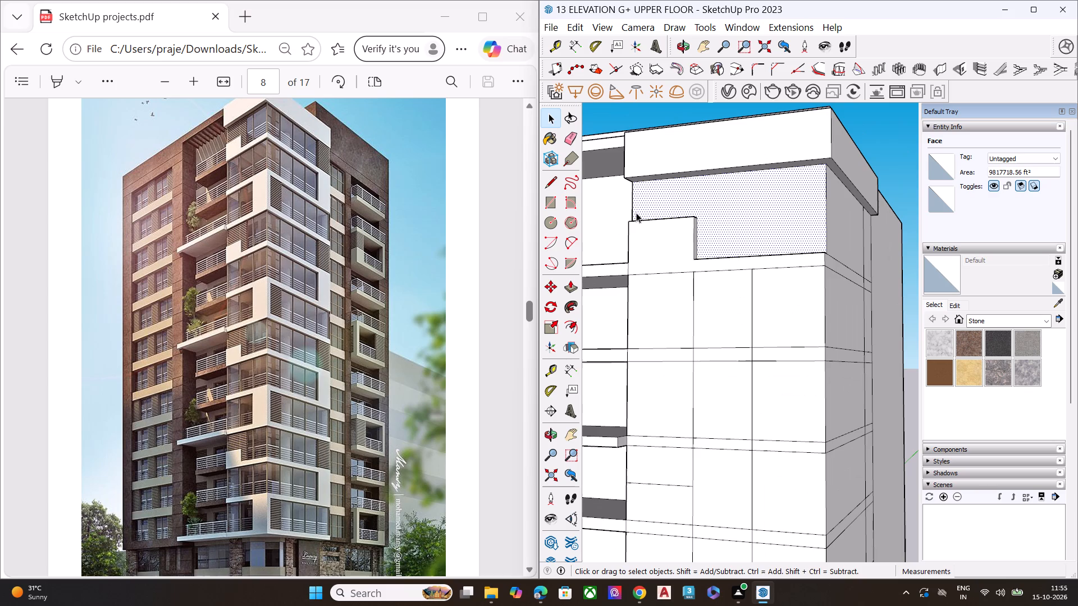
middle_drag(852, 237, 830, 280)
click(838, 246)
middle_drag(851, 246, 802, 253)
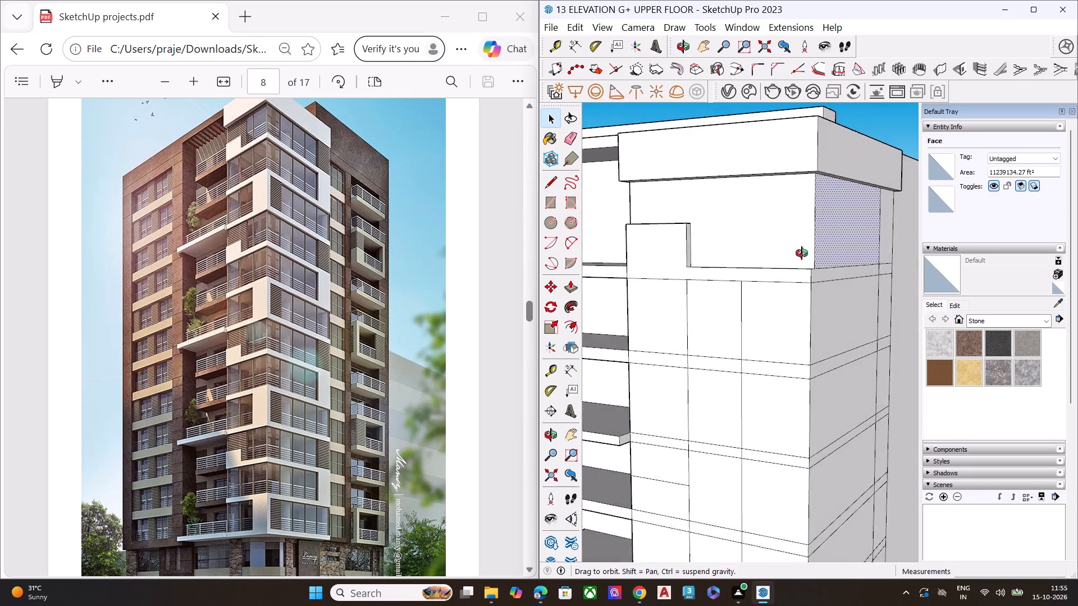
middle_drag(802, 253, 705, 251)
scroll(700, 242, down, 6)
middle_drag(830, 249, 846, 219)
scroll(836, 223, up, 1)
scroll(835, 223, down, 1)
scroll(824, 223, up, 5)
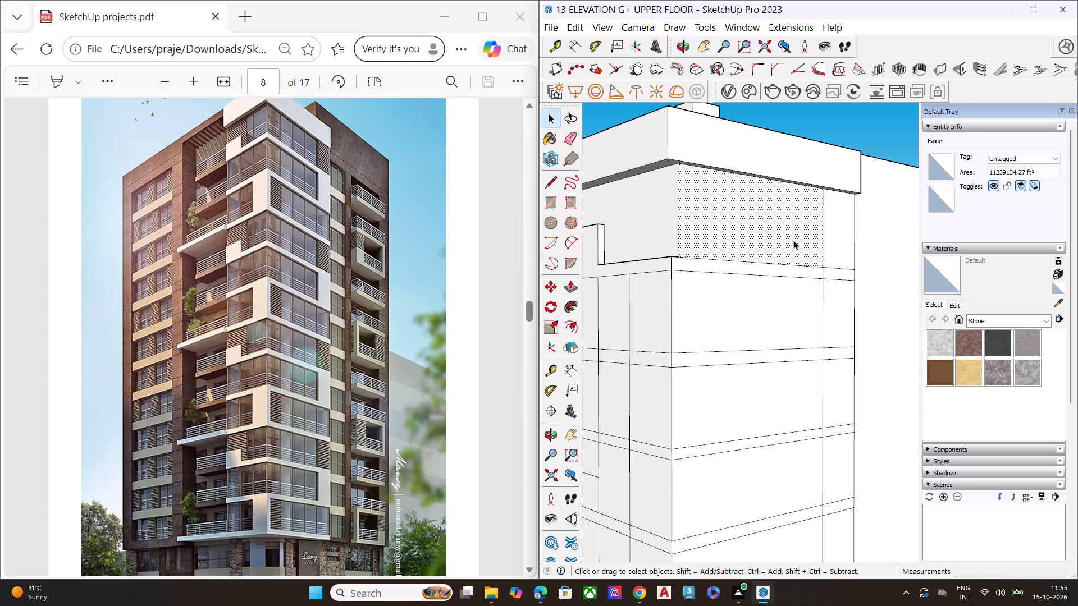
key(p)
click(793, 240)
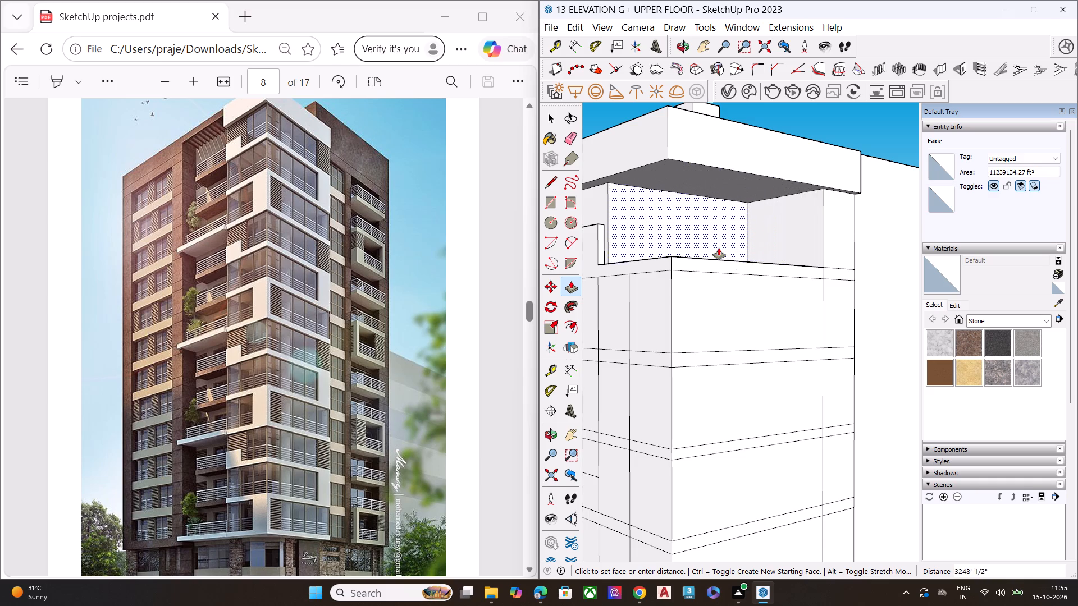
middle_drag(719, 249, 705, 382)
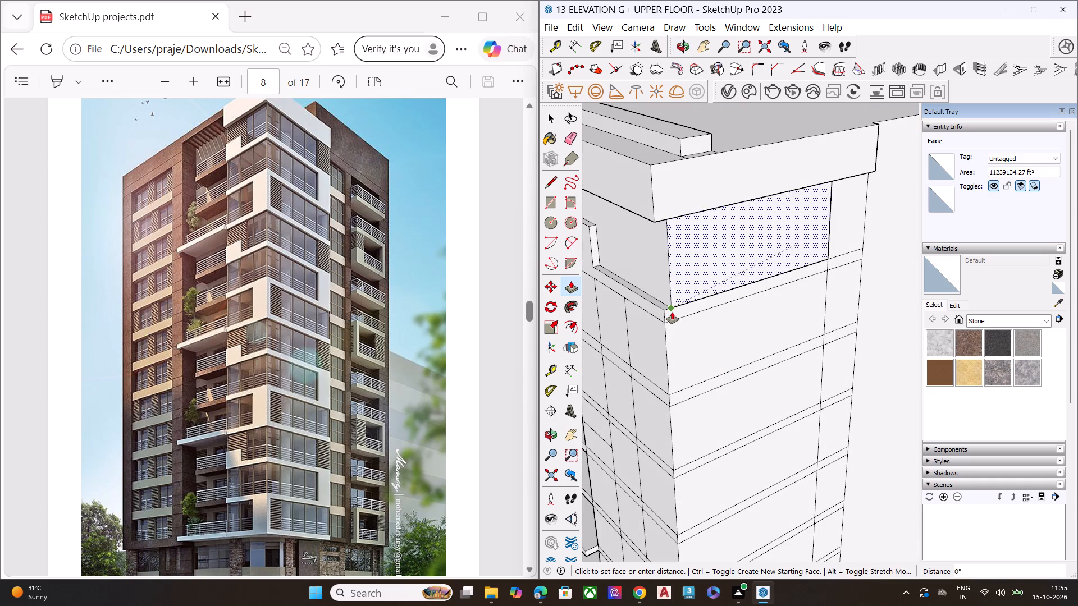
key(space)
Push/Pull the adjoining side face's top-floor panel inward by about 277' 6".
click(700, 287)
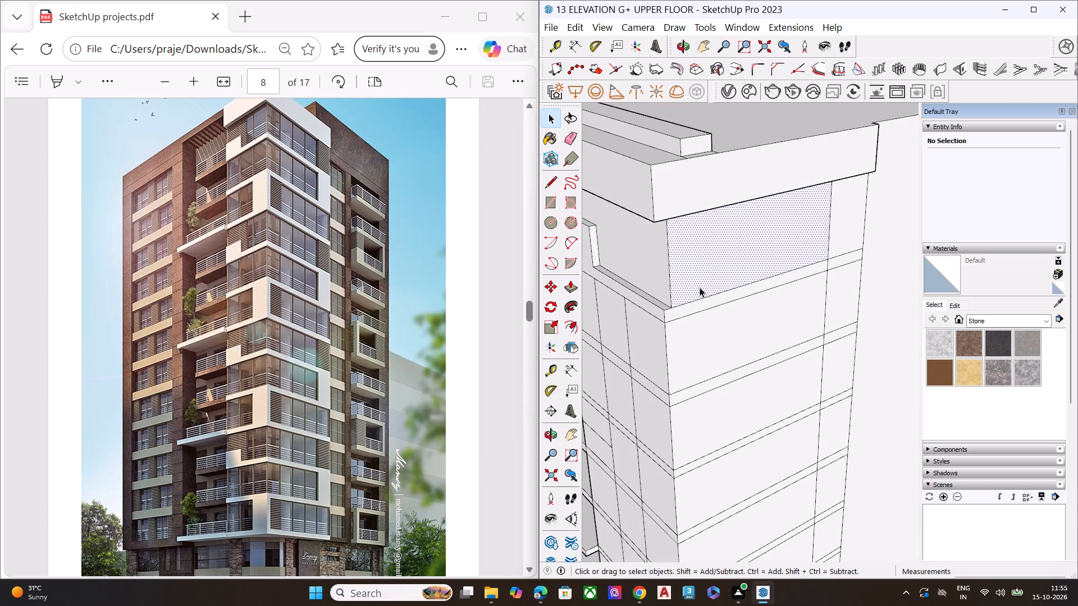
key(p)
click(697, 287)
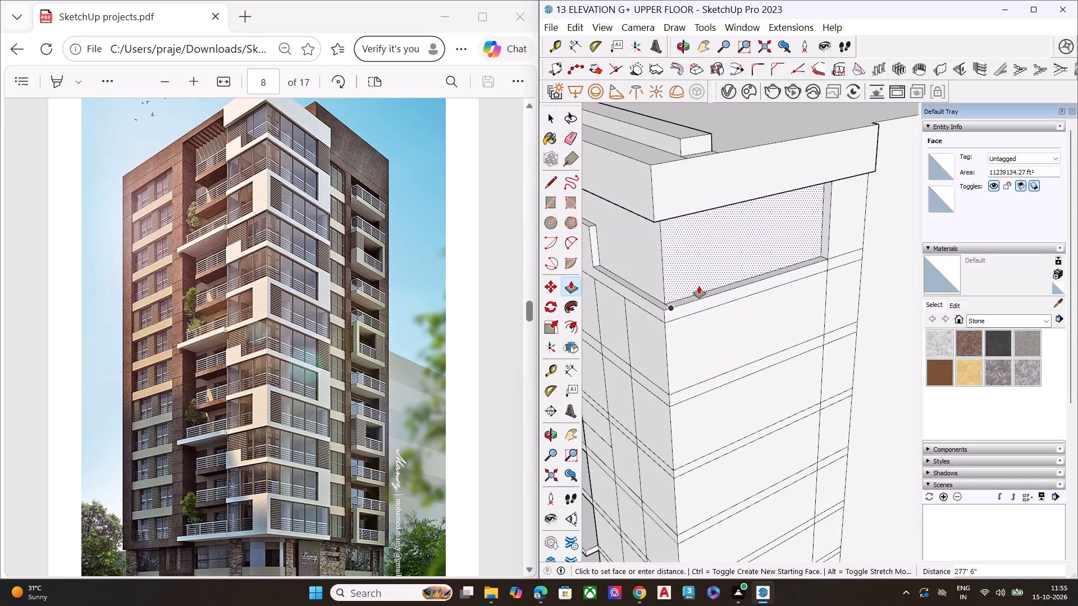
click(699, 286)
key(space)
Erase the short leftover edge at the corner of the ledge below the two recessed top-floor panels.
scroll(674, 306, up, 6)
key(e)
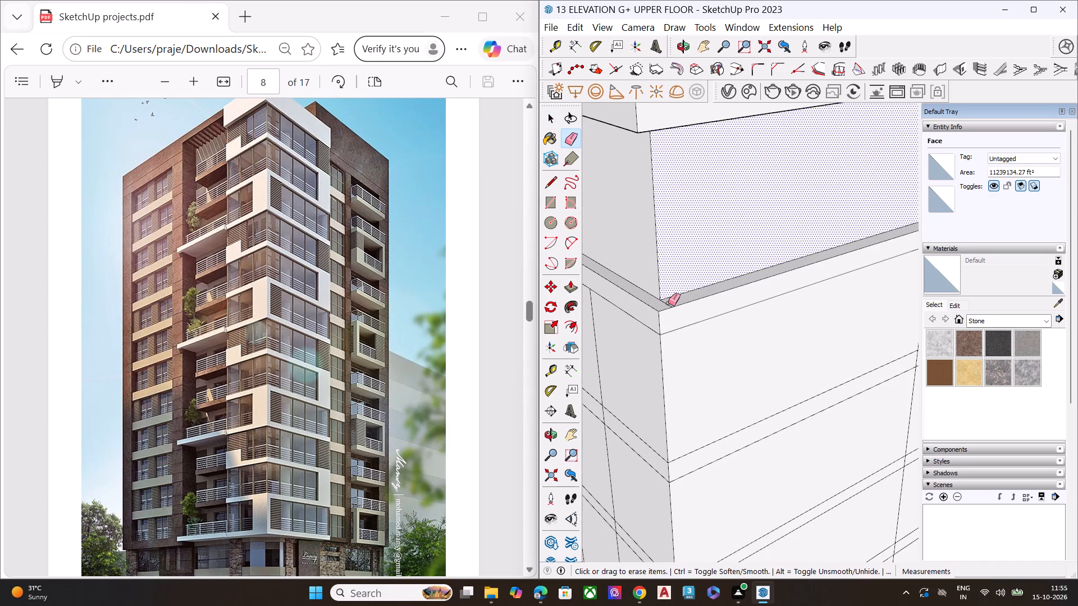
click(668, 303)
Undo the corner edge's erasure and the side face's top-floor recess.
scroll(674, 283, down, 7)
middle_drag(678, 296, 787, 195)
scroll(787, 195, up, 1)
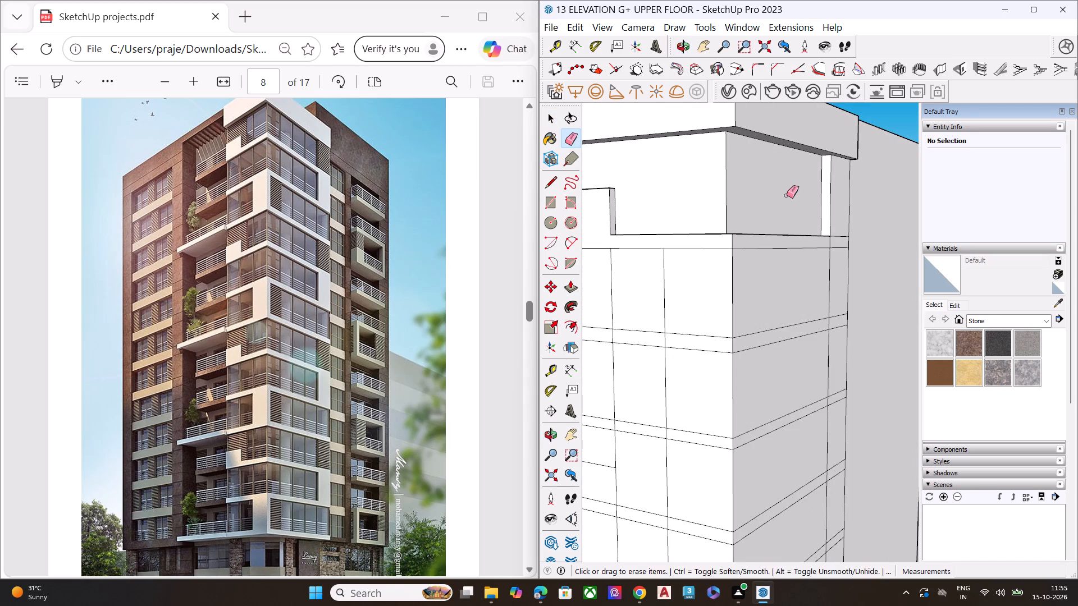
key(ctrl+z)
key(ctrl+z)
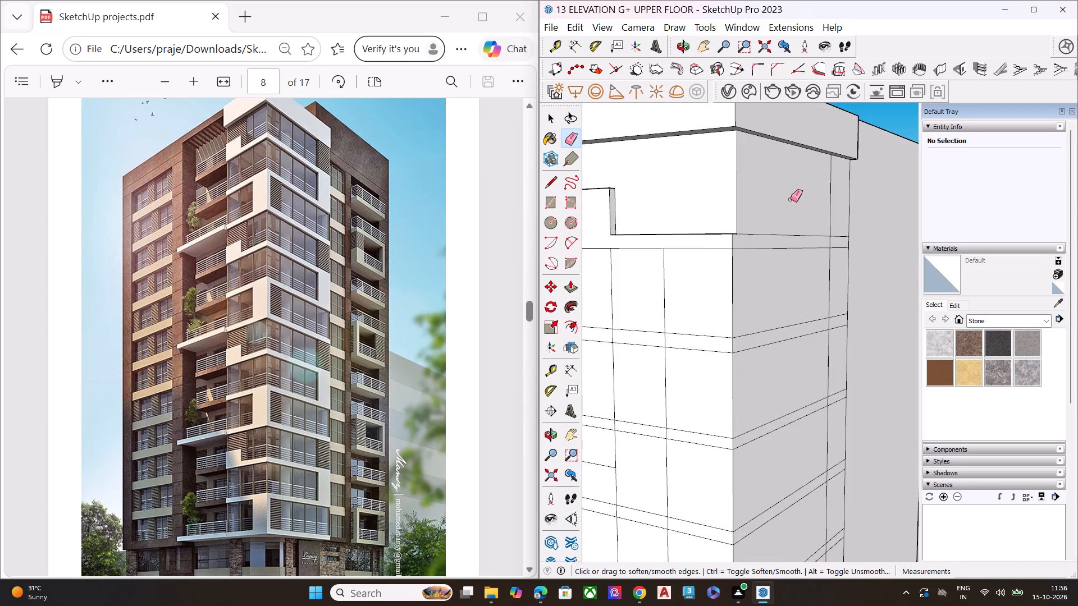
Undo the inward push of the front face's top-floor panel above the stepped outline.
key(space)
scroll(715, 221, down, 5)
middle_drag(789, 256, 714, 233)
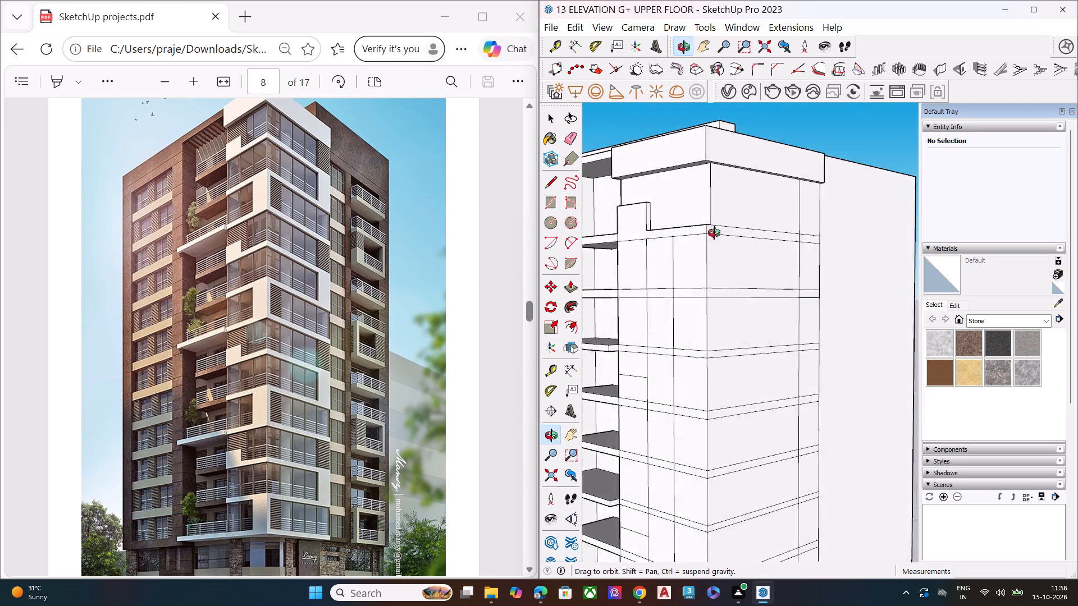
middle_drag(714, 233, 687, 229)
key(l)
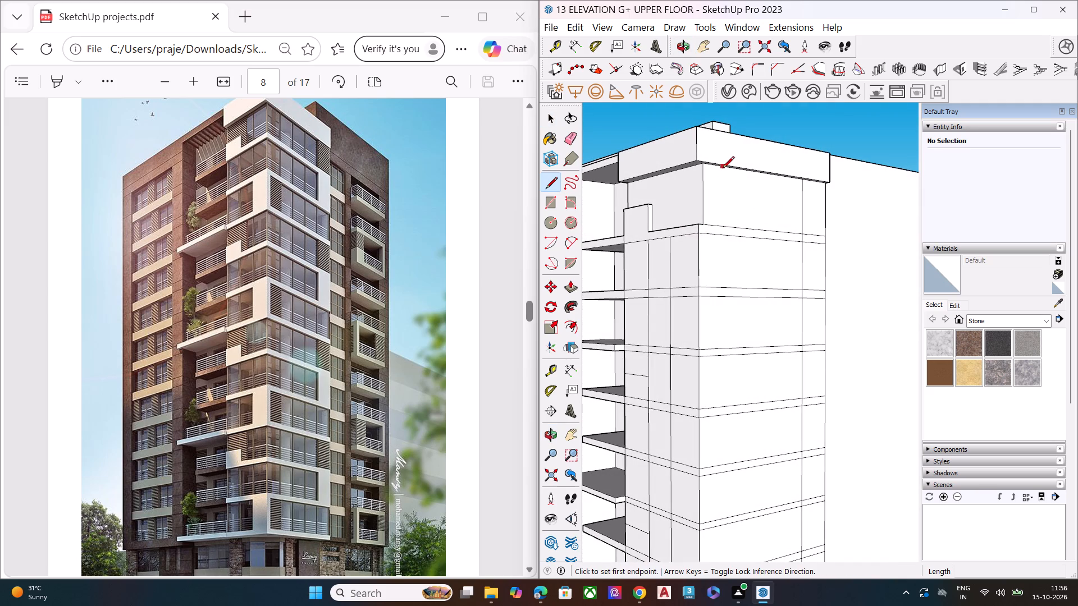
middle_drag(723, 169, 586, 89)
scroll(679, 151, up, 2)
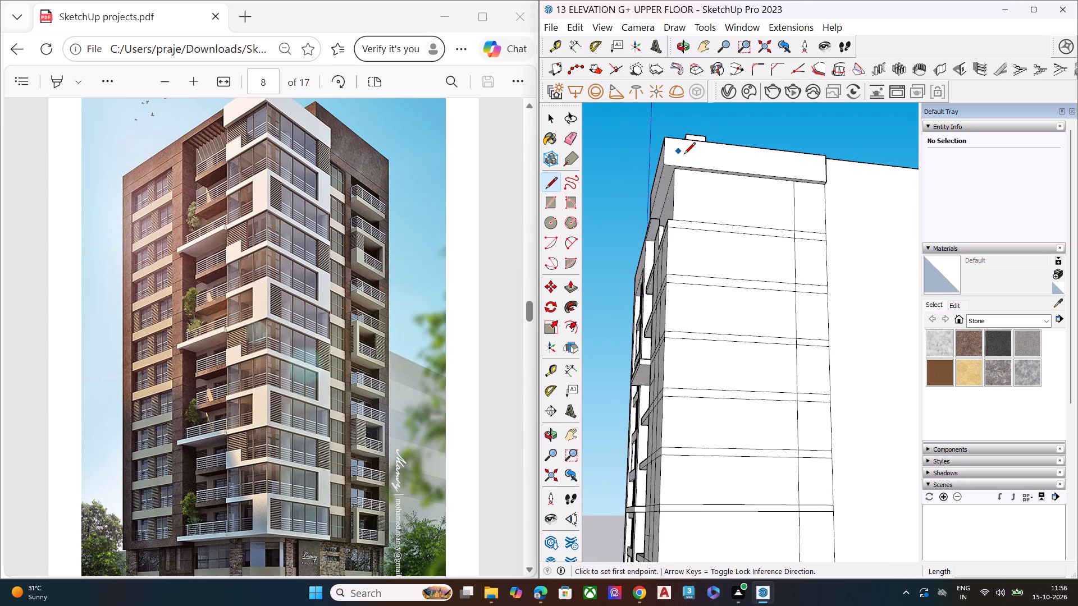
scroll(684, 155, up, 5)
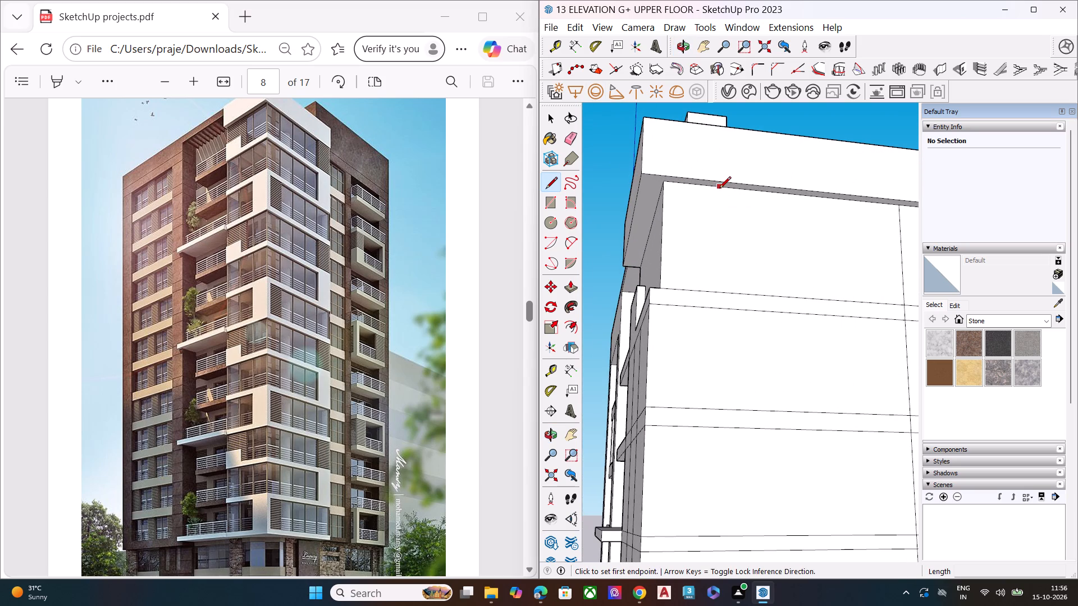
key(ctrl+z)
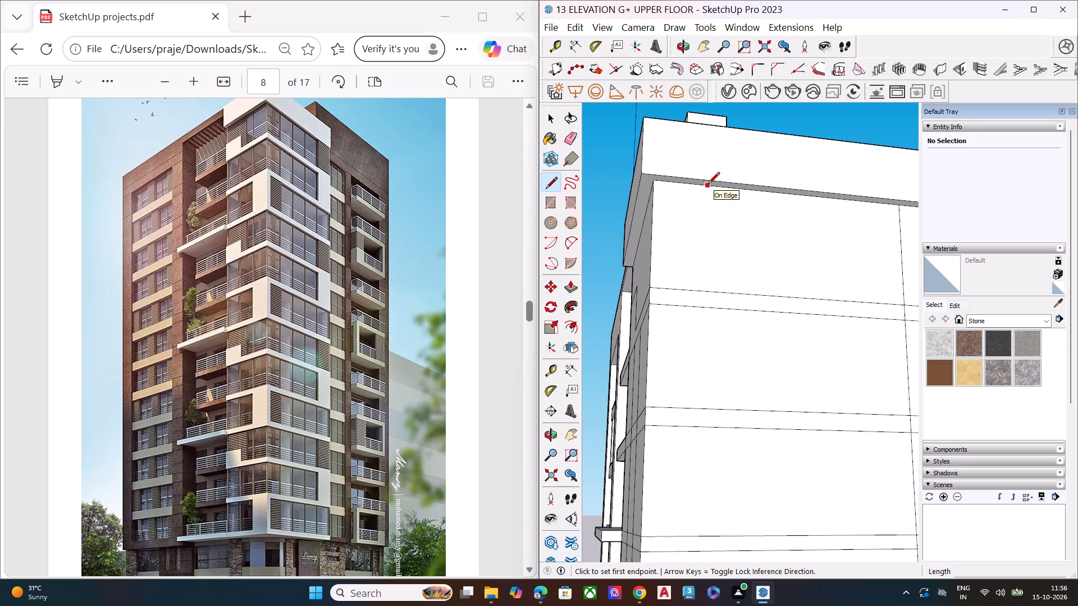
key(space)
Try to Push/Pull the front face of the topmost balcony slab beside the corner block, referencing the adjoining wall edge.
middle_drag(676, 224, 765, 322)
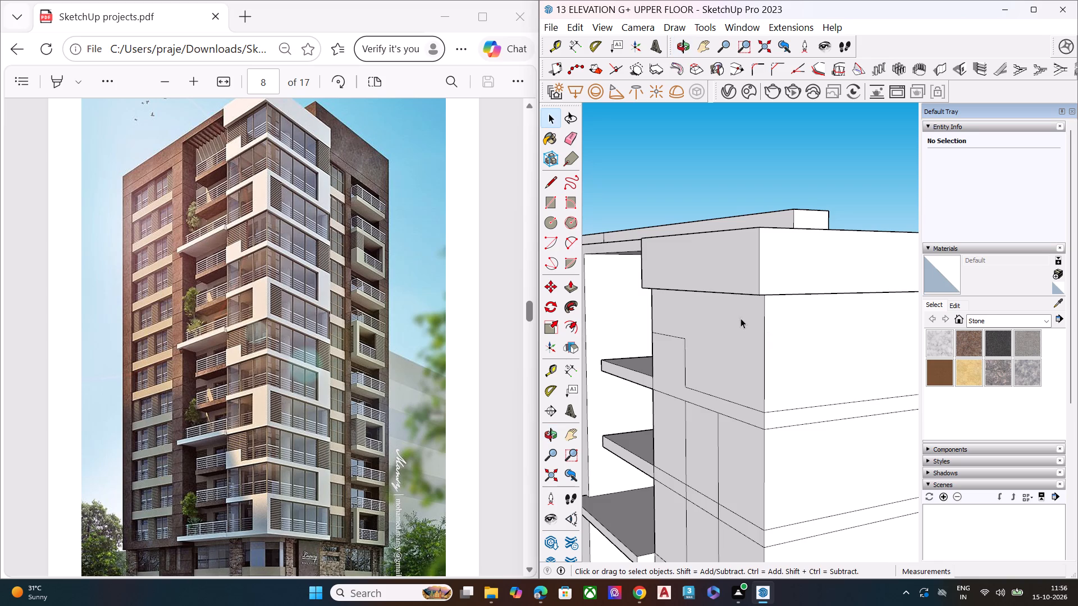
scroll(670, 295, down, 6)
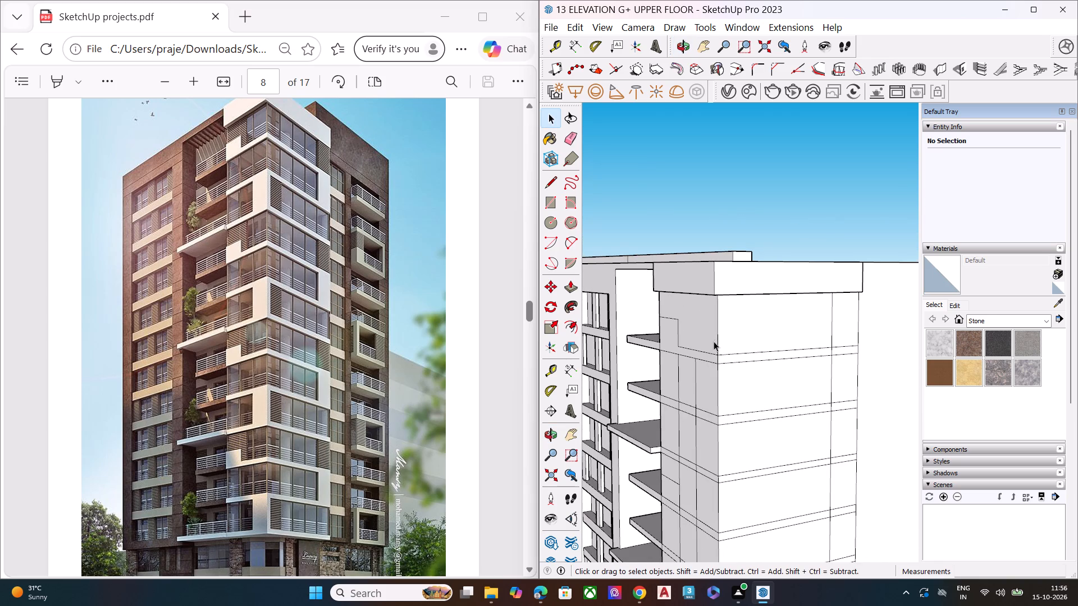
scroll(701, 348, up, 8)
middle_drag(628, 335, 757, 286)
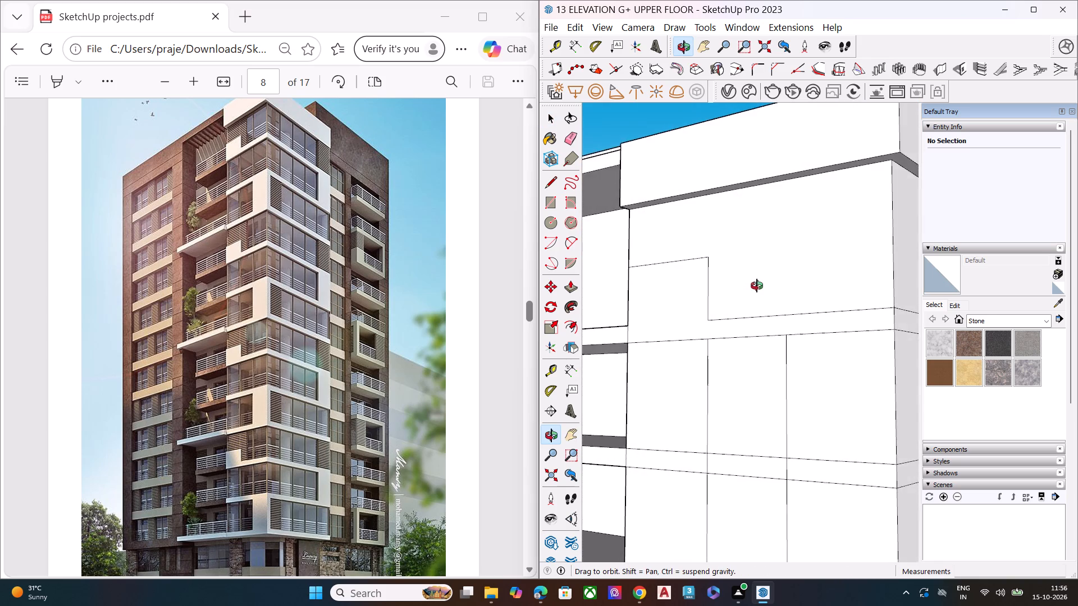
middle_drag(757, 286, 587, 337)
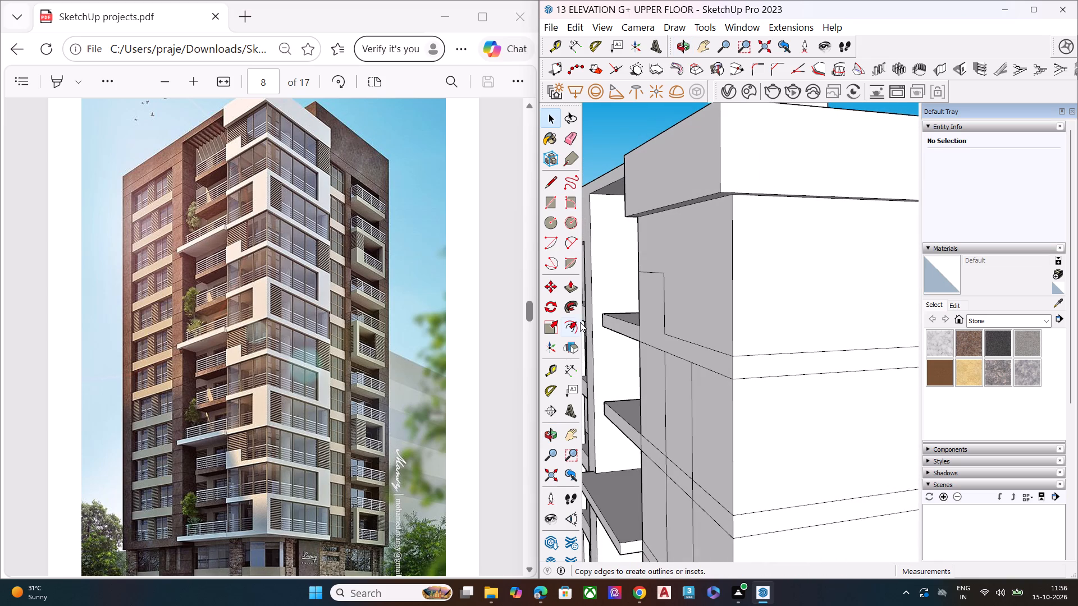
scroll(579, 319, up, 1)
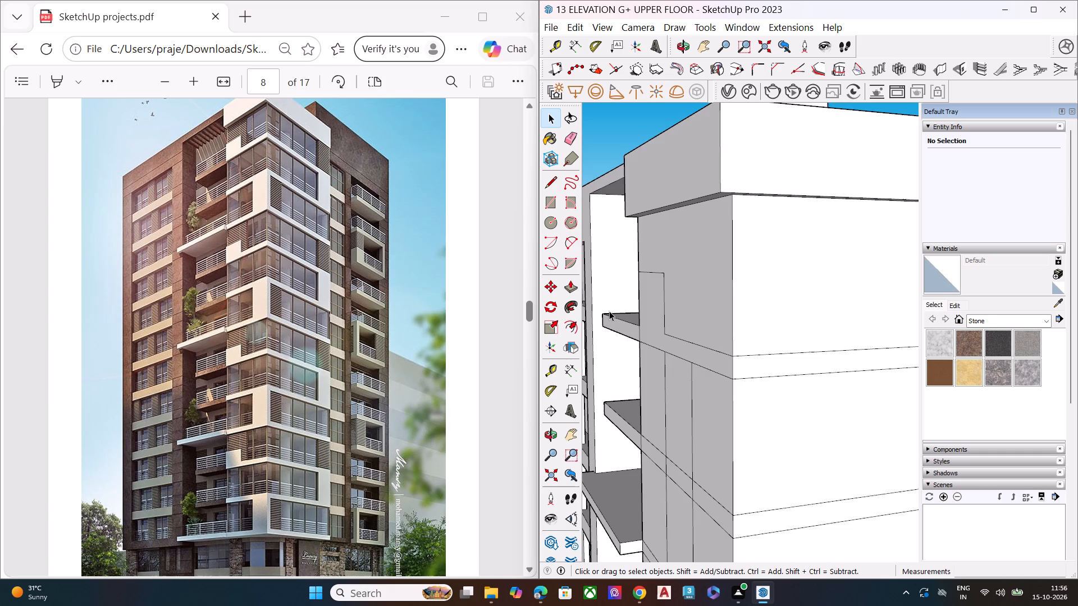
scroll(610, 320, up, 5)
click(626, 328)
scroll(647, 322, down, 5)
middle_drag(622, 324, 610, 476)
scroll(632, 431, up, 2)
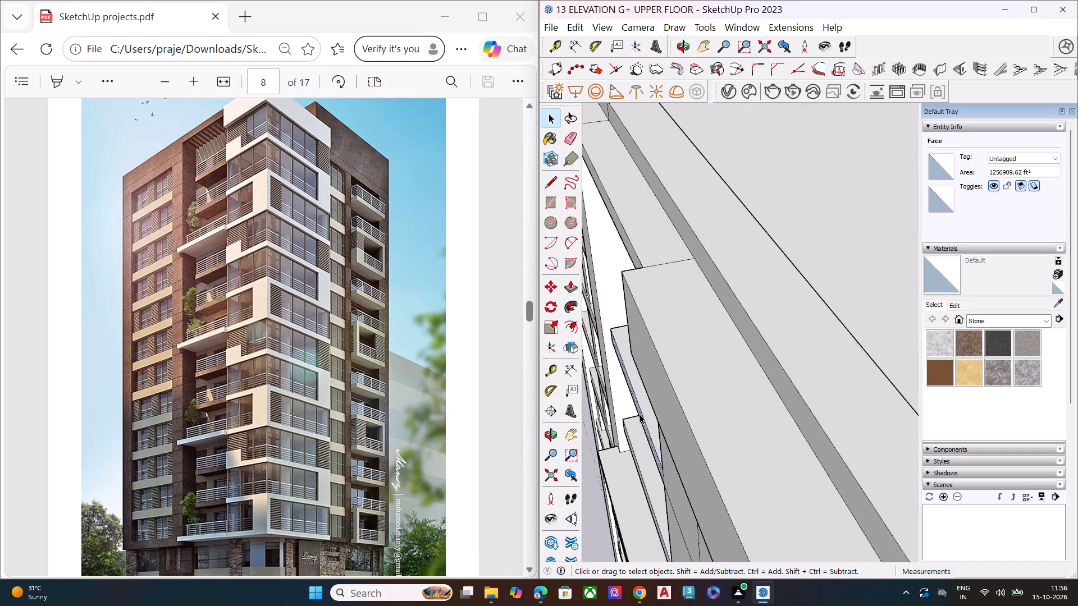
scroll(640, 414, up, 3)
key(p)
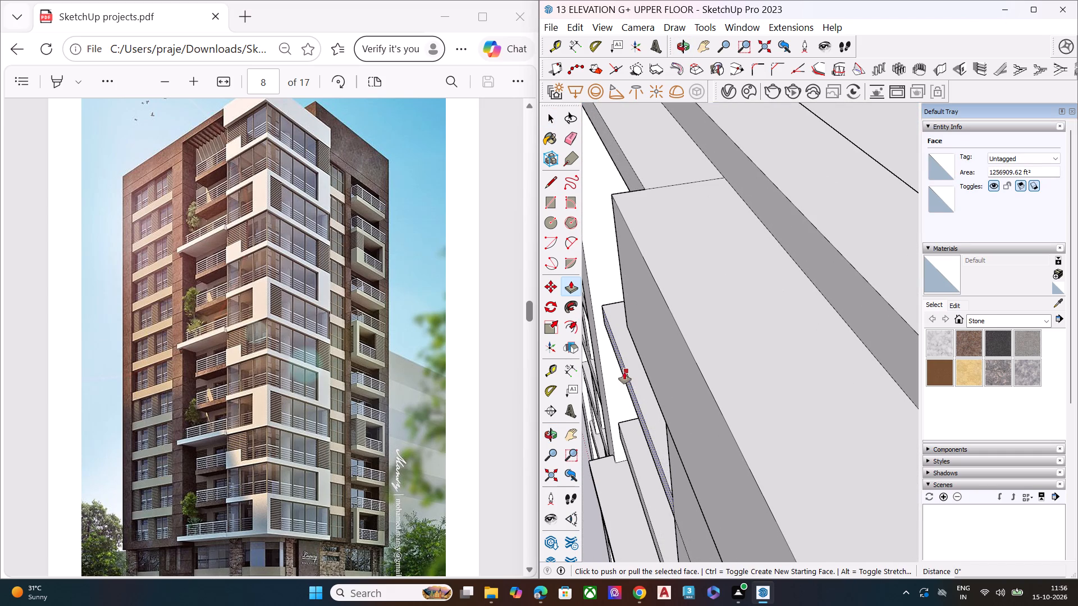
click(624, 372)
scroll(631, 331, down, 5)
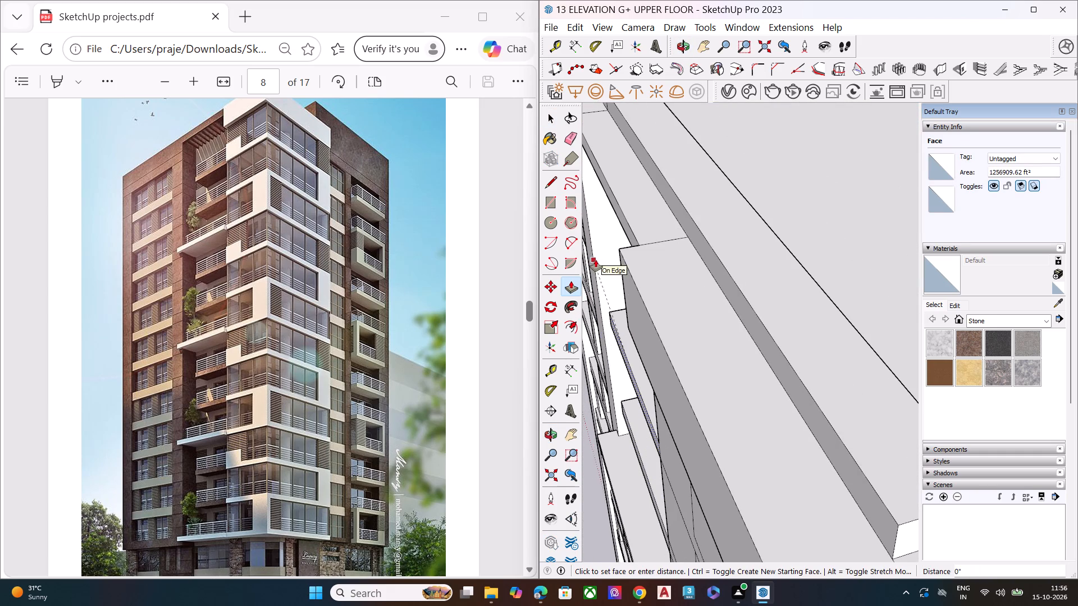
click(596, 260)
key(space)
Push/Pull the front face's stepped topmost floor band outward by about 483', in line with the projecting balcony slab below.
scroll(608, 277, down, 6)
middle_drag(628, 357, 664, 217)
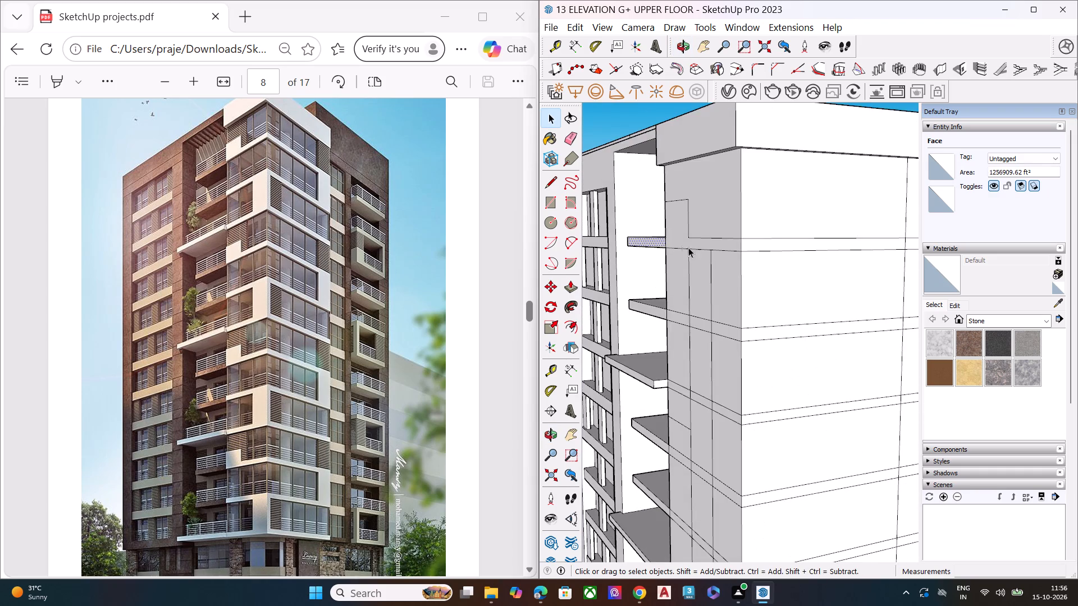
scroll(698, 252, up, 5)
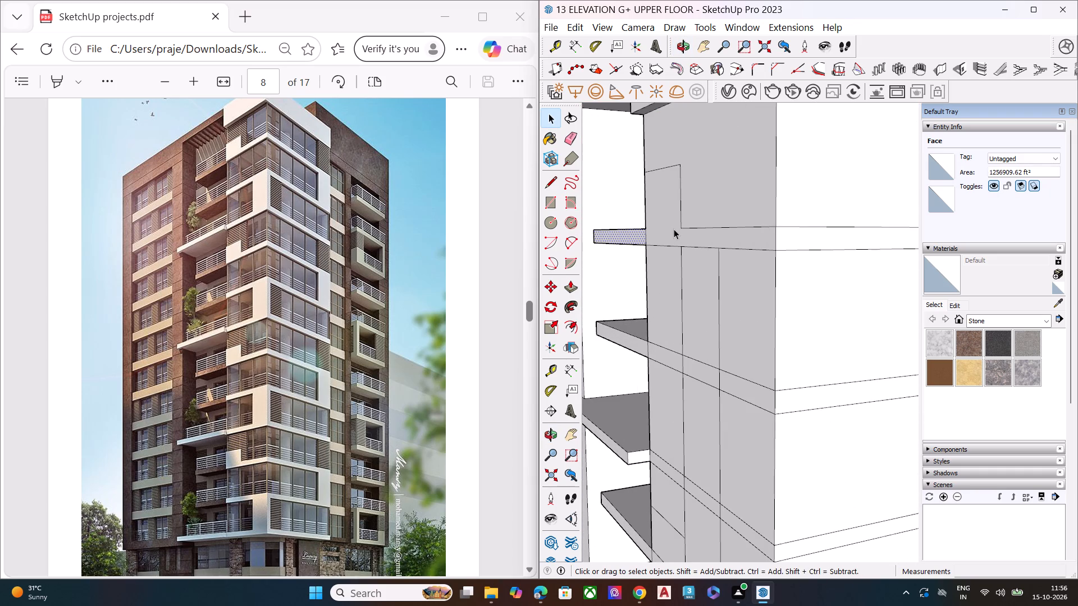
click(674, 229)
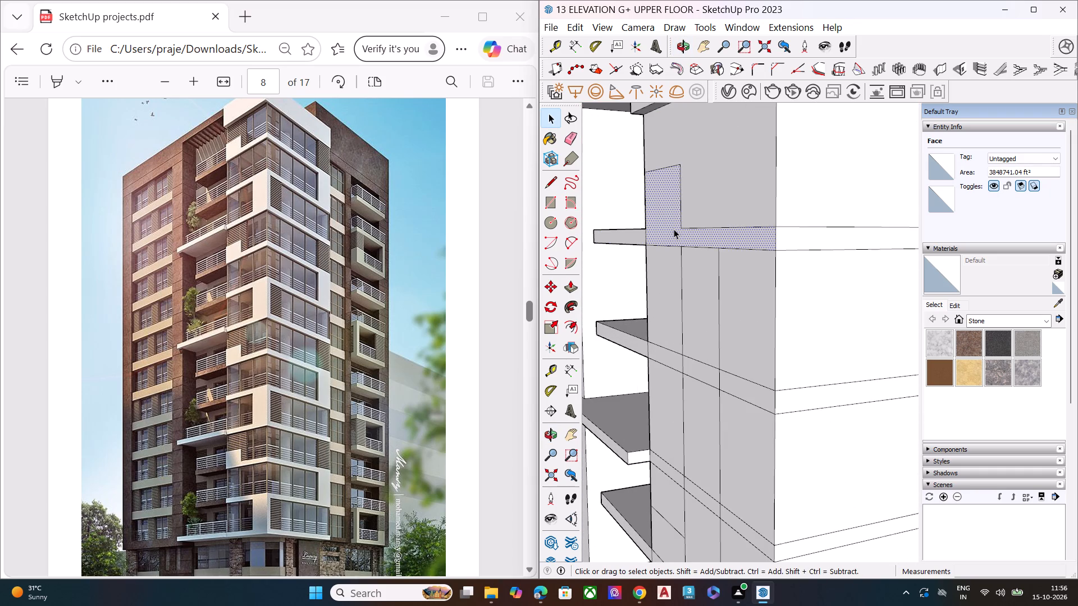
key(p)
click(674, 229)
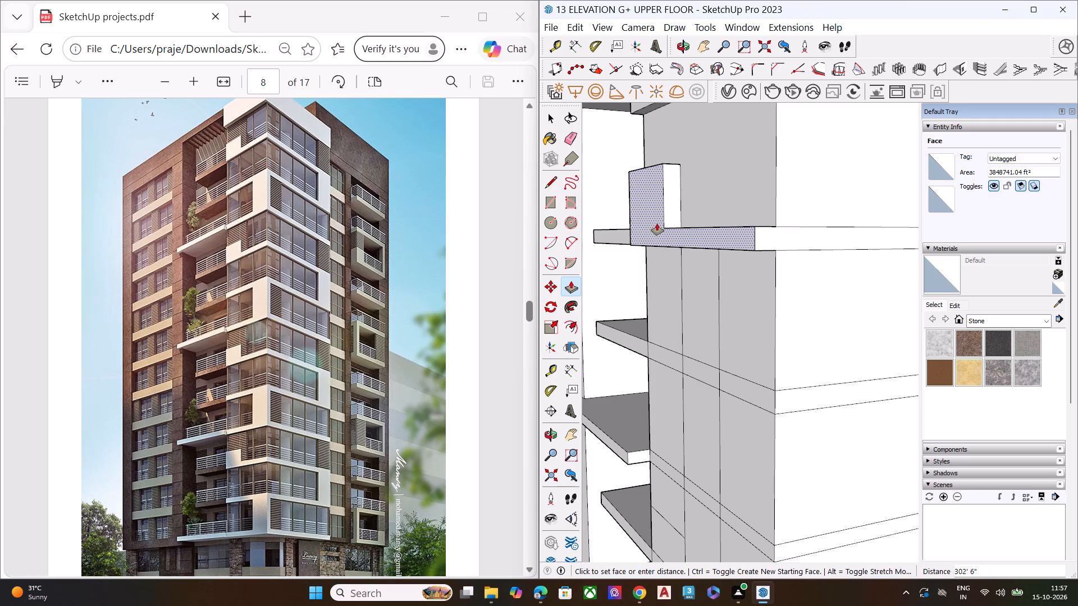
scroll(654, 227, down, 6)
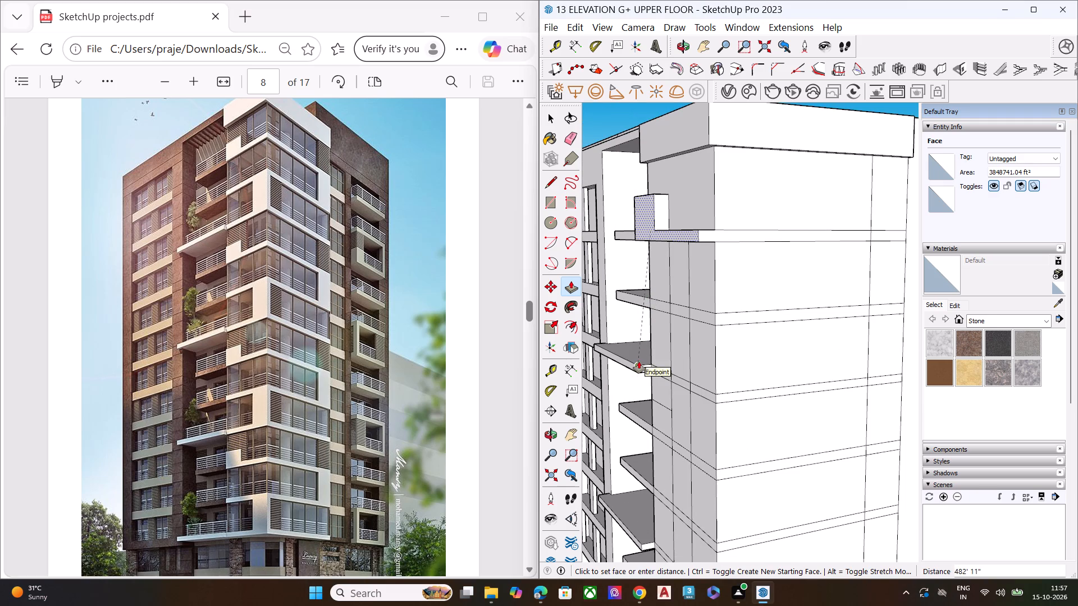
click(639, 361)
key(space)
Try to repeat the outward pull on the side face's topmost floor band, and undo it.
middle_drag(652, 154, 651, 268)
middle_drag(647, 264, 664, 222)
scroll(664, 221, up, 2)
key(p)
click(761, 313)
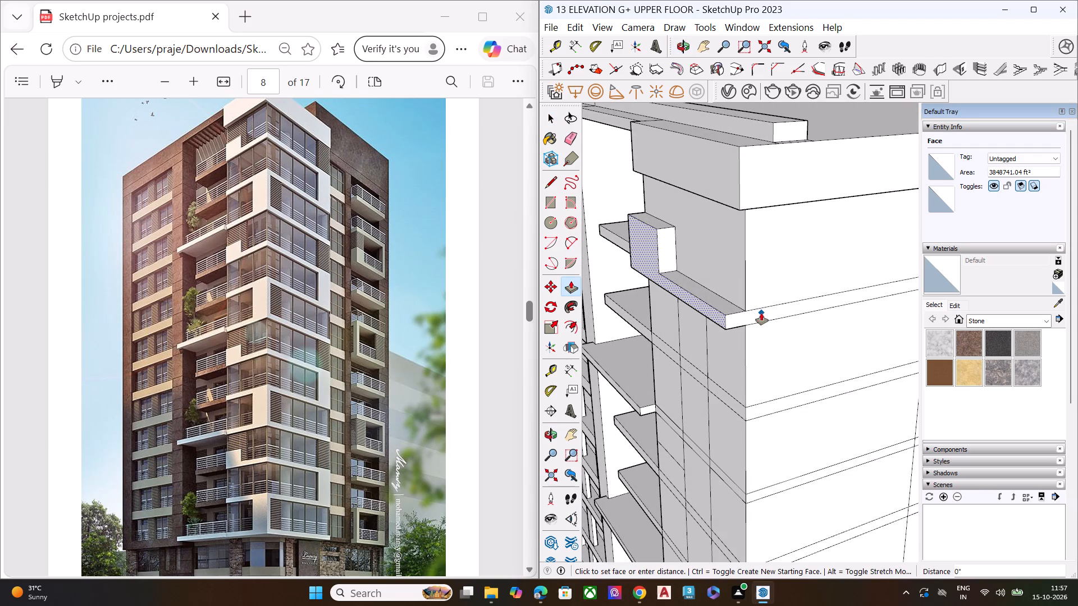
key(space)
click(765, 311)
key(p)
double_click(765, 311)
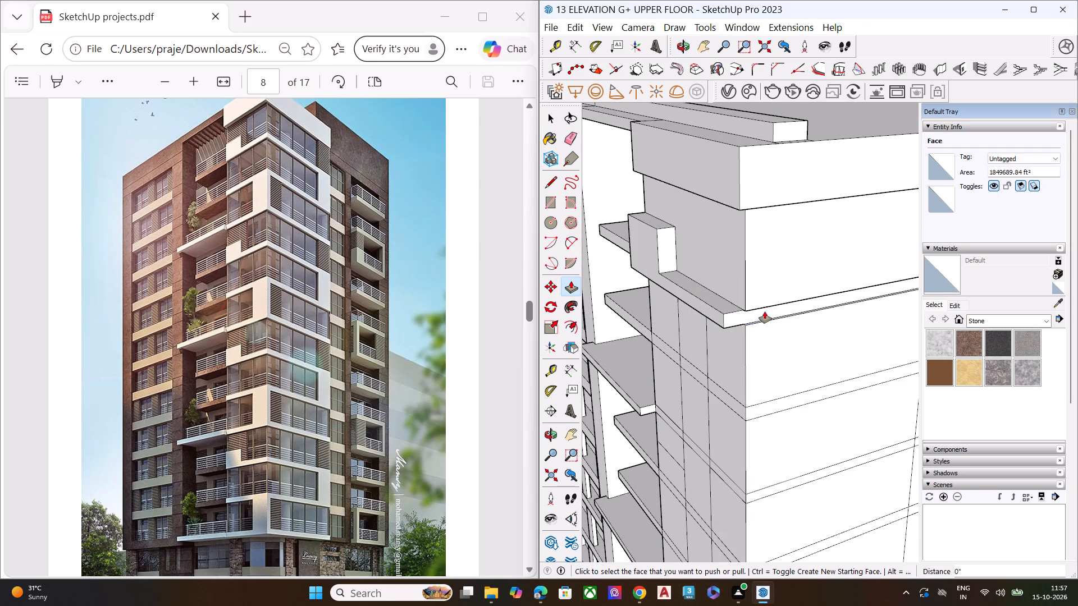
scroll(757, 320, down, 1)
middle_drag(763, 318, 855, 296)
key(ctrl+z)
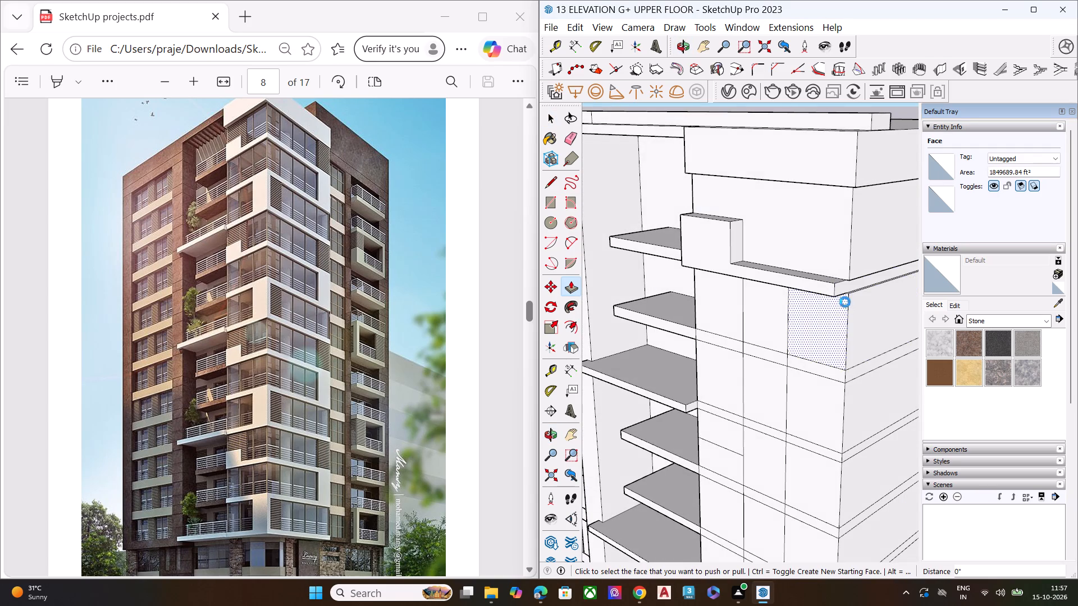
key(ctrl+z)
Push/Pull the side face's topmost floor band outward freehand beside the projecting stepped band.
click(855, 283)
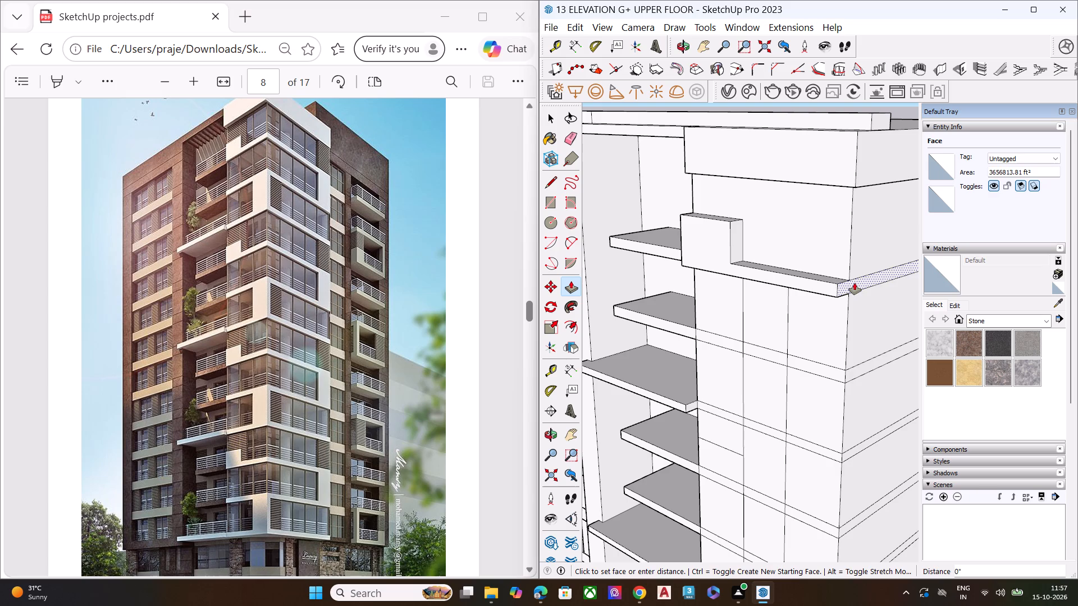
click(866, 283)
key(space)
Examine how the pulled-out side band ends at the side face's vertical divider line.
scroll(788, 269, down, 7)
middle_drag(810, 307, 819, 286)
scroll(880, 244, up, 8)
middle_drag(863, 265, 713, 274)
middle_drag(819, 285, 657, 269)
scroll(797, 305, up, 1)
scroll(798, 305, down, 1)
scroll(798, 305, up, 1)
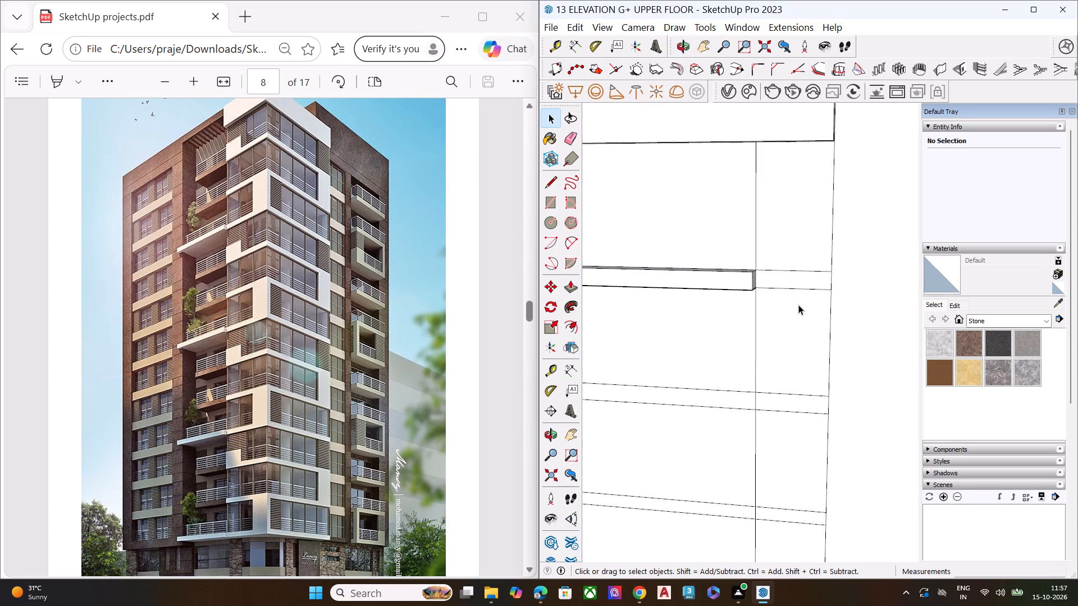
scroll(798, 305, up, 1)
scroll(806, 299, down, 2)
scroll(807, 300, up, 3)
scroll(810, 300, down, 13)
scroll(817, 282, up, 1)
scroll(819, 282, down, 3)
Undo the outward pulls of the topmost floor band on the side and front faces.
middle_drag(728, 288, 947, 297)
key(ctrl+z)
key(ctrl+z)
Erase the two short vertical segments crossing the second floor band from the top on the front face.
scroll(737, 287, down, 4)
scroll(736, 287, up, 1)
scroll(736, 287, down, 3)
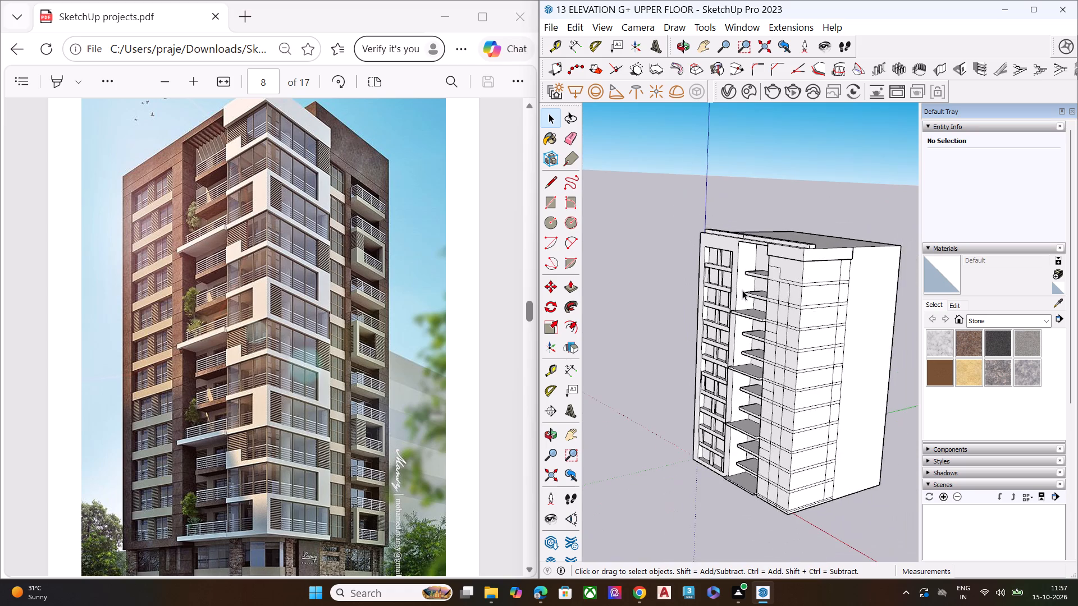
middle_drag(815, 302, 816, 264)
scroll(776, 302, up, 10)
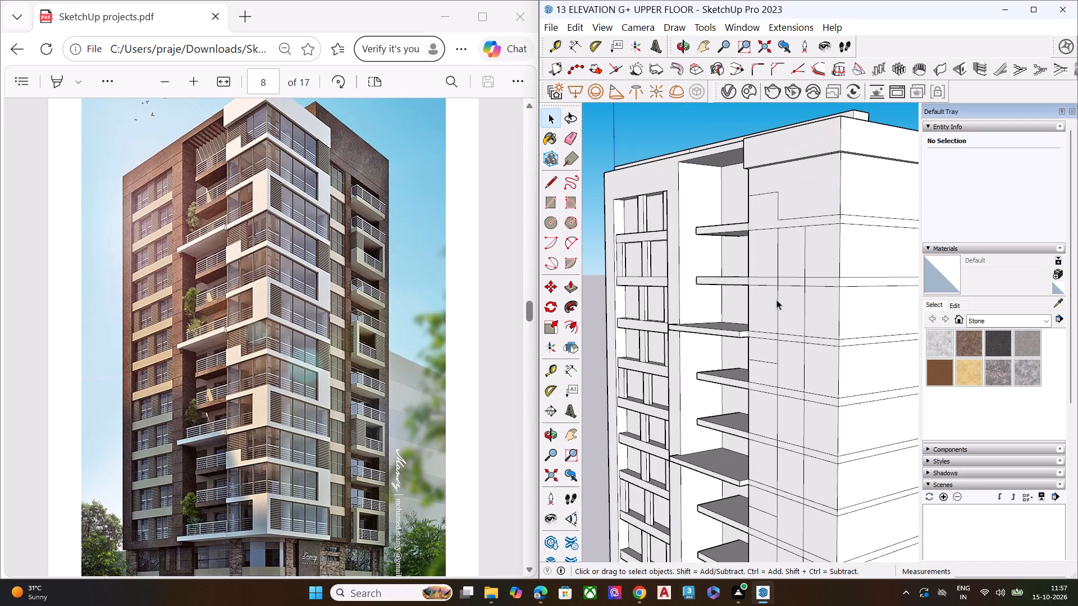
scroll(775, 277, up, 6)
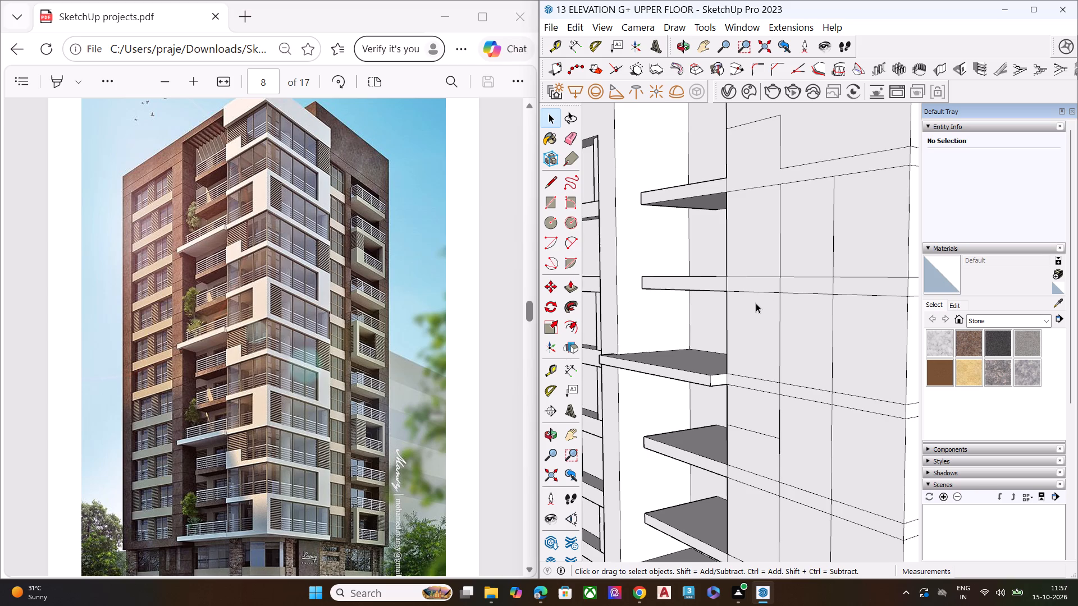
key(e)
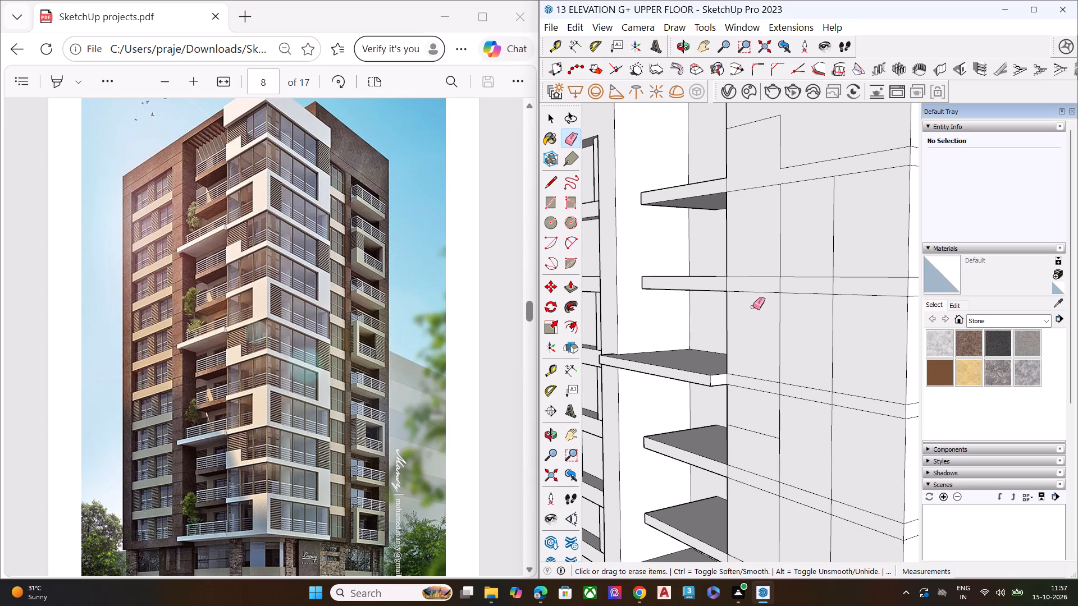
scroll(701, 327, down, 3)
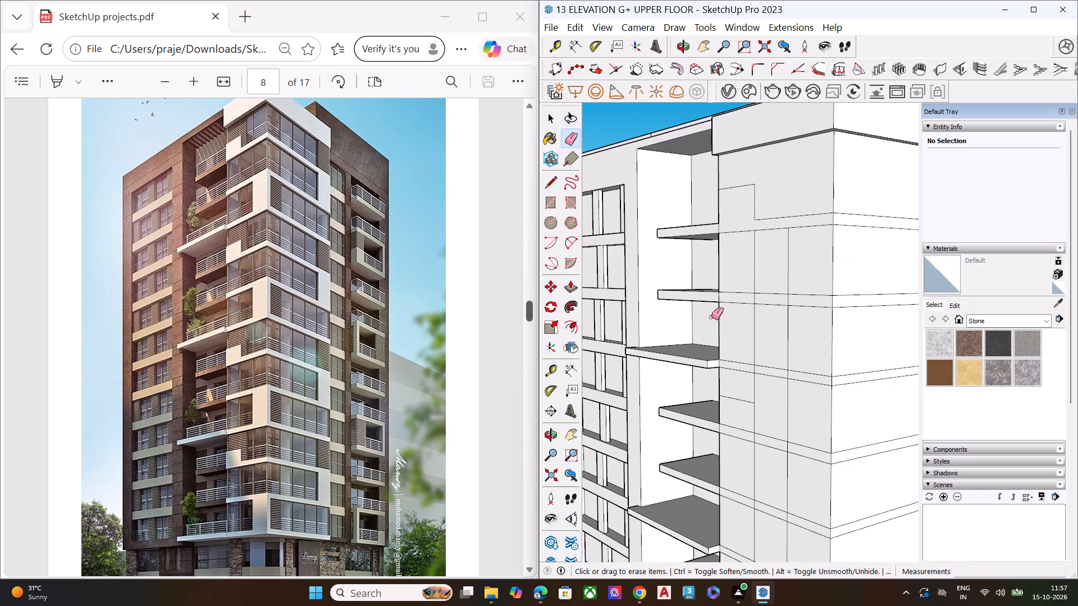
scroll(776, 293, up, 3)
click(748, 300)
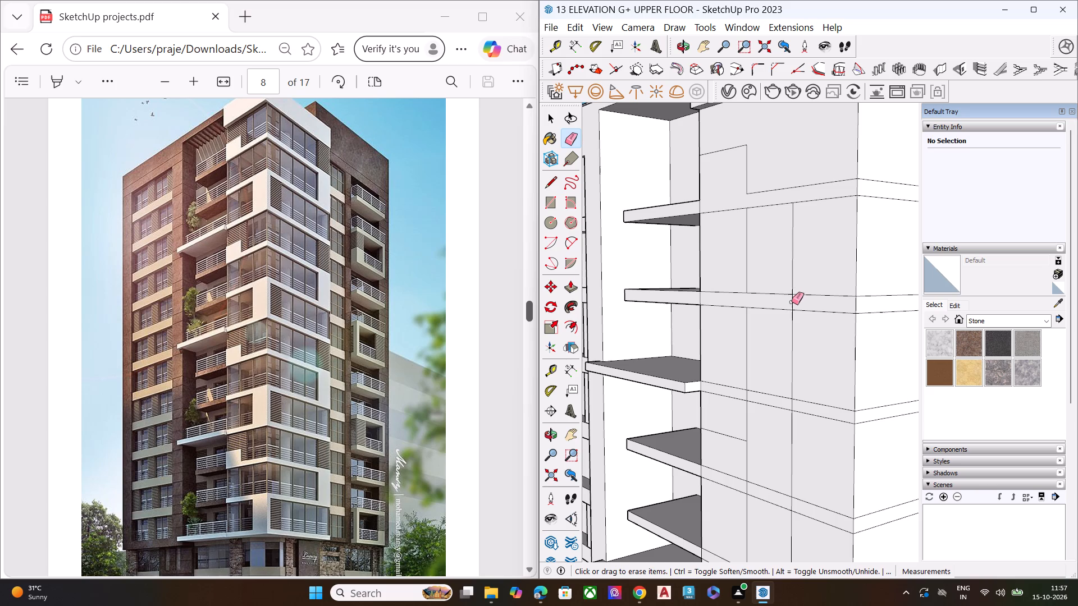
click(792, 302)
Erase the second floor band's lower-edge segment between the inner vertical divider and the block's corner on the front face.
click(812, 310)
Erase the two short vertical segments crossing the third floor band from the top on the front face.
scroll(737, 270, down, 4)
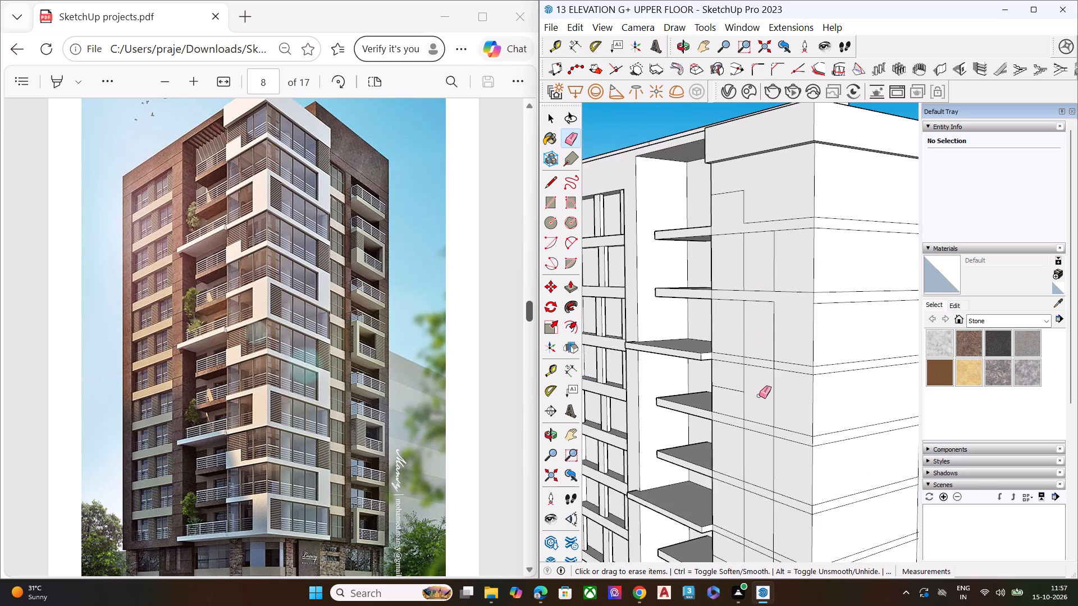
scroll(759, 397, up, 6)
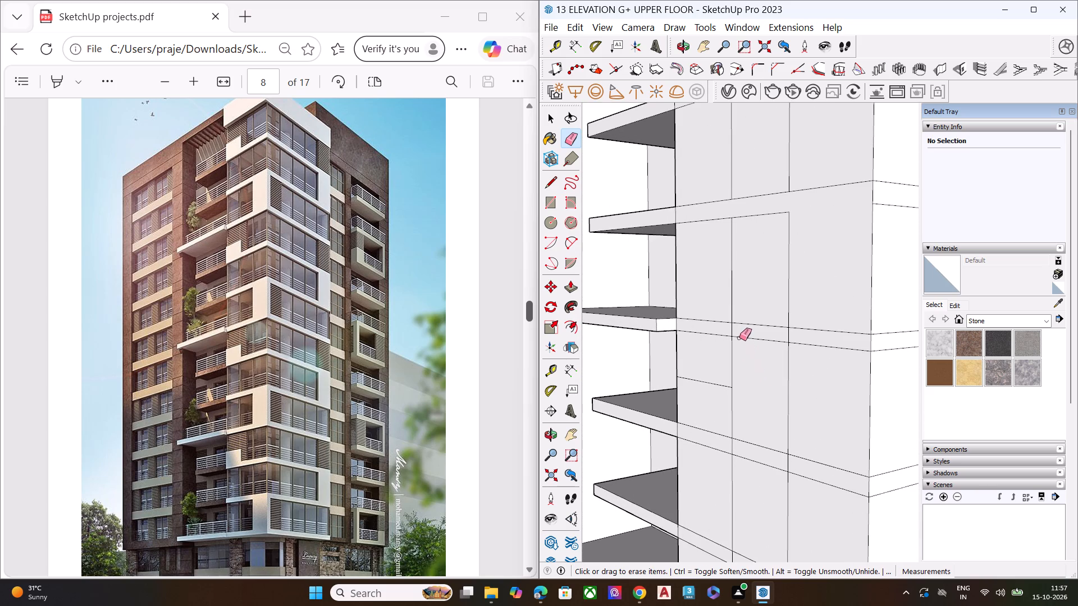
scroll(738, 330, up, 1)
click(730, 328)
click(793, 335)
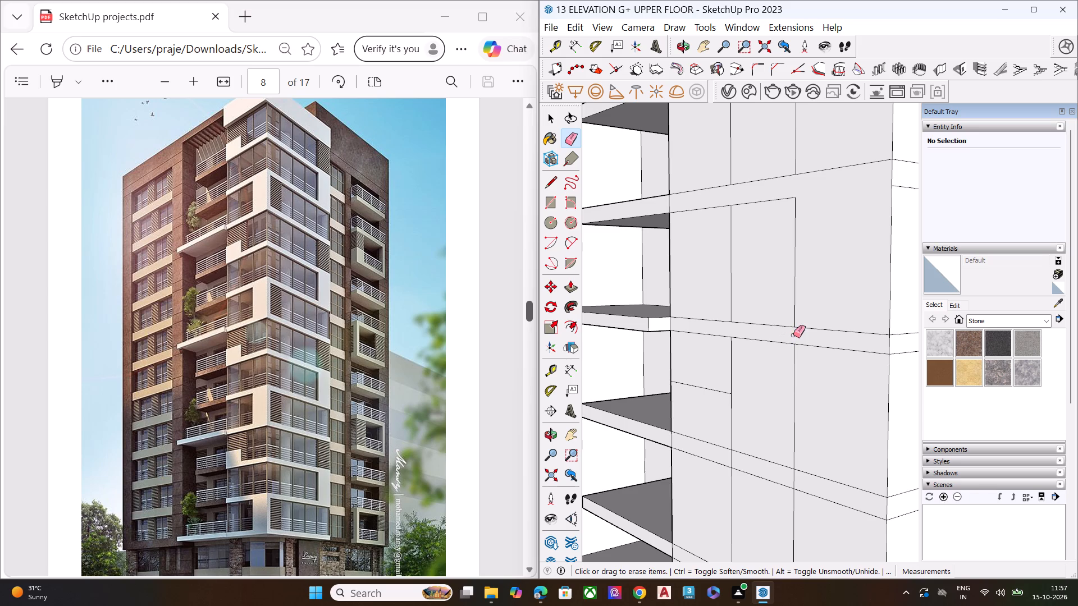
Draw a vertical divider about 26622' long on the side face, from the top block's underside to the lowest floor band, inward of the existing divider.
scroll(682, 308, down, 4)
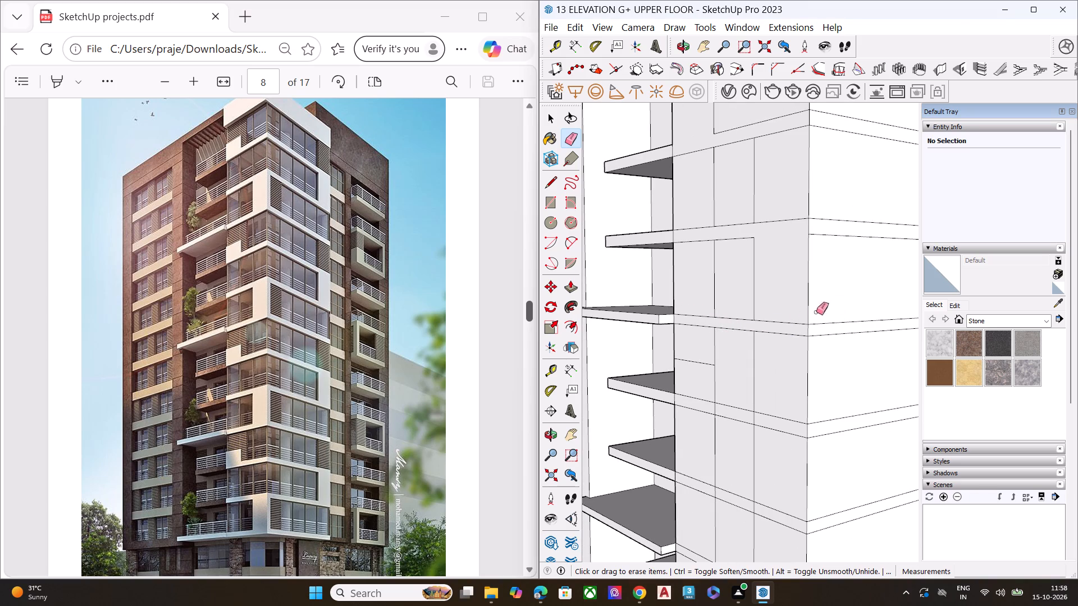
middle_drag(847, 315, 805, 316)
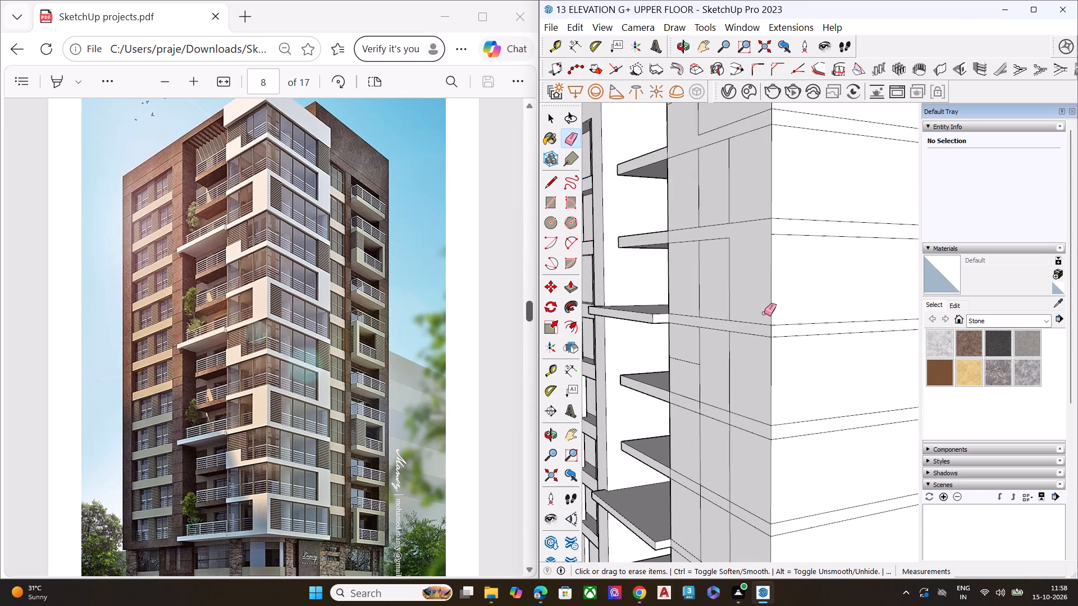
scroll(762, 314, down, 9)
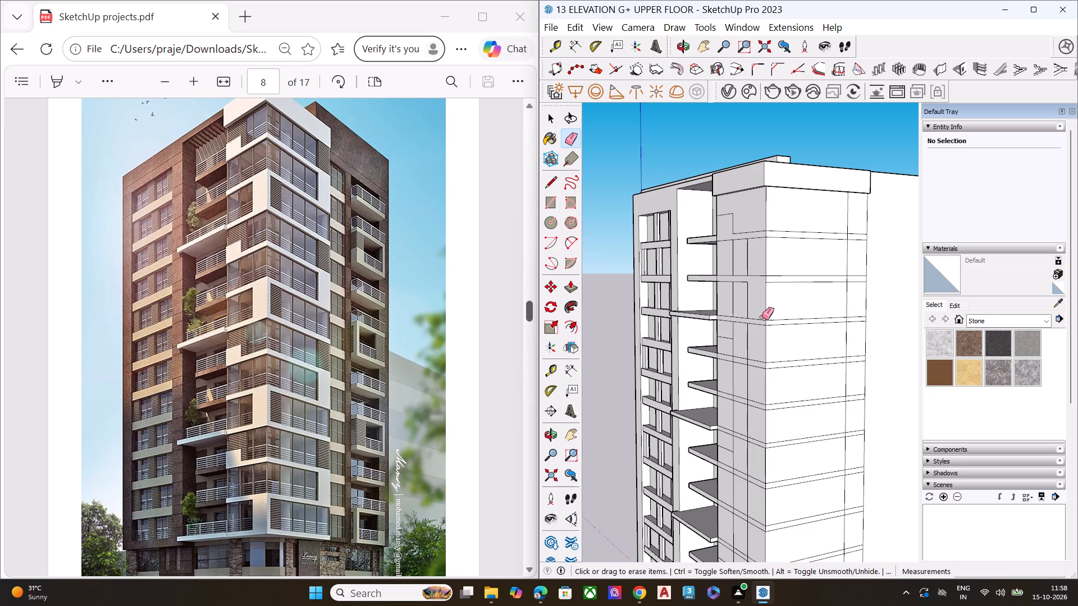
scroll(778, 270, down, 1)
scroll(851, 218, up, 1)
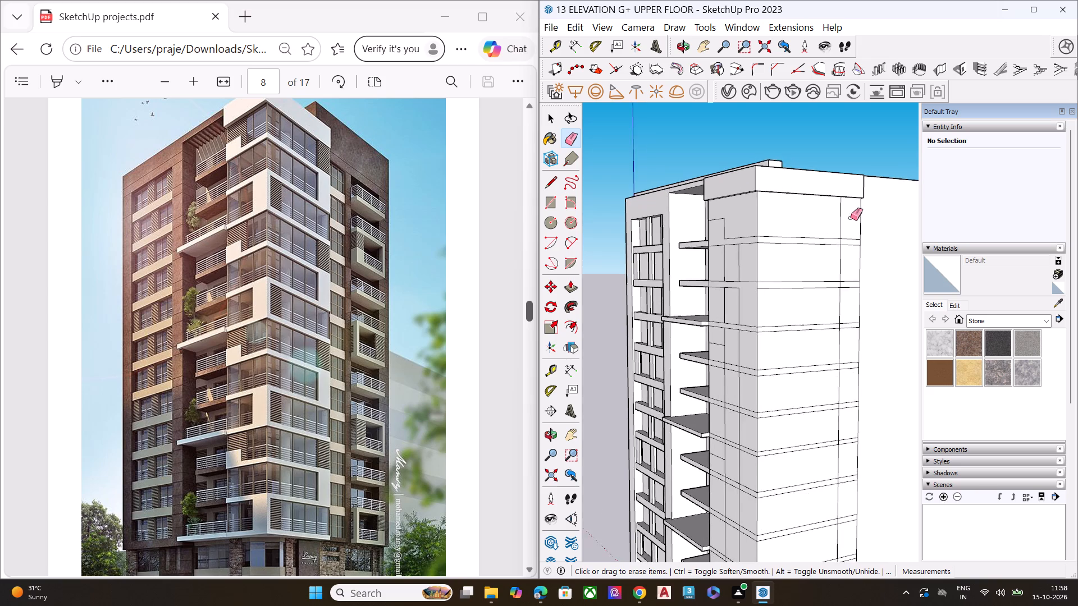
scroll(851, 218, up, 1)
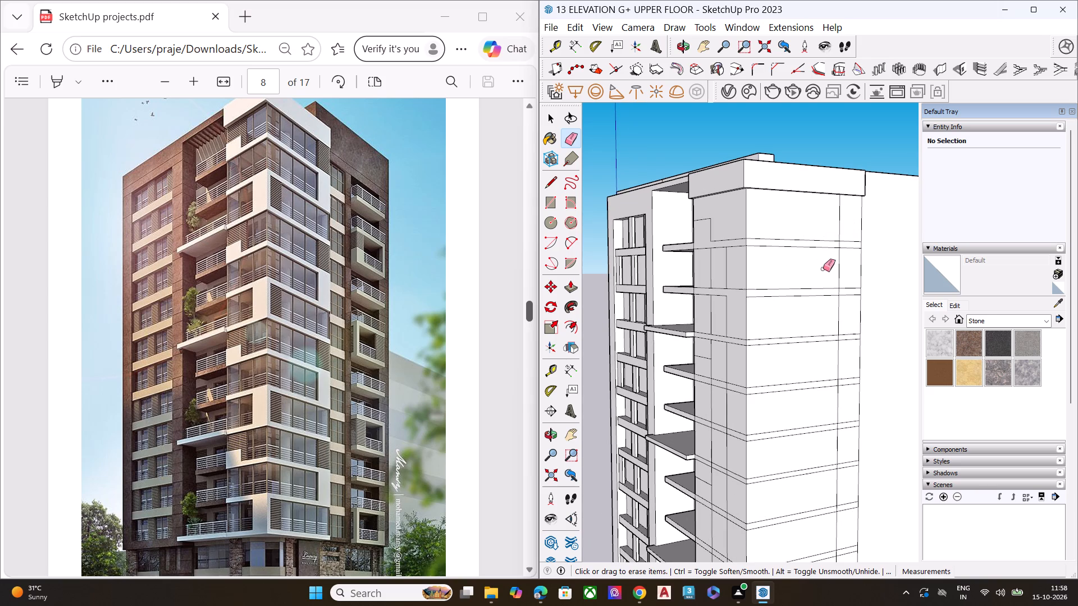
key(space)
key(l)
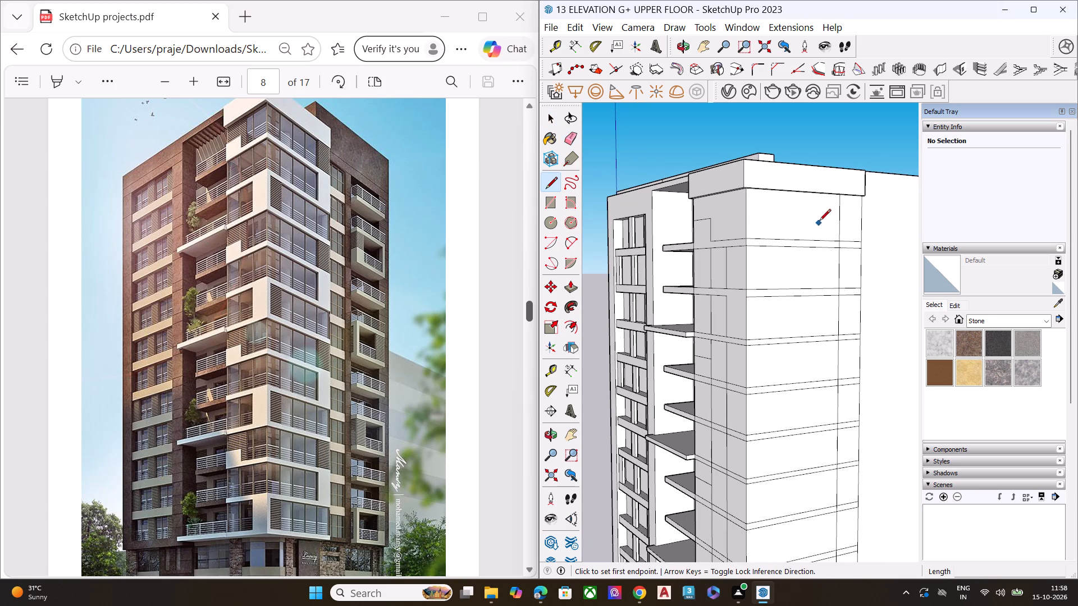
scroll(842, 210, up, 7)
middle_drag(802, 200, 782, 141)
scroll(782, 141, up, 1)
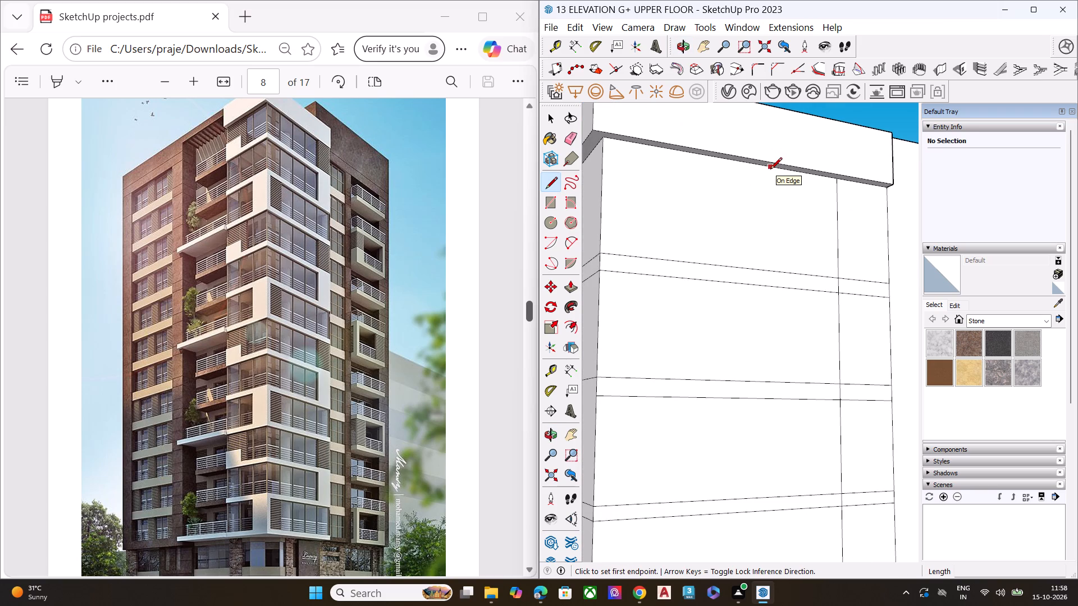
click(770, 170)
scroll(767, 268, down, 6)
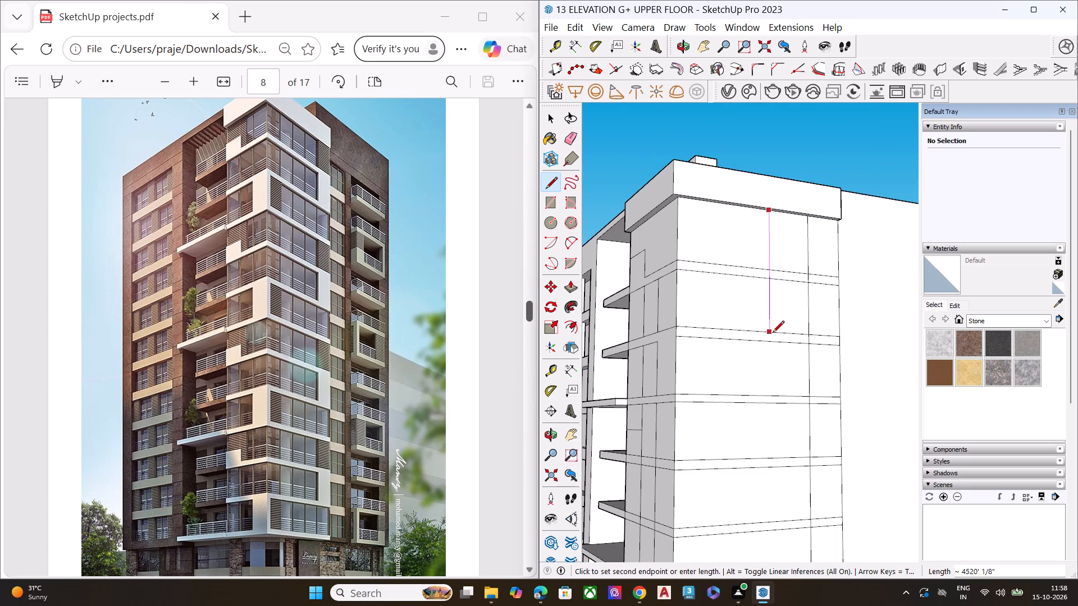
scroll(773, 333, down, 15)
scroll(779, 482, down, 1)
scroll(779, 483, up, 7)
scroll(763, 485, down, 2)
scroll(763, 485, up, 4)
click(773, 479)
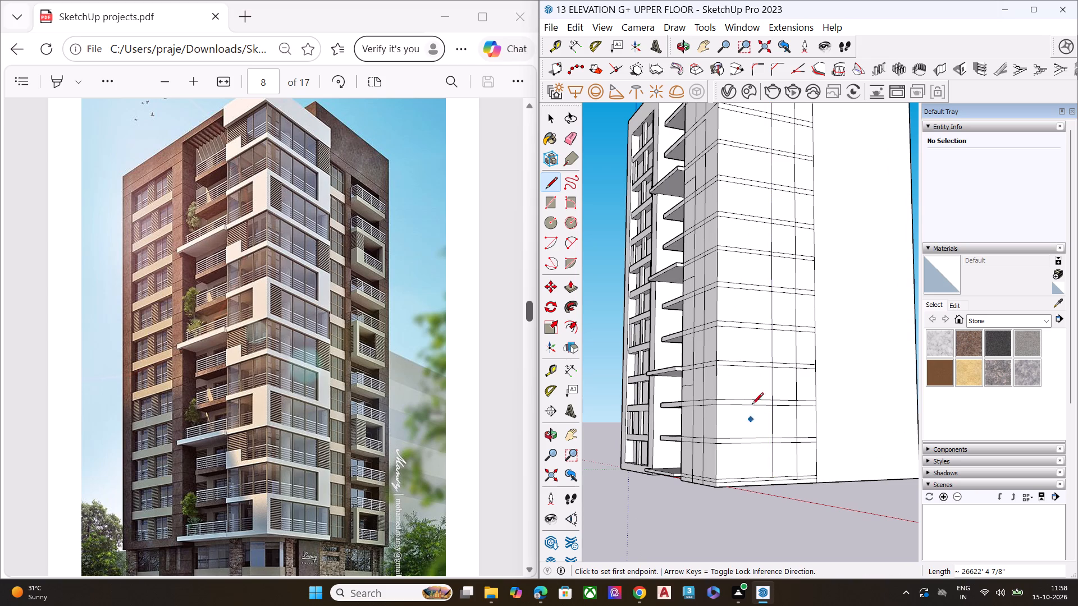
Draw another vertical divider about 27055' long on the side face, nearer the block's corner, from the top block's underside to the building's base.
scroll(748, 381, down, 4)
scroll(745, 139, up, 7)
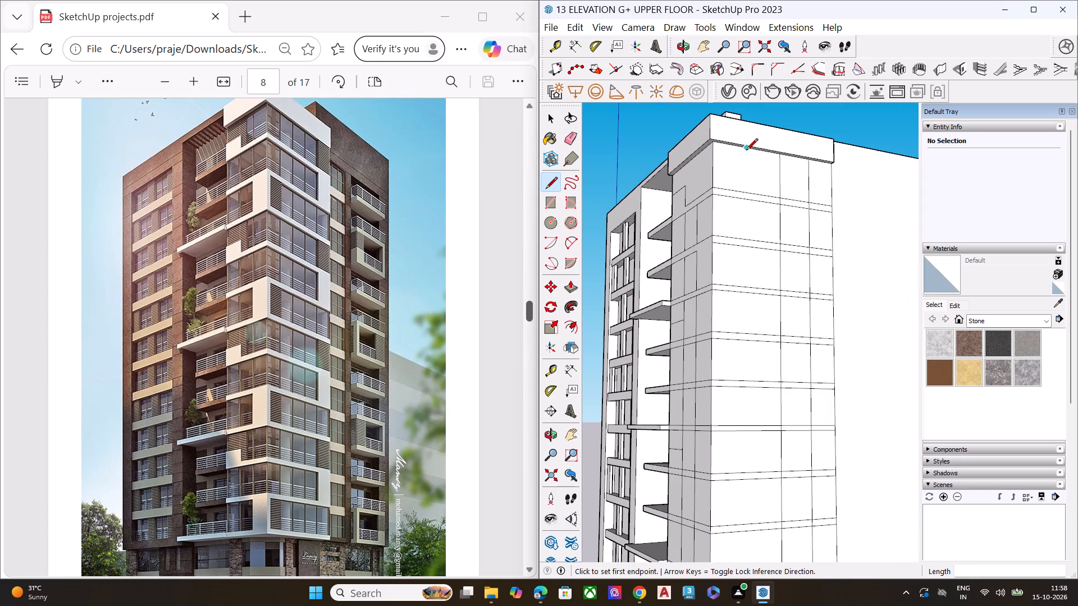
click(746, 151)
scroll(743, 249, down, 7)
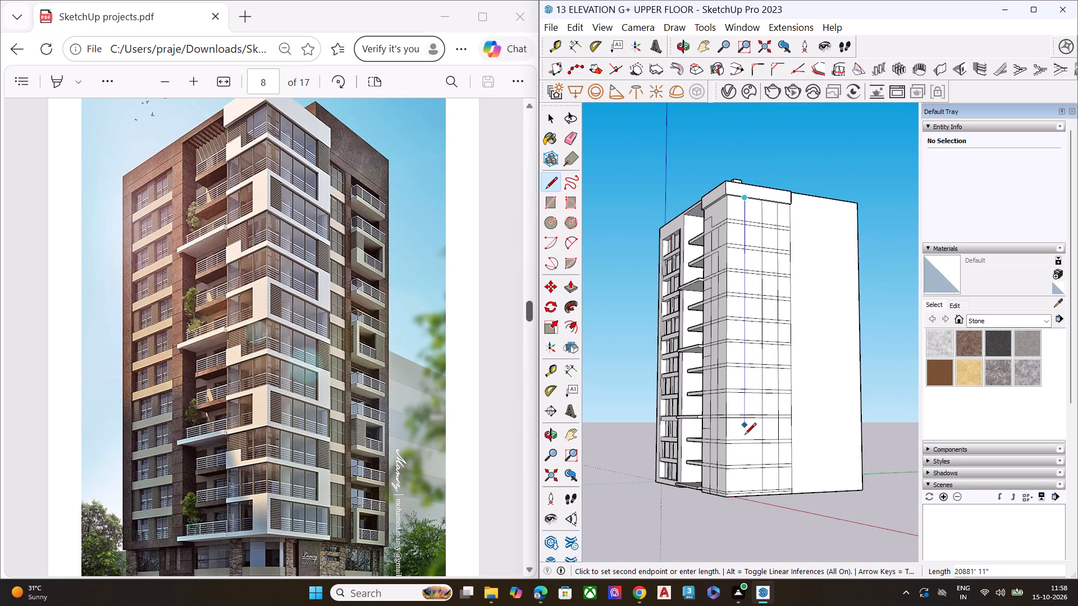
scroll(746, 496, up, 8)
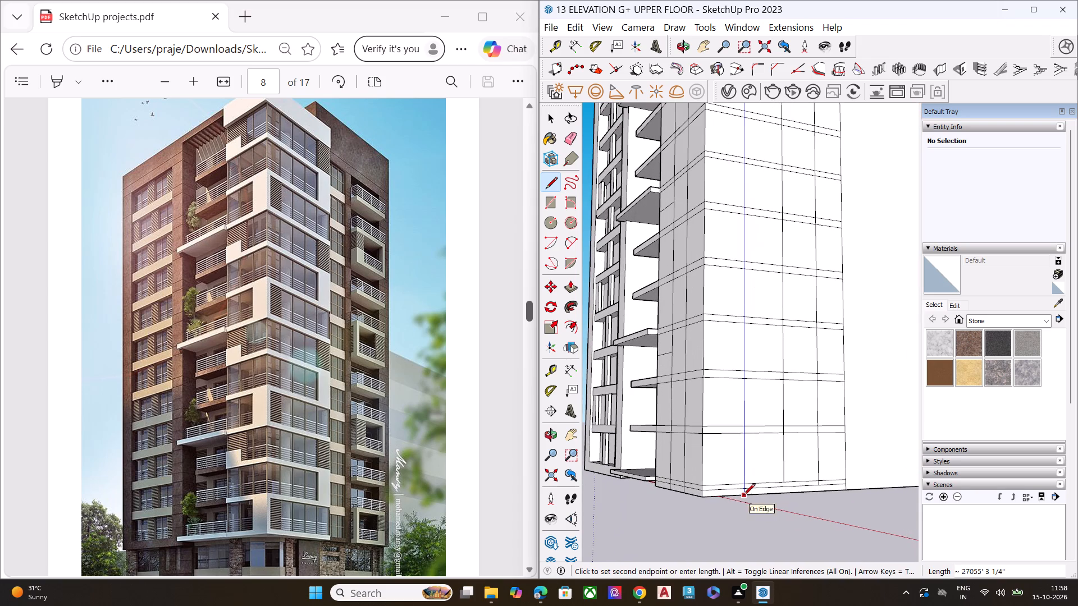
click(743, 495)
Erase the corner-side divider's segments across and below the lowest floor band on the side face.
key(space)
scroll(757, 490, up, 8)
key(e)
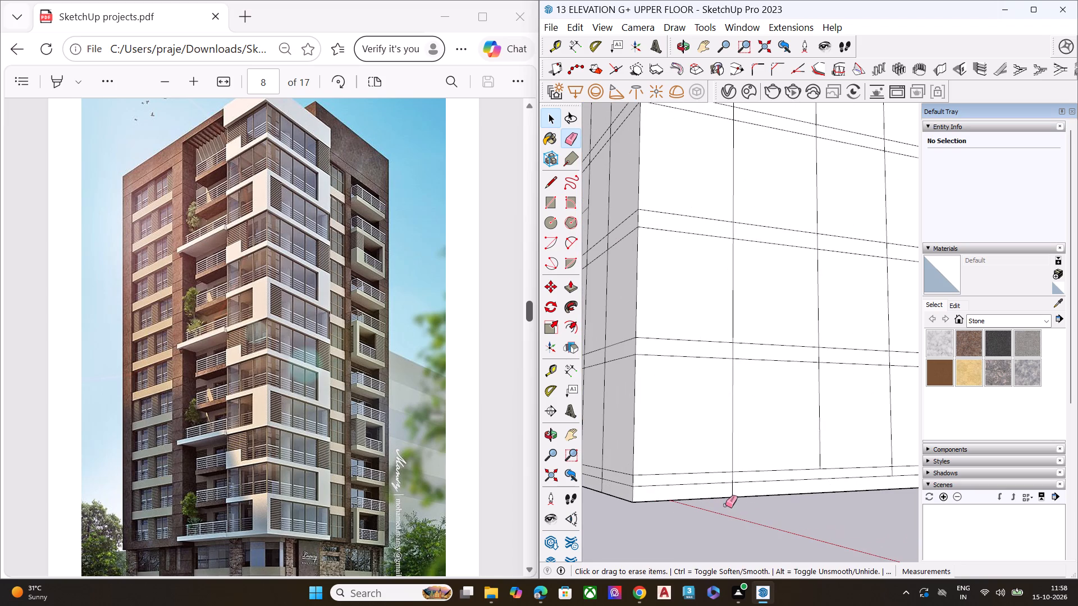
click(733, 495)
click(732, 476)
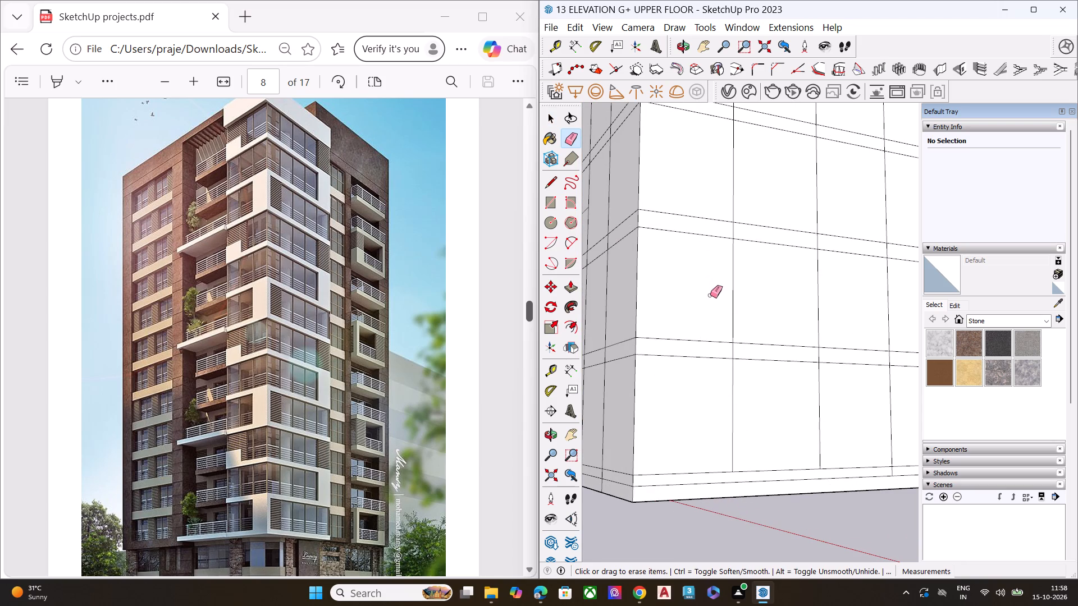
Erase the three short vertical segments crossing the topmost floor band on the side face.
scroll(757, 378, down, 12)
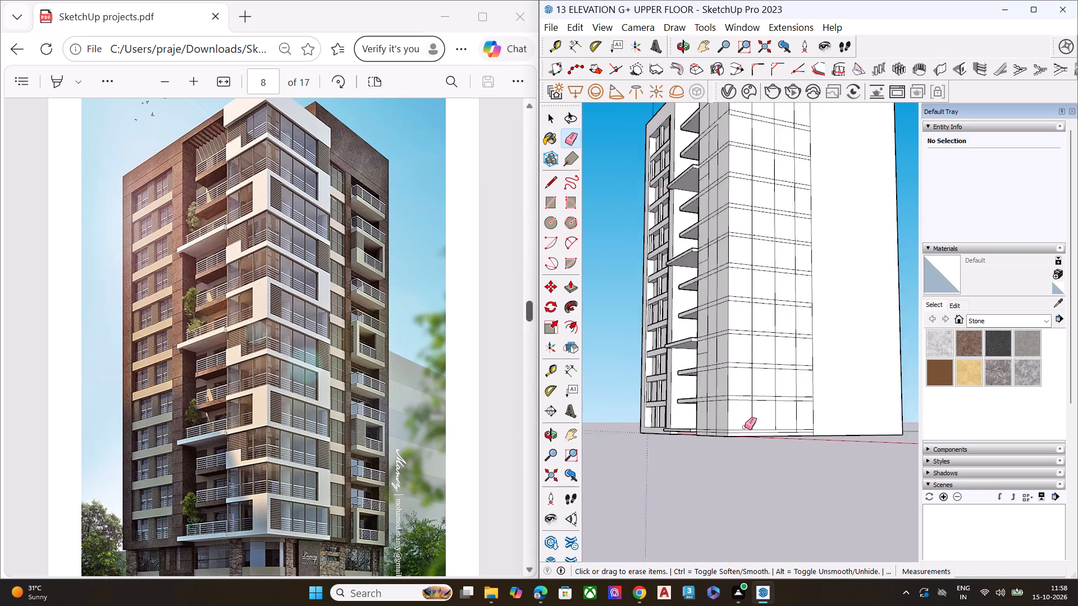
scroll(744, 427, down, 7)
middle_drag(739, 402, 755, 508)
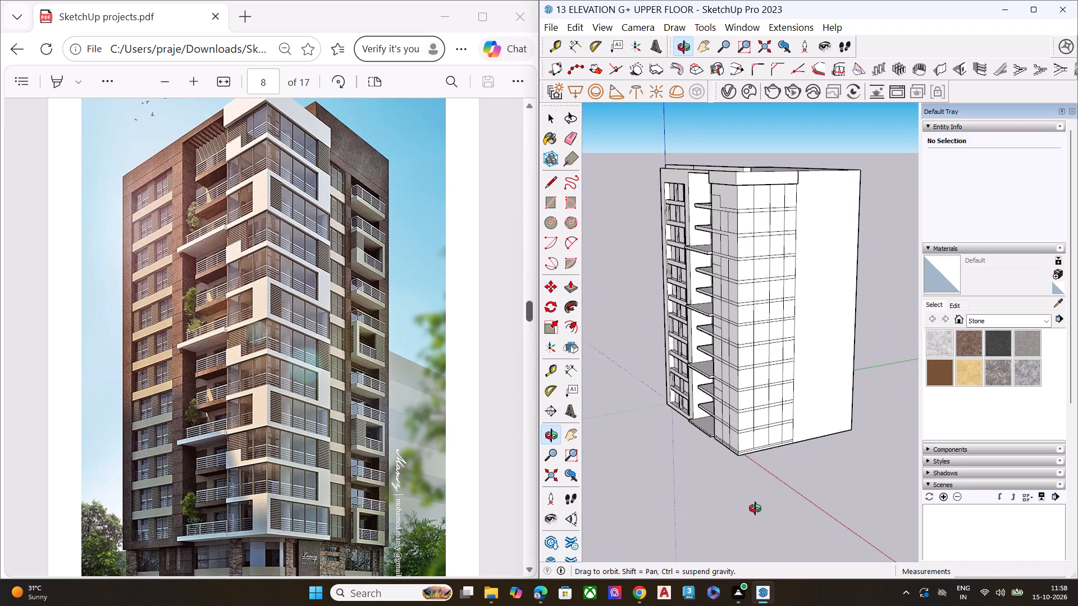
middle_drag(755, 508, 756, 508)
scroll(769, 215, up, 7)
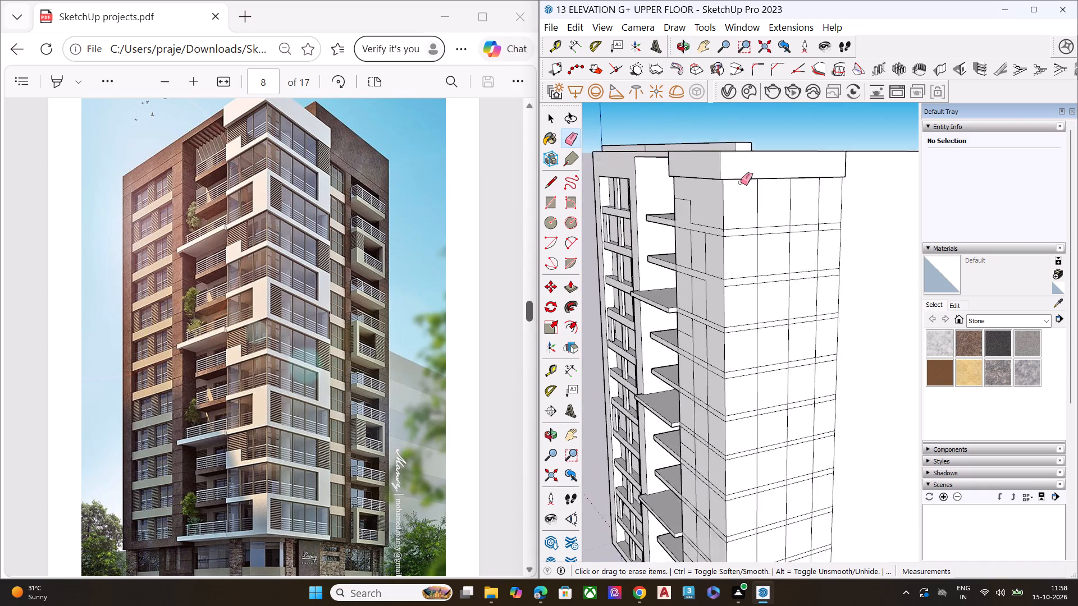
scroll(741, 182, up, 2)
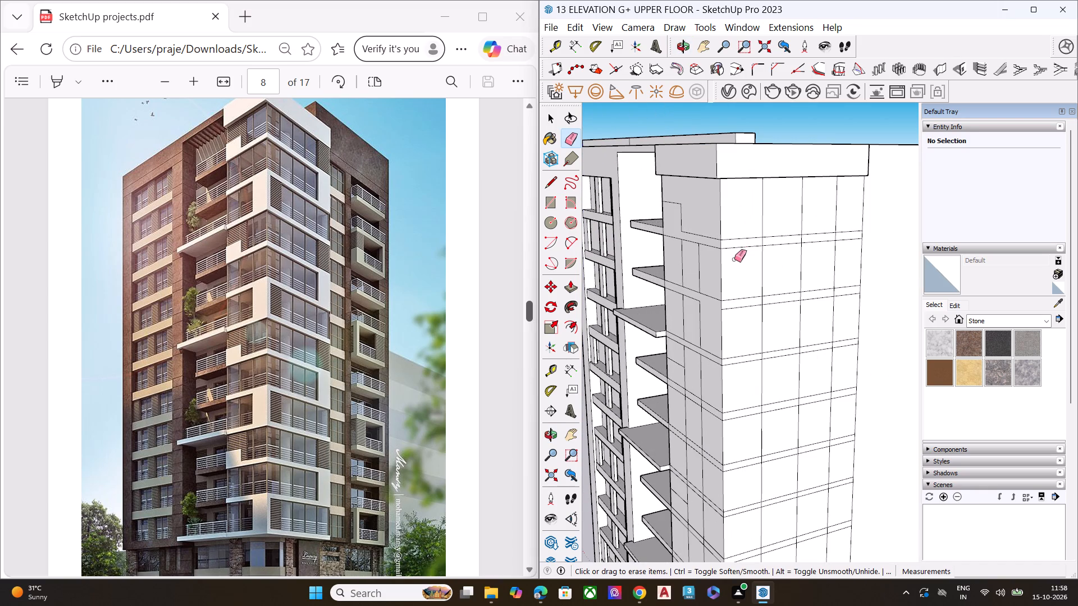
scroll(762, 247, up, 7)
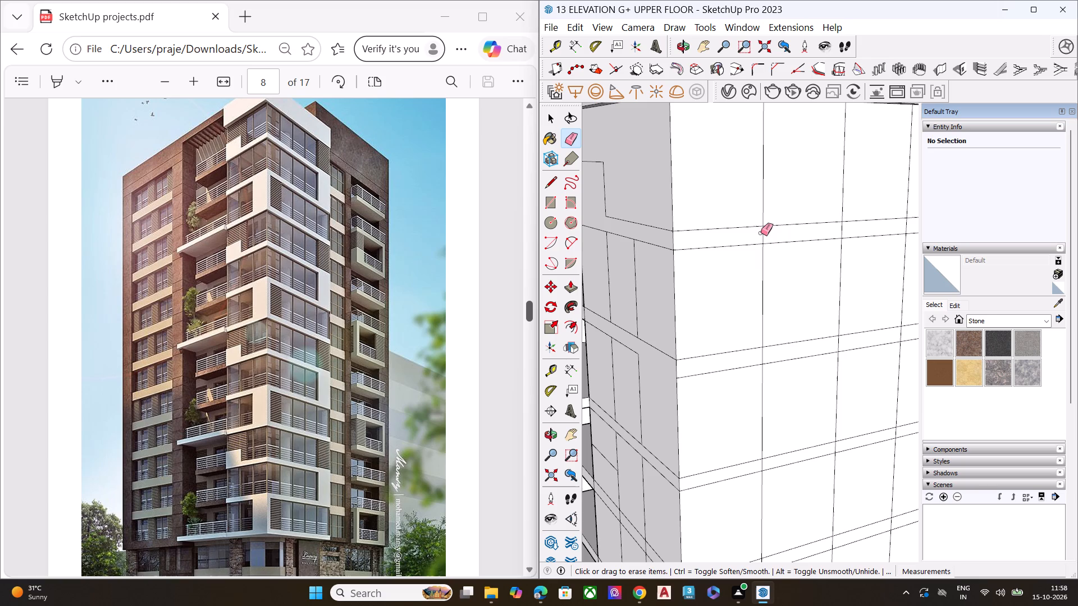
click(764, 233)
click(842, 232)
scroll(711, 241, down, 2)
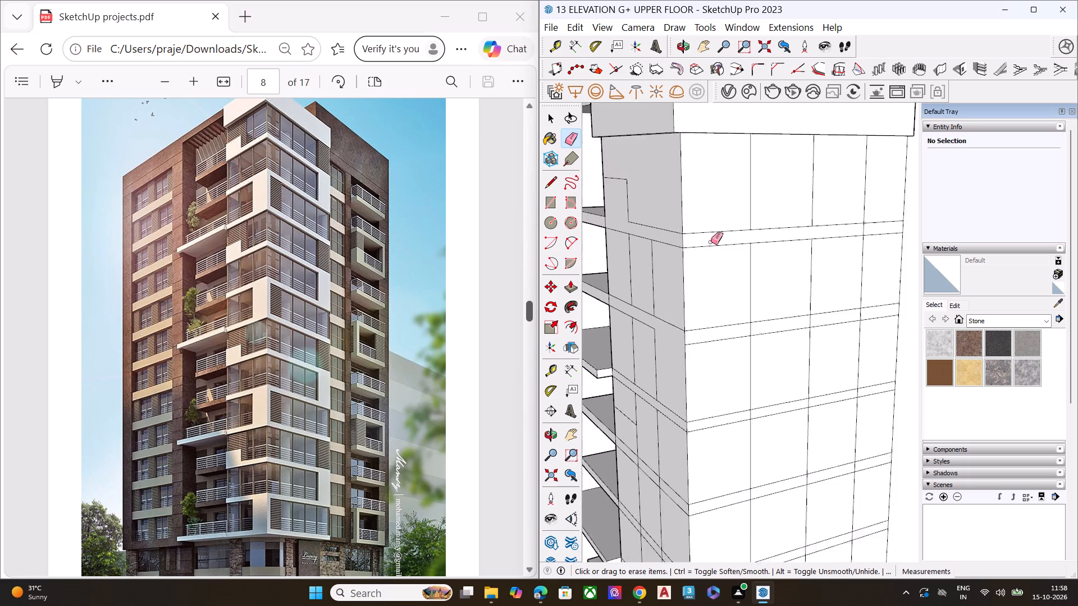
scroll(711, 242, down, 2)
scroll(870, 222, up, 5)
click(844, 236)
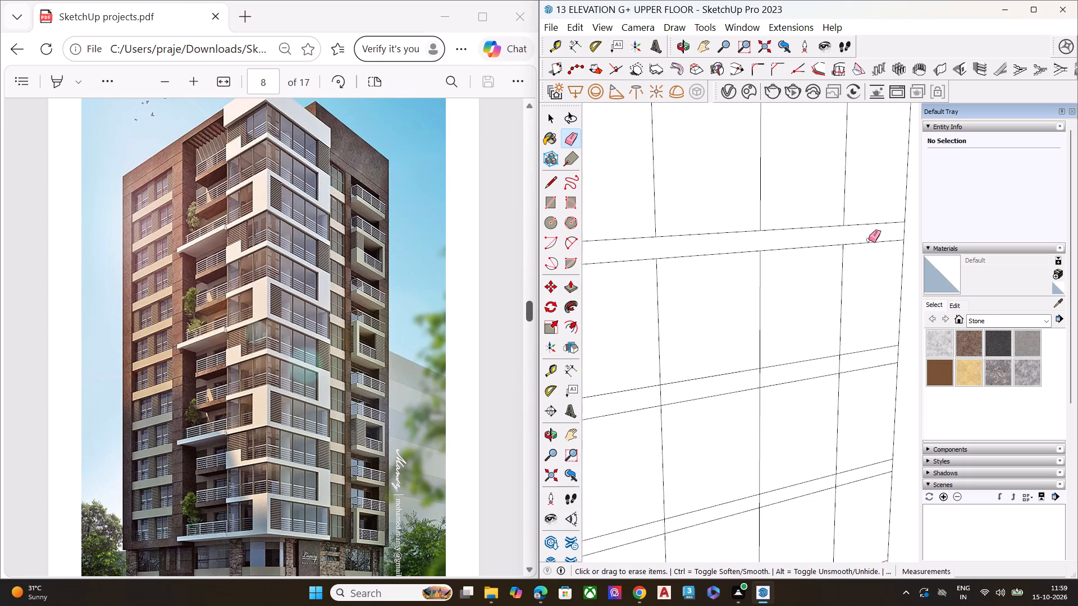
Erase the side face's topmost band lower-edge and second band upper-edge segments between the outermost divider and the face's far edge.
click(869, 242)
scroll(831, 366, up, 3)
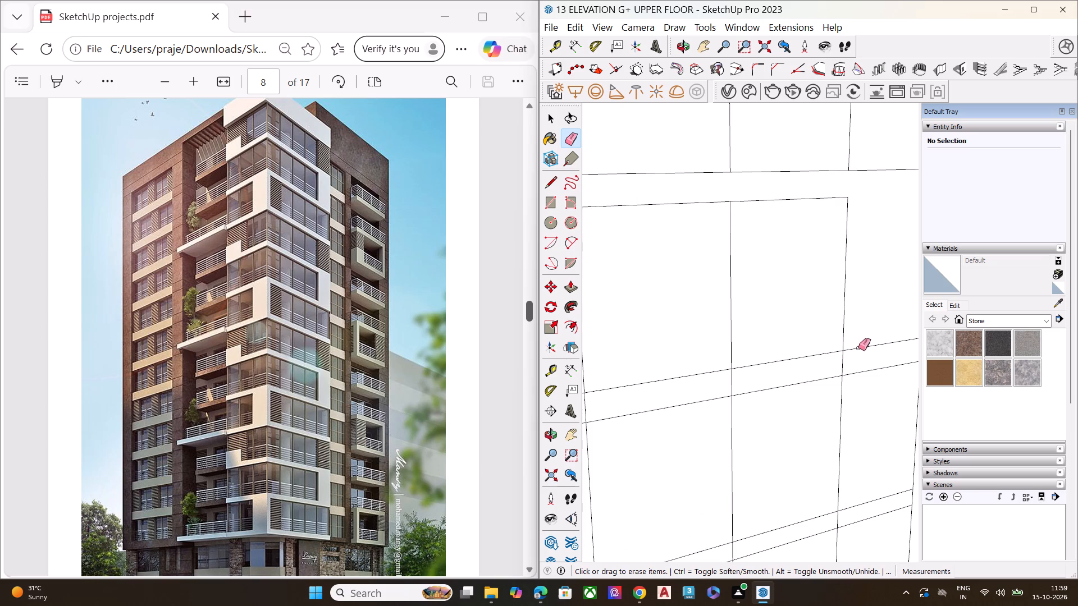
click(858, 349)
Erase the three short vertical segments crossing the second floor band from the top on the side face.
scroll(802, 336, down, 5)
scroll(772, 362, up, 4)
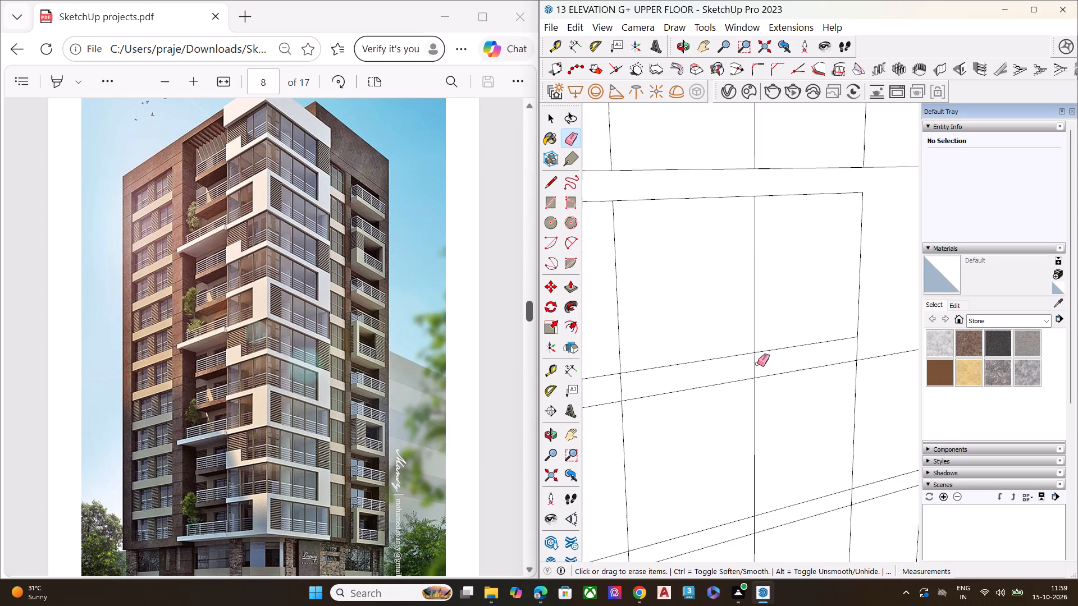
click(857, 348)
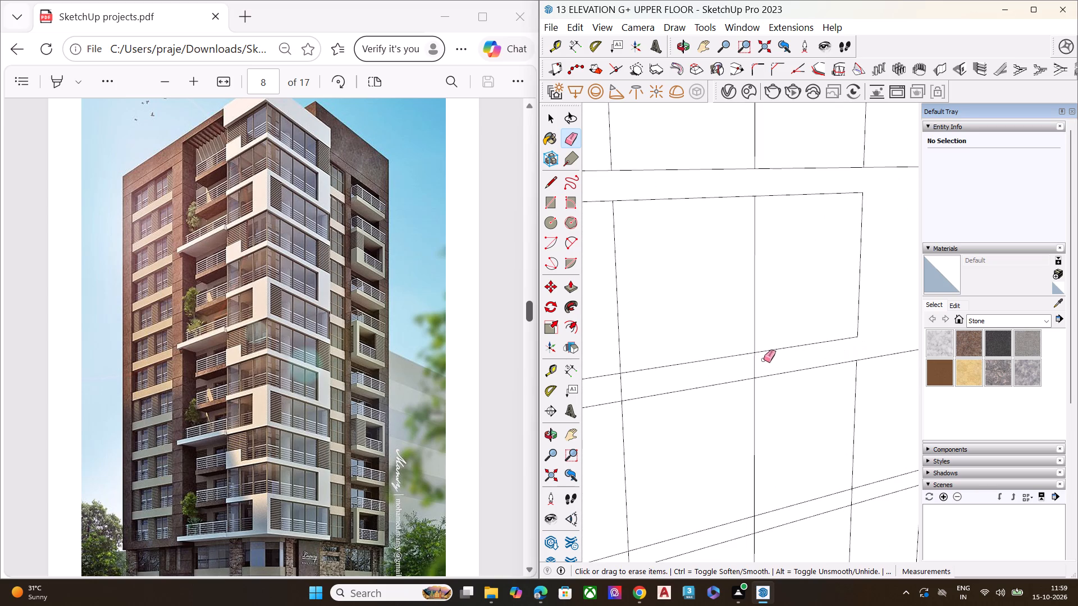
click(755, 362)
click(623, 382)
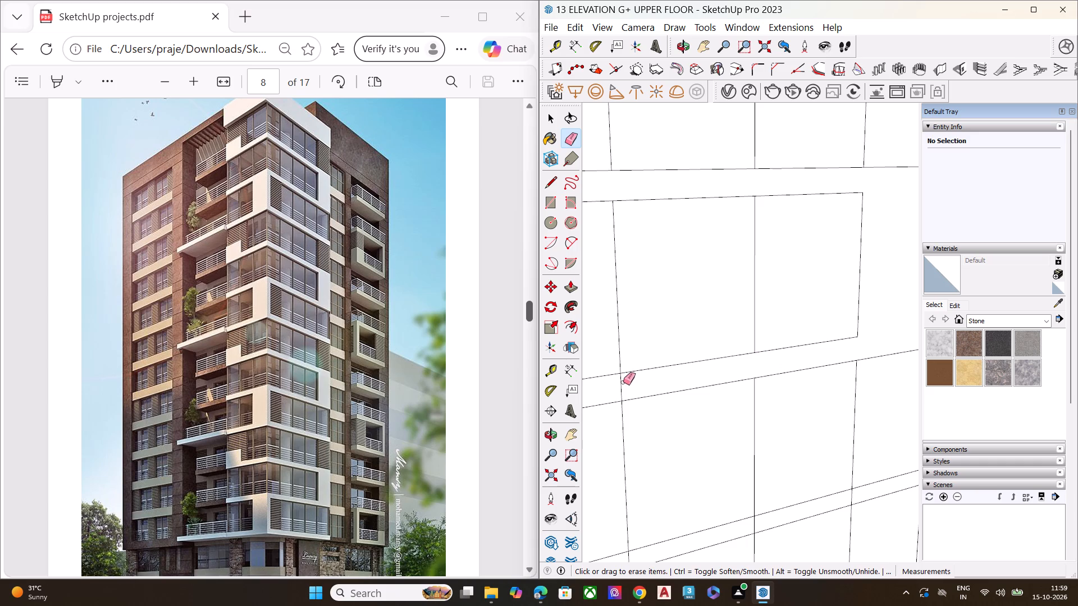
click(620, 384)
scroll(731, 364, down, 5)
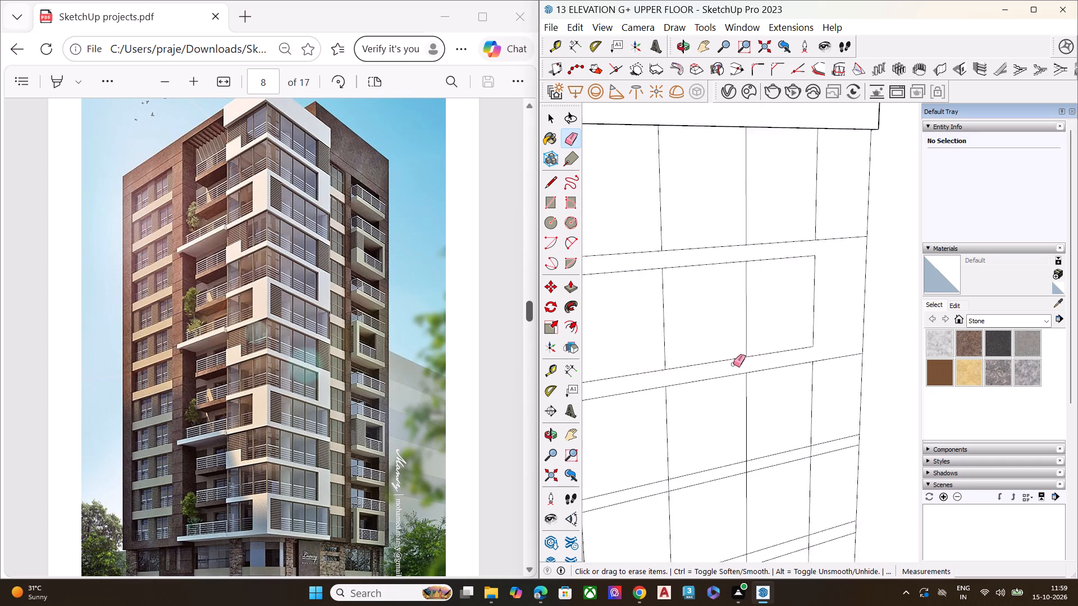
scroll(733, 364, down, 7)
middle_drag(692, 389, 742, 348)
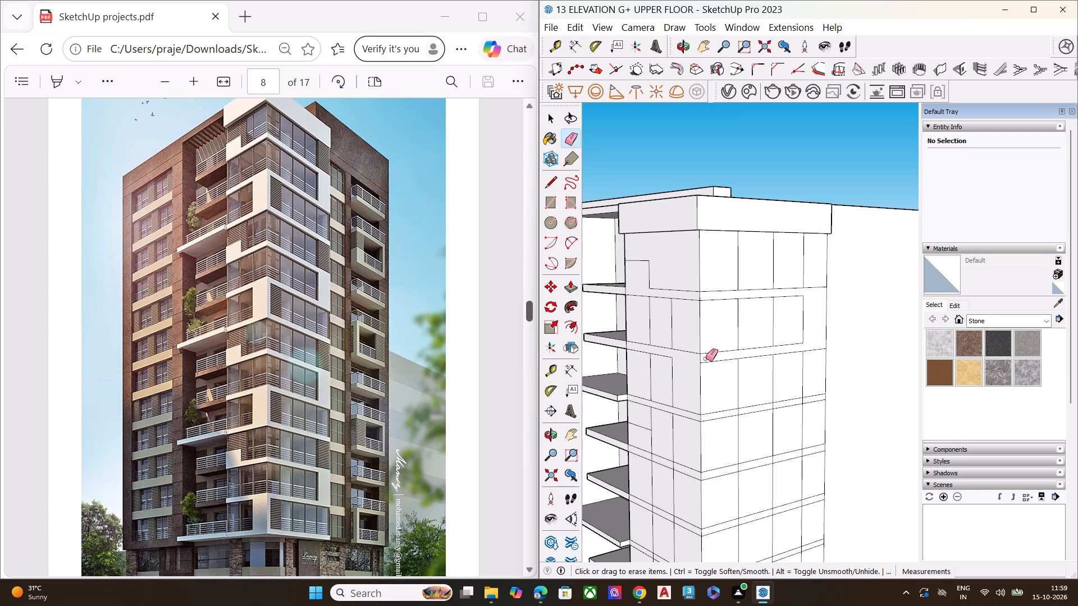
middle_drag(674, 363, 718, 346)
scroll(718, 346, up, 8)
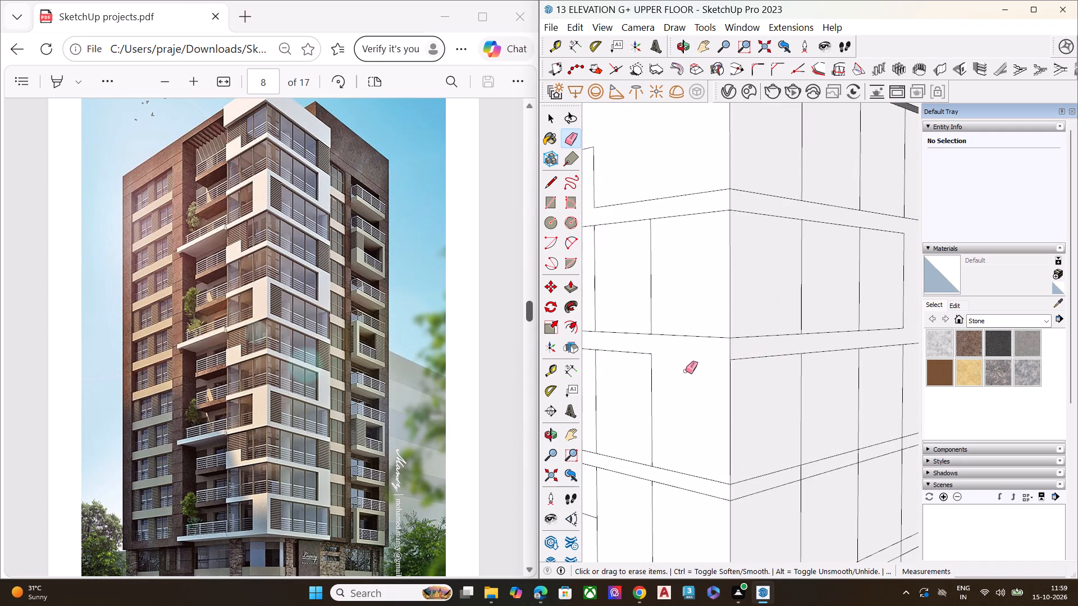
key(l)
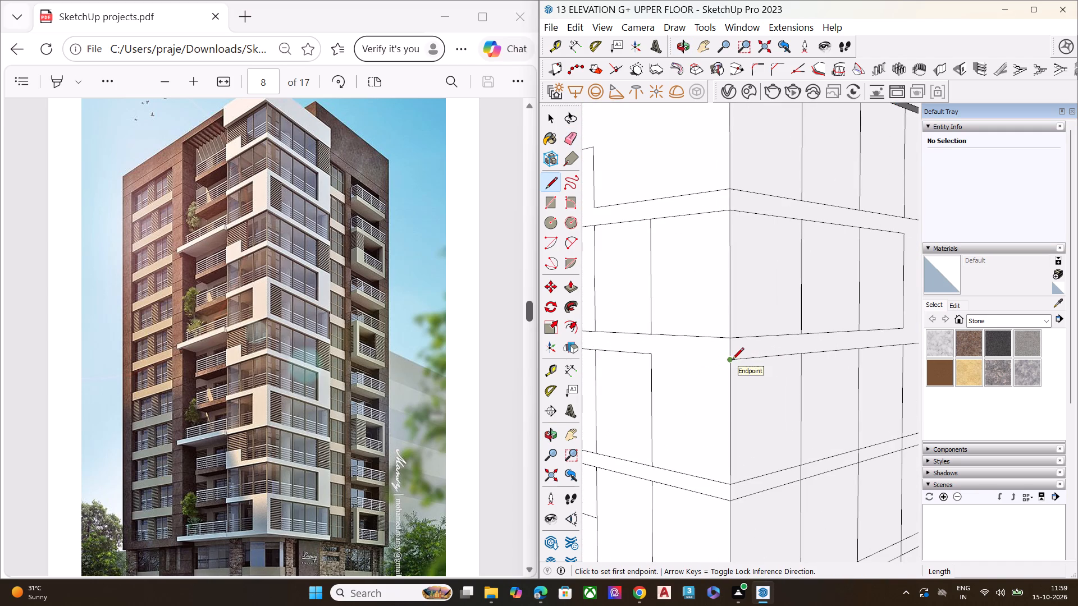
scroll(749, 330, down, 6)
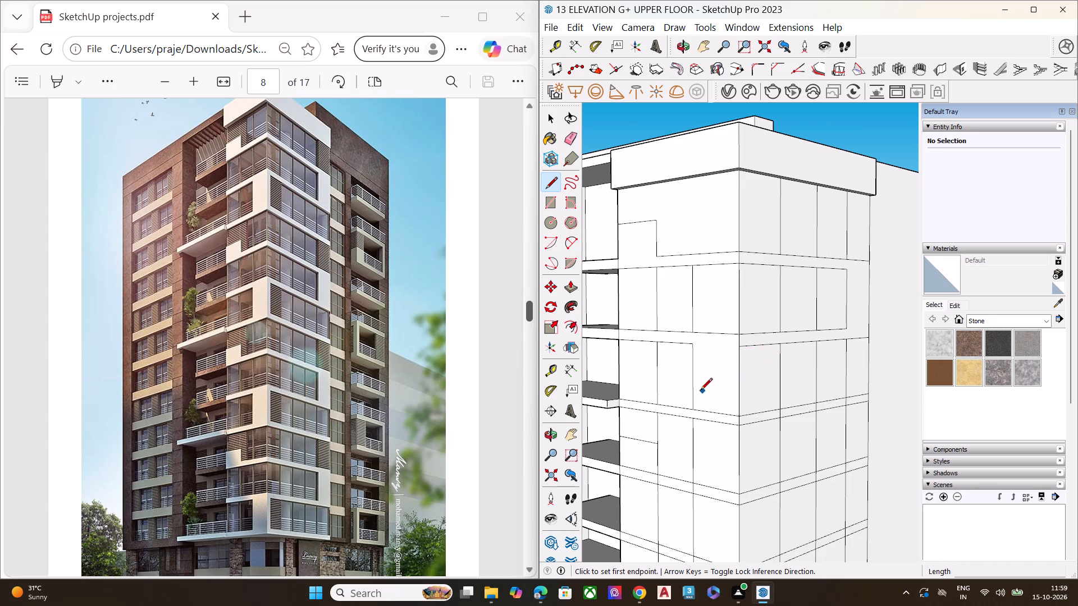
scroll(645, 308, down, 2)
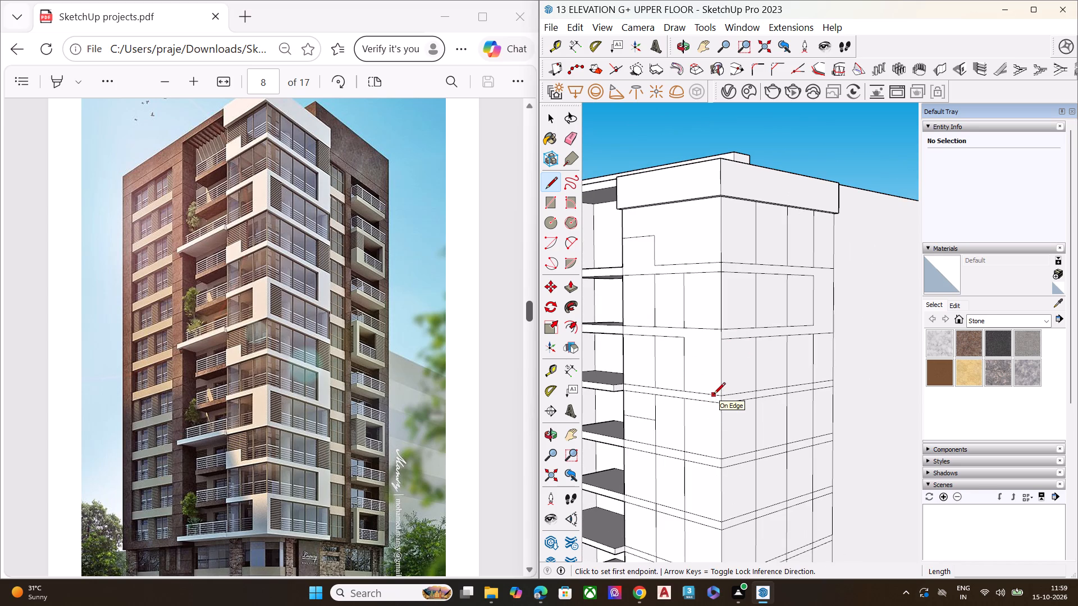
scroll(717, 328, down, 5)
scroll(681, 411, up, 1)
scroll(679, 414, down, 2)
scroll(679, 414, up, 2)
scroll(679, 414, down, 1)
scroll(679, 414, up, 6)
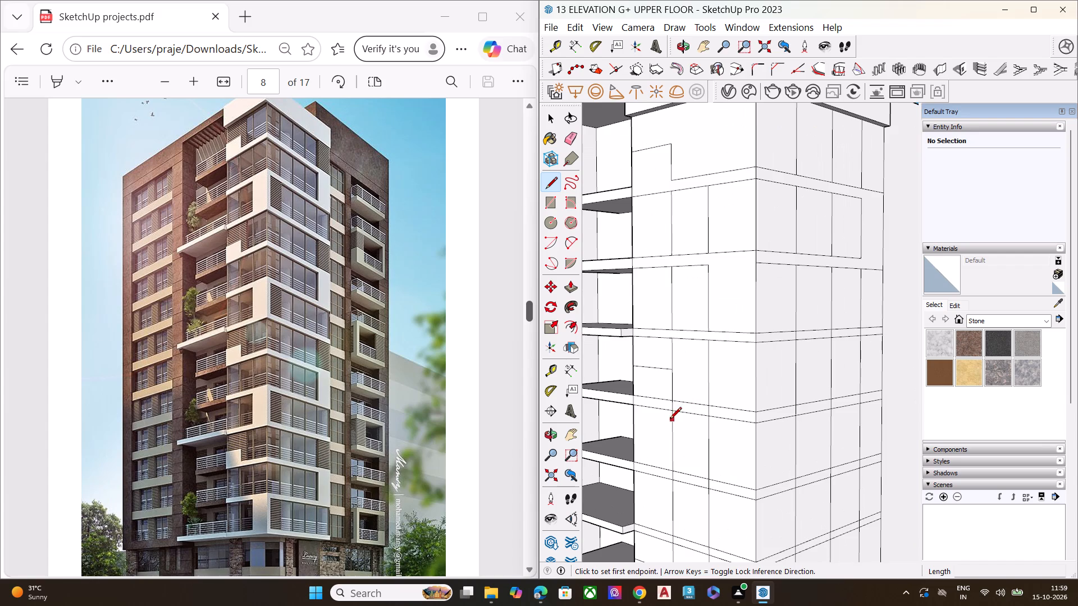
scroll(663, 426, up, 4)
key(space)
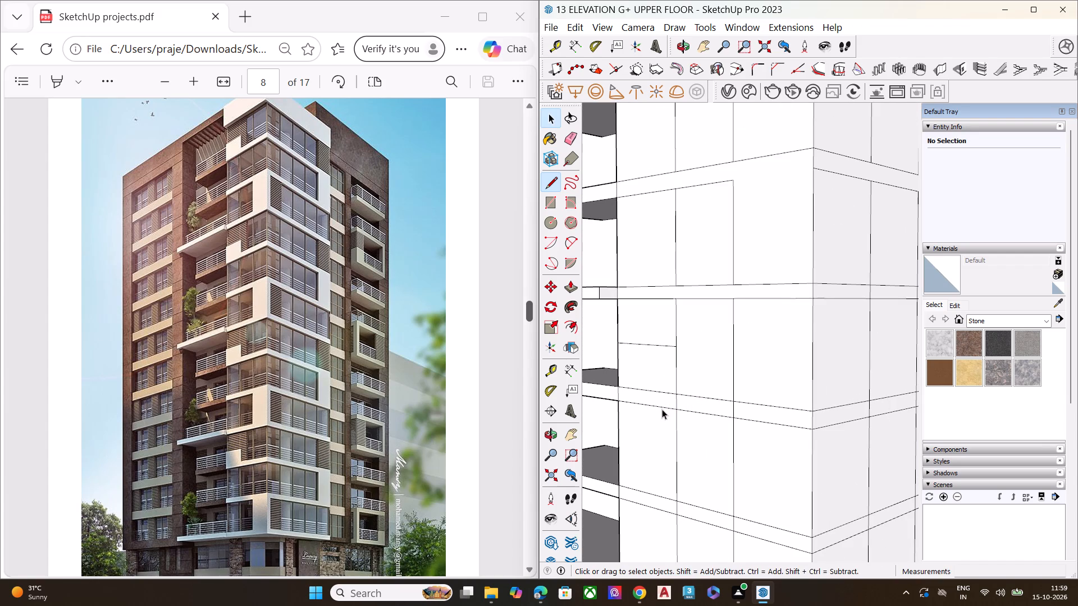
On the balcony-side face, erase the fourth floor band's upper-edge segment beside the balconies and the two short vertical segments crossing that band.
key(e)
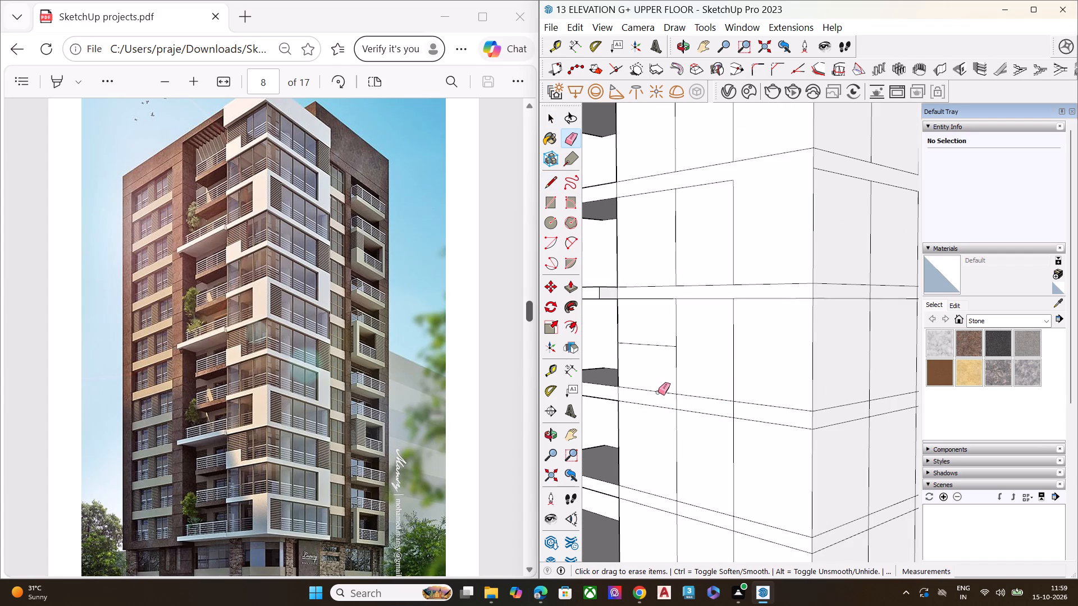
click(660, 391)
click(674, 402)
click(677, 403)
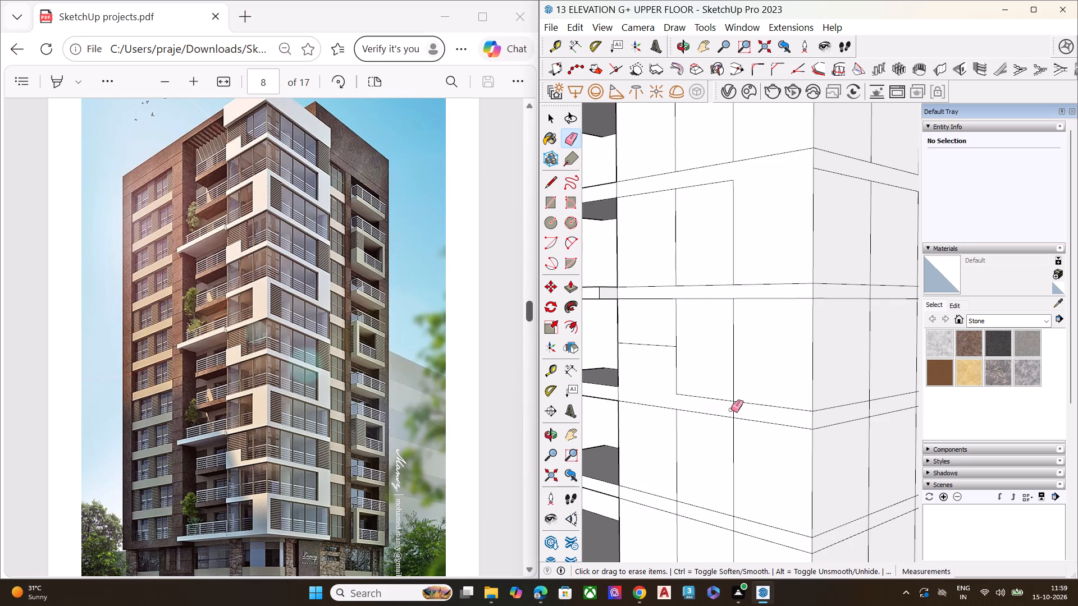
click(734, 410)
Erase the three short vertical segments crossing the third floor band from the top on the side face.
scroll(657, 407, down, 6)
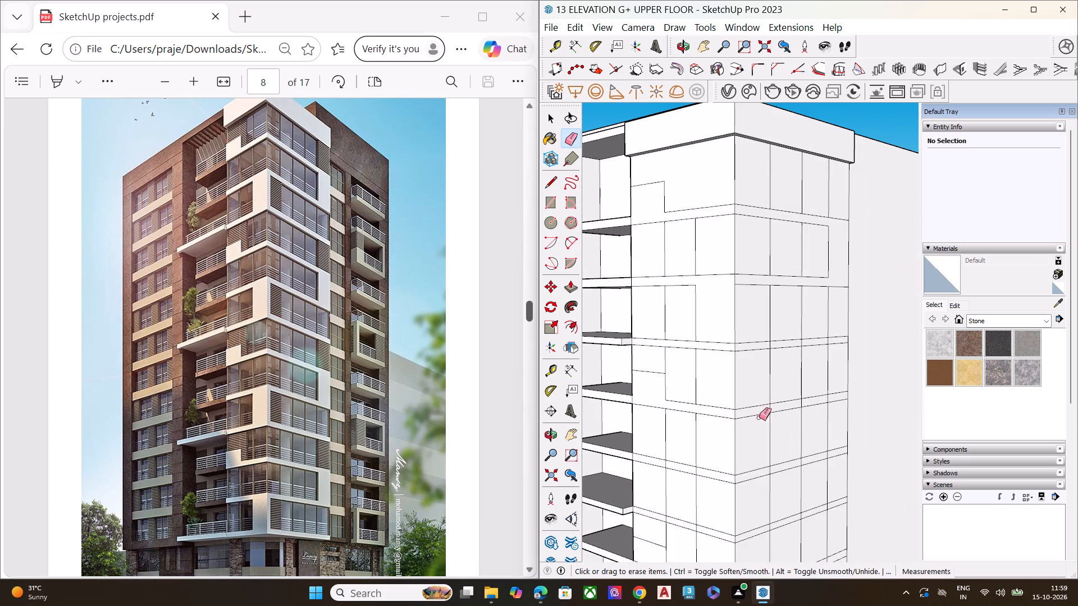
middle_drag(764, 418, 697, 424)
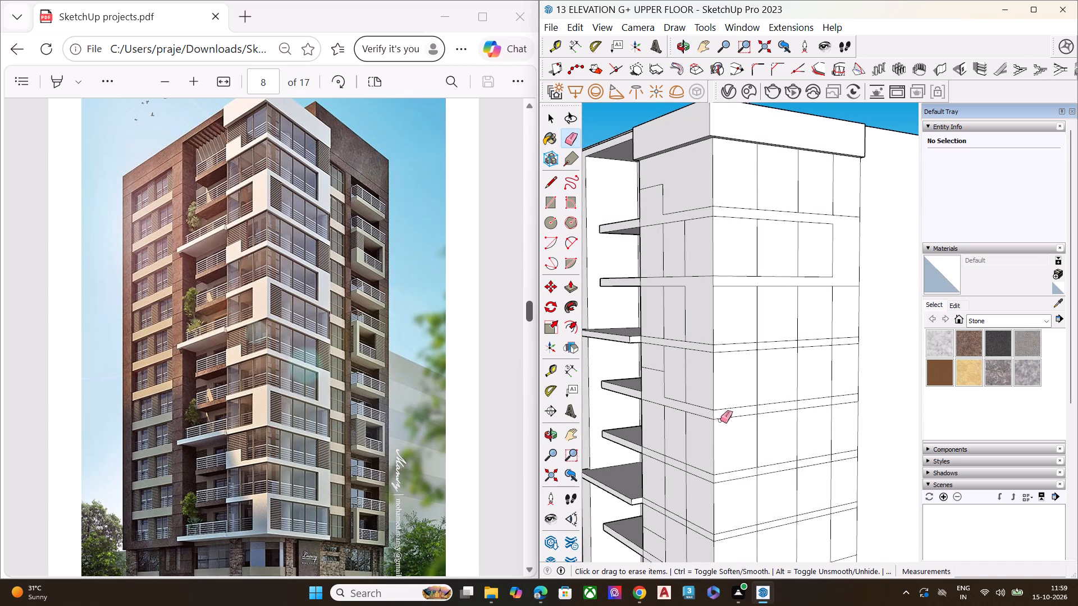
middle_drag(839, 414, 821, 391)
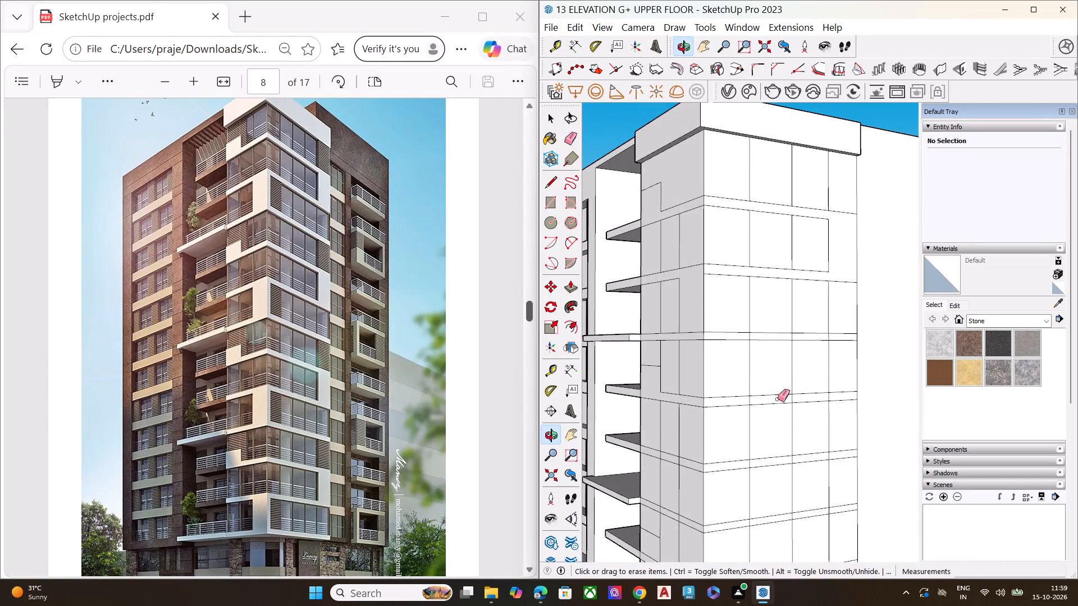
scroll(761, 403, up, 1)
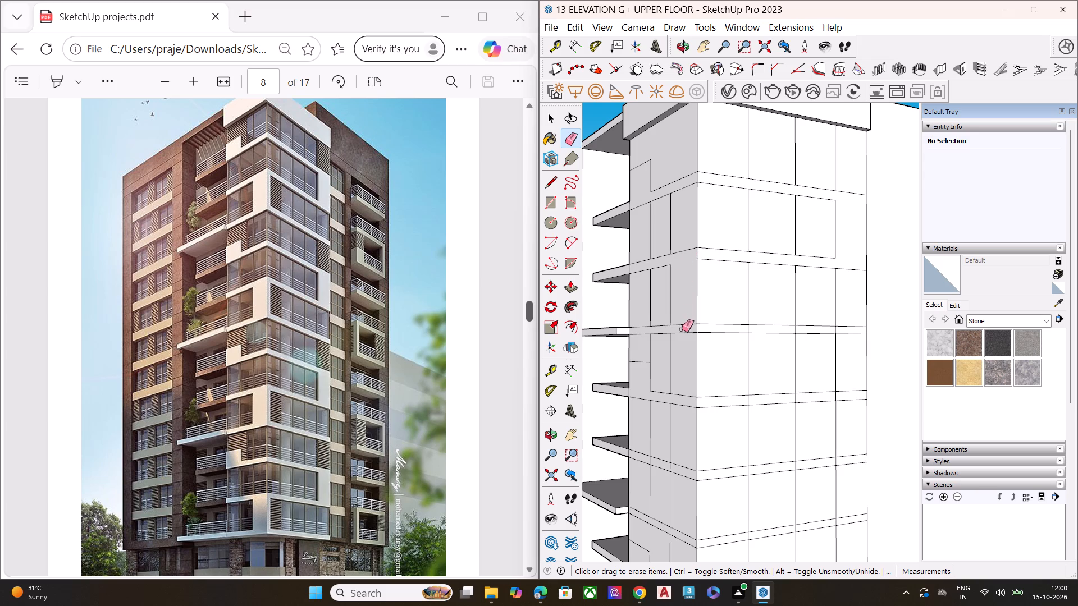
scroll(768, 330, up, 4)
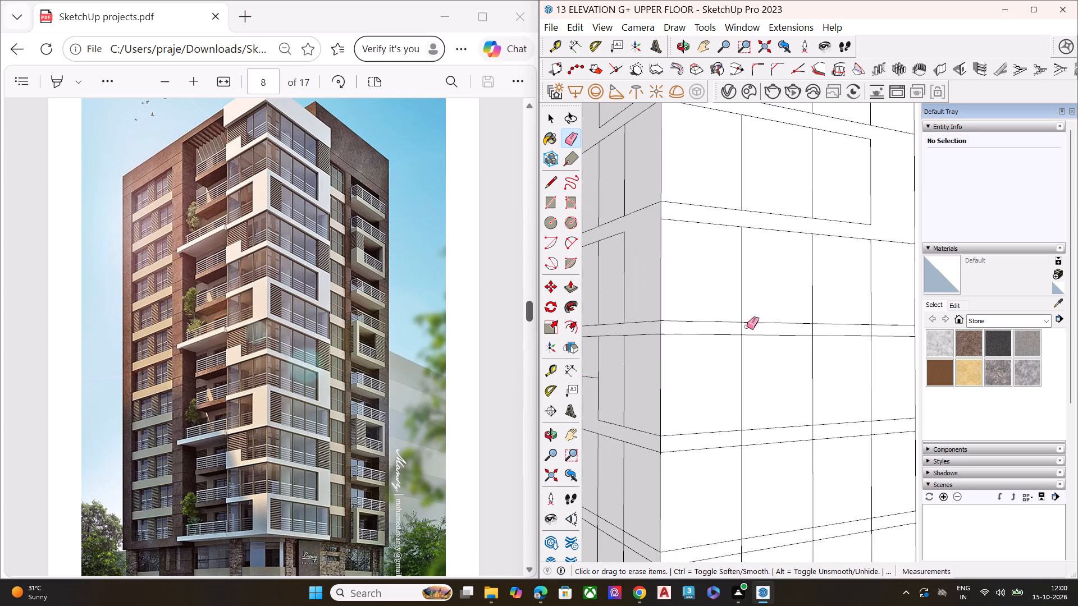
click(740, 329)
click(811, 329)
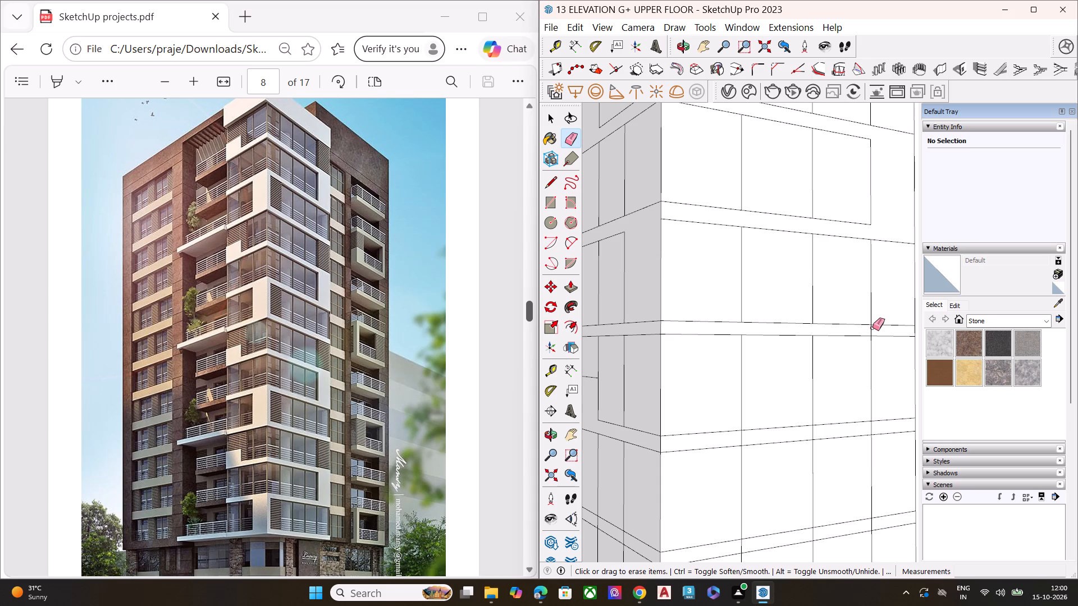
click(872, 329)
On the side face's fourth floor band, erase the three crossing vertical segments and the lower-edge segment between the outermost divider and the far edge.
scroll(780, 288, down, 4)
middle_drag(769, 345, 779, 353)
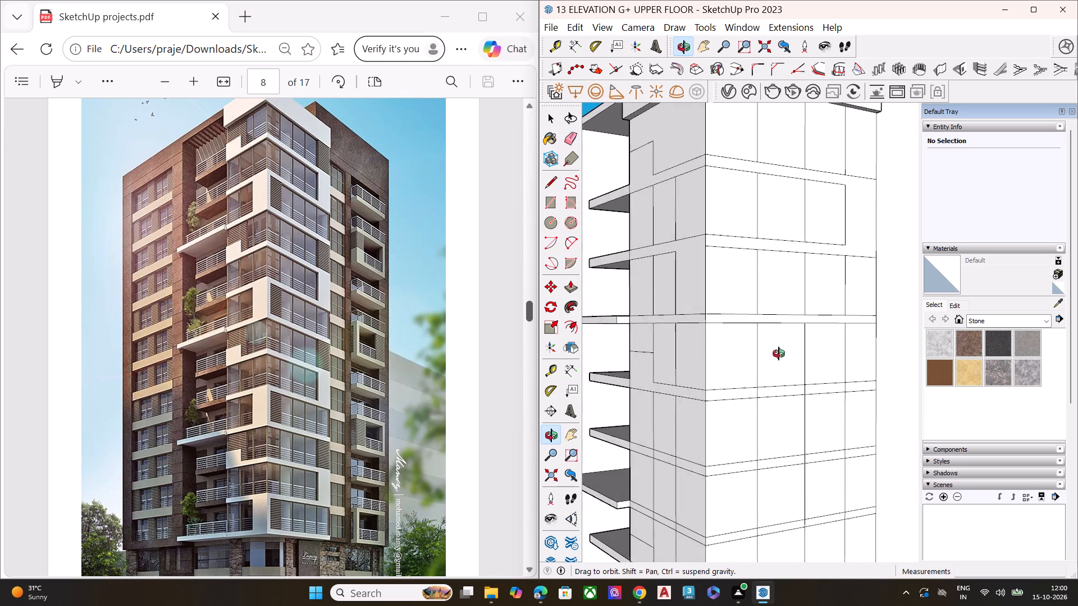
middle_drag(779, 353, 779, 354)
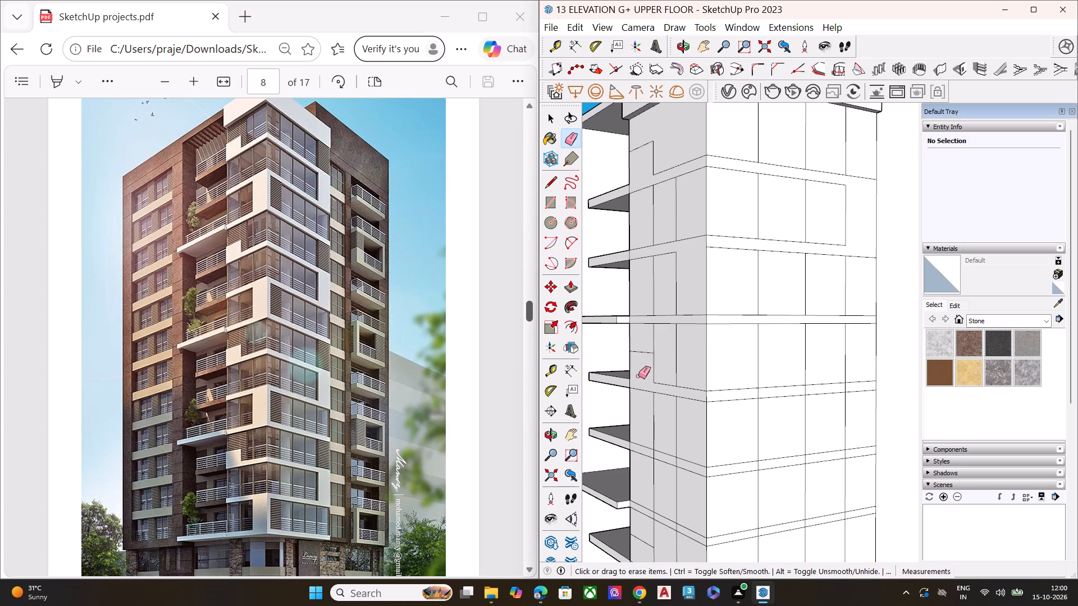
click(757, 392)
click(806, 389)
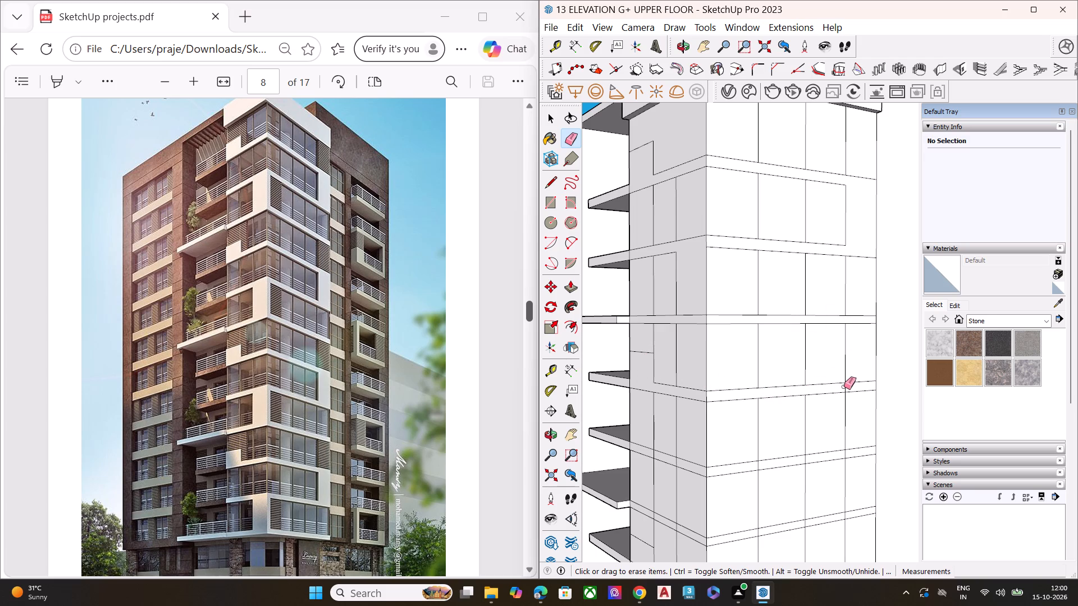
click(846, 387)
click(858, 391)
On the side face's fifth floor band, erase the upper-edge segment beyond the outermost divider and the three short vertical segments crossing the band.
scroll(829, 319, down, 3)
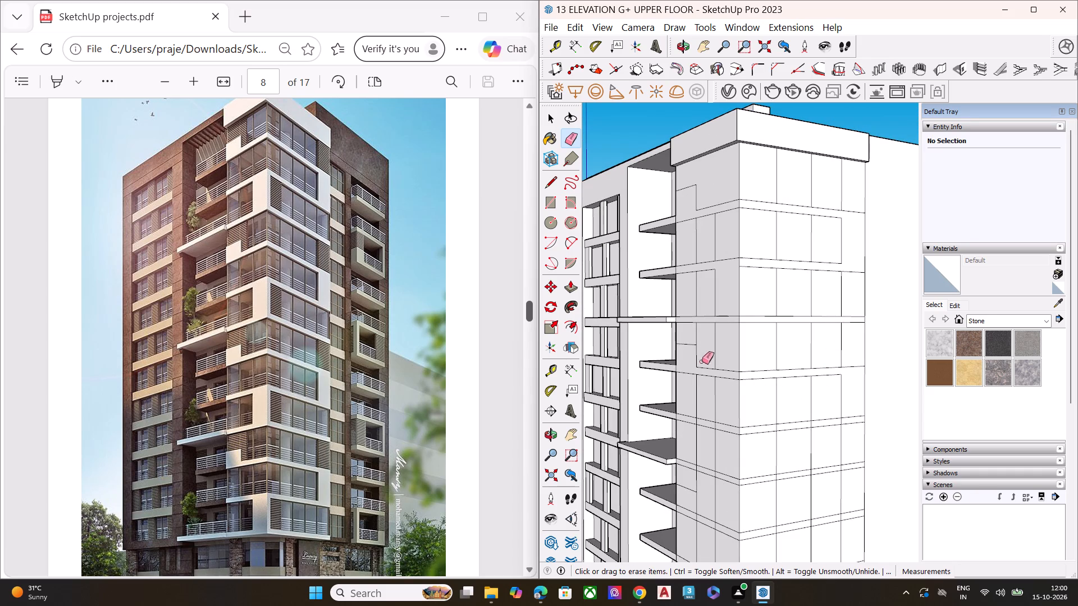
scroll(844, 428, up, 6)
click(853, 410)
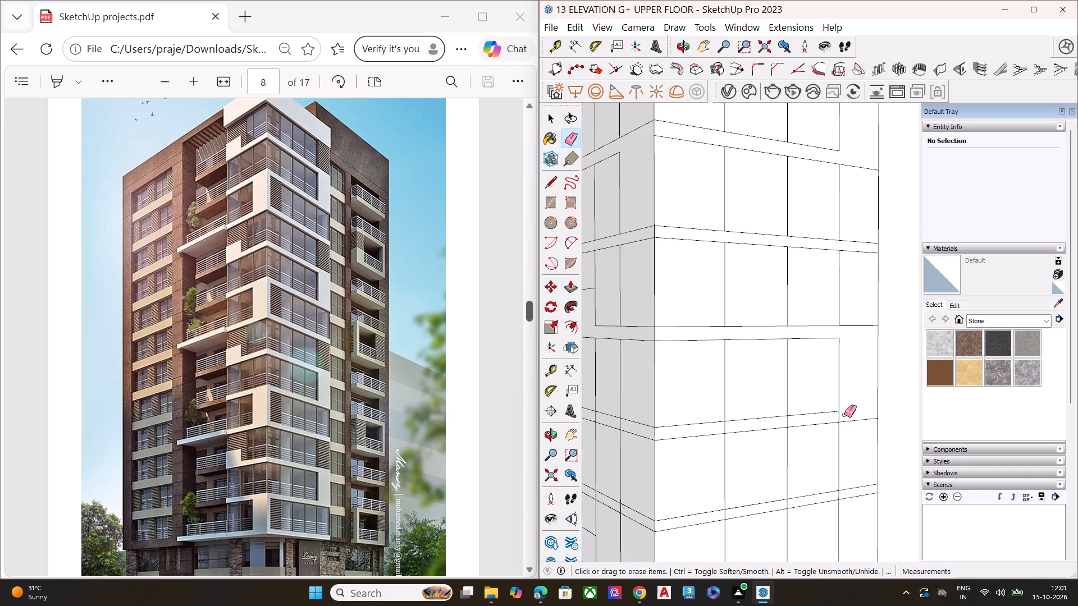
click(841, 415)
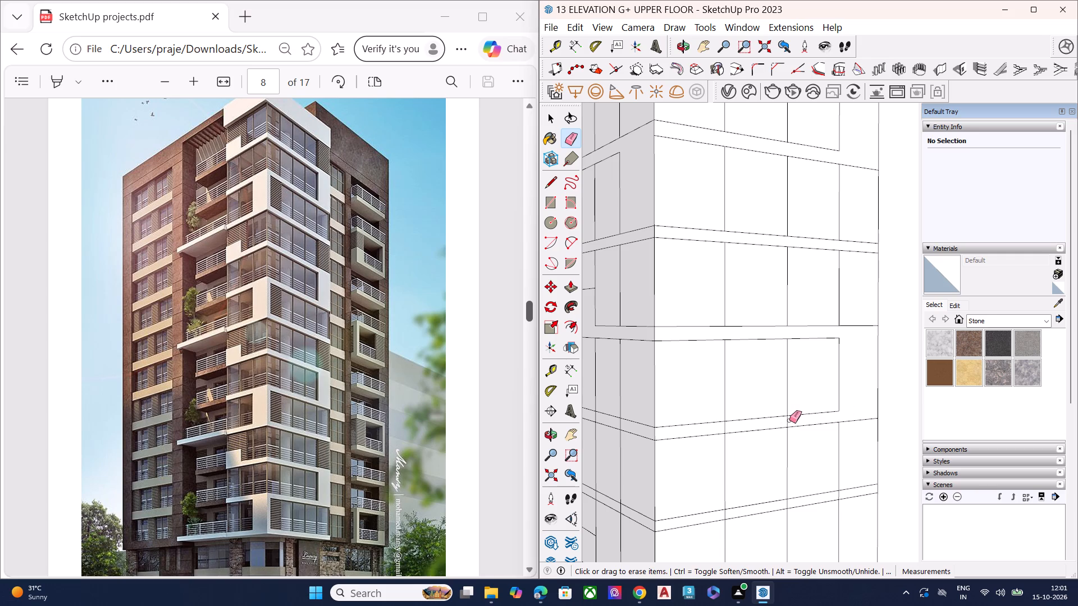
click(789, 420)
click(725, 429)
scroll(815, 366, down, 1)
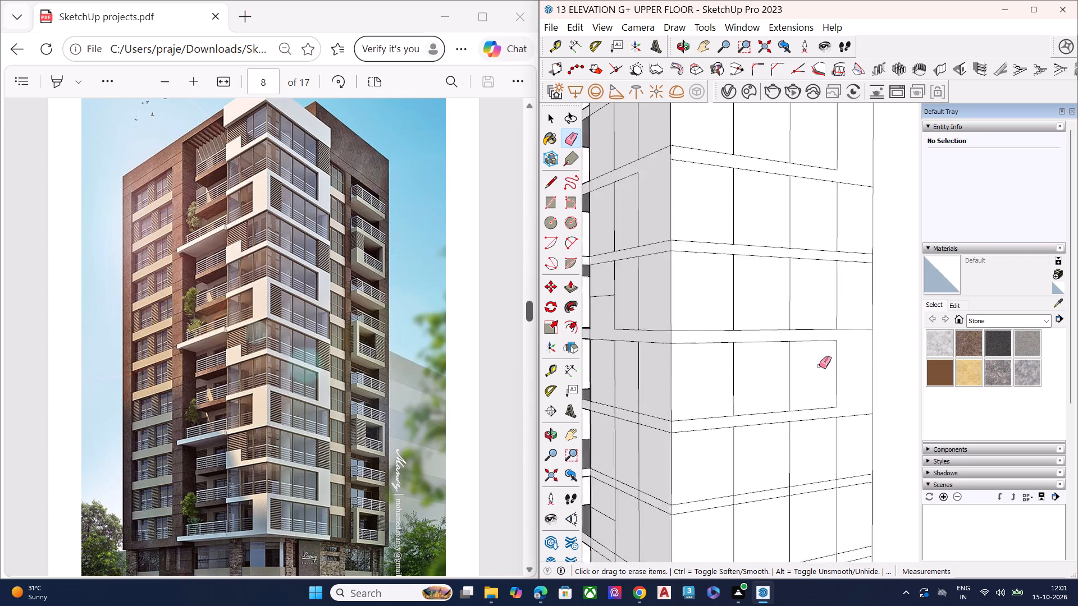
On the balcony-side face's fifth floor band, erase the lower-edge segment next to the building corner and the two short vertical segments crossing the band.
scroll(819, 366, down, 3)
middle_drag(682, 433, 704, 415)
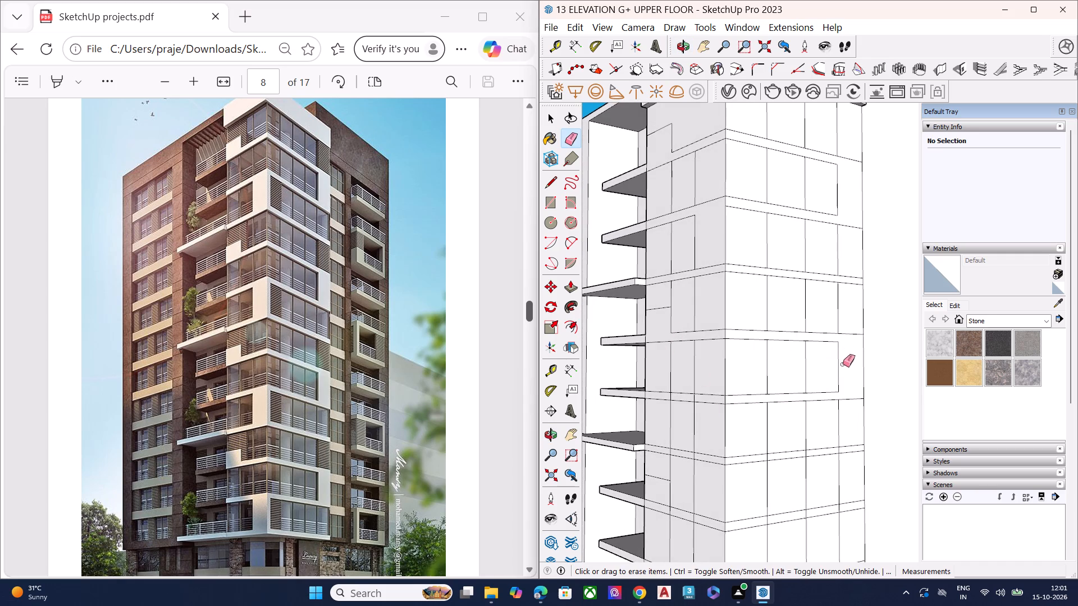
scroll(706, 404, down, 1)
scroll(706, 404, up, 3)
scroll(706, 404, down, 1)
click(716, 403)
click(693, 398)
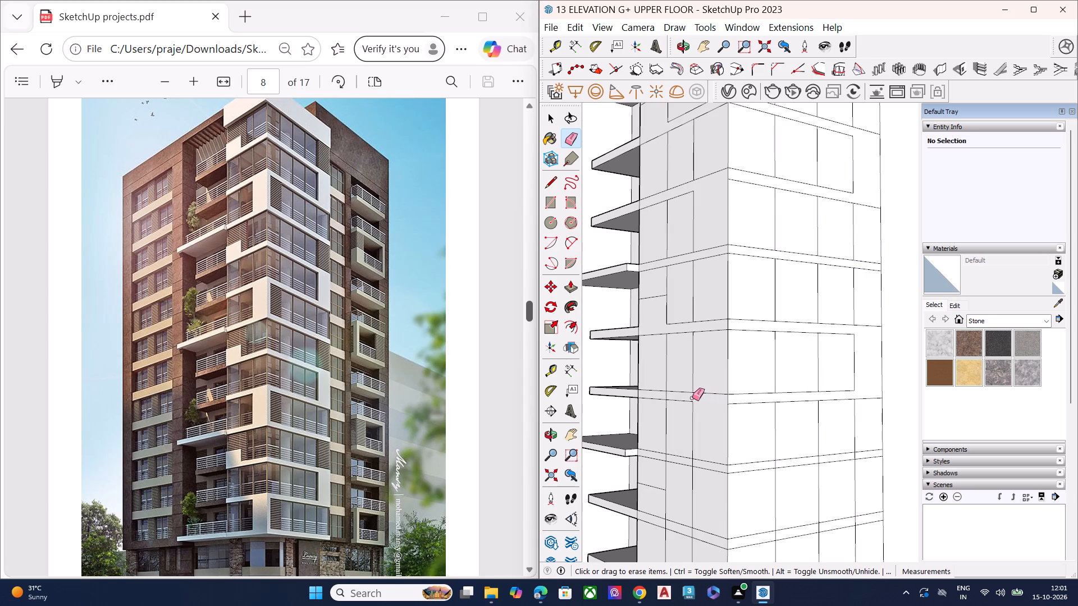
click(665, 394)
On the balcony-side face's sixth floor band, erase the two crossing vertical segments and the upper-edge segment next to the building corner.
scroll(715, 333, down, 6)
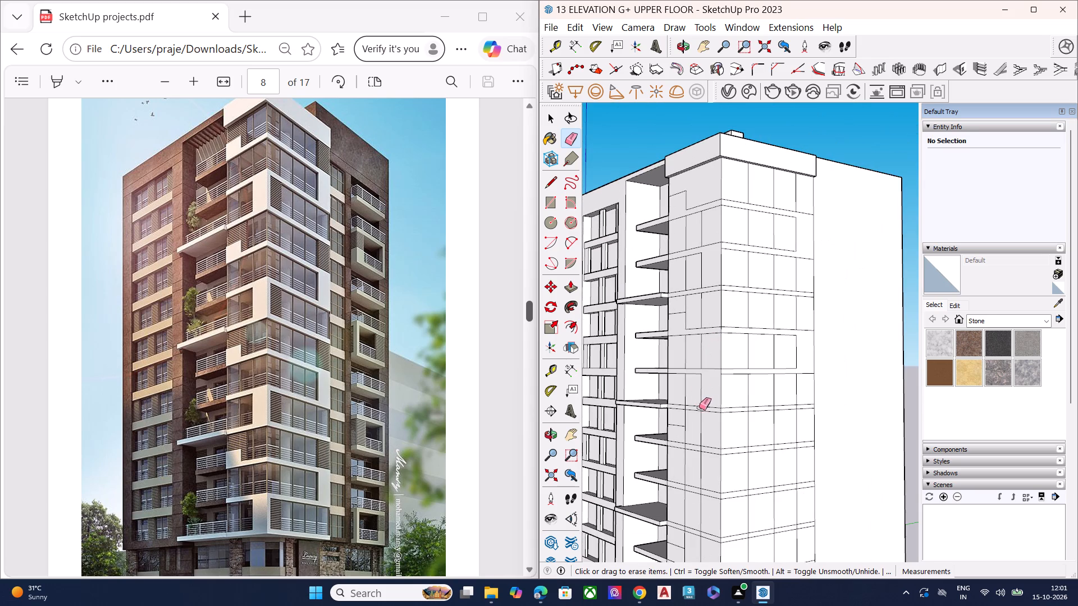
middle_drag(708, 410, 703, 387)
scroll(689, 366, up, 6)
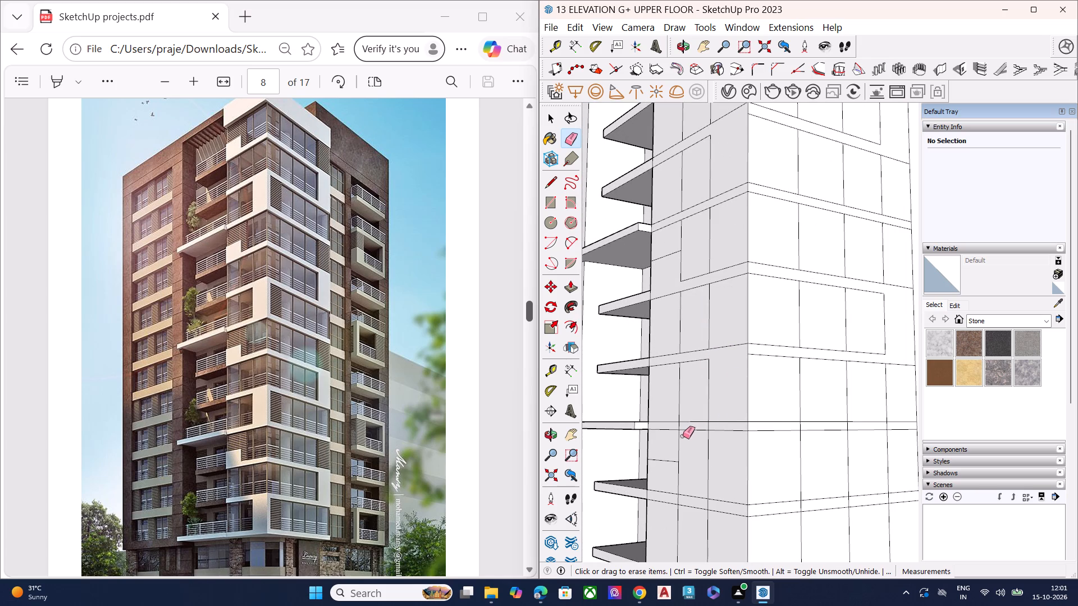
scroll(682, 436, up, 5)
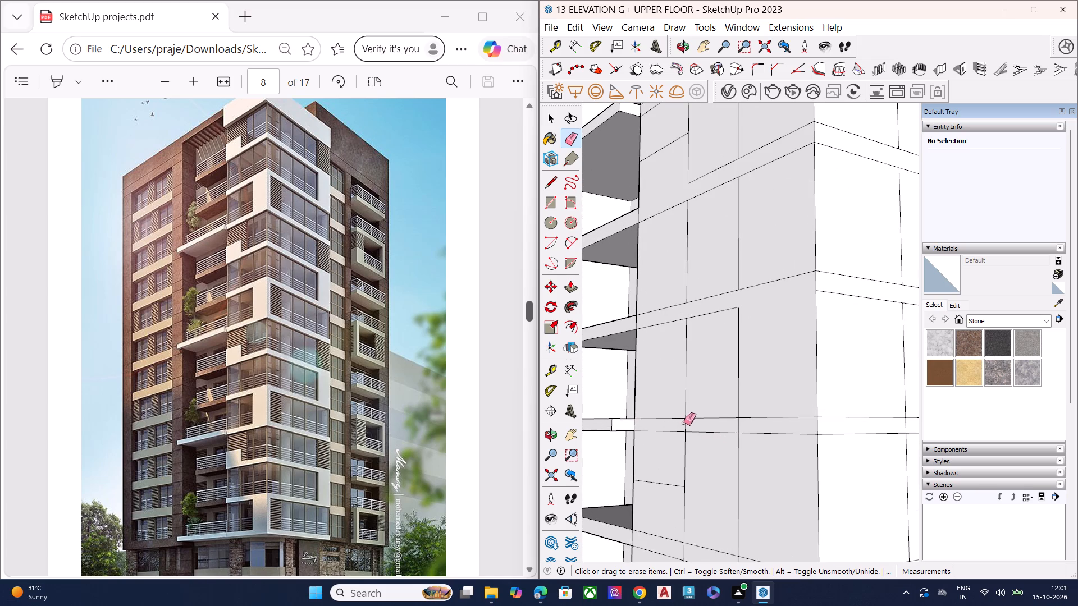
click(684, 423)
click(737, 425)
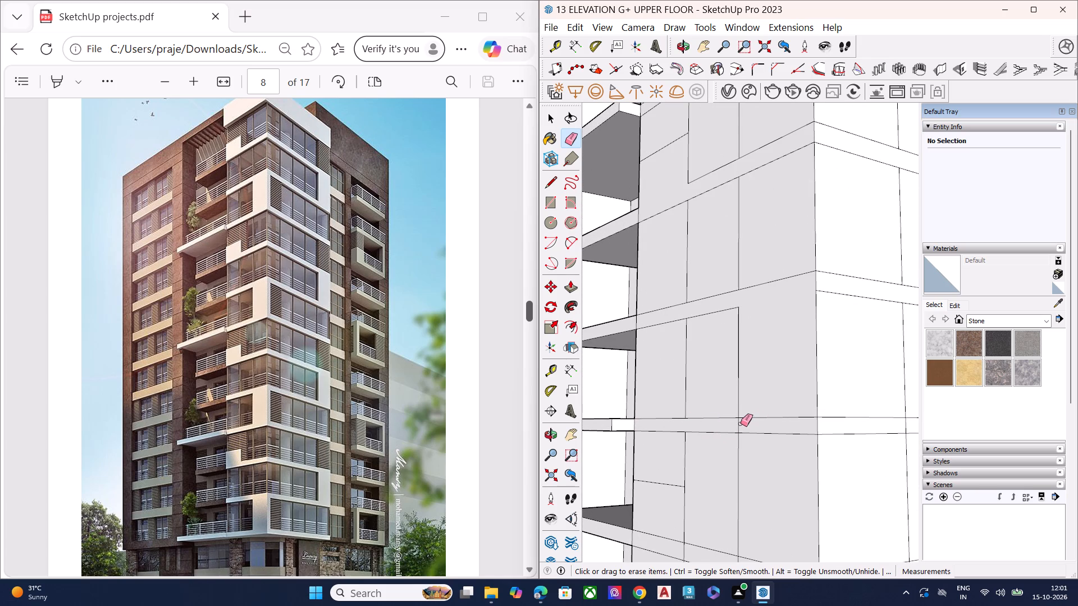
click(739, 424)
click(748, 417)
scroll(701, 398, down, 2)
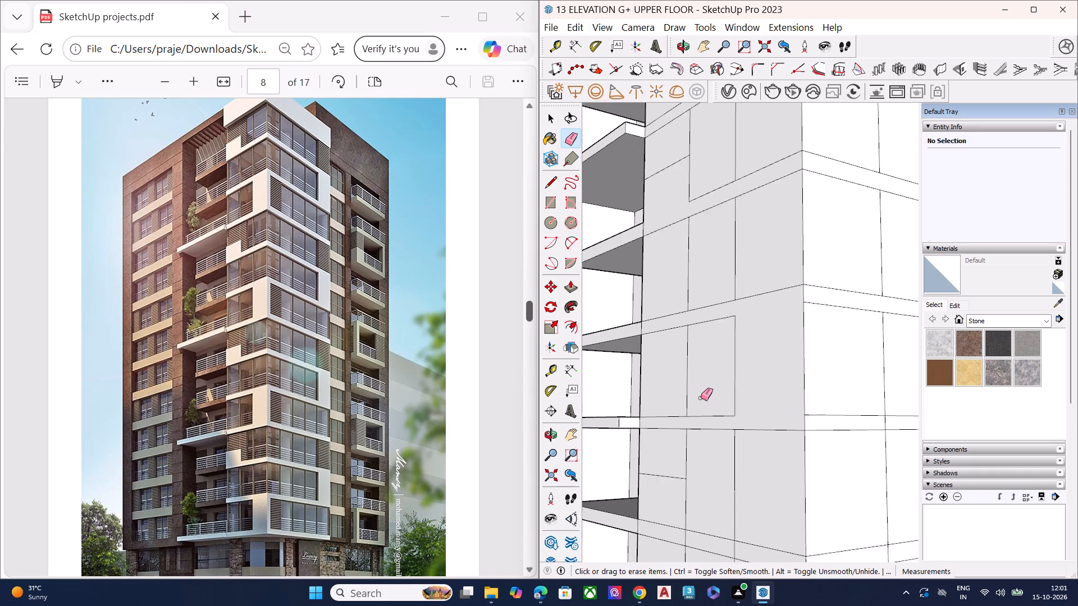
scroll(701, 398, down, 5)
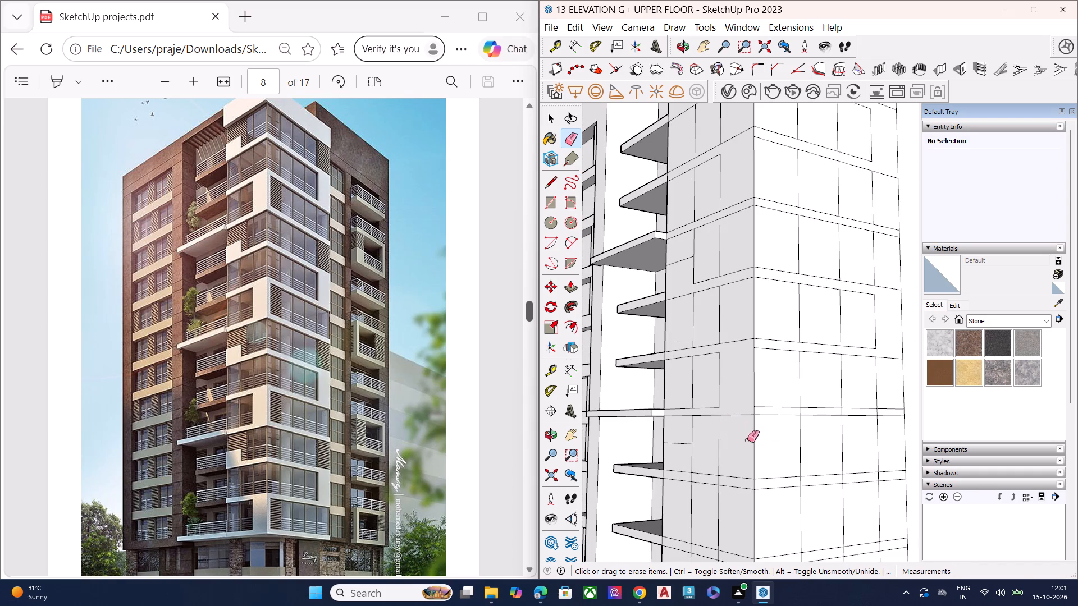
On the side face's sixth floor band, erase the three short vertical segments crossing the band.
scroll(742, 402, up, 1)
scroll(668, 357, down, 1)
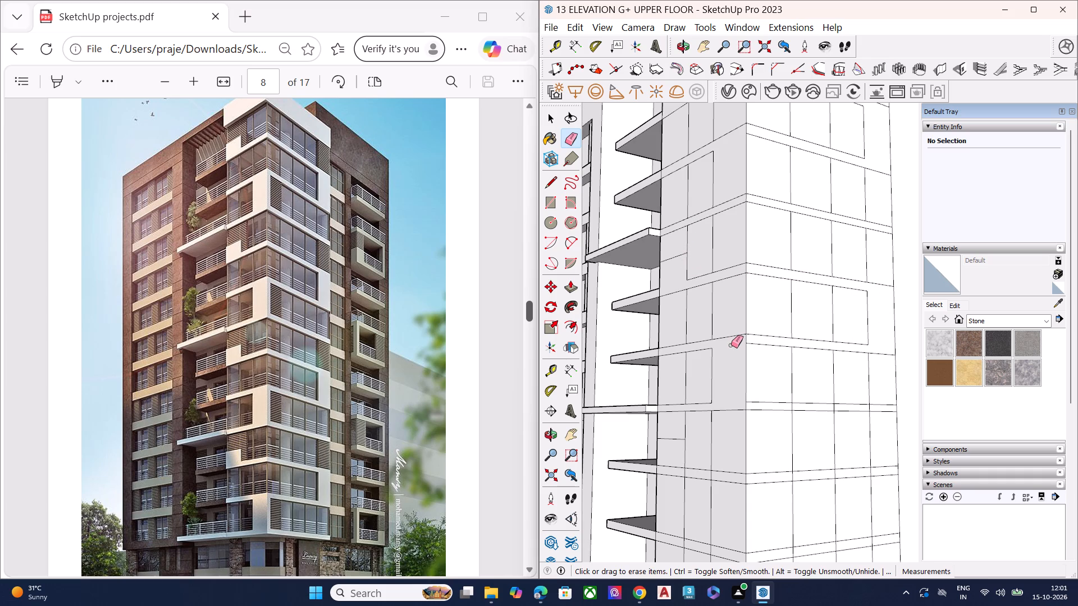
scroll(787, 411, up, 3)
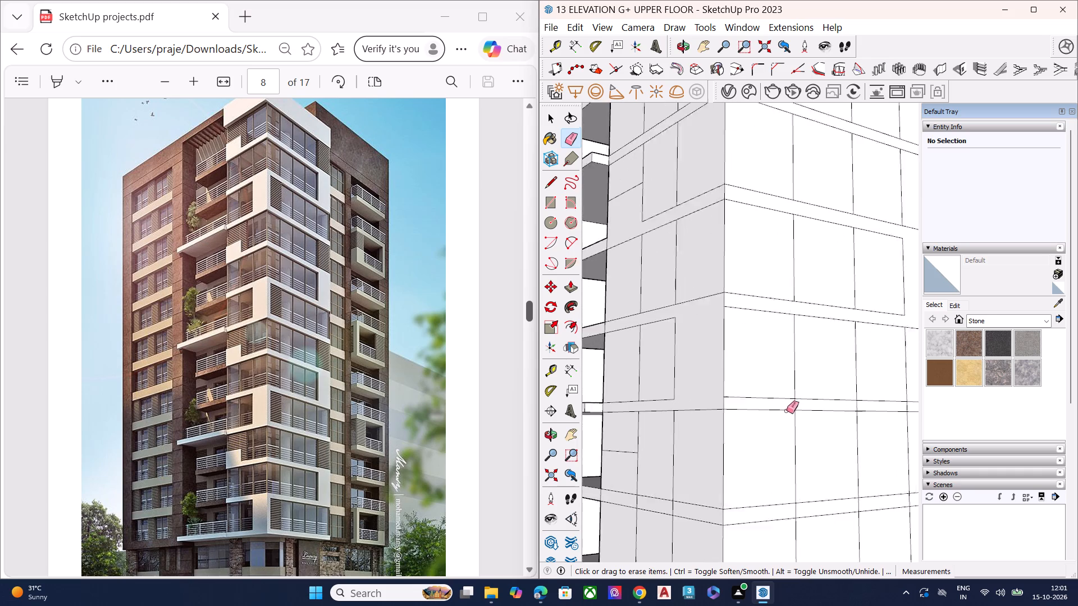
scroll(787, 411, up, 3)
click(796, 405)
click(872, 405)
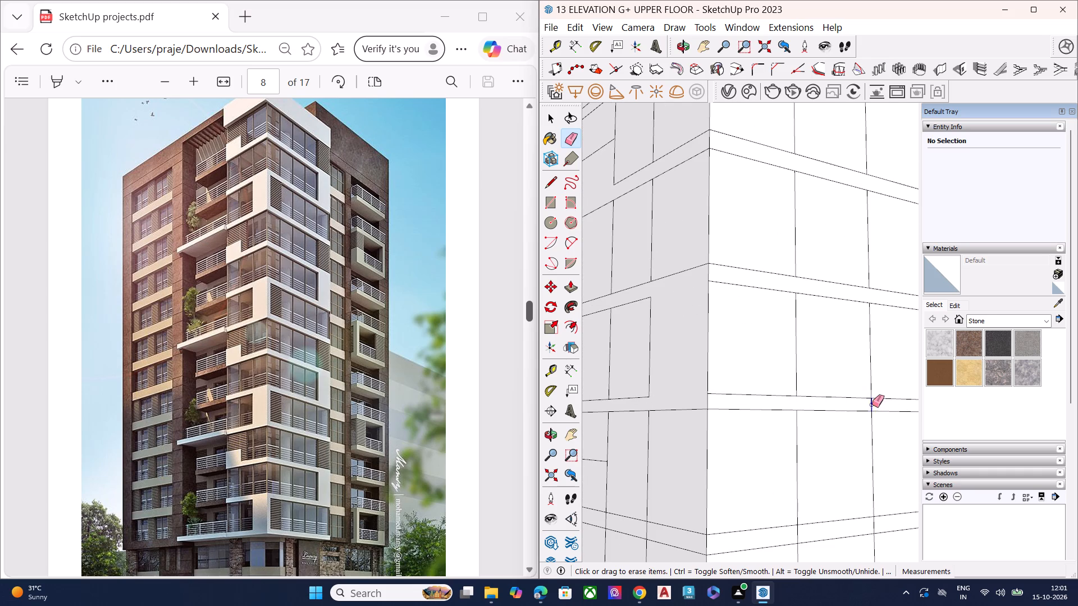
scroll(760, 378, down, 2)
scroll(750, 378, up, 1)
scroll(744, 378, down, 4)
scroll(864, 392, up, 3)
scroll(867, 393, down, 1)
scroll(867, 393, up, 2)
click(874, 399)
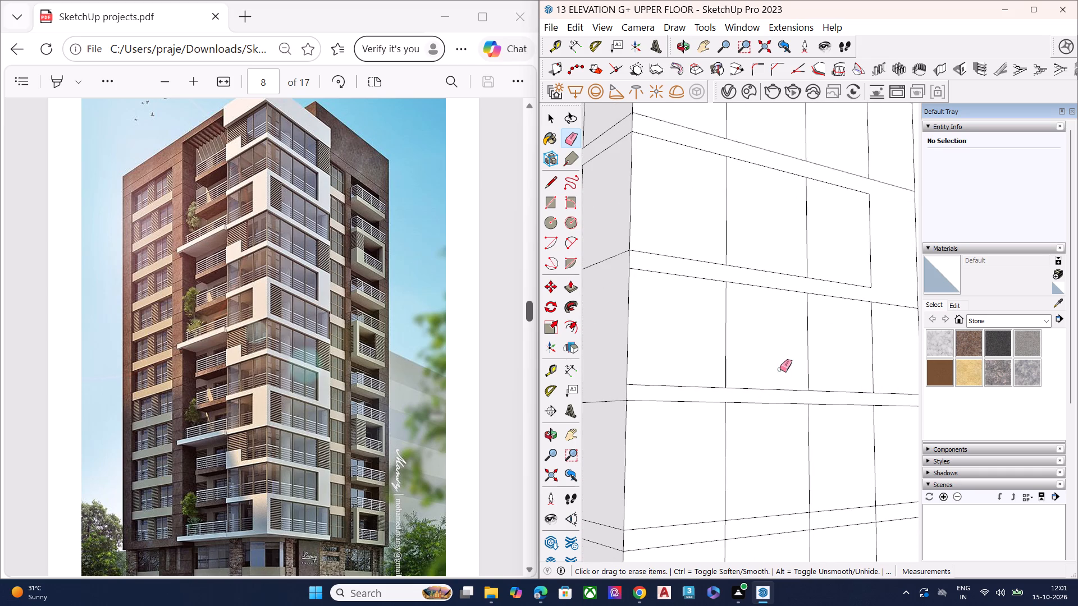
On the balcony-side face, draw a horizontal line about 1899' 1 3/4" long across the panel strip beside the balconies, just above the sixth floor band.
scroll(783, 366, down, 5)
scroll(881, 383, down, 2)
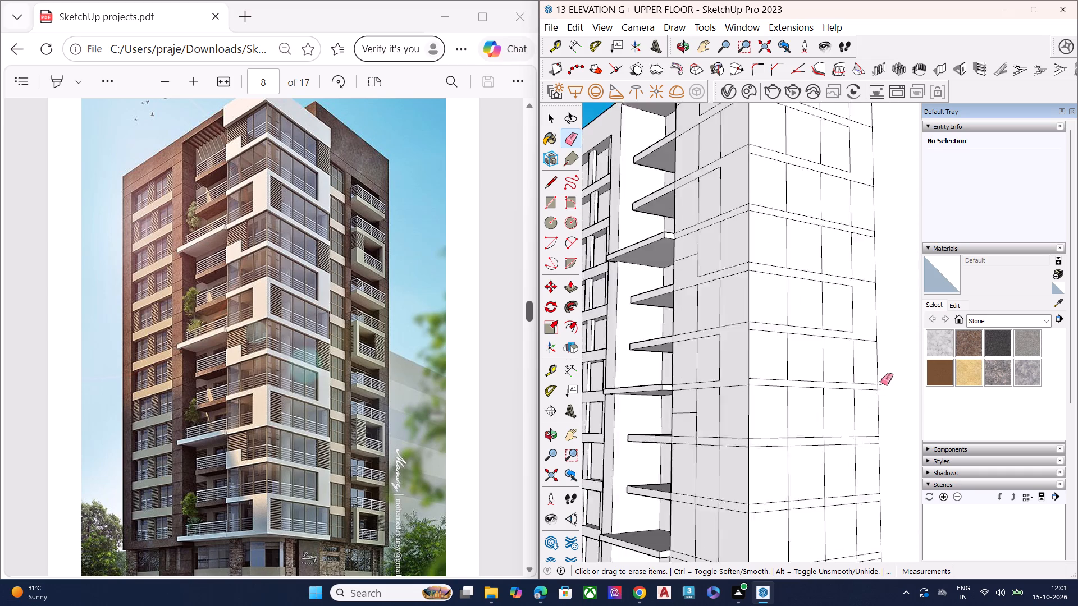
scroll(881, 383, down, 4)
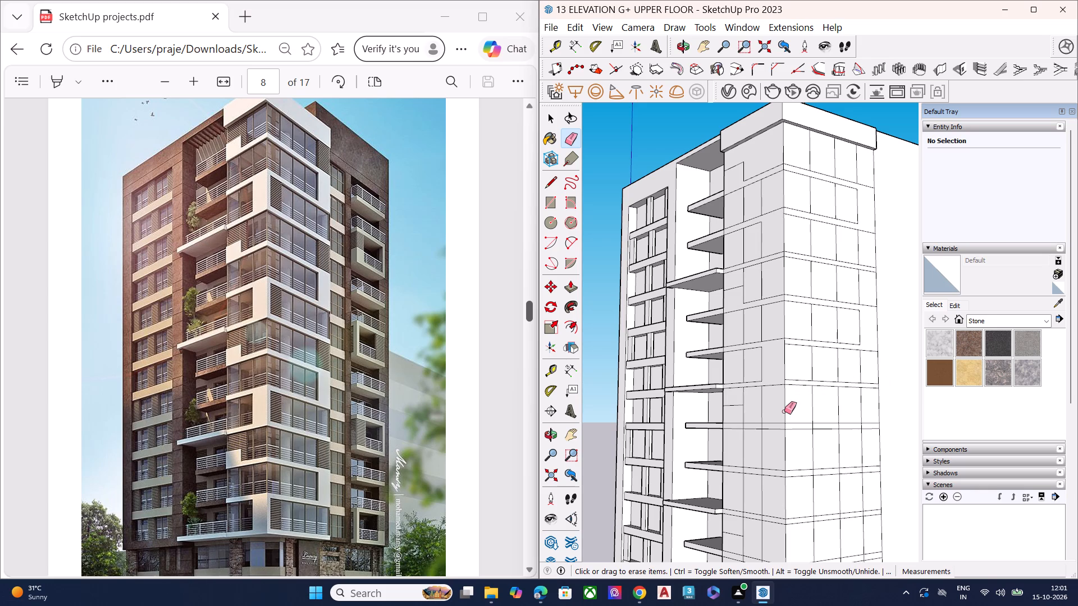
scroll(774, 449, up, 2)
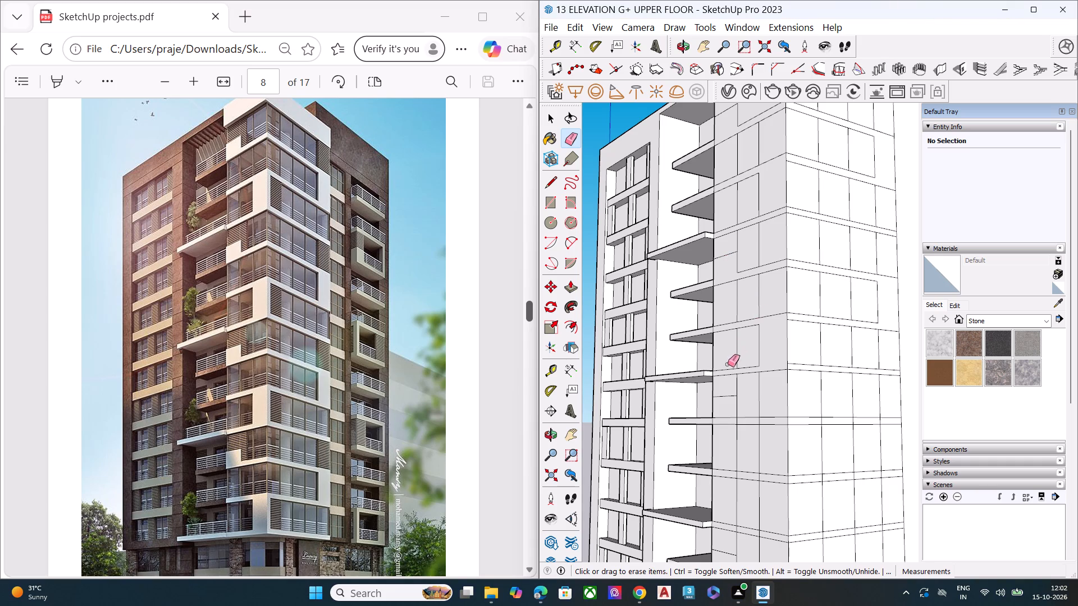
scroll(715, 372, up, 3)
key(space)
scroll(720, 353, up, 4)
key(l)
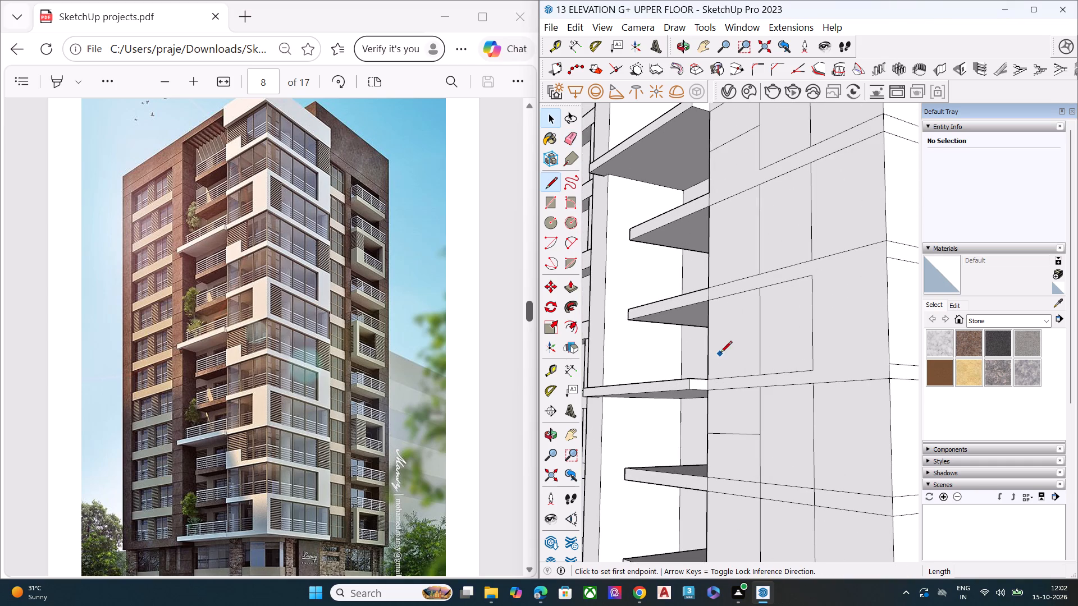
click(710, 340)
click(762, 335)
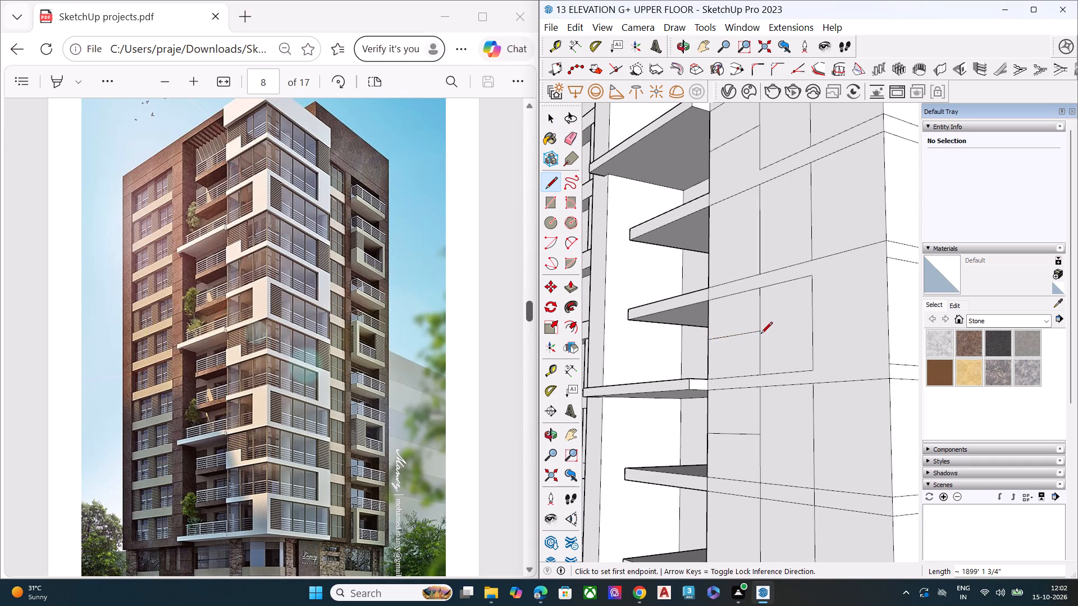
Delete the short horizontal line in the panel strip beside the balconies, just below the balcony-side face's sixth floor band.
scroll(710, 272, down, 4)
scroll(710, 272, up, 2)
scroll(710, 272, down, 6)
scroll(703, 389, up, 3)
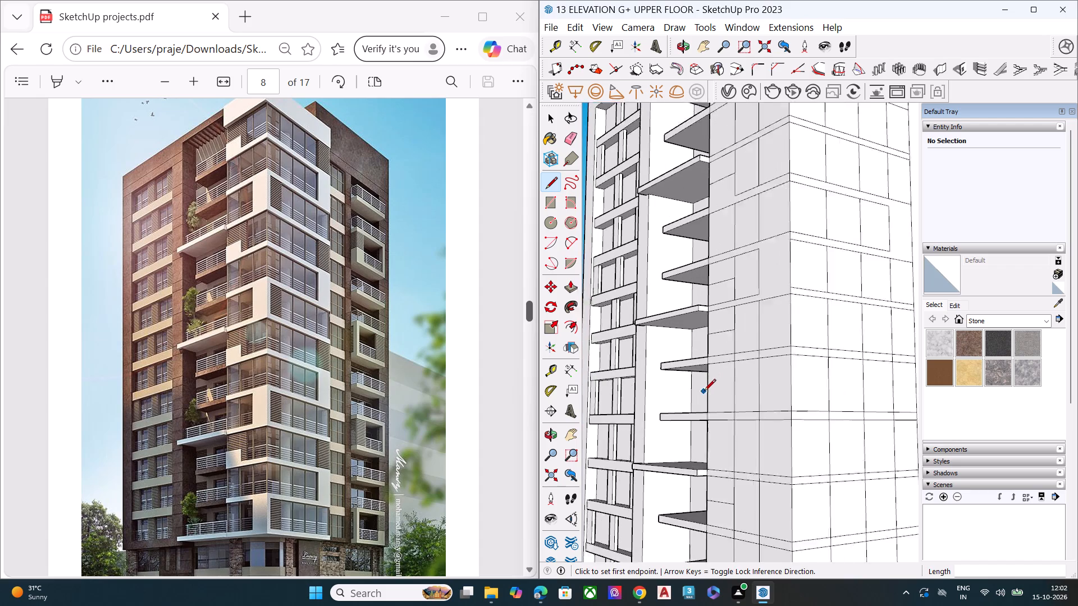
key(space)
click(724, 324)
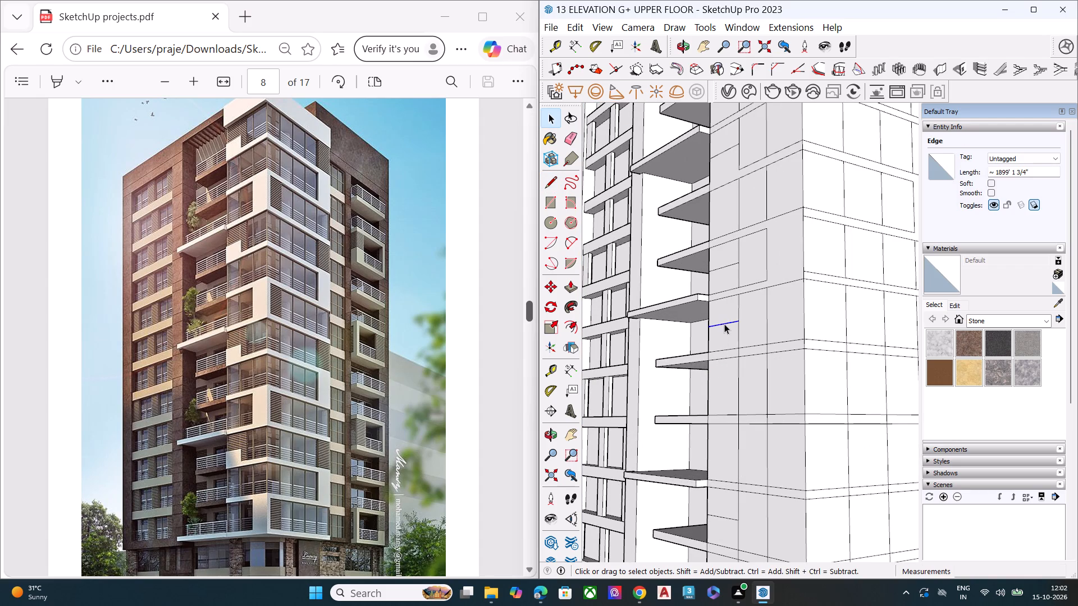
key(Delete)
On the balcony-side face's lowest band above the base, erase the crossing vertical segment nearer the balconies and the lower-edge segment next to the building corner.
scroll(695, 304, down, 5)
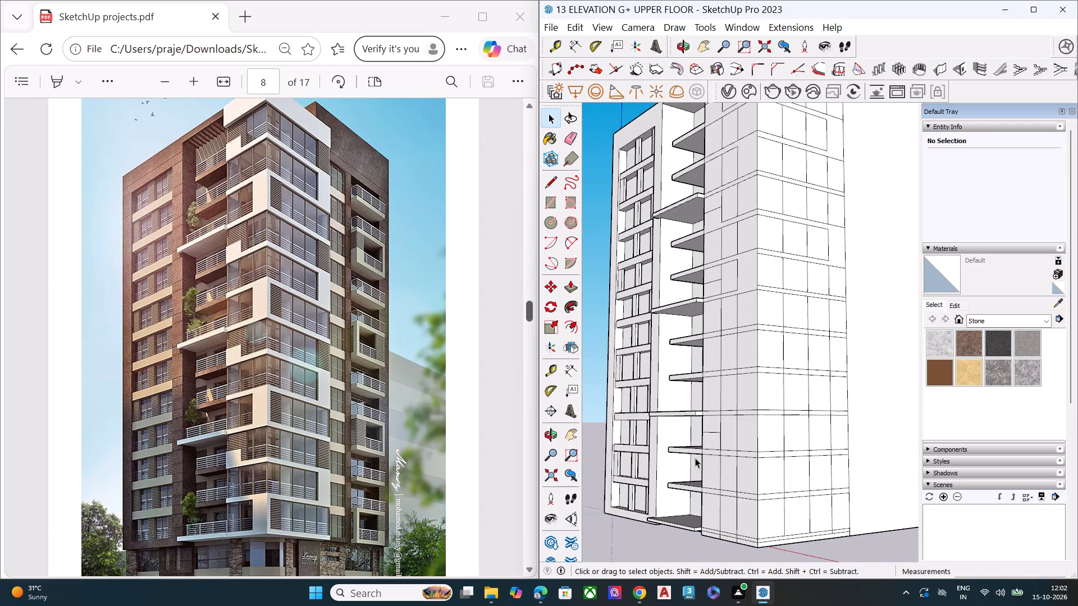
scroll(700, 491, up, 1)
scroll(702, 325, down, 3)
scroll(716, 521, up, 2)
scroll(718, 529, down, 1)
scroll(719, 530, up, 2)
scroll(707, 461, up, 2)
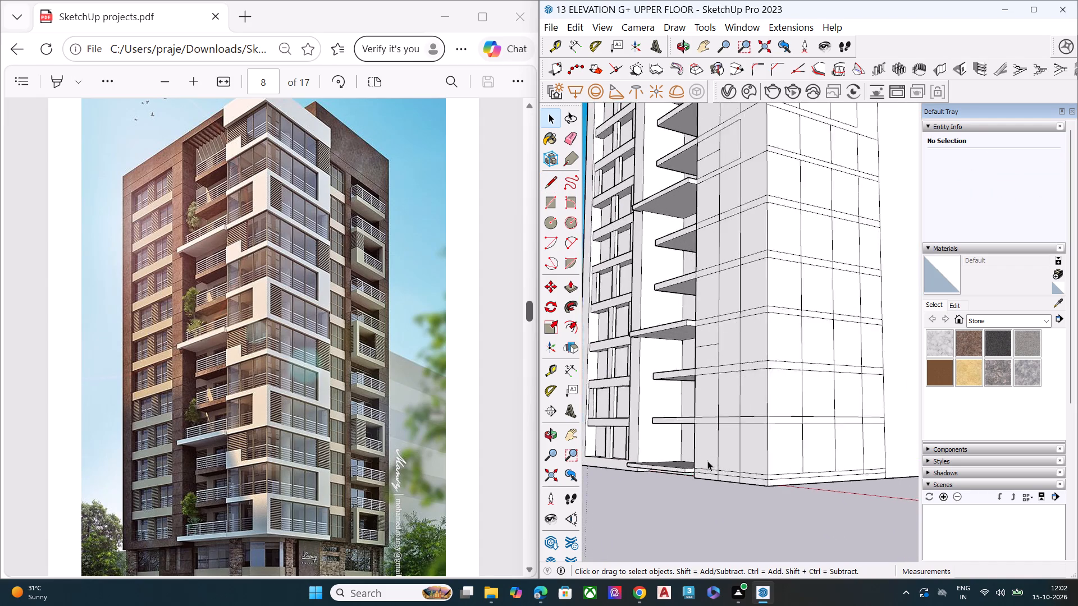
scroll(707, 461, up, 8)
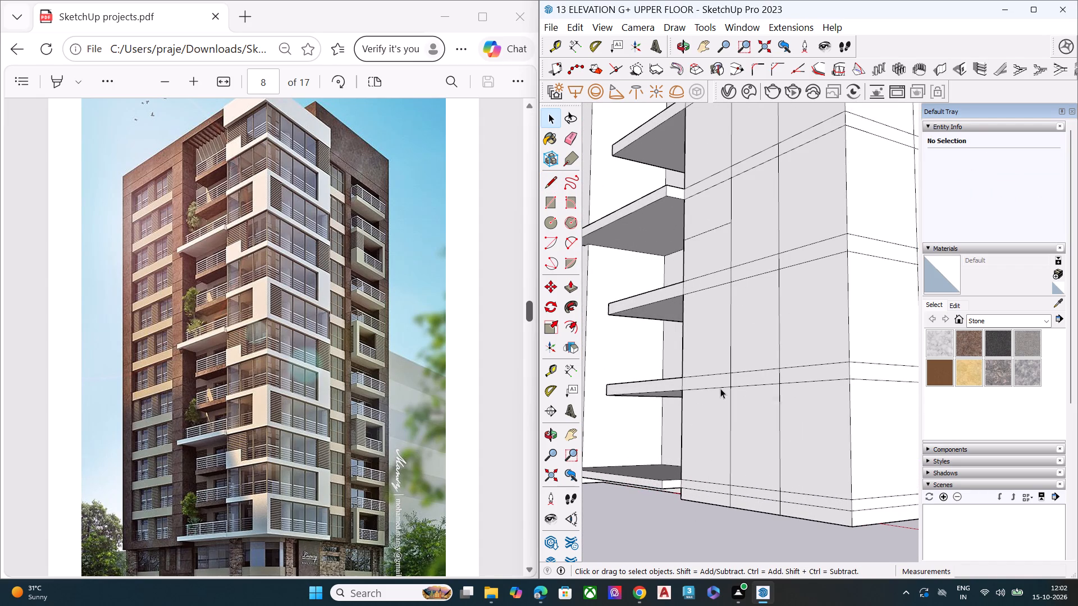
key(e)
click(732, 380)
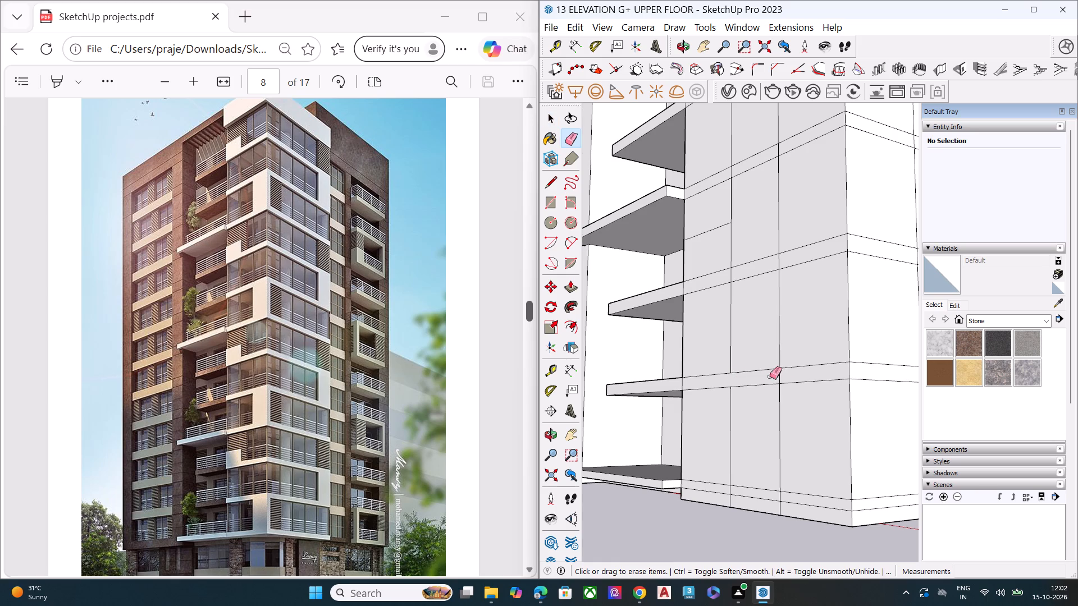
click(777, 377)
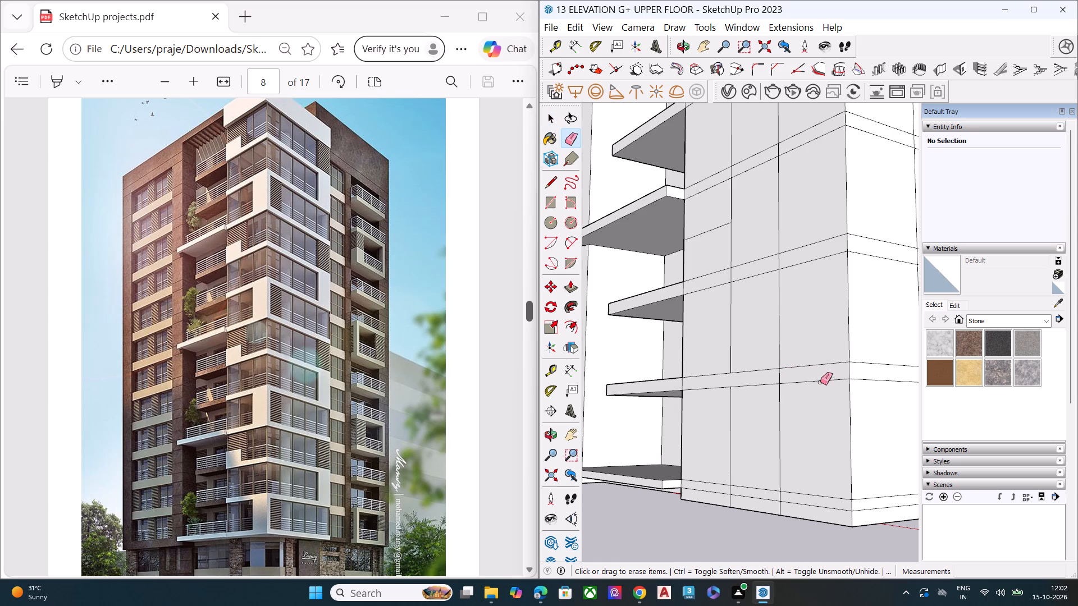
click(820, 382)
On the side face's lowest floor band above the base, erase the three short vertical segments crossing the band.
scroll(739, 381, down, 6)
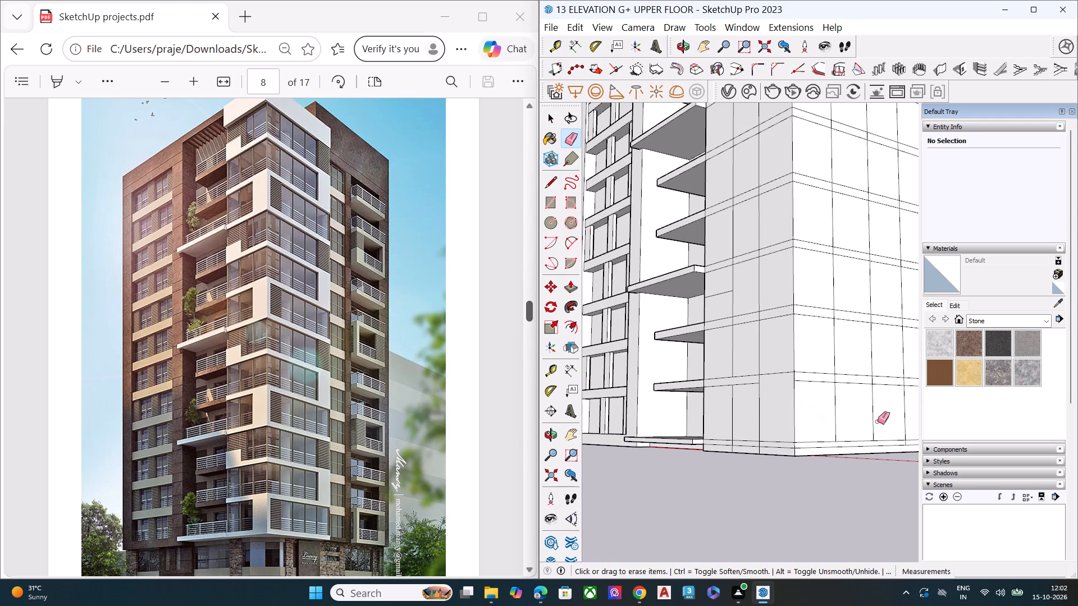
middle_drag(878, 421, 782, 419)
scroll(761, 448, up, 2)
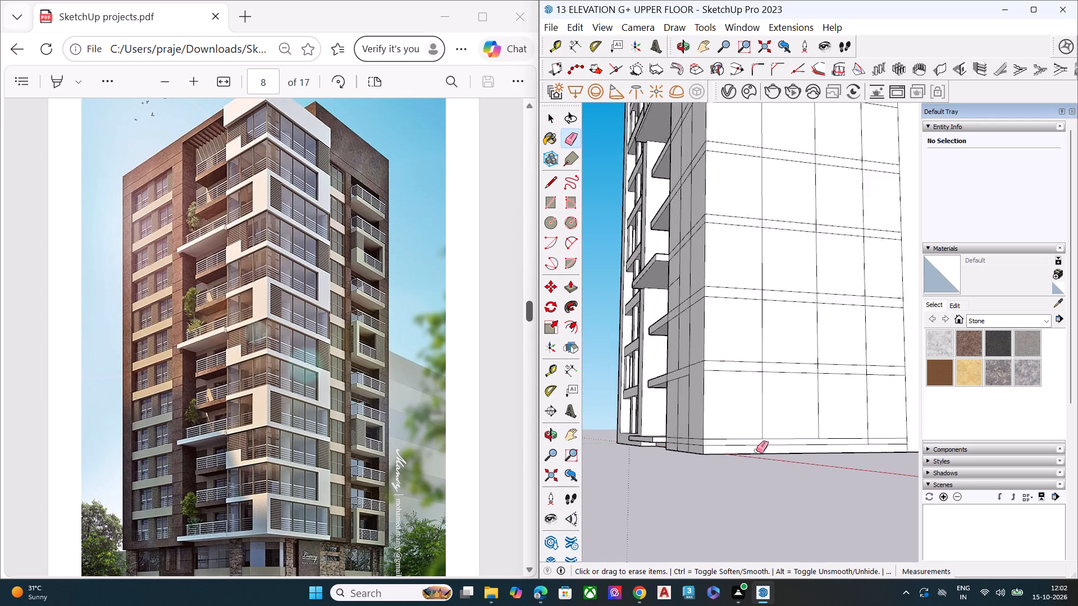
scroll(756, 451, up, 5)
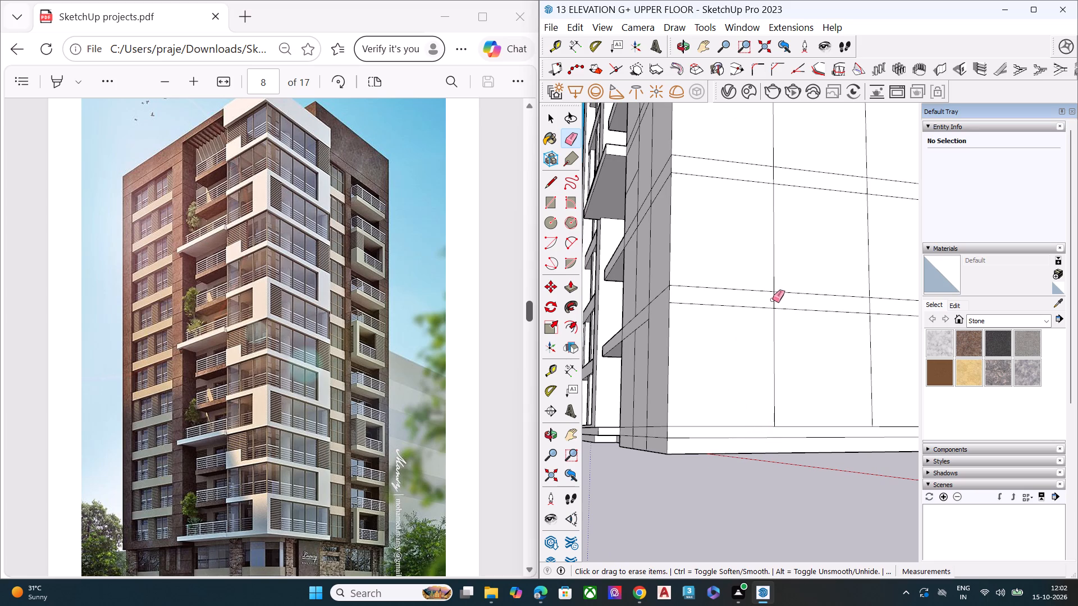
click(774, 300)
scroll(692, 327, down, 6)
scroll(810, 320, up, 4)
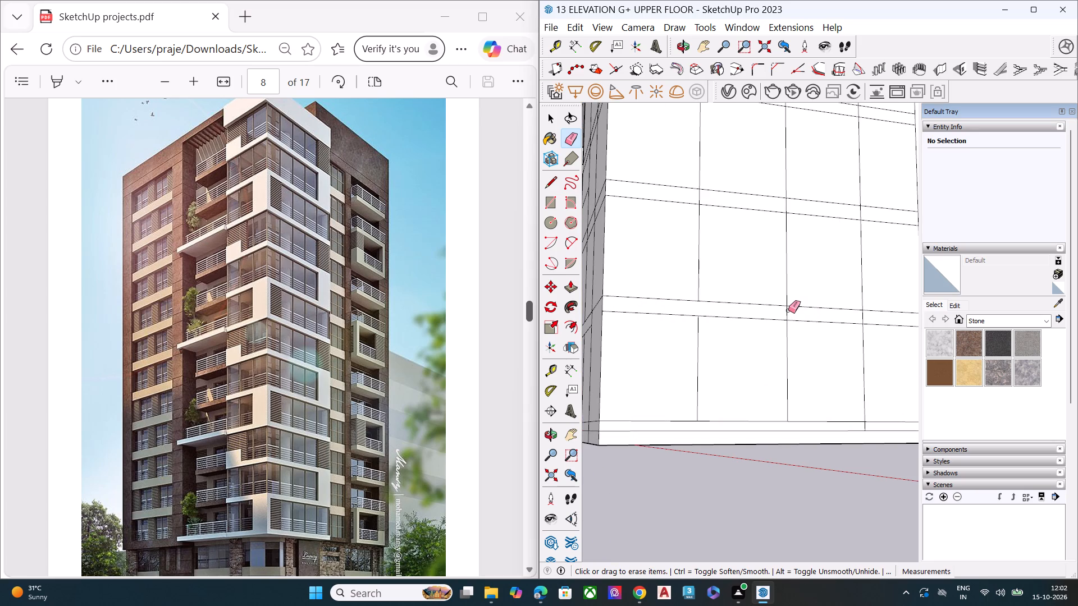
click(788, 310)
click(863, 315)
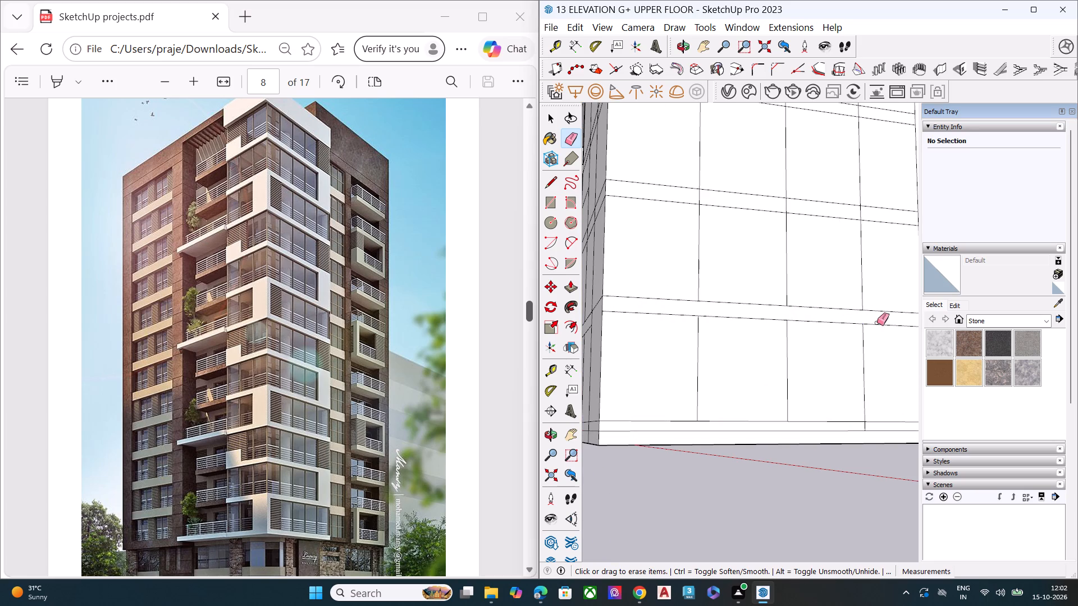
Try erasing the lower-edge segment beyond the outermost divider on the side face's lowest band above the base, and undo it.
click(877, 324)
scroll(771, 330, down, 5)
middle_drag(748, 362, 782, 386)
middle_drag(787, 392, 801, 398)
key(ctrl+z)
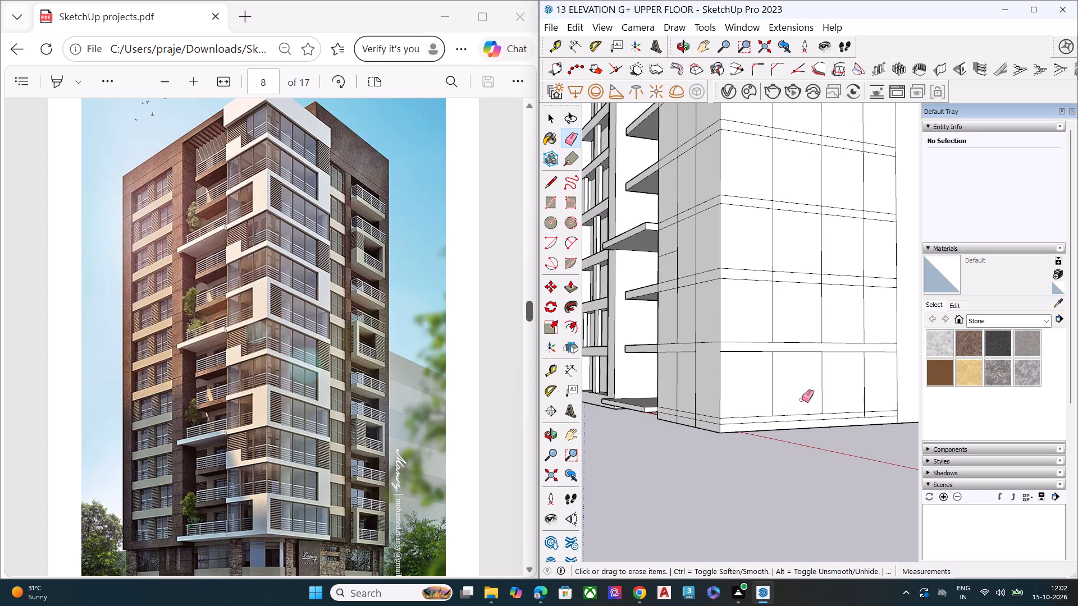
On the lowest band above the base, erase the side face's upper-edge segment beyond the outermost divider and the balcony-side face's remaining crossing vertical.
click(881, 343)
middle_drag(720, 355, 755, 350)
scroll(725, 354, up, 4)
click(720, 338)
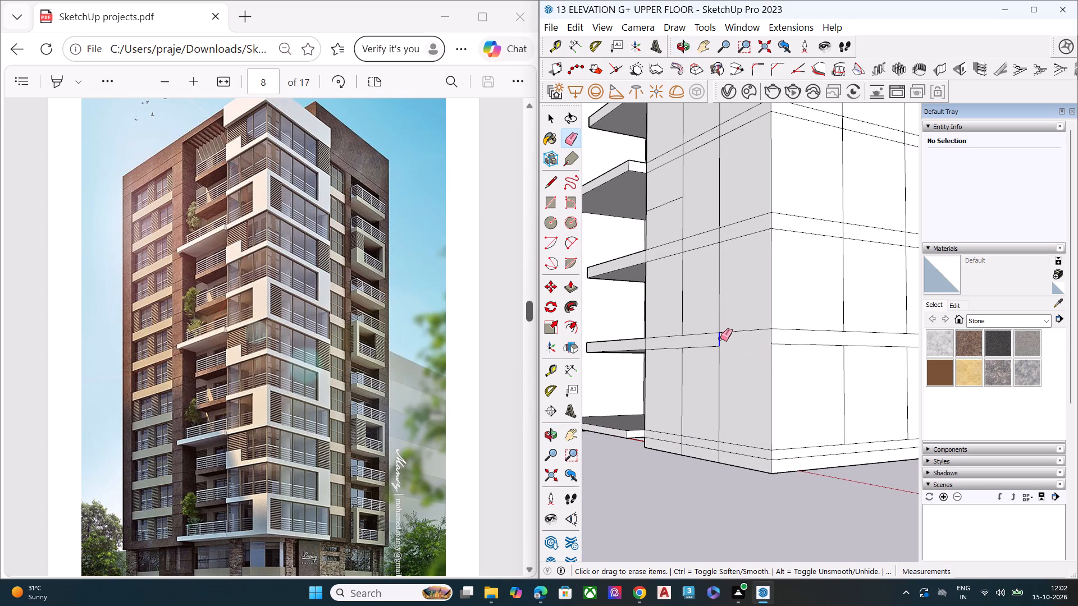
Check how the lowest band's faces are bounded on both sides of the building corner by selecting them.
scroll(695, 392, down, 5)
key(space)
click(718, 379)
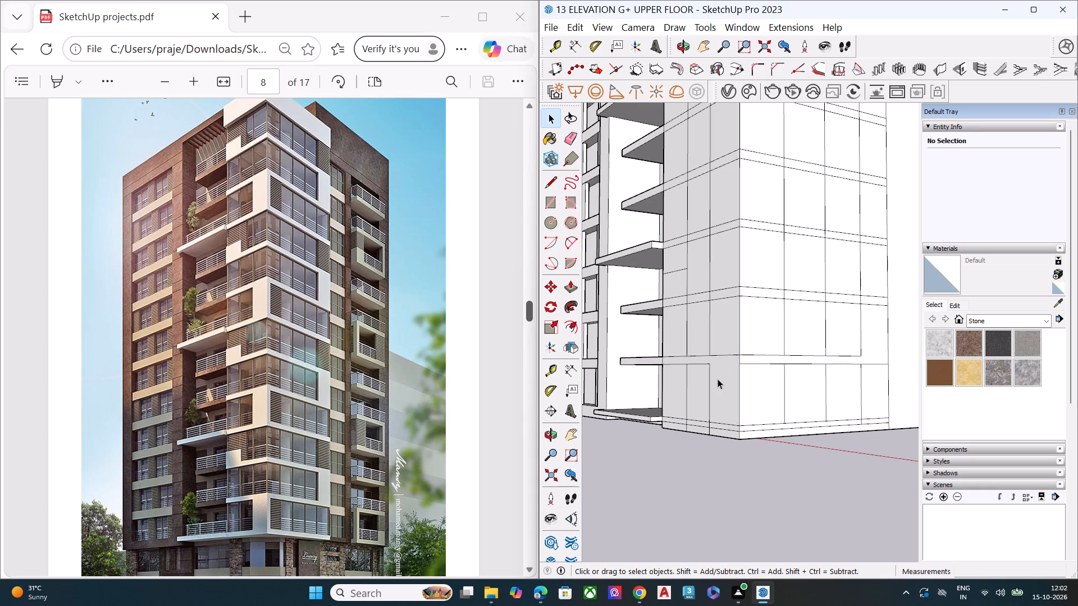
scroll(744, 364, up, 5)
click(751, 359)
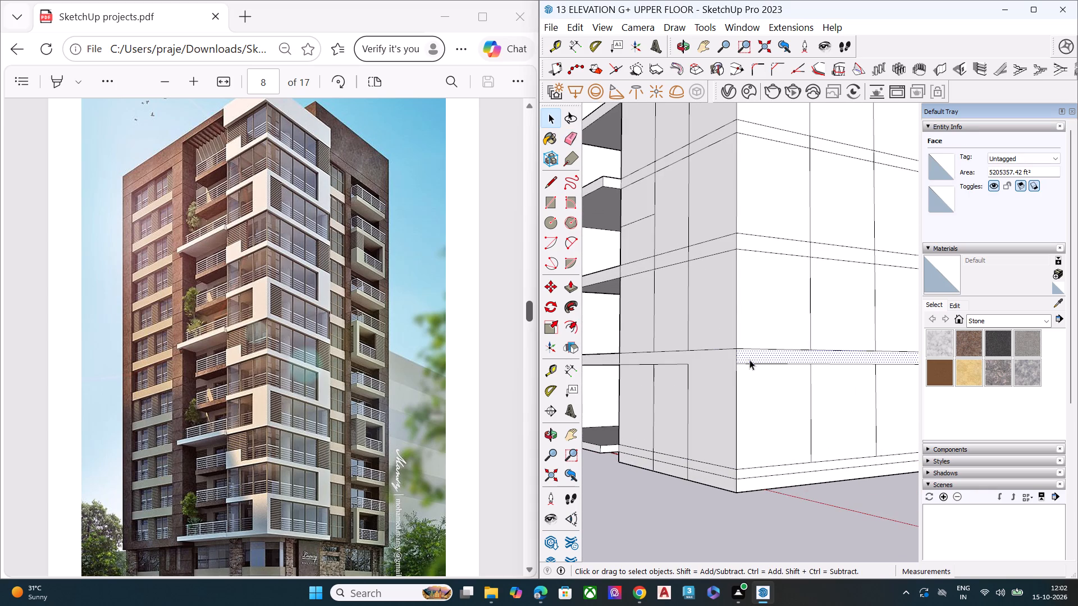
ctrl+click(725, 376)
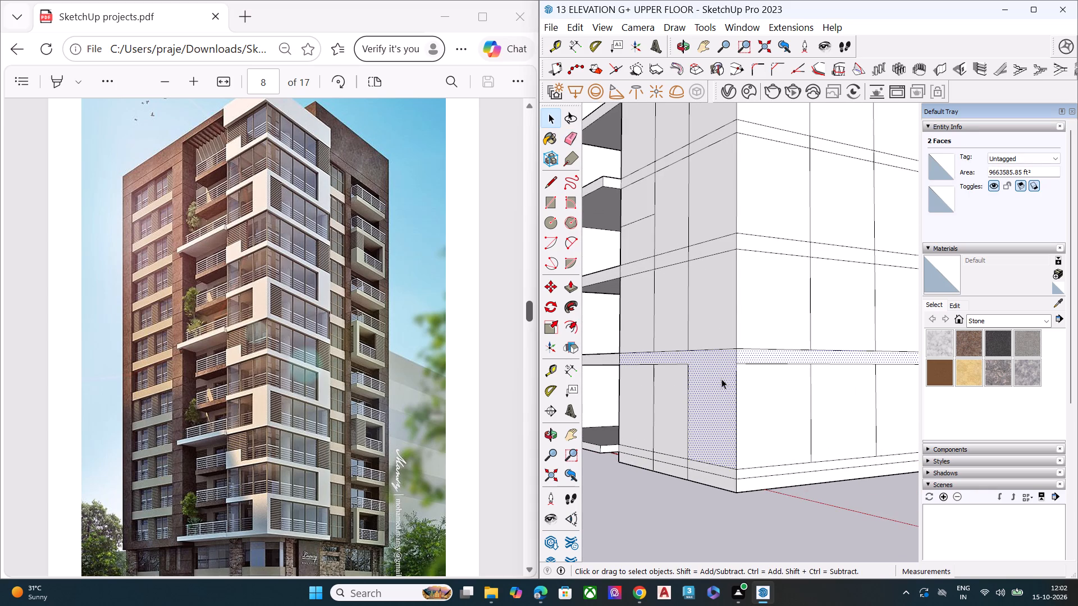
key(space)
scroll(696, 392, down, 6)
click(711, 469)
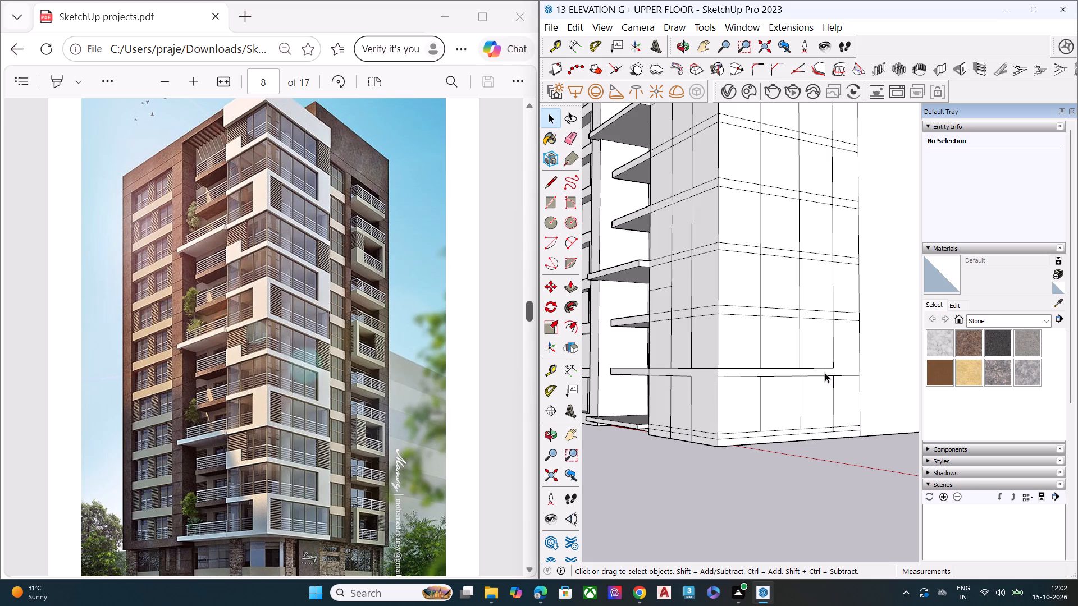
On the side face's second-lowest band above the base, erase the lower-edge segment beyond the outermost divider and the three crossing vertical segments.
scroll(851, 317, up, 3)
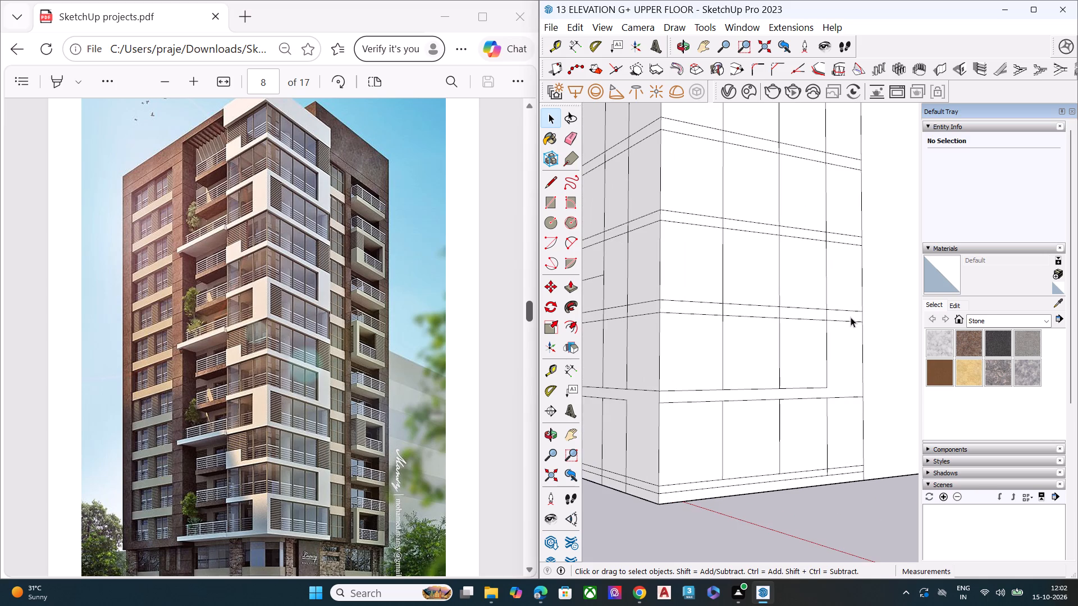
key(e)
click(841, 321)
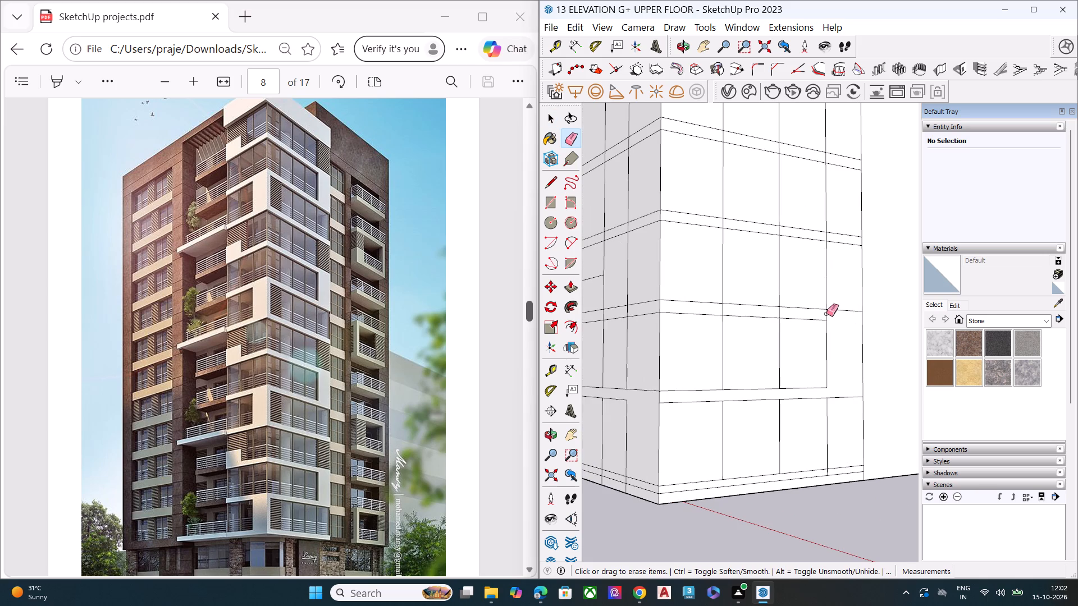
click(827, 314)
click(780, 314)
click(724, 310)
On the balcony-side face's second-lowest band above the base, erase the two crossing vertical segments and the upper-edge segment nearest the balconies.
scroll(762, 315, down, 2)
middle_drag(691, 324, 766, 331)
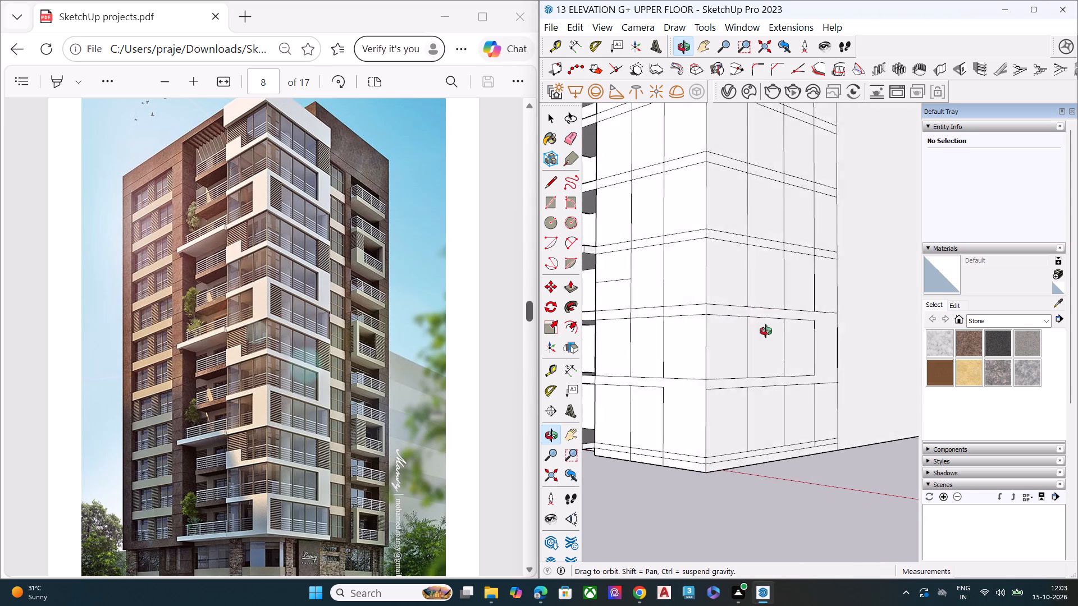
middle_drag(766, 331, 775, 334)
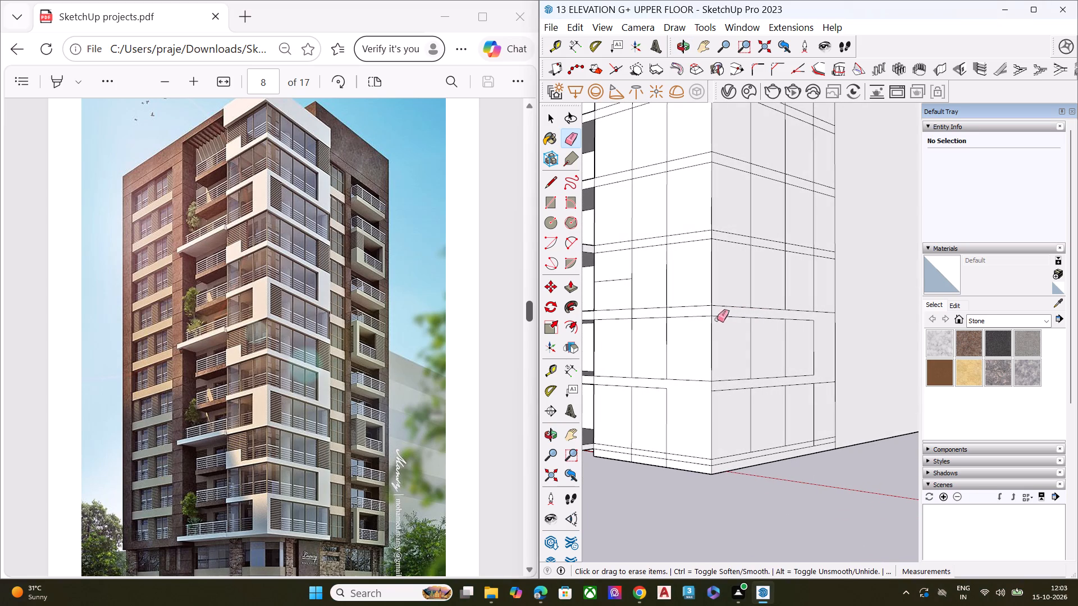
scroll(655, 313, up, 5)
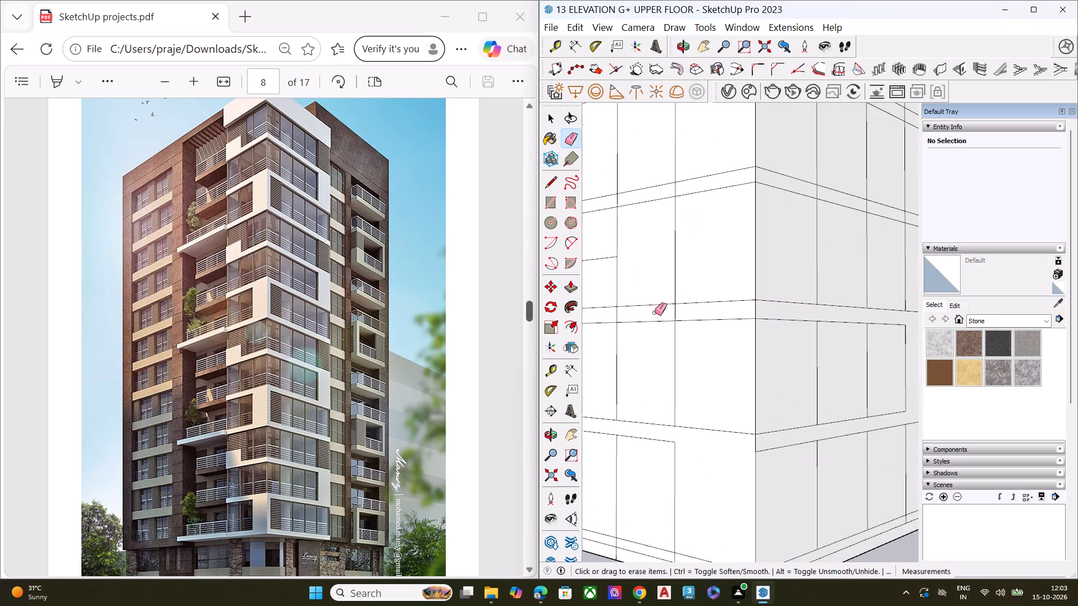
click(675, 313)
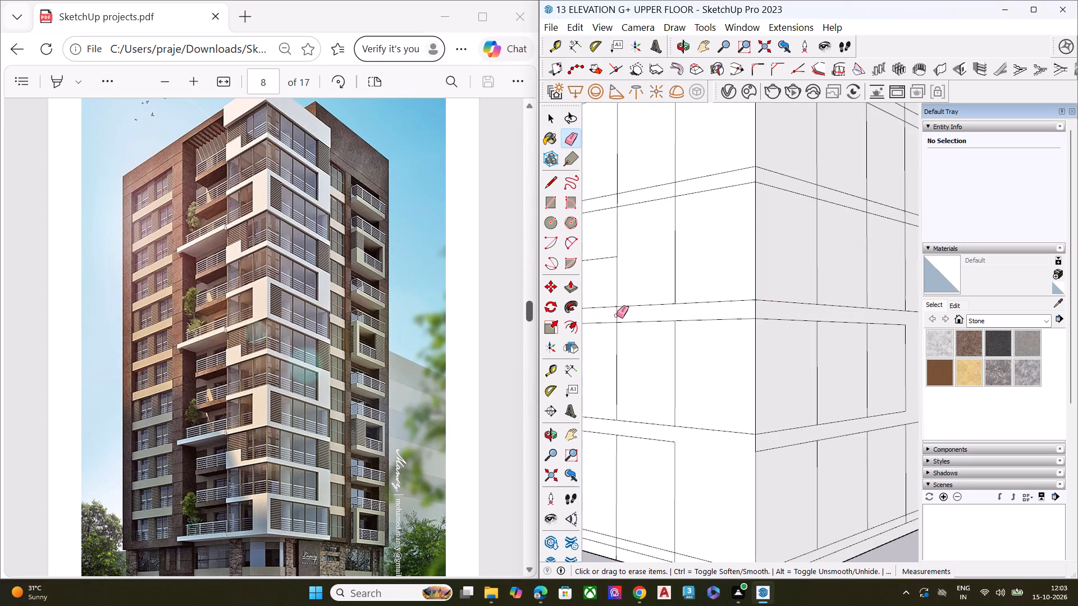
click(616, 315)
click(597, 307)
scroll(622, 311, down, 3)
scroll(628, 315, up, 2)
scroll(634, 322, down, 4)
scroll(702, 341, down, 4)
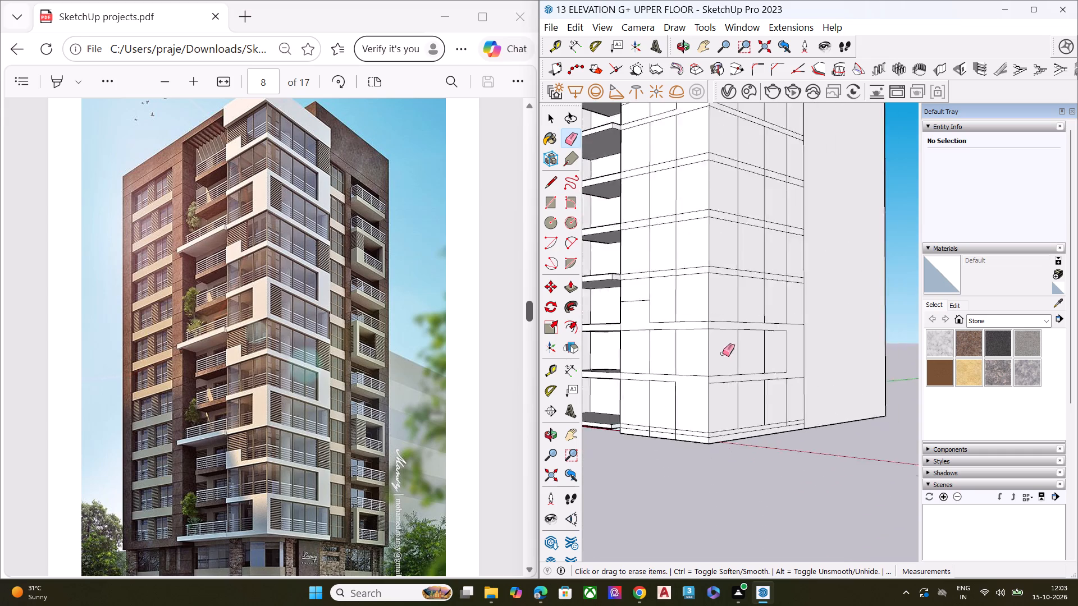
On the balcony-side face's third band above the base, erase the two vertical segments crossing the band.
scroll(723, 353, down, 4)
scroll(688, 315, up, 7)
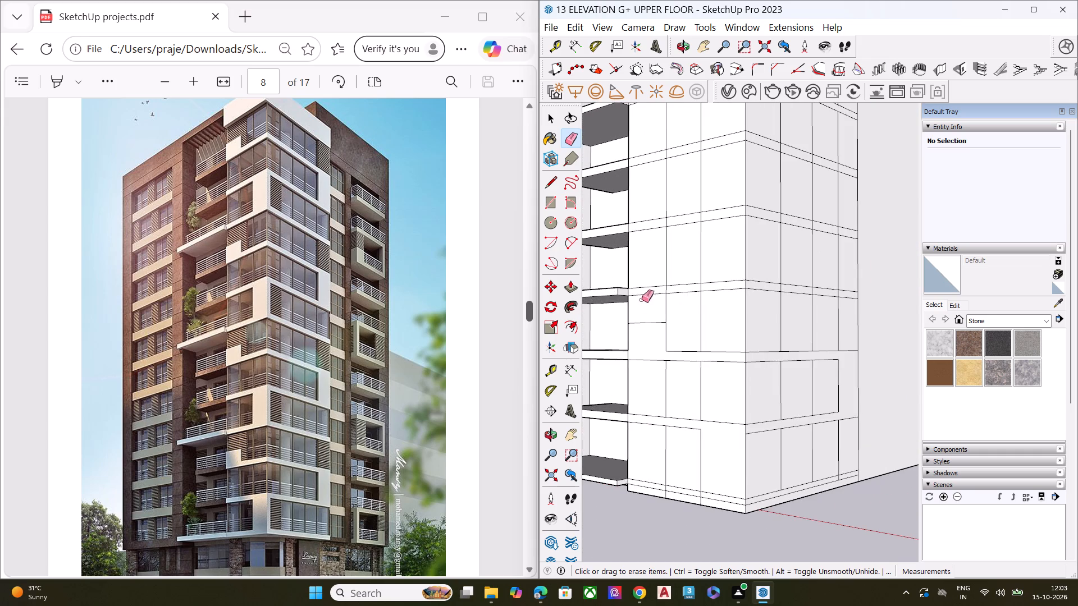
scroll(650, 291, up, 6)
click(682, 289)
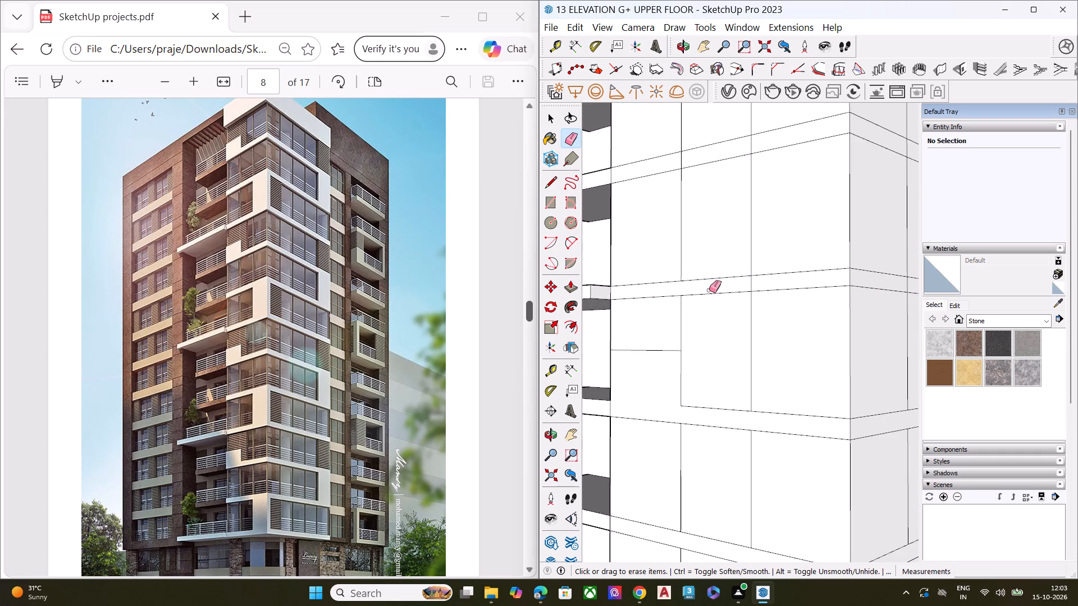
click(752, 284)
On the side face's third band above the base, erase the three crossing vertical segments and the upper-edge segment beyond the outermost divider.
scroll(655, 295, down, 5)
scroll(804, 290, up, 7)
click(803, 292)
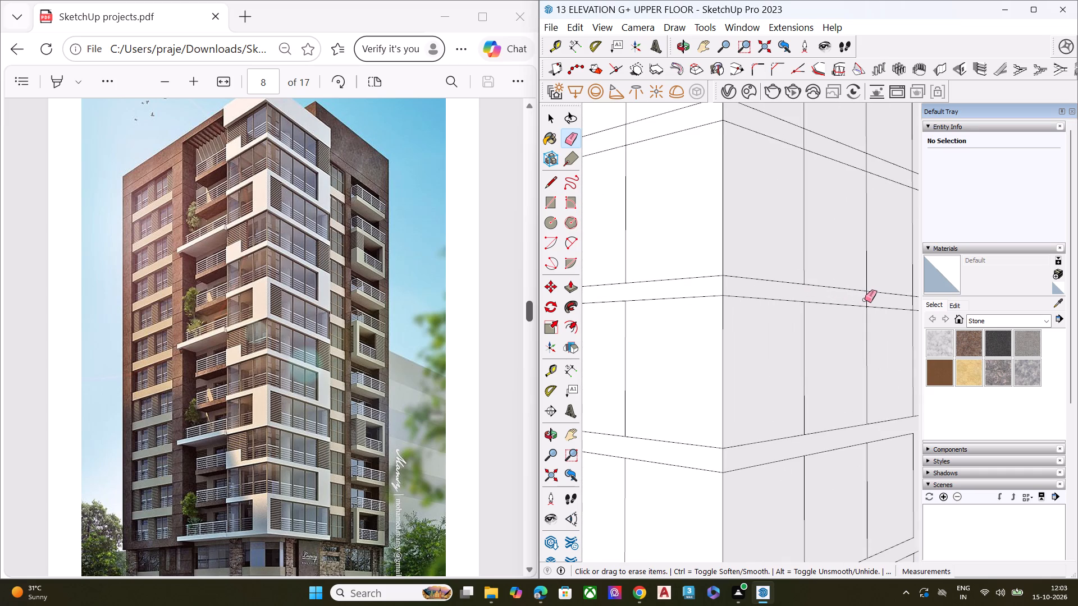
click(867, 300)
scroll(711, 313, down, 6)
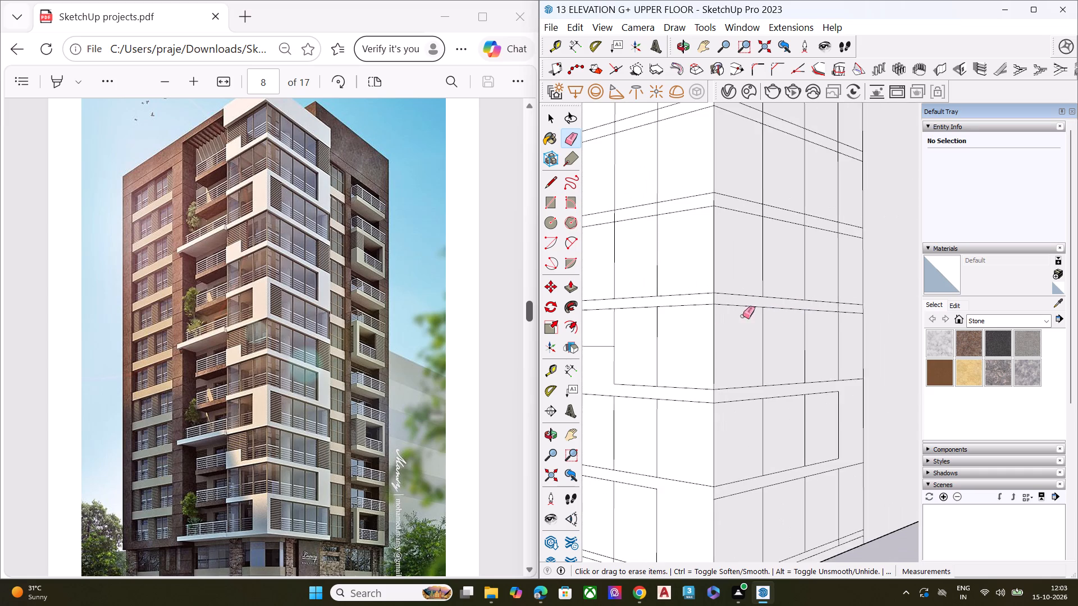
scroll(850, 305, up, 6)
click(826, 311)
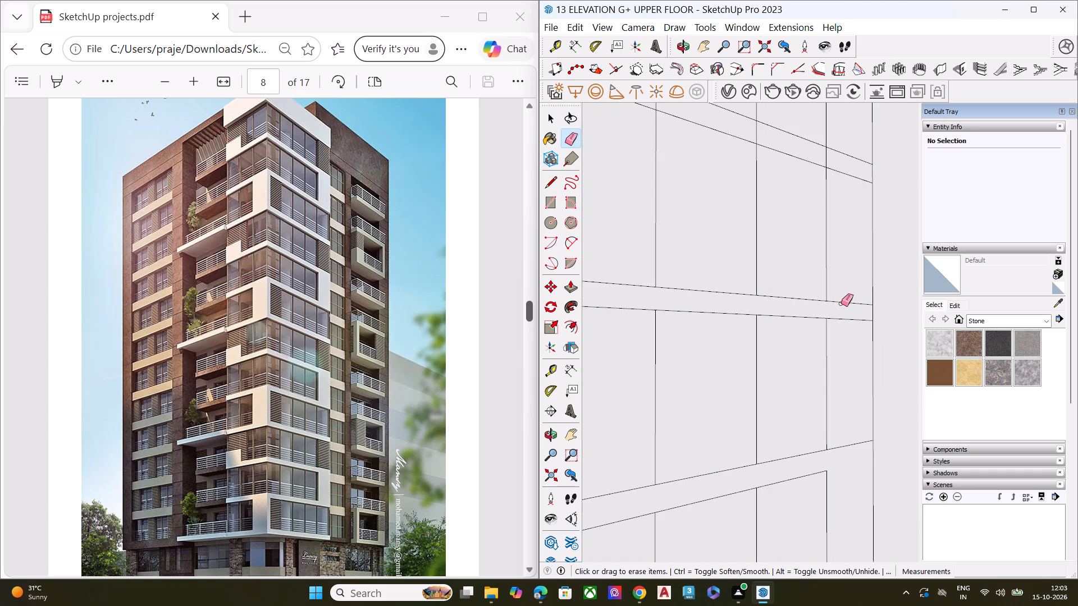
click(842, 302)
On the balcony-side face's third band above the base, erase the upper-edge segment nearest the building corner.
scroll(867, 322, down, 9)
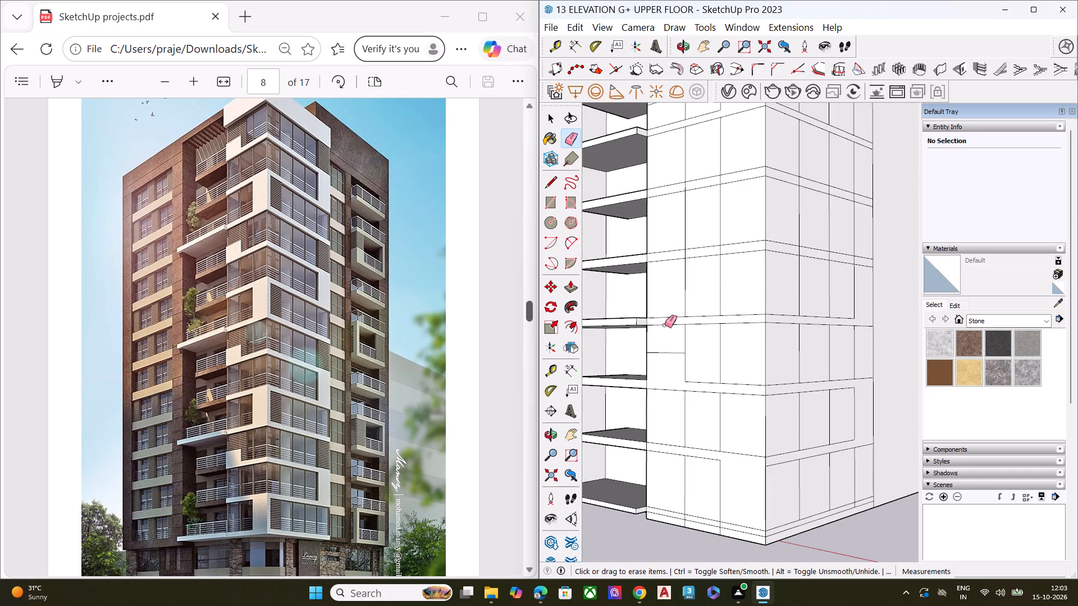
scroll(683, 350, down, 6)
middle_drag(689, 370, 684, 423)
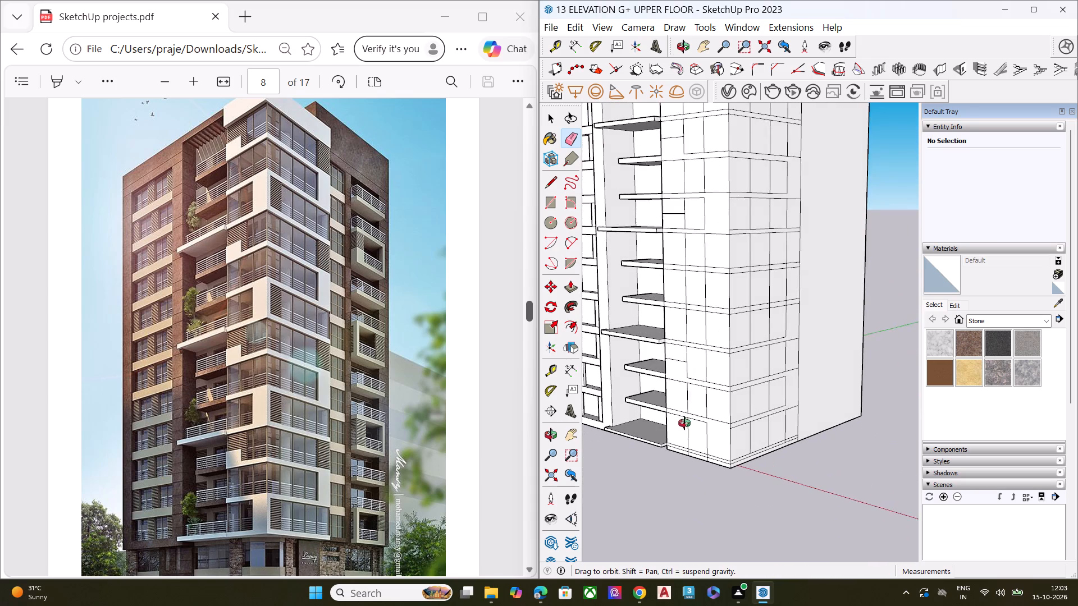
middle_drag(684, 423, 671, 424)
scroll(678, 357, up, 4)
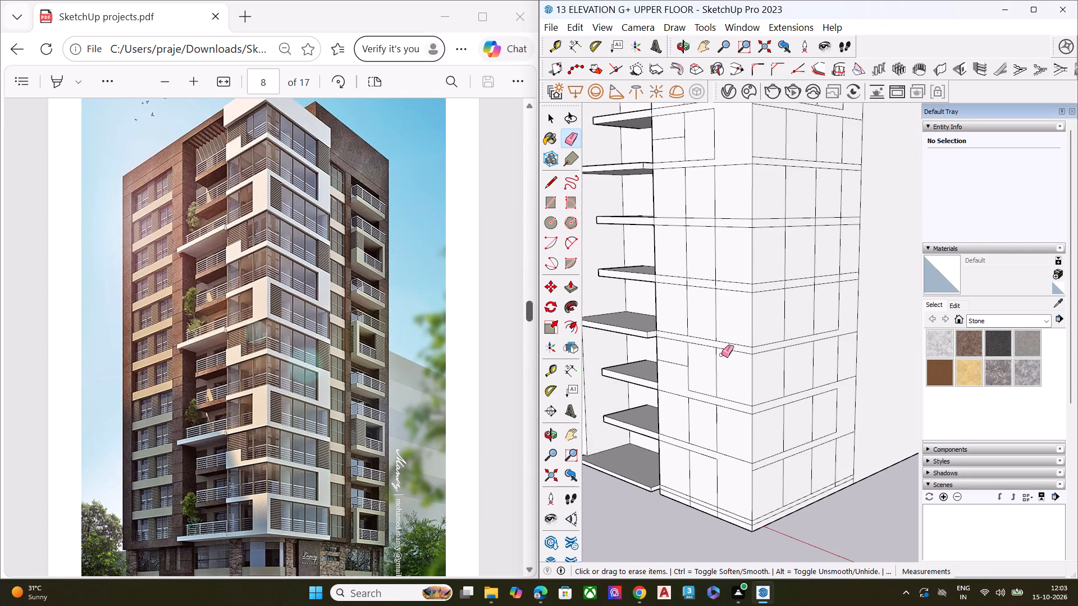
middle_drag(718, 387, 719, 339)
scroll(727, 327, up, 5)
scroll(727, 327, down, 1)
scroll(727, 327, up, 1)
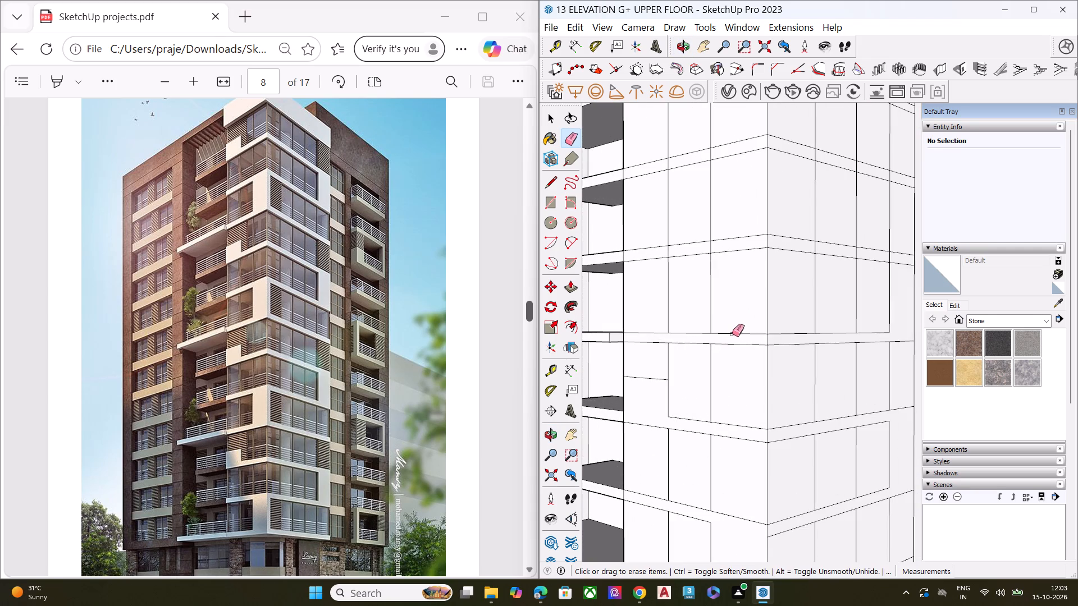
click(732, 334)
On the balcony-side face's fourth band above the base, erase the lower-edge segment nearest the corner and the two crossing vertical segments.
scroll(651, 366, down, 5)
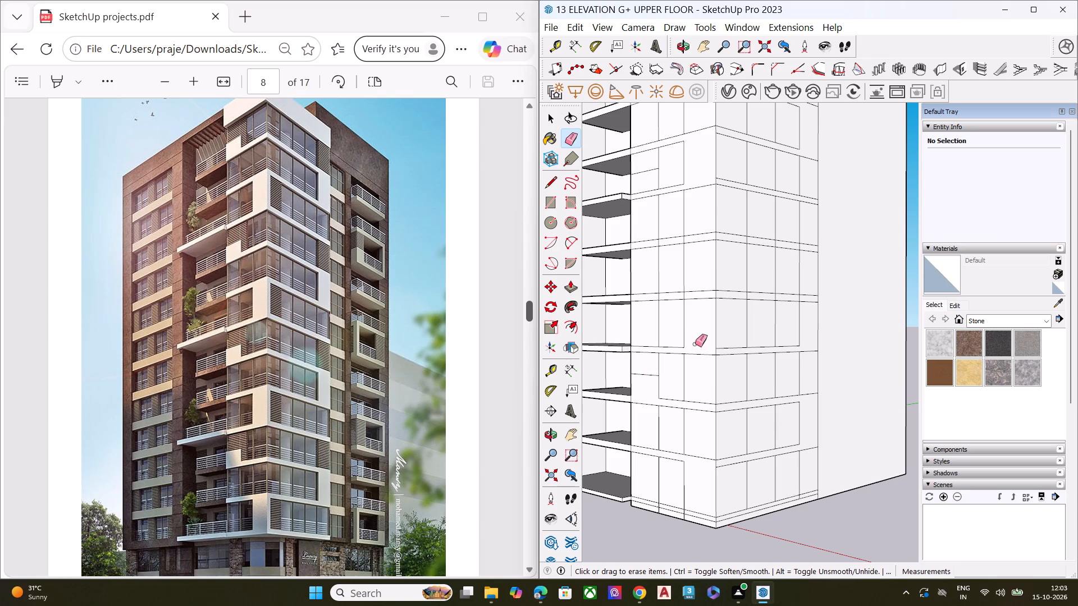
scroll(696, 302, up, 1)
scroll(696, 302, down, 3)
scroll(696, 302, up, 3)
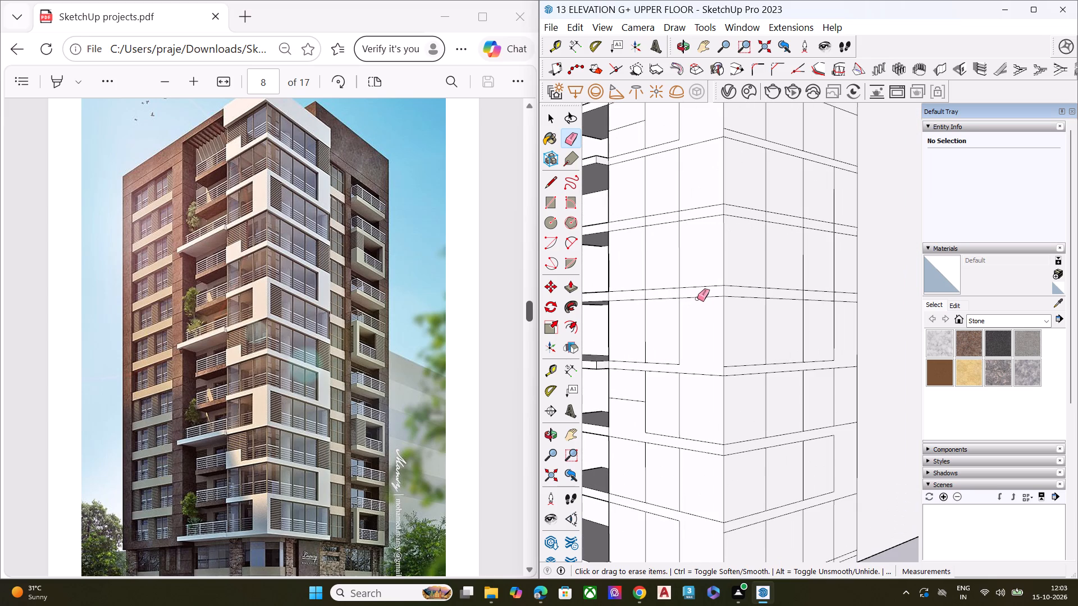
click(697, 297)
click(679, 292)
click(647, 293)
On the side face's fourth band above the base, erase the three crossing vertical segments and the lower-edge segment beyond the outermost divider.
scroll(760, 294, up, 5)
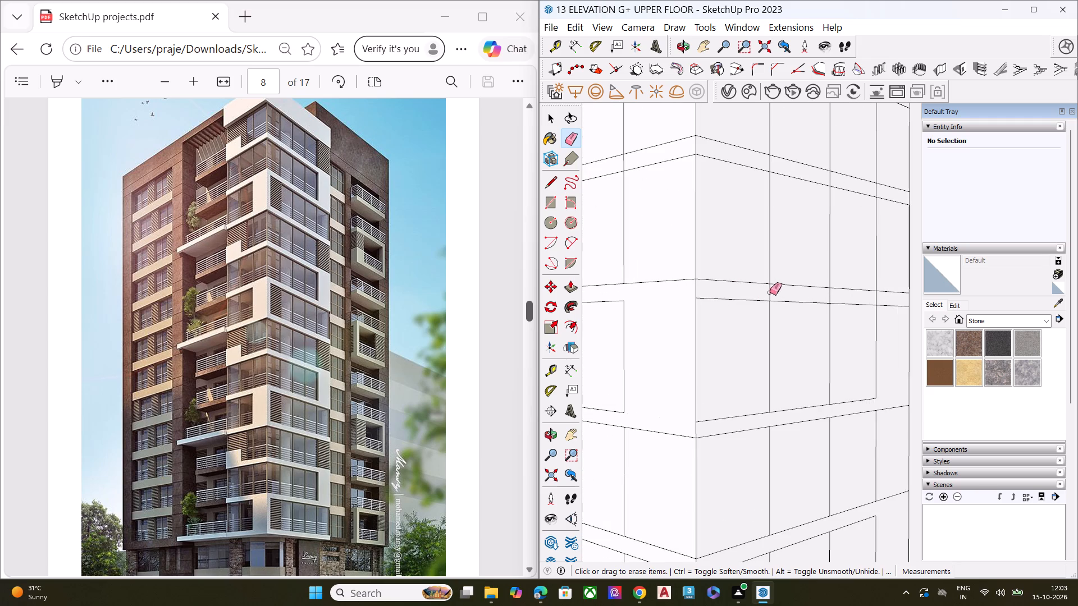
click(770, 292)
click(830, 297)
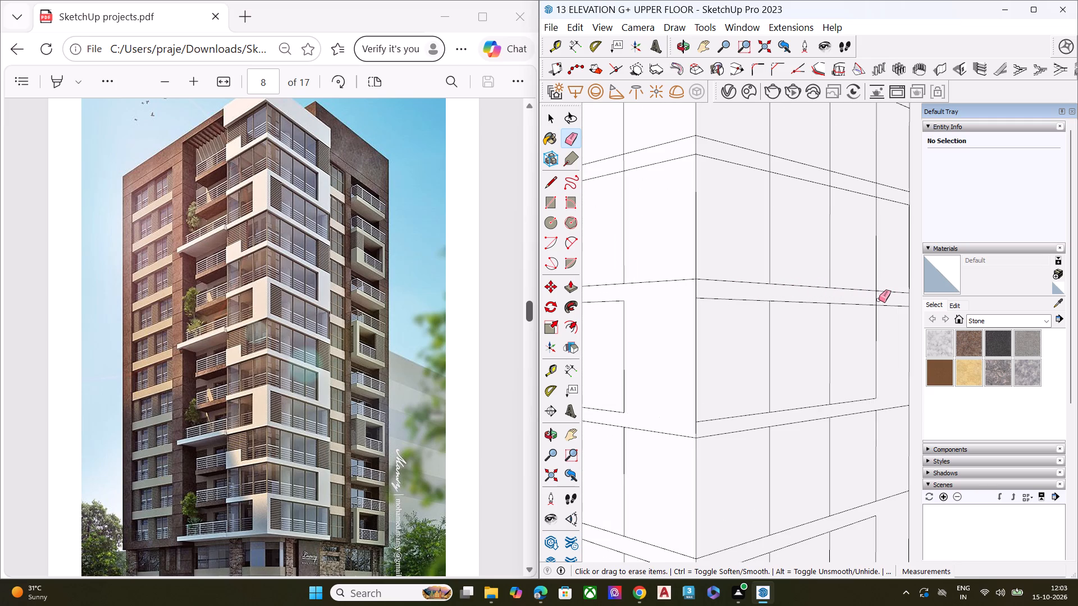
click(878, 300)
click(890, 307)
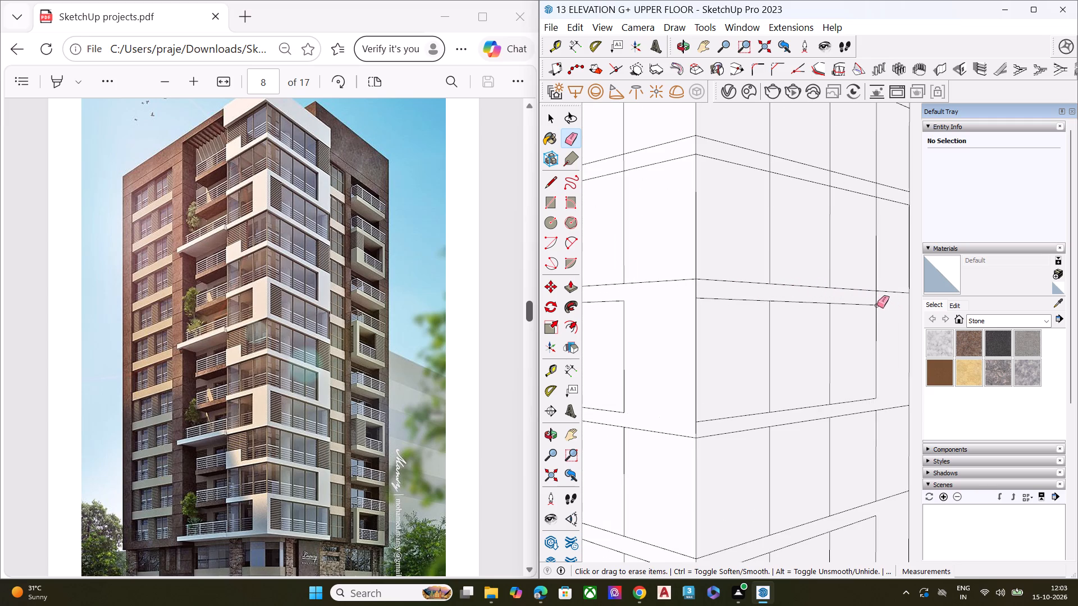
click(876, 300)
Draw a horizontal line about 1899' long on the balcony-side face above the fourth band, from the balcony edge to the first divider.
scroll(768, 297, down, 6)
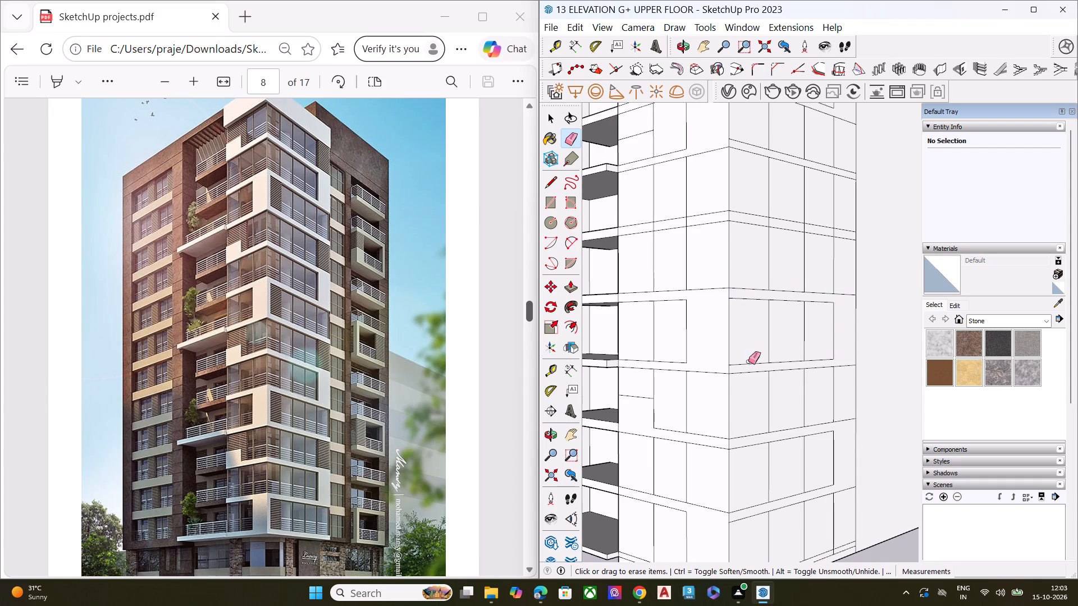
scroll(687, 356, down, 4)
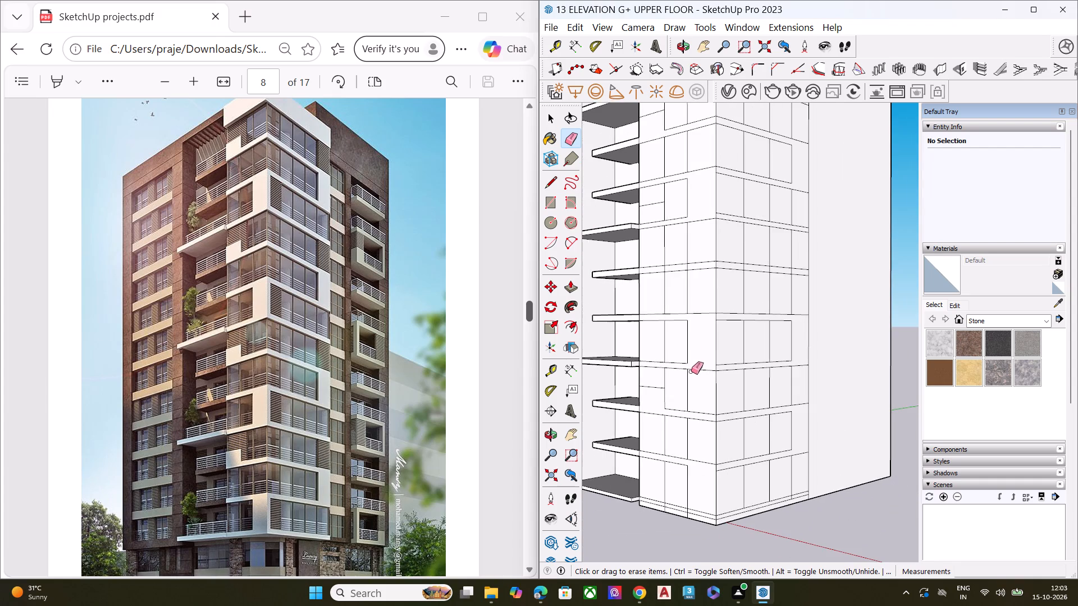
middle_drag(686, 375, 676, 336)
scroll(677, 362, up, 1)
scroll(637, 399, up, 3)
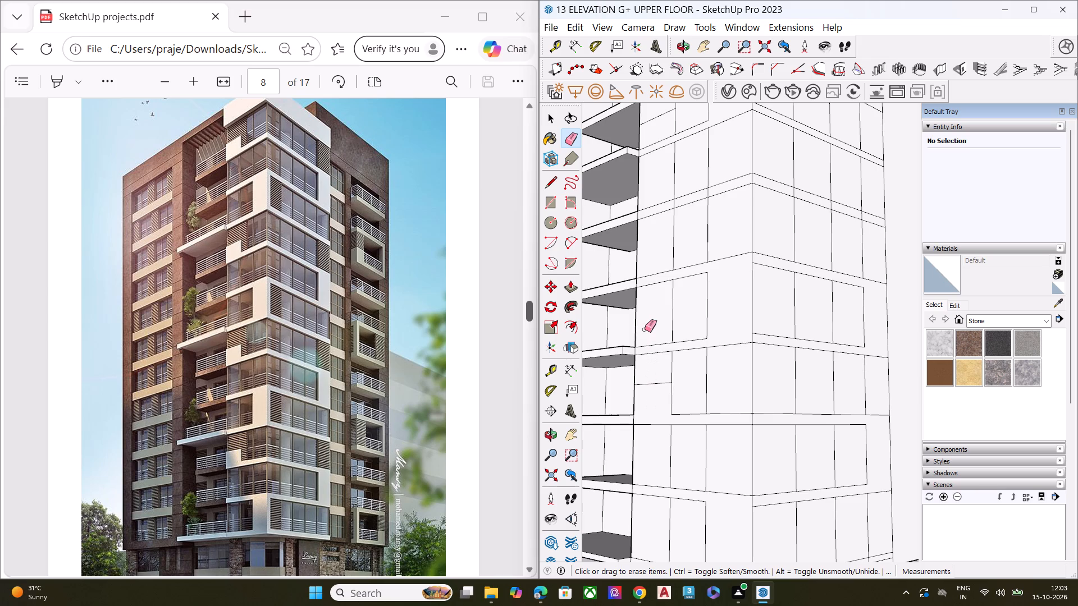
scroll(650, 245, up, 3)
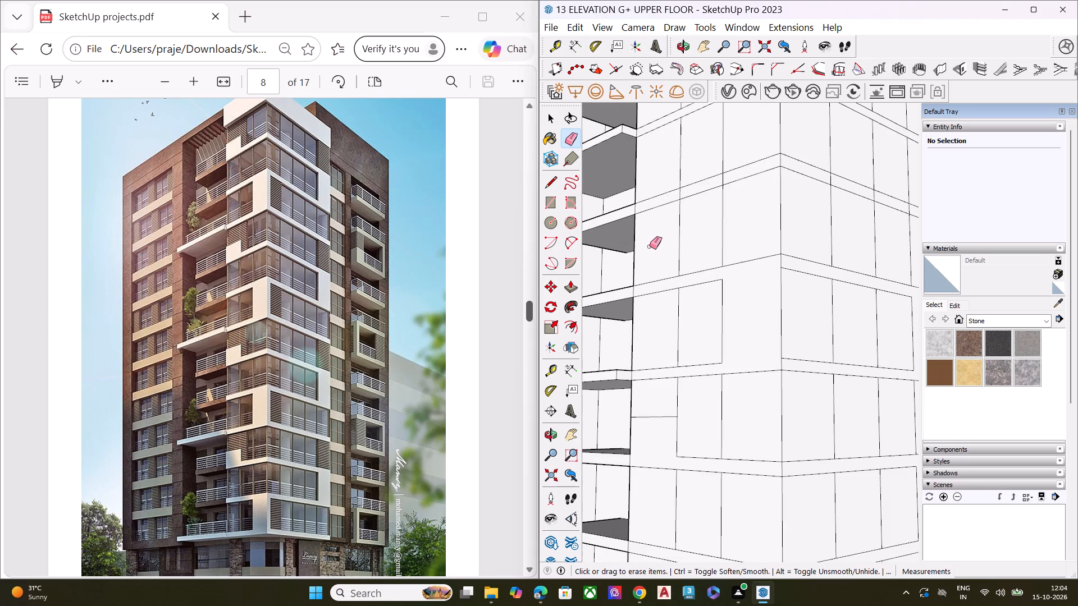
key(l)
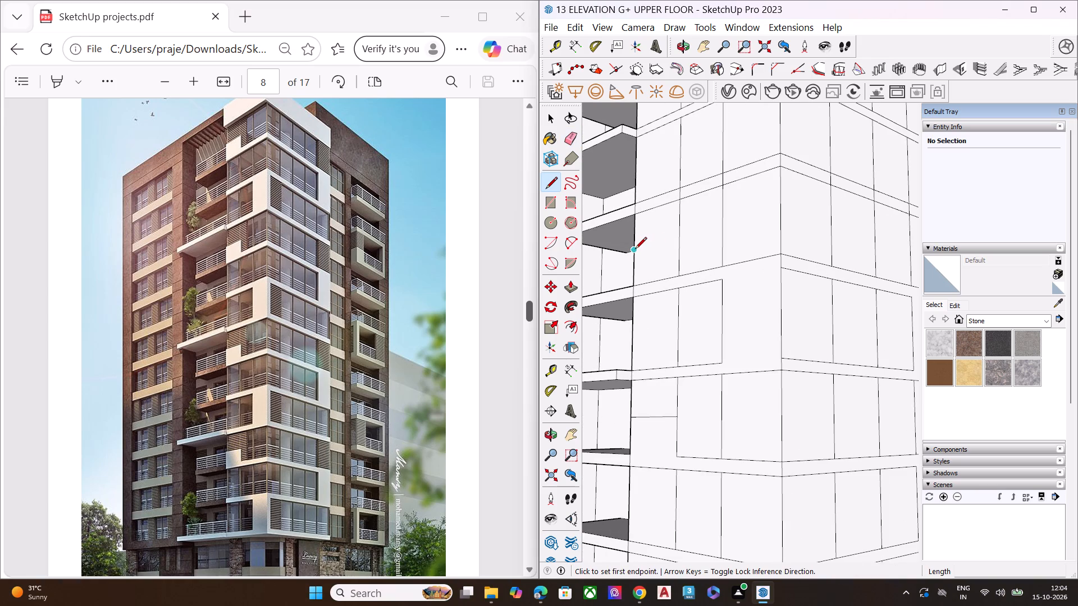
click(635, 250)
click(681, 237)
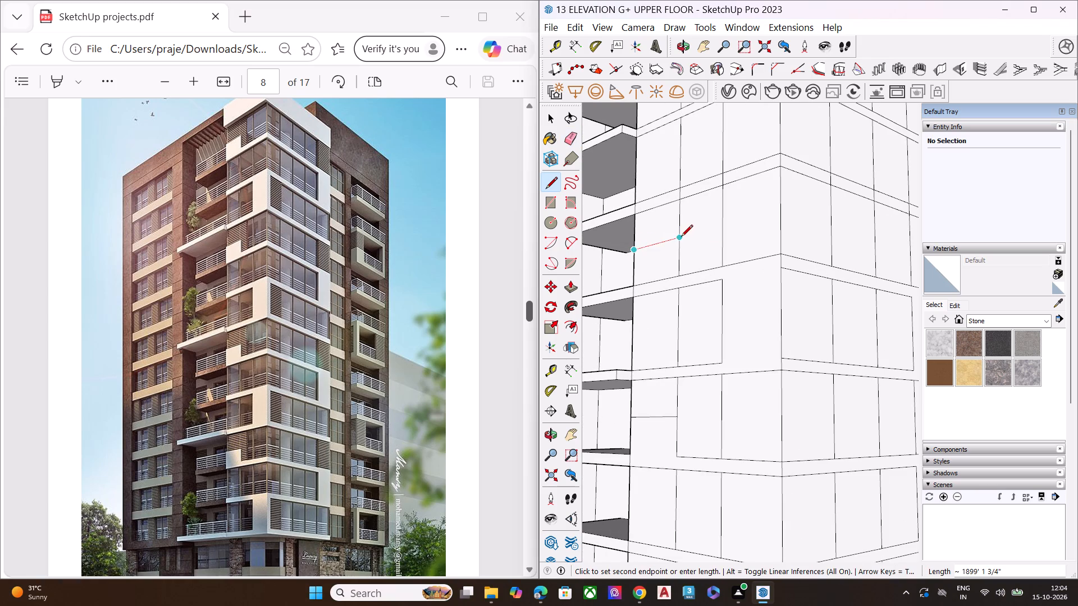
scroll(614, 300, down, 5)
middle_drag(693, 296, 687, 341)
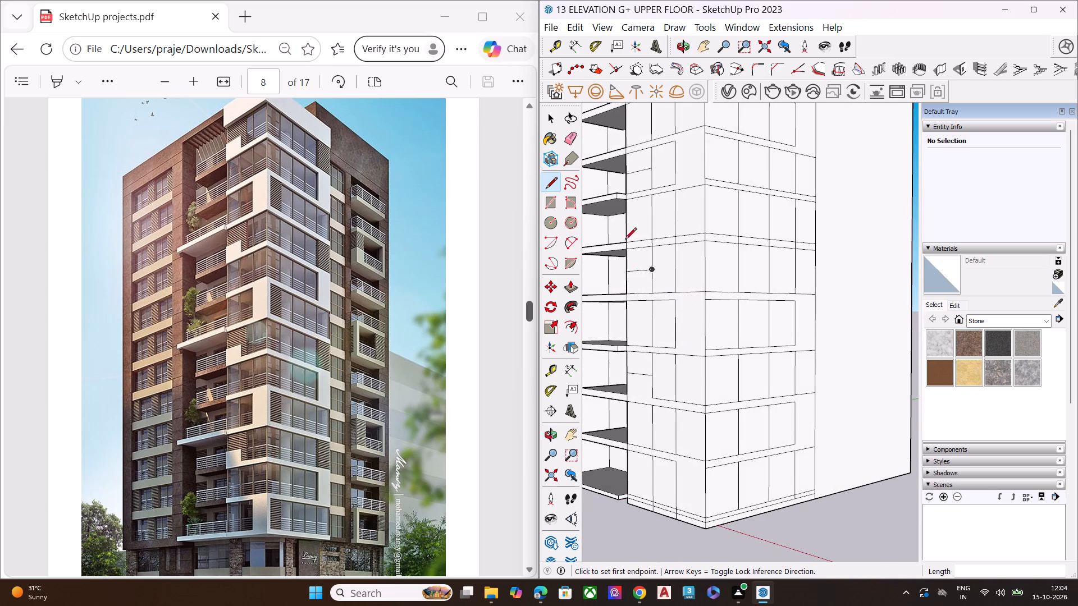
scroll(617, 224, up, 3)
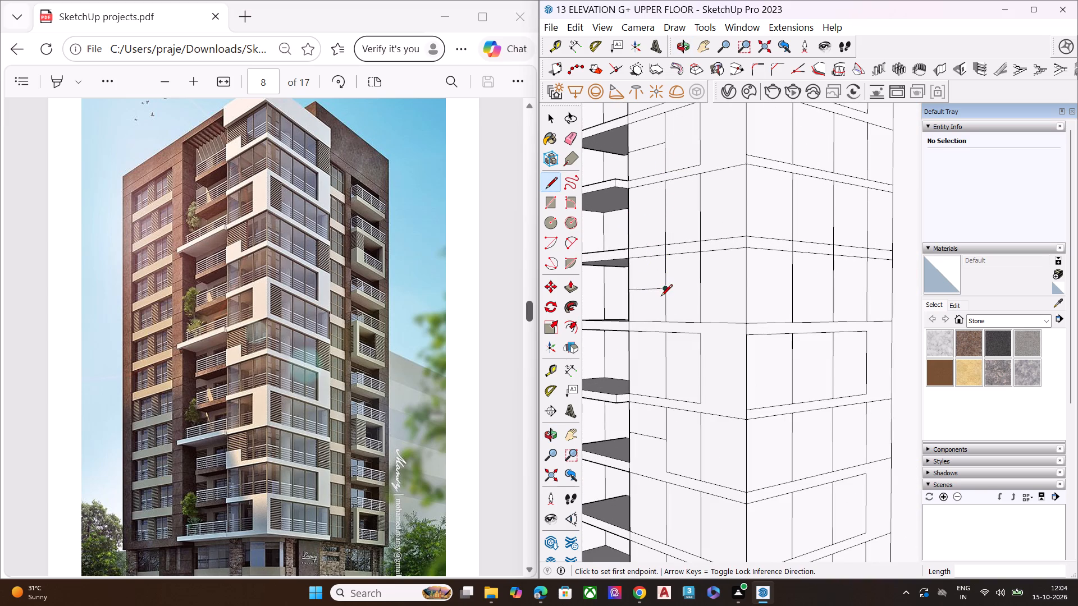
scroll(661, 297, down, 7)
scroll(690, 475, up, 6)
key(space)
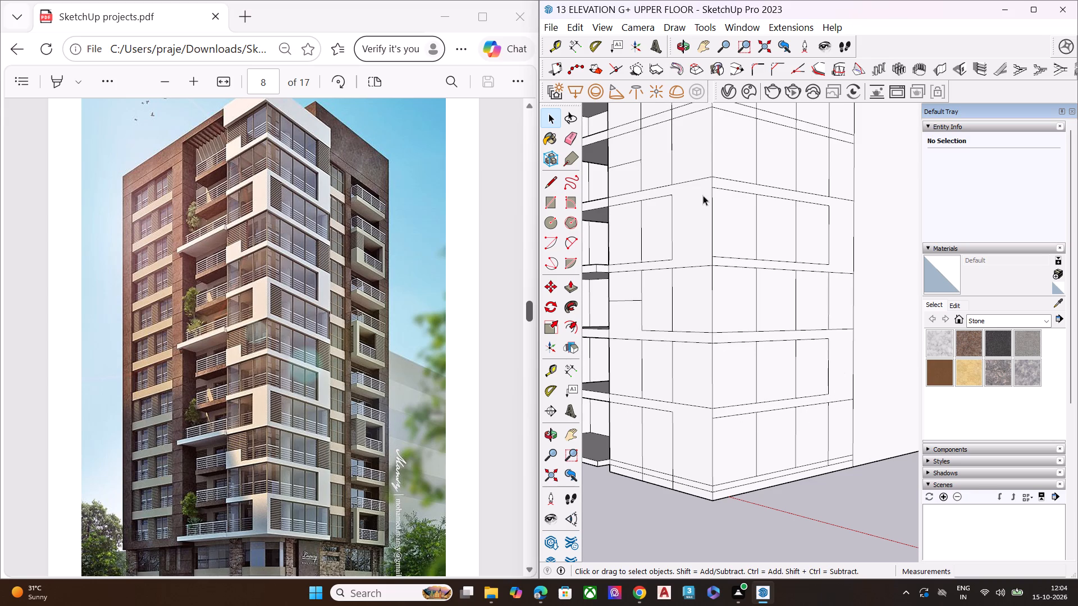
On the side face, draw lines from the outermost divider to the outer edge, closing the fourth band's lower edge and the third band's upper edge.
scroll(856, 220, up, 1)
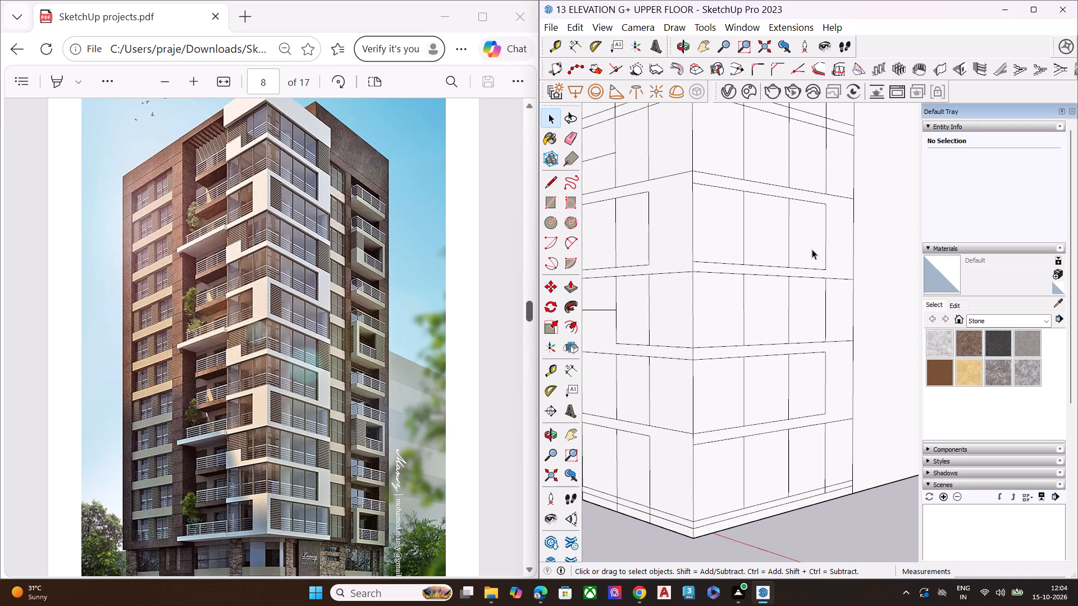
scroll(793, 261, down, 4)
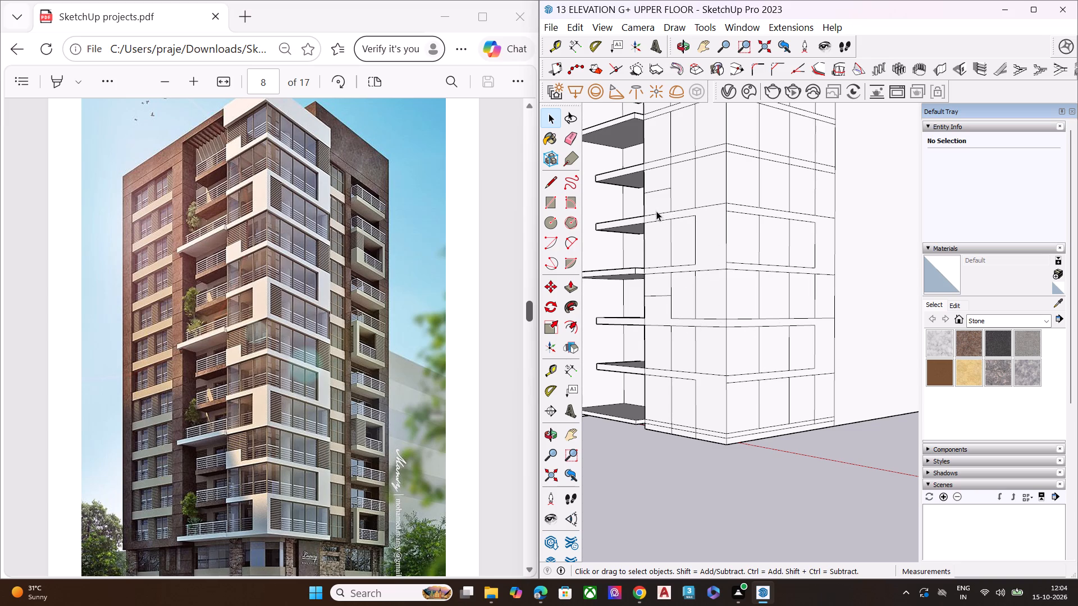
scroll(845, 232, up, 2)
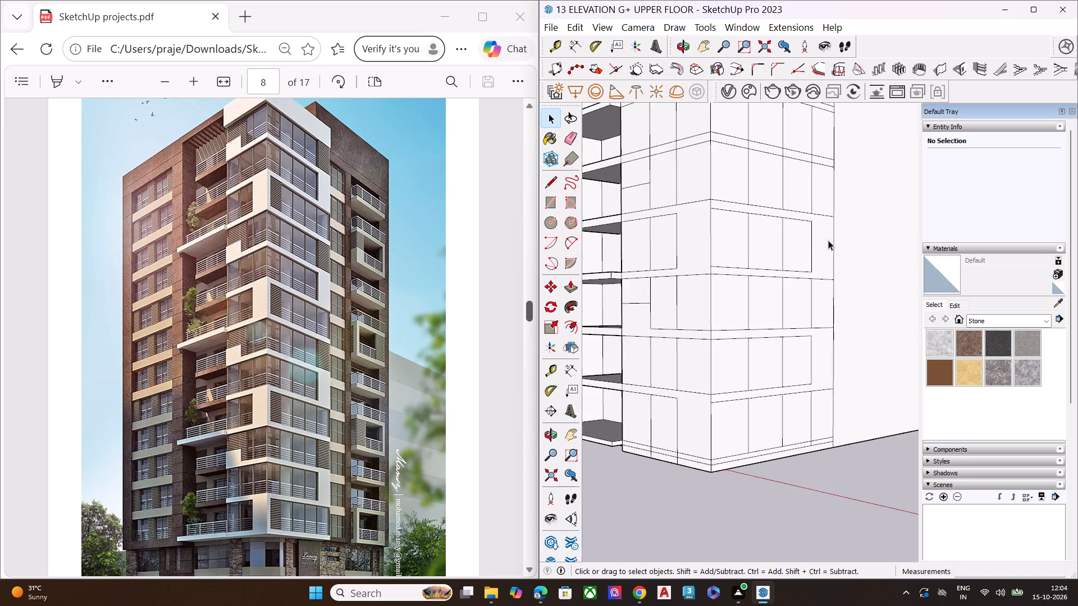
scroll(828, 240, up, 2)
scroll(720, 307, up, 1)
key(l)
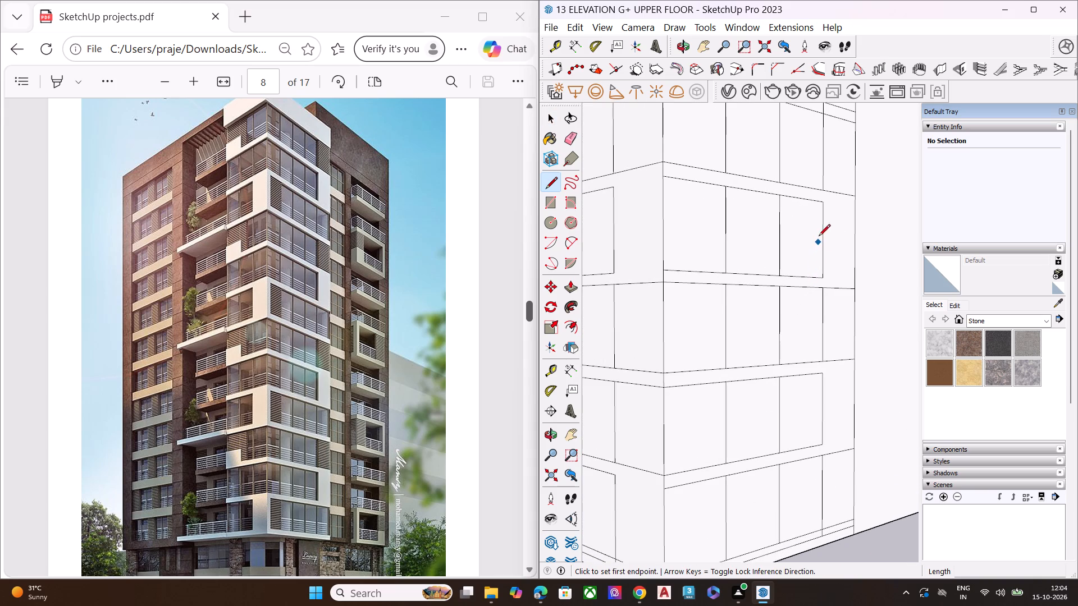
click(821, 204)
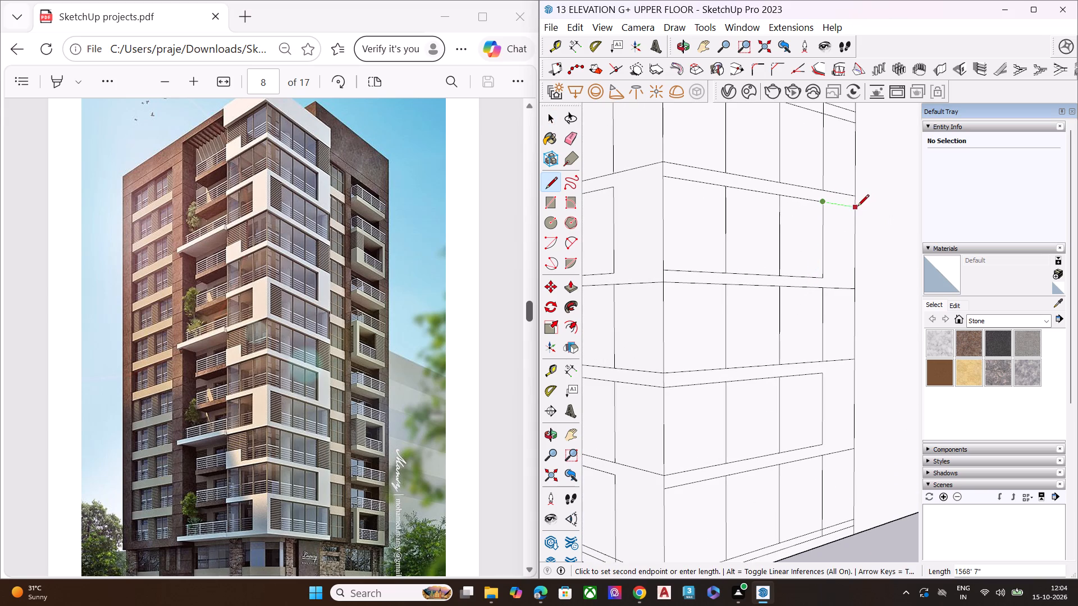
click(856, 208)
click(824, 279)
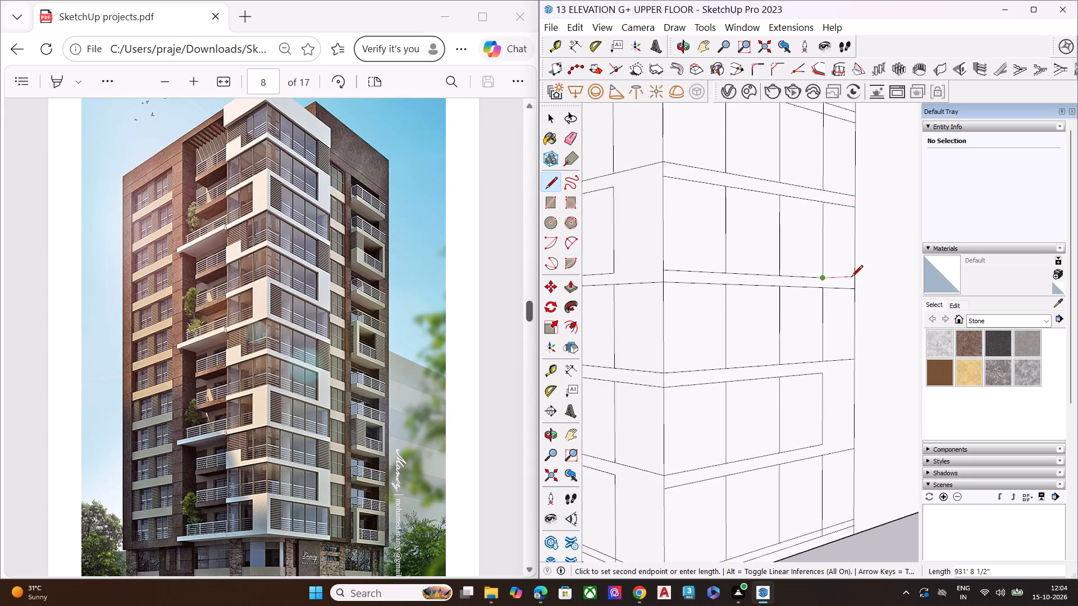
click(854, 279)
key(space)
On the side face, erase the fourth band's upper-edge segment beyond the outermost vertical divider.
scroll(829, 310, down, 6)
scroll(718, 251, up, 2)
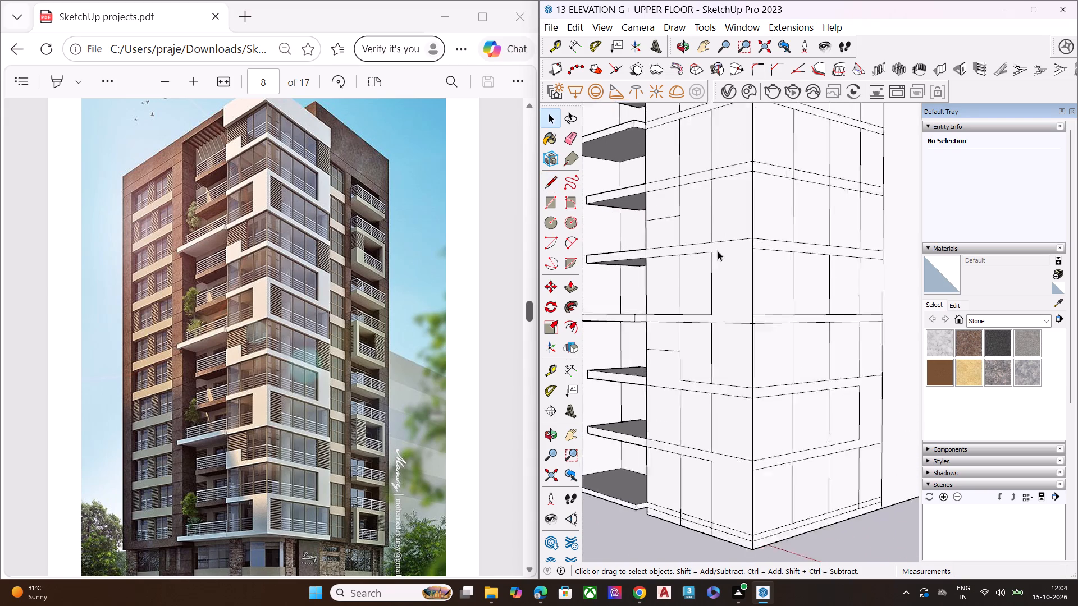
scroll(718, 251, up, 4)
scroll(710, 261, down, 2)
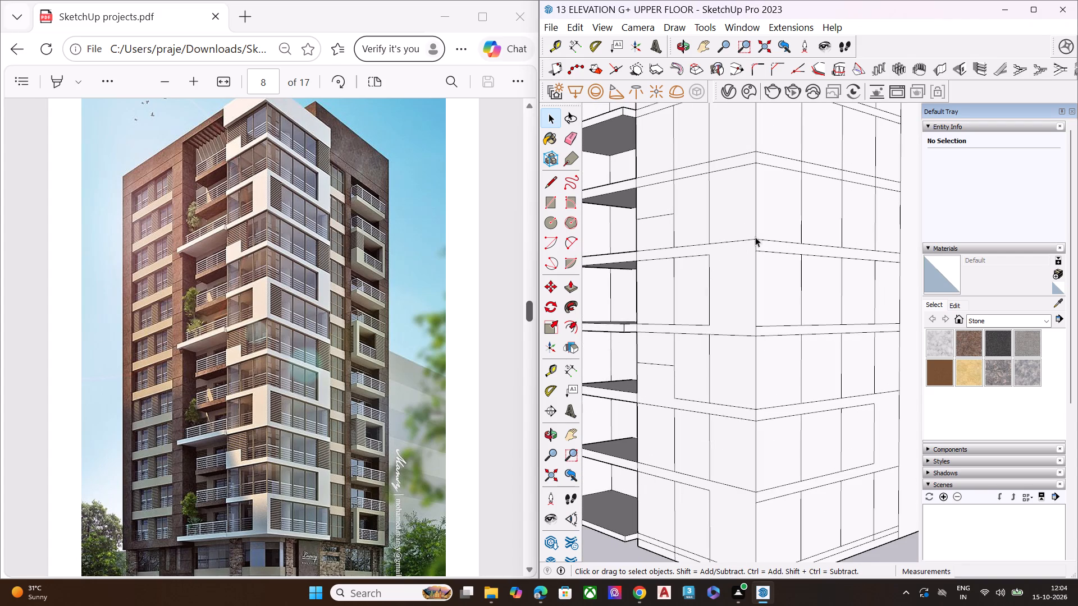
scroll(762, 254, down, 2)
scroll(868, 232, up, 2)
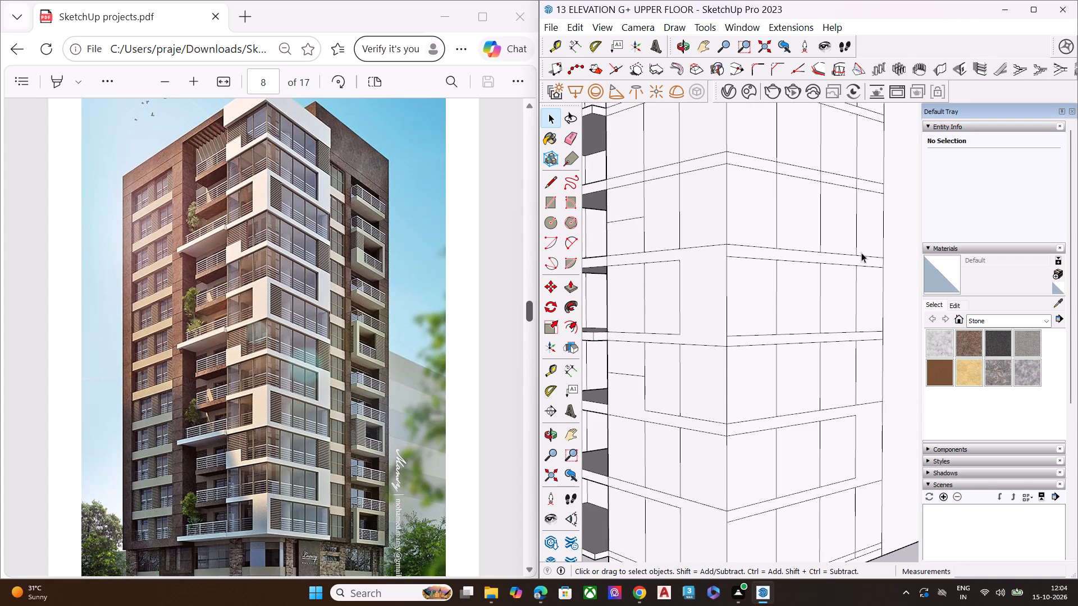
key(e)
click(869, 254)
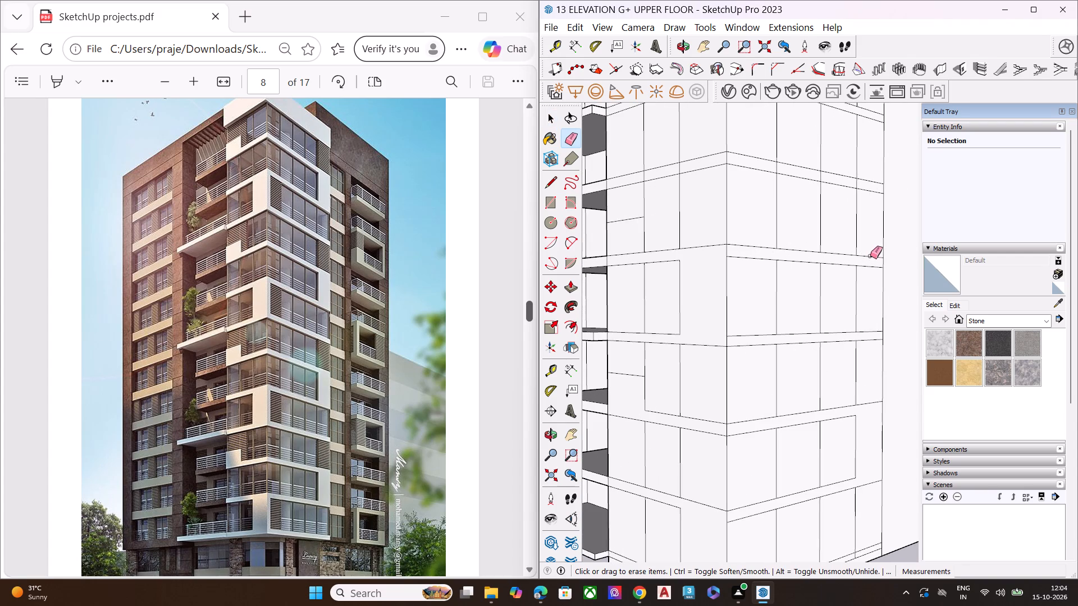
click(870, 256)
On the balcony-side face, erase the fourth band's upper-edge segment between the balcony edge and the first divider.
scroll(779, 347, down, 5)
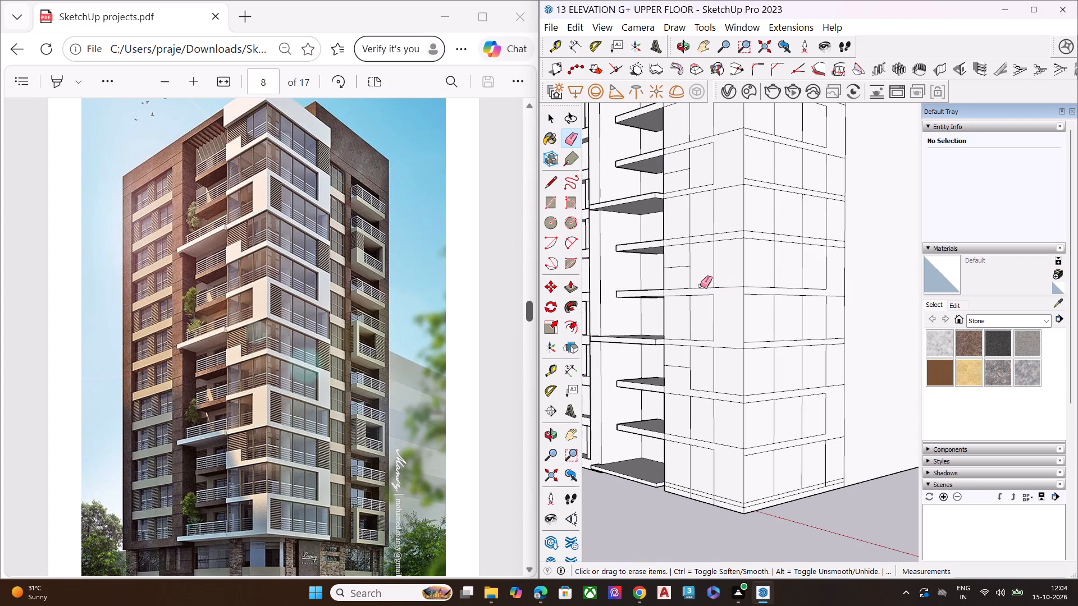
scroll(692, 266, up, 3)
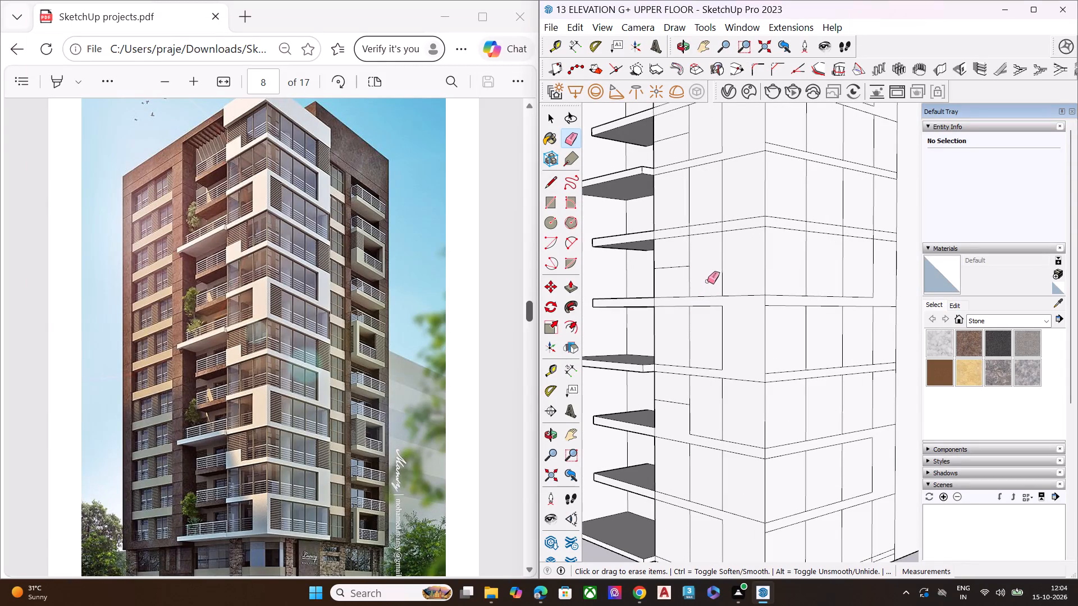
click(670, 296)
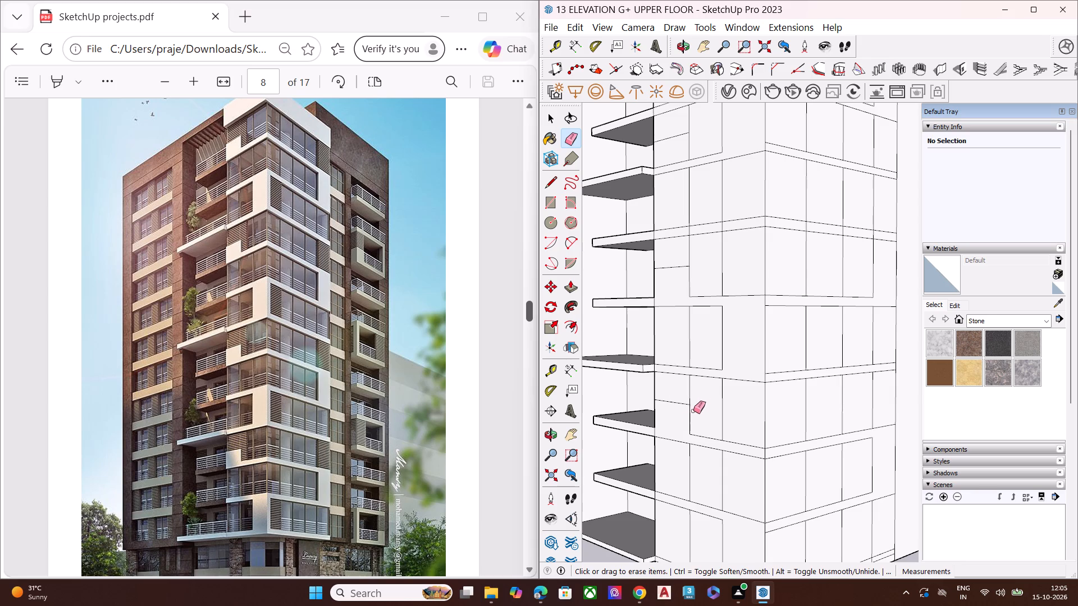
Delete the short horizontal line in the balcony-side bay directly above the fourth band, between the balcony edge and first divider.
scroll(657, 368, down, 4)
scroll(791, 291, up, 4)
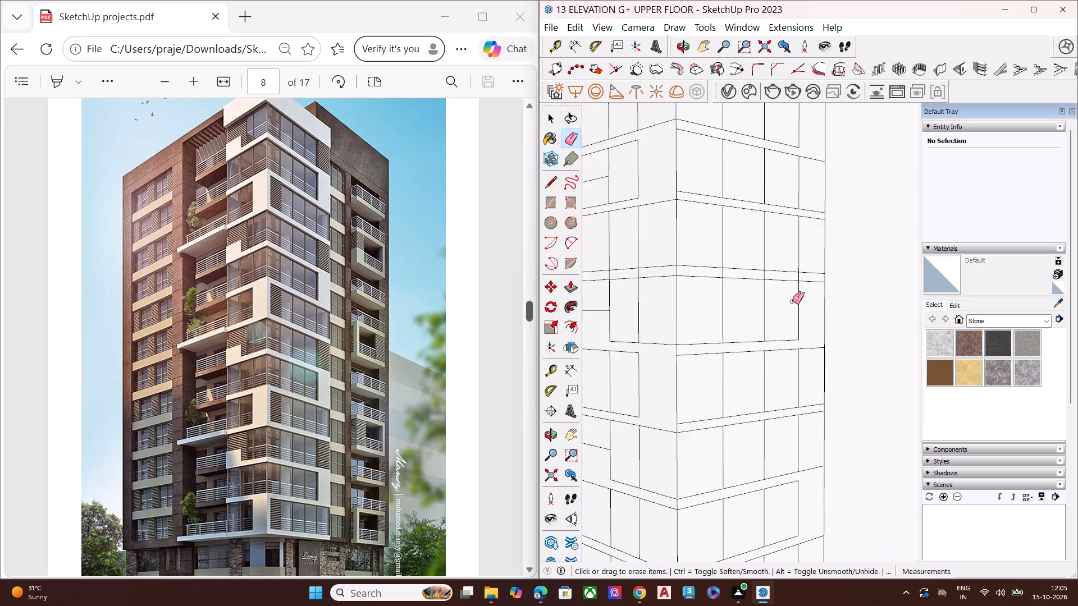
scroll(804, 318, down, 2)
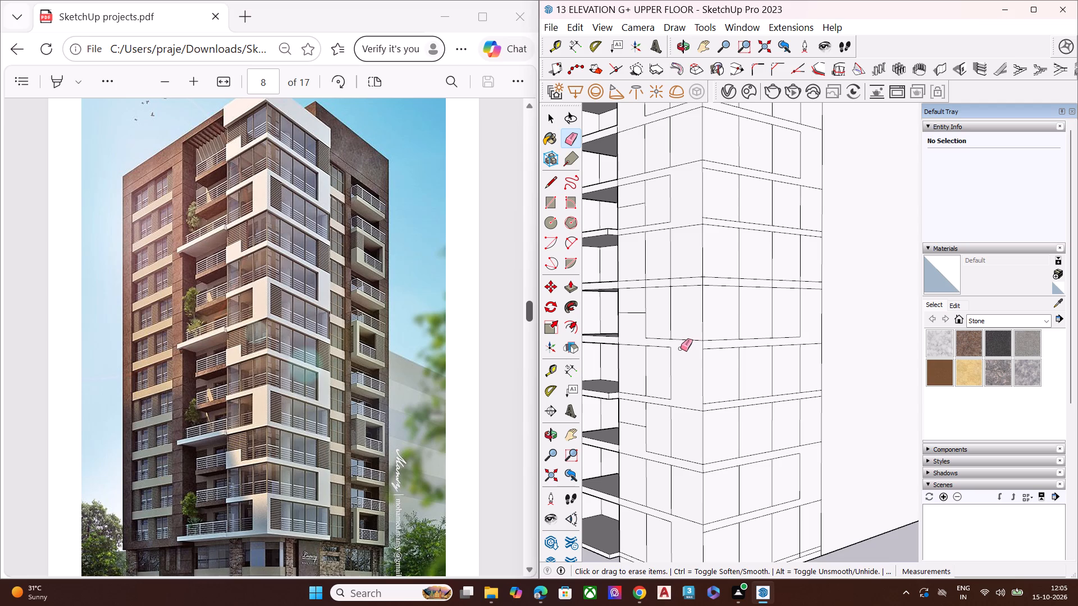
scroll(675, 352, up, 3)
scroll(686, 350, down, 1)
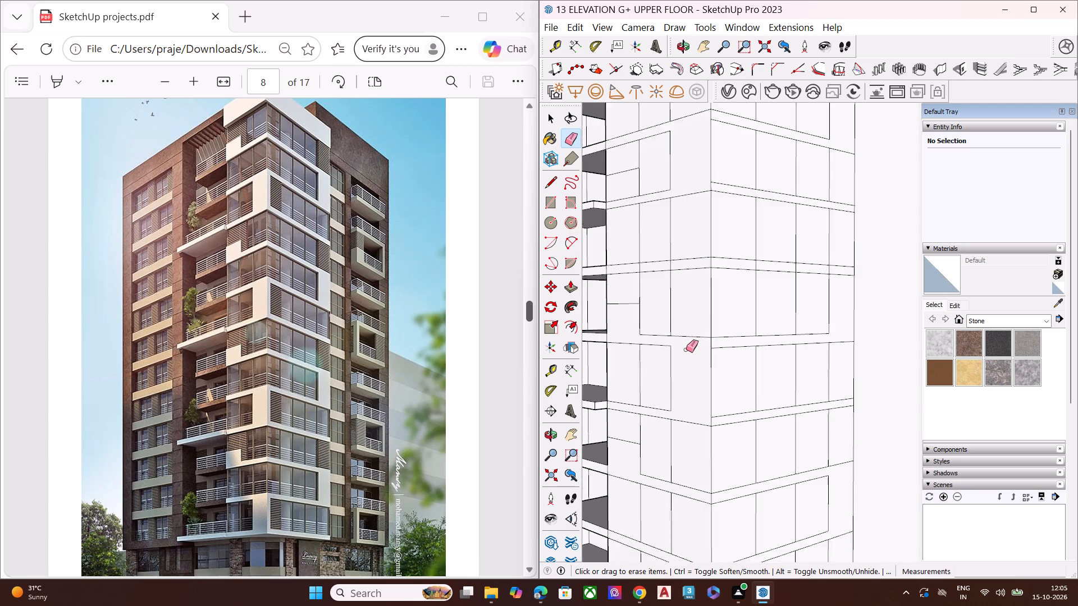
scroll(686, 350, down, 2)
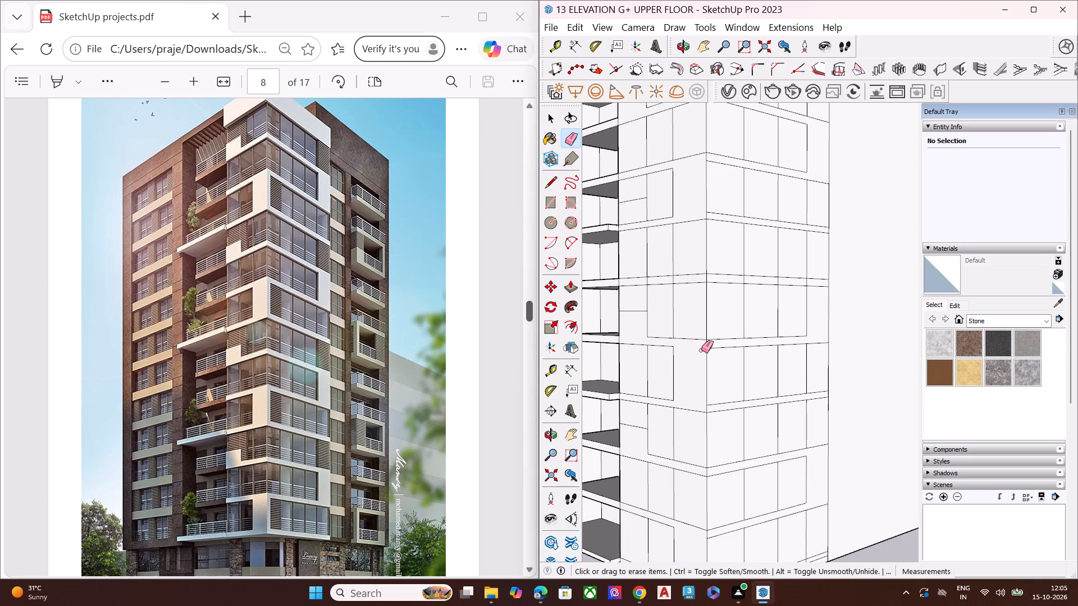
key(space)
click(641, 310)
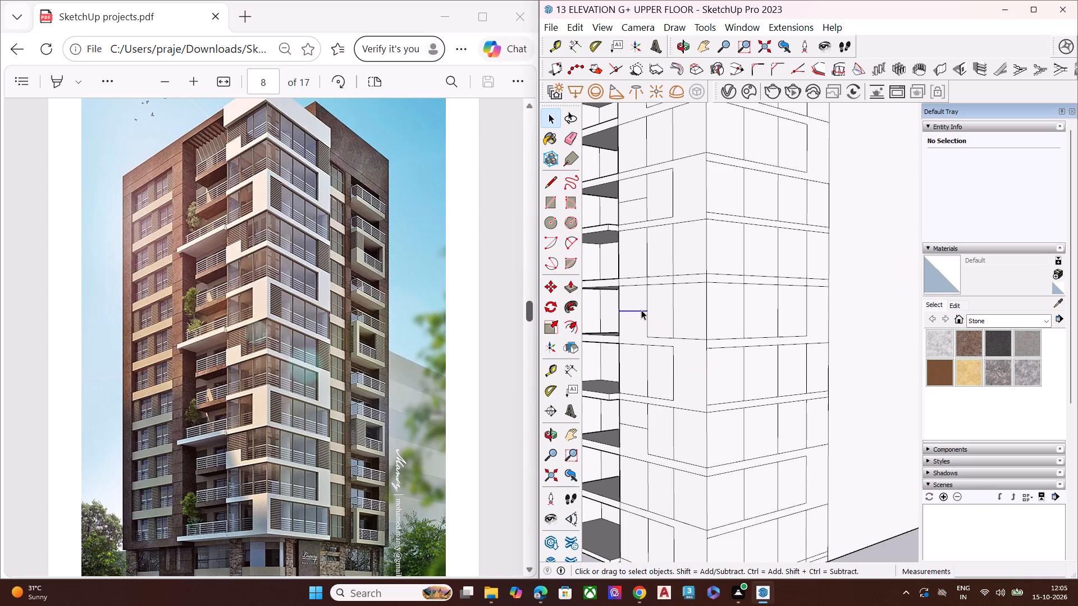
key(Delete)
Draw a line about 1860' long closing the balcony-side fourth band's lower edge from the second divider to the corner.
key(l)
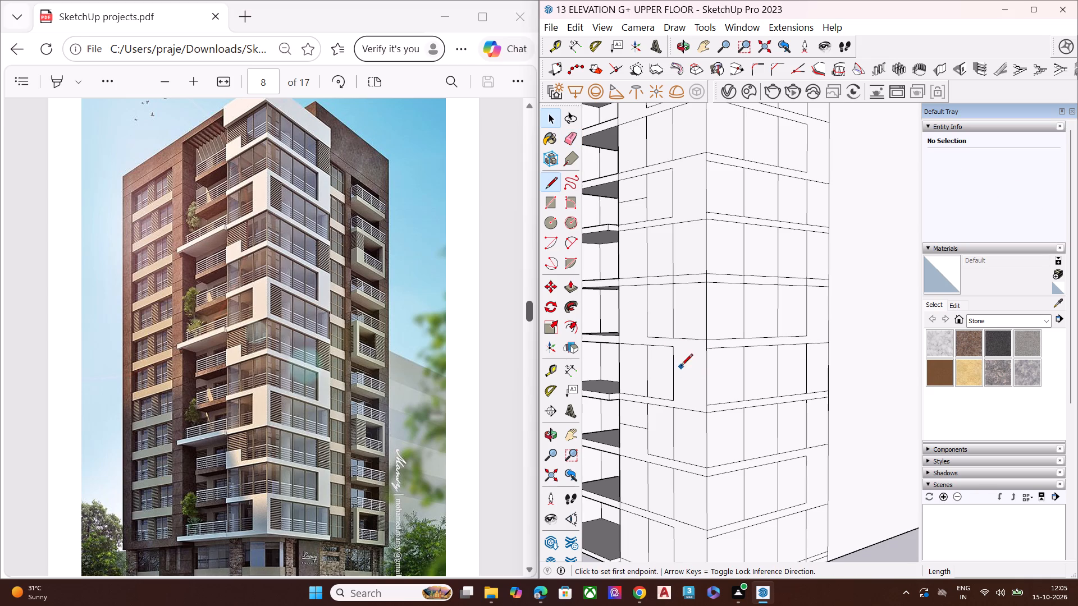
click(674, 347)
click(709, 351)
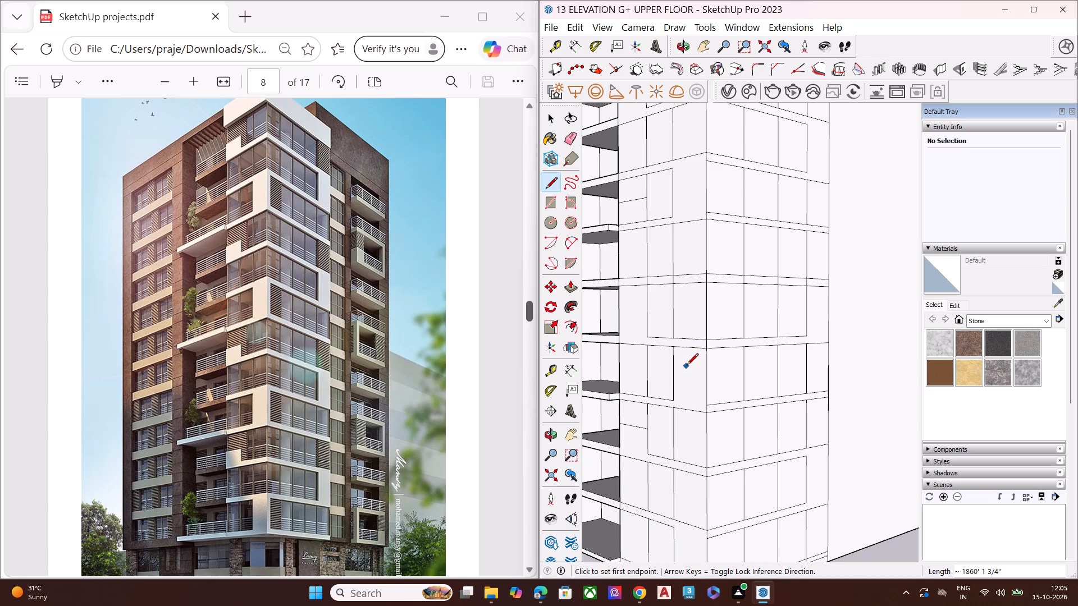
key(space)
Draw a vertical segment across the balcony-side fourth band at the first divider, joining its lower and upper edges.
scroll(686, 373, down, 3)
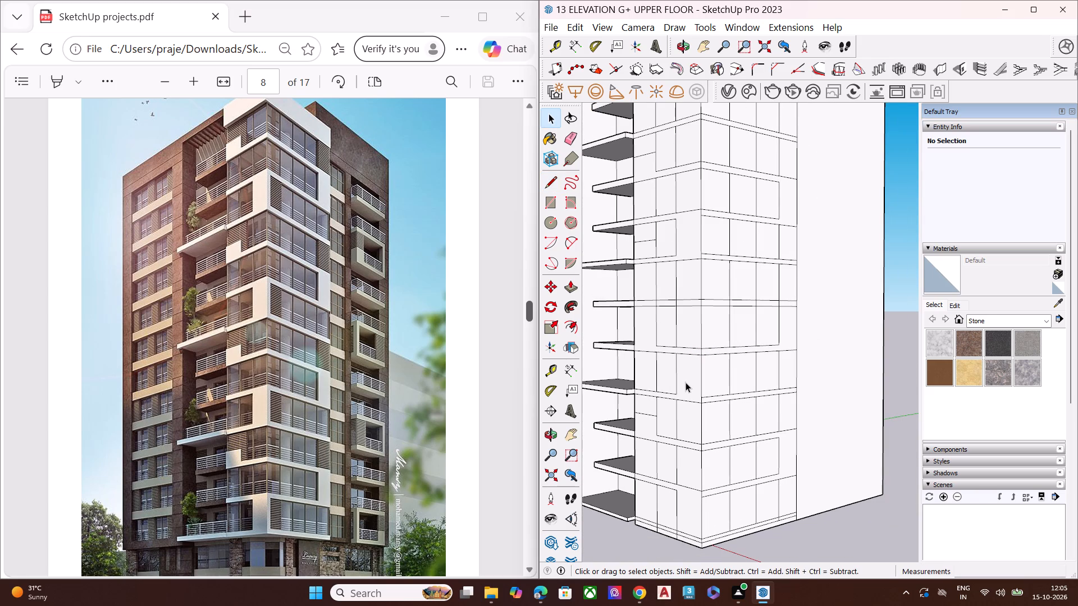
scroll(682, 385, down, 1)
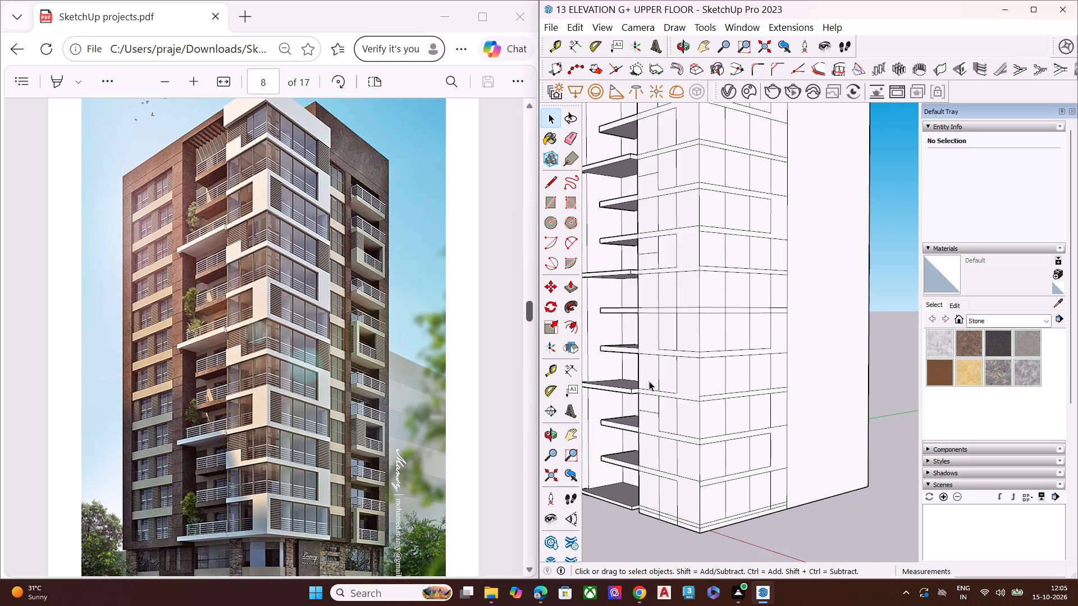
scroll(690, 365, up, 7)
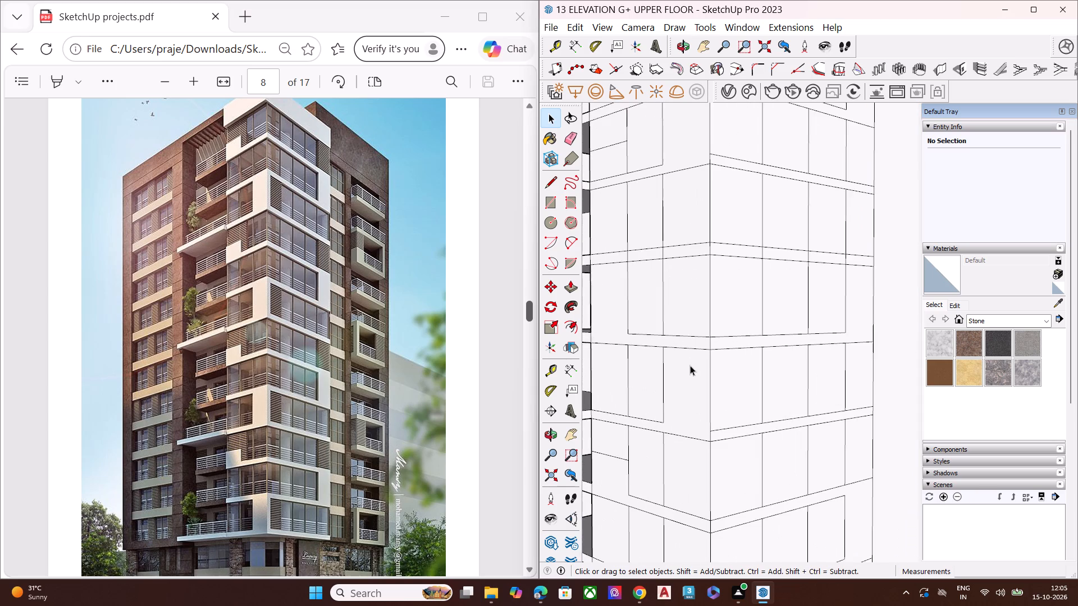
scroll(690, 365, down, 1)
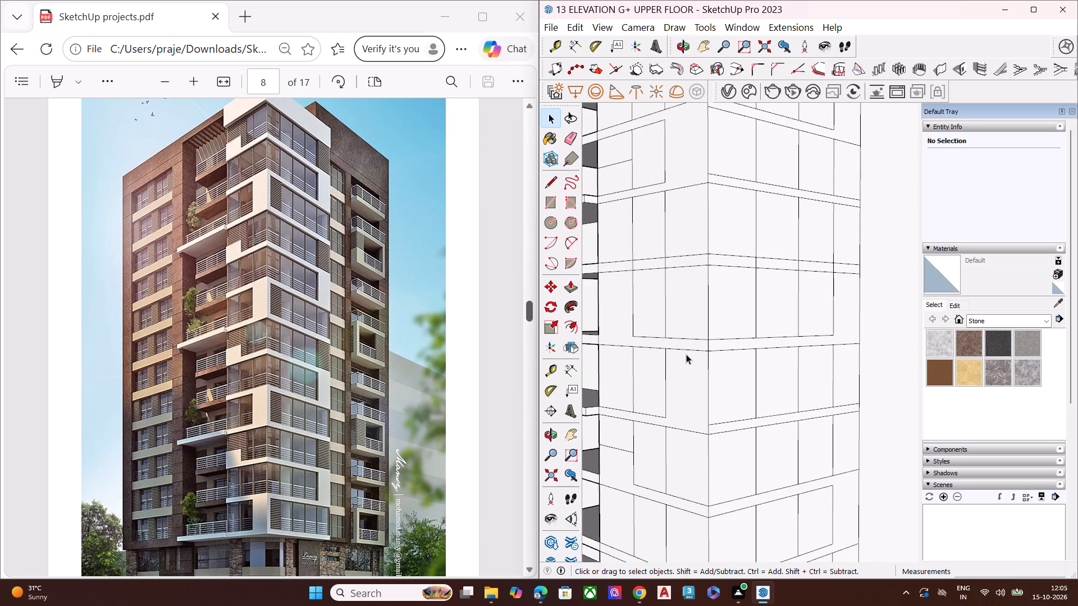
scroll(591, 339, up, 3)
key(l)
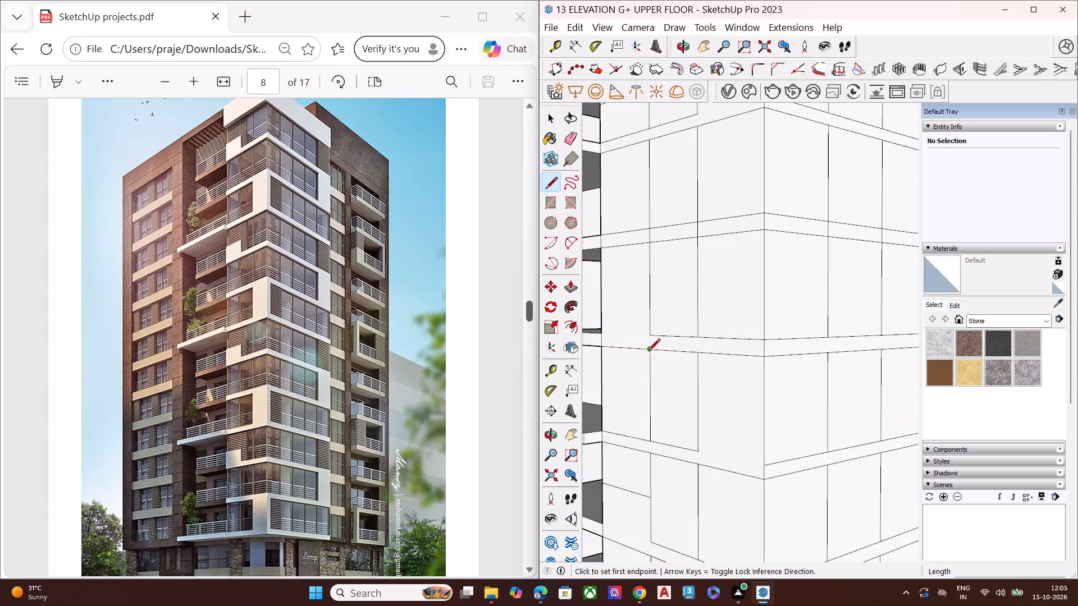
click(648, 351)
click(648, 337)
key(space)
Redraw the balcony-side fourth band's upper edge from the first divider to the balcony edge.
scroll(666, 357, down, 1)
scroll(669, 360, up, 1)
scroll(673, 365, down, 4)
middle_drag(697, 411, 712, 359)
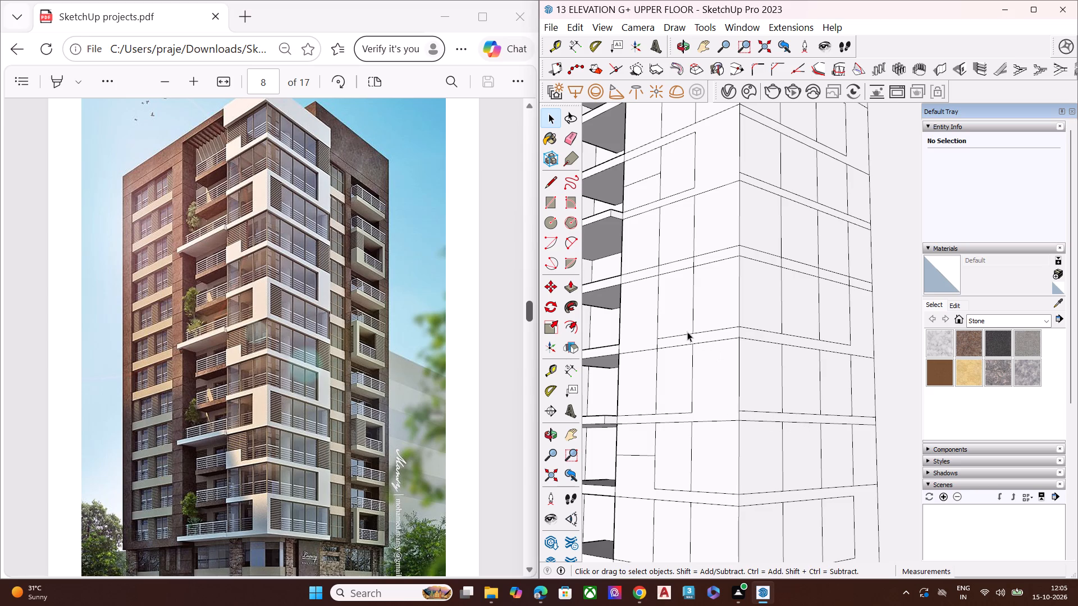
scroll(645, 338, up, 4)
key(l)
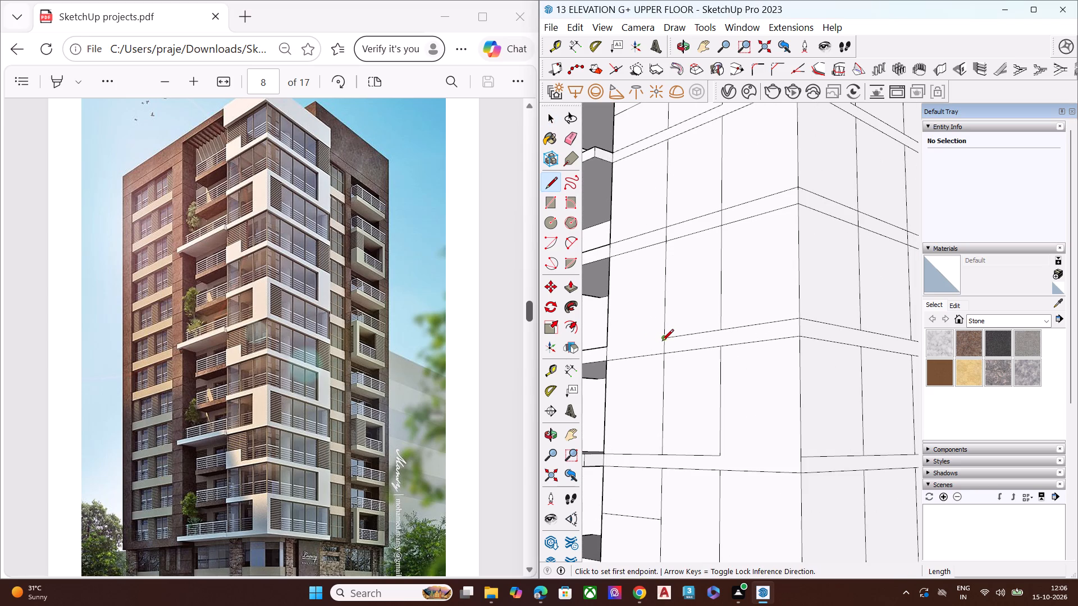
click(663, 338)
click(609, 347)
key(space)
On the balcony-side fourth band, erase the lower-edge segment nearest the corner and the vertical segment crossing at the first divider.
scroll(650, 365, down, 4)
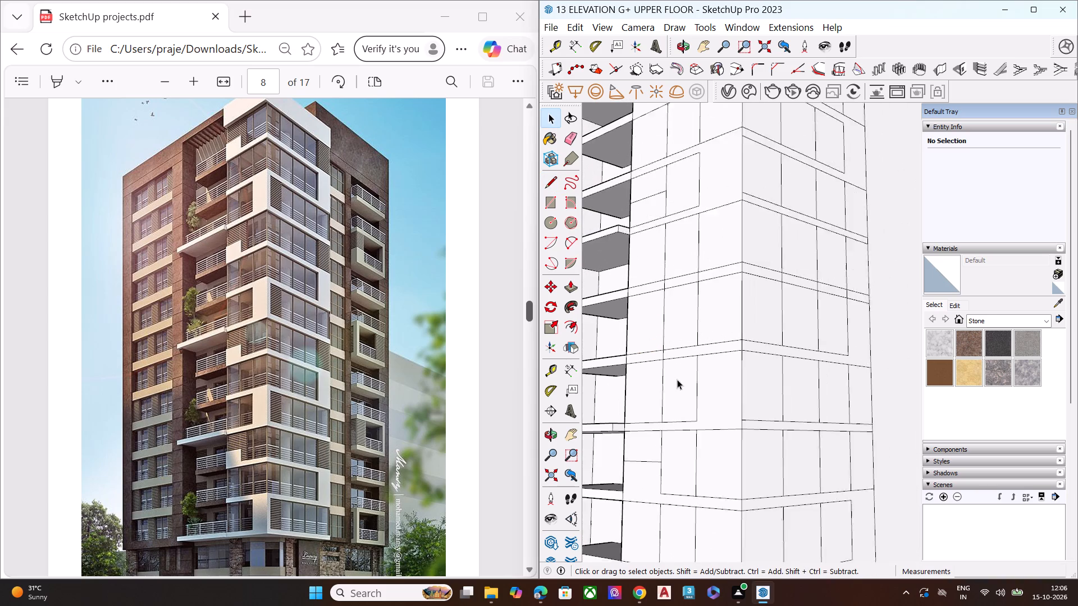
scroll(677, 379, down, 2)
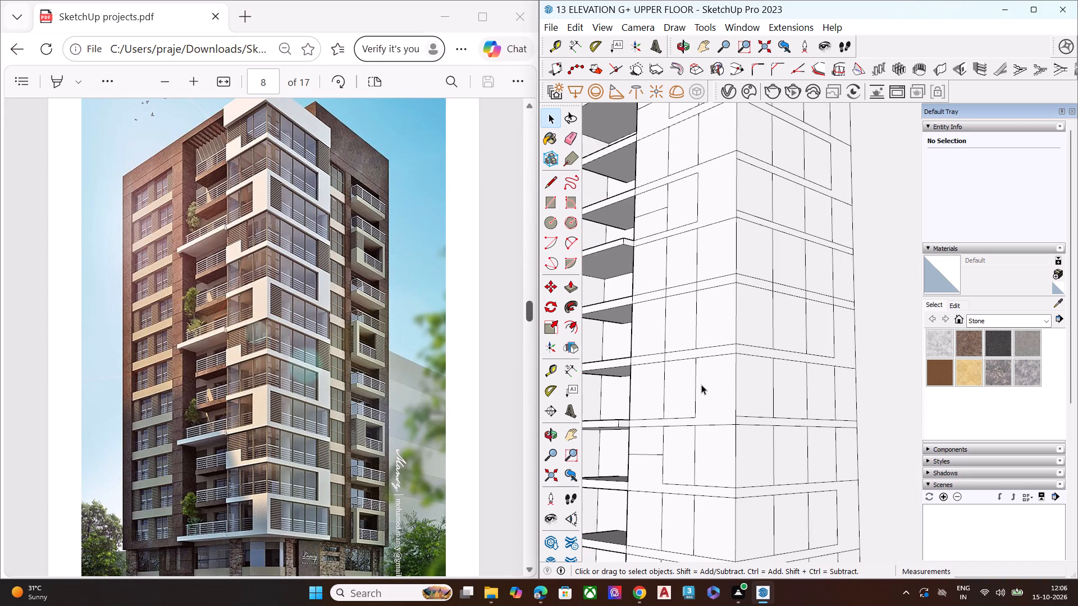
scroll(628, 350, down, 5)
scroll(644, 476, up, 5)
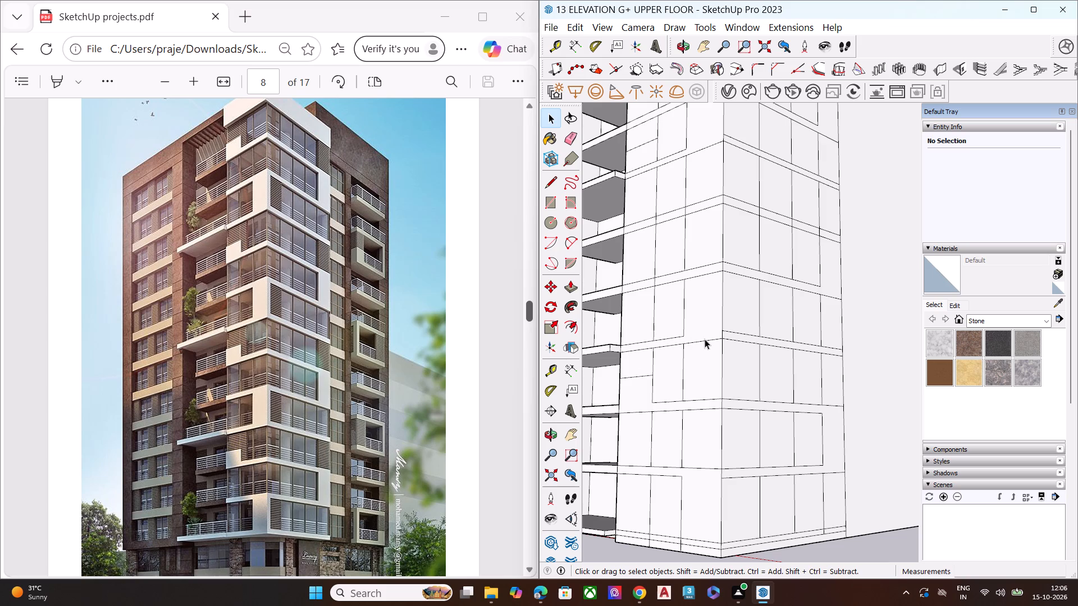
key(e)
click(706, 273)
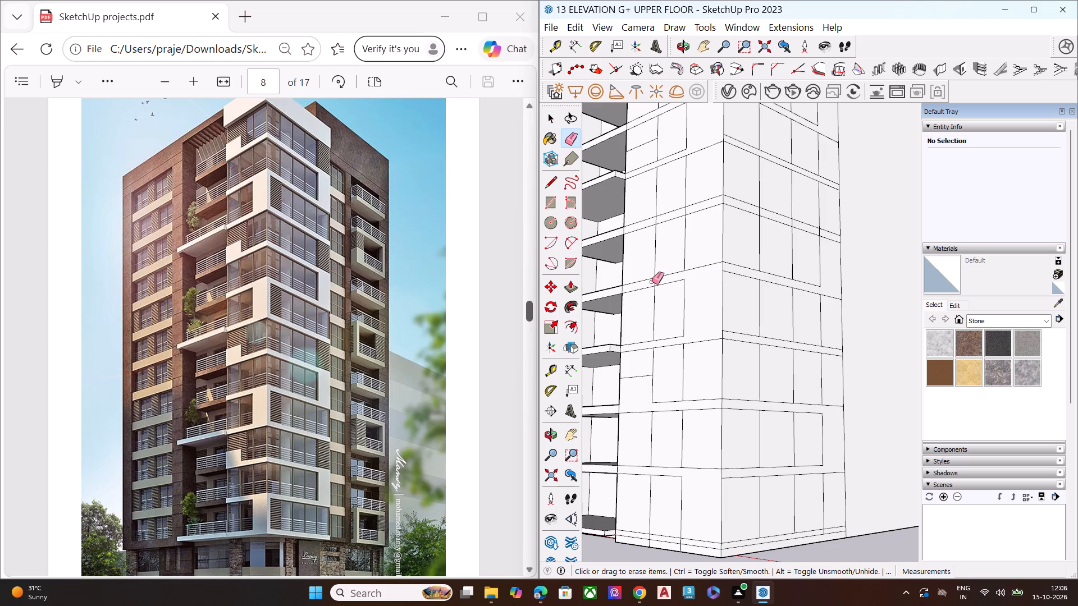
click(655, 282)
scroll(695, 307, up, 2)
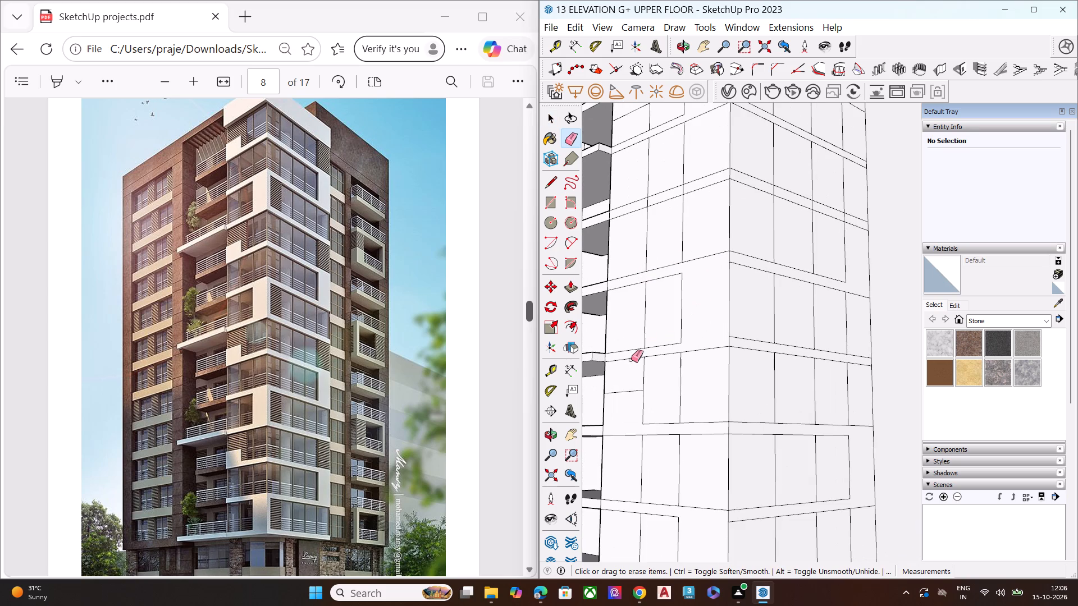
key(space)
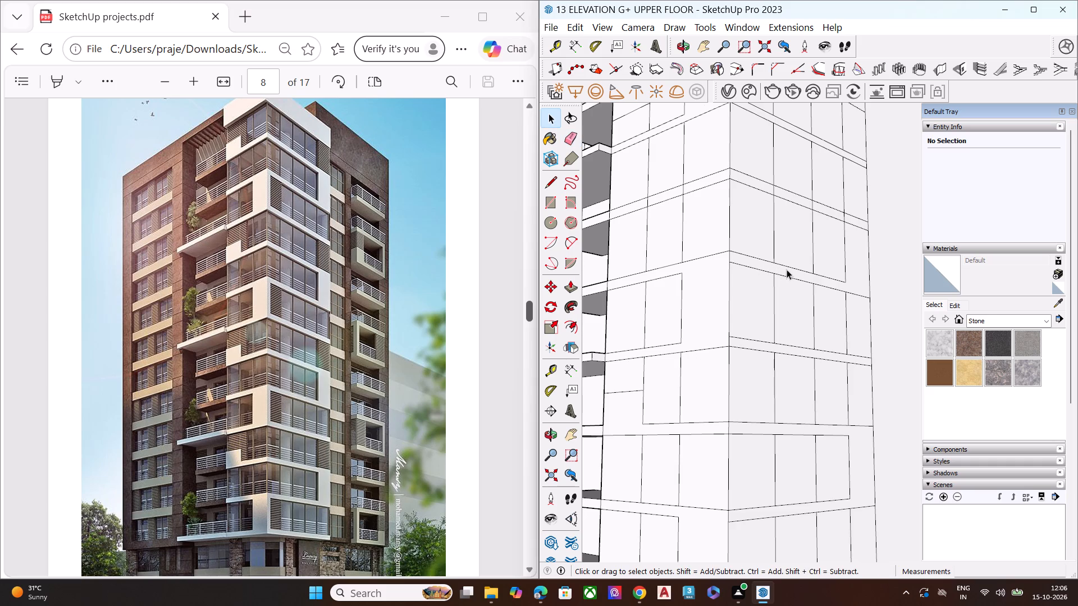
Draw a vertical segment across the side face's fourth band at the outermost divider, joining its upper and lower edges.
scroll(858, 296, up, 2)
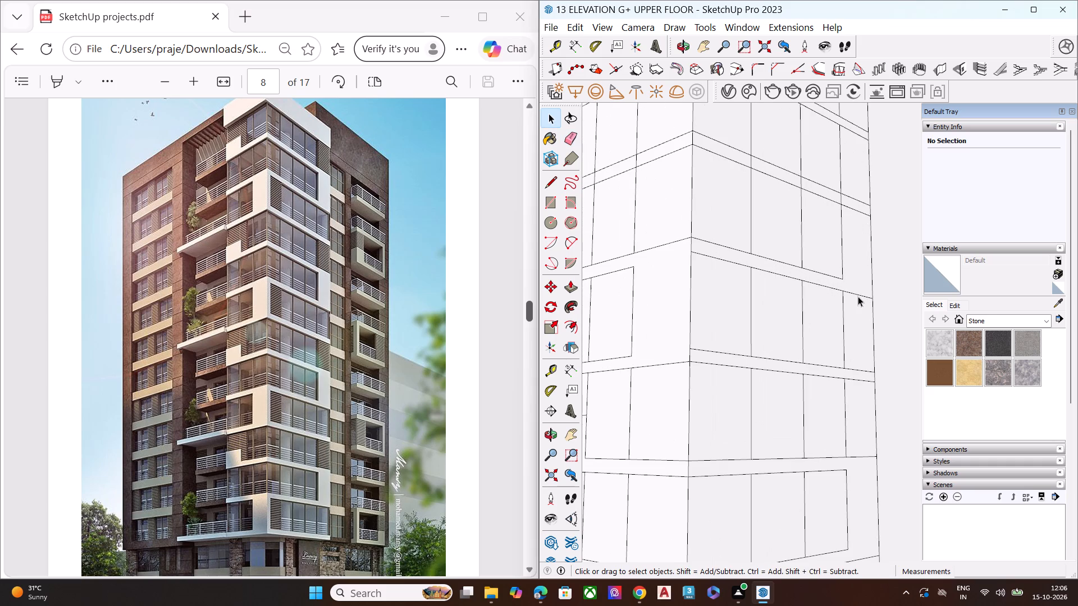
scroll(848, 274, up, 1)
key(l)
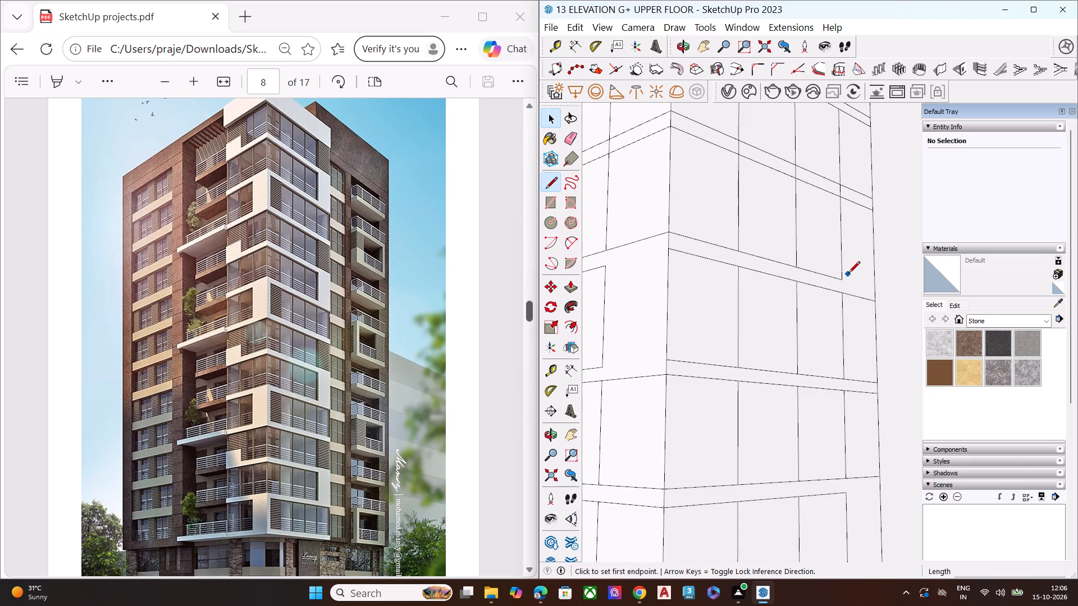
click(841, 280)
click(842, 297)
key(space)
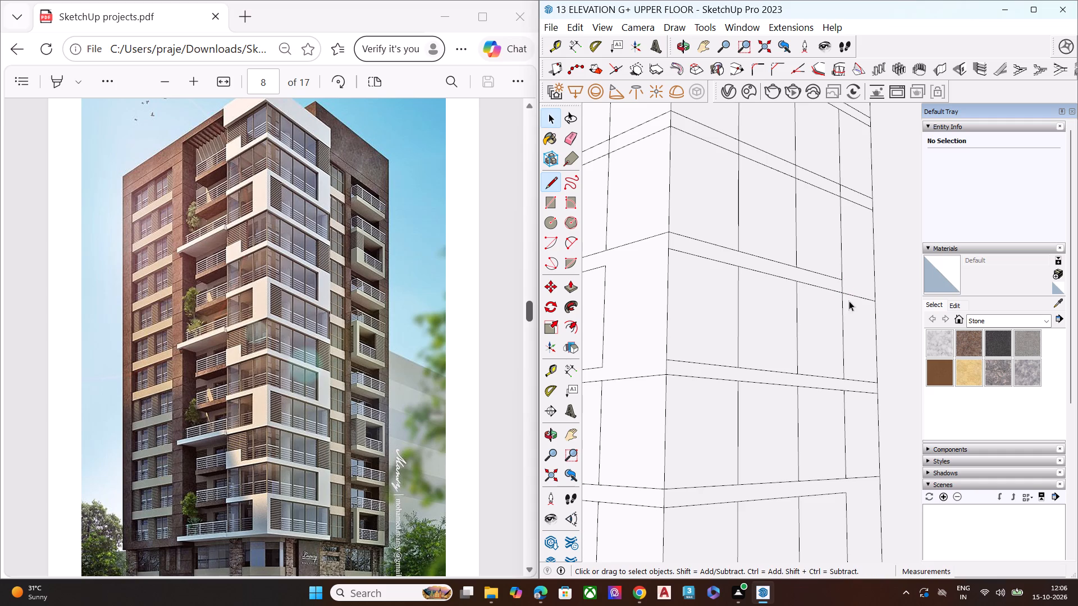
On the side face, erase the third band's upper-edge segment beyond the outermost divider.
key(e)
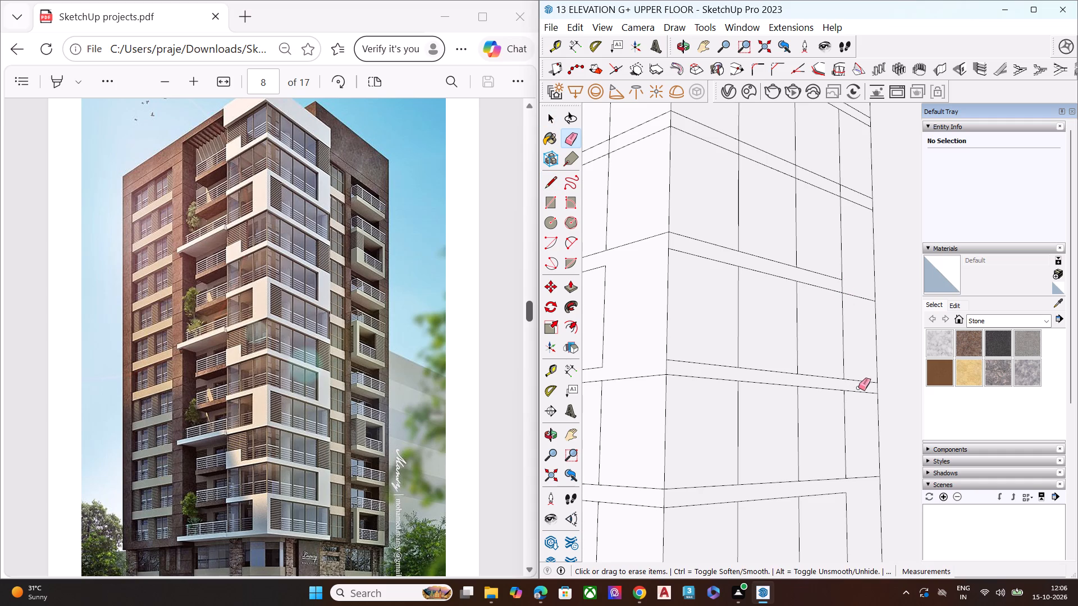
click(866, 381)
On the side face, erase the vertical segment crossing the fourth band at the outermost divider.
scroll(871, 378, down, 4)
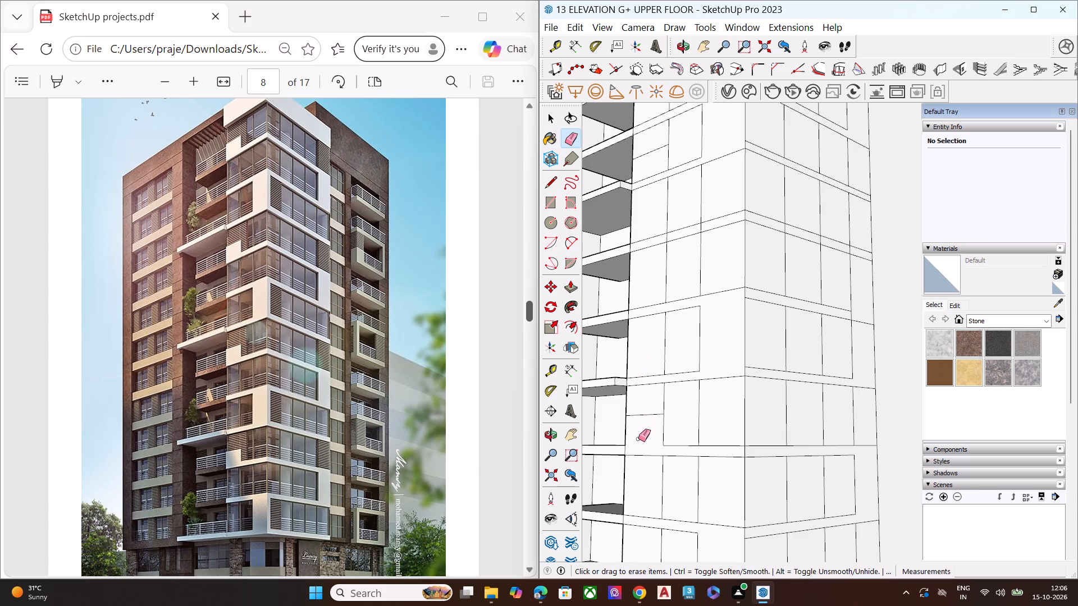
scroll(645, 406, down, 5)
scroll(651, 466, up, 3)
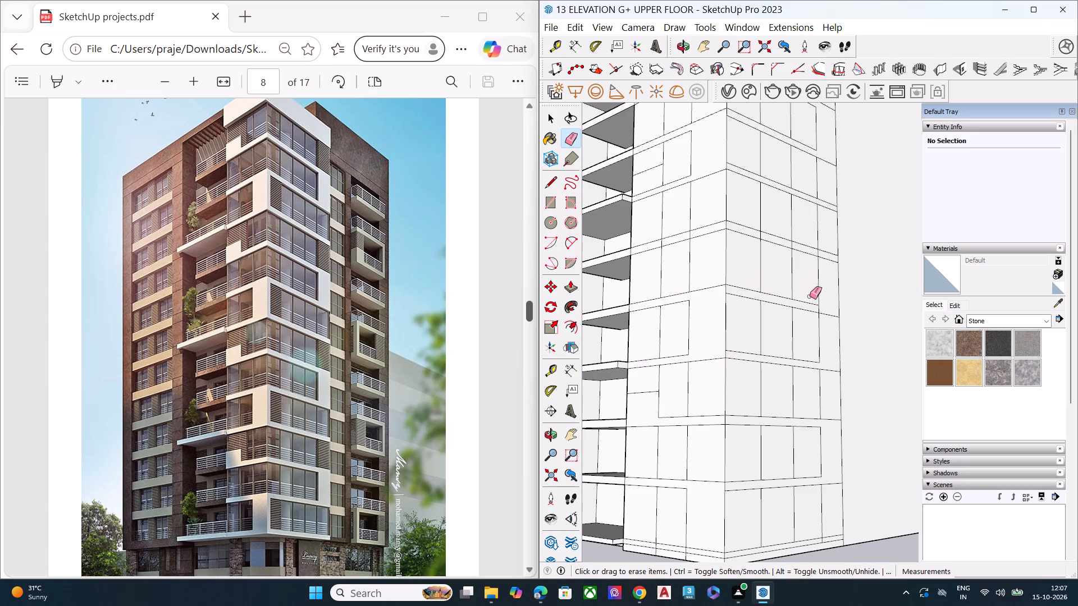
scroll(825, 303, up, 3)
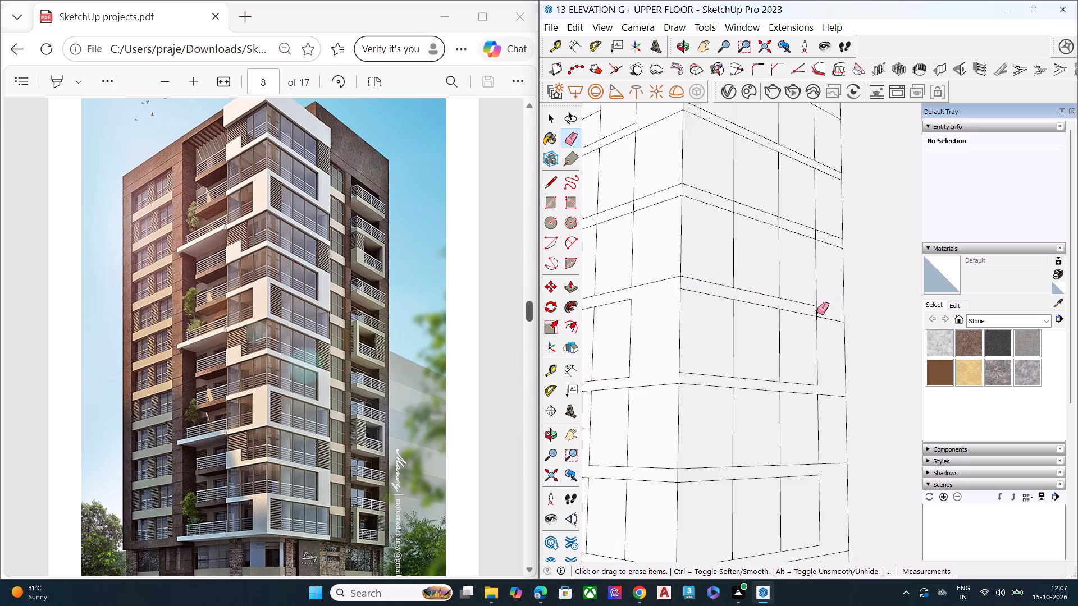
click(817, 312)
Draw the side face's missing band-edge segment under the fourth panel row, from the outermost divider to the building's outer edge.
key(l)
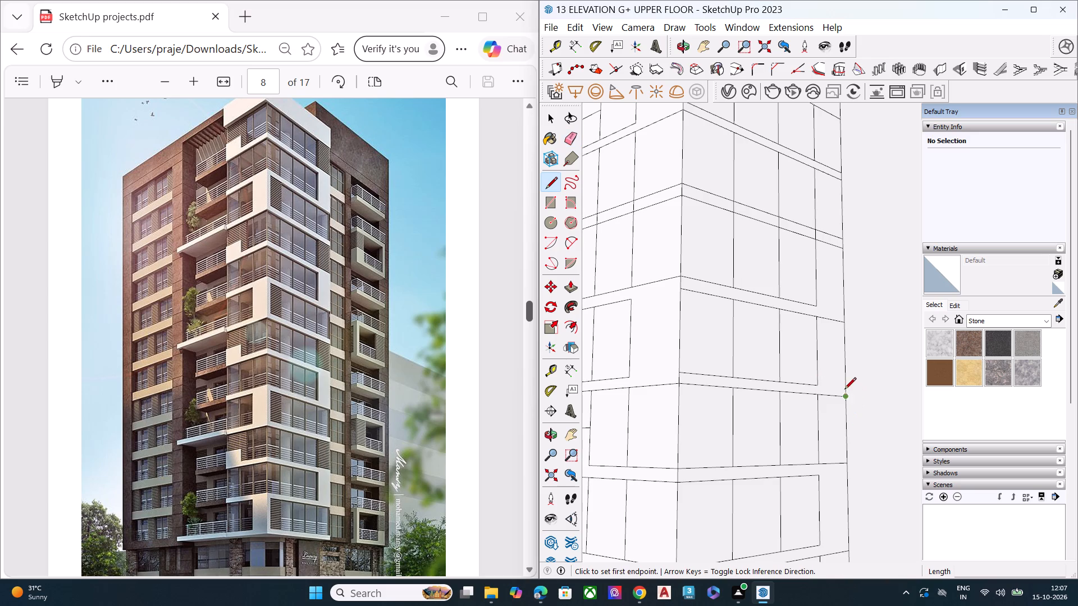
click(817, 387)
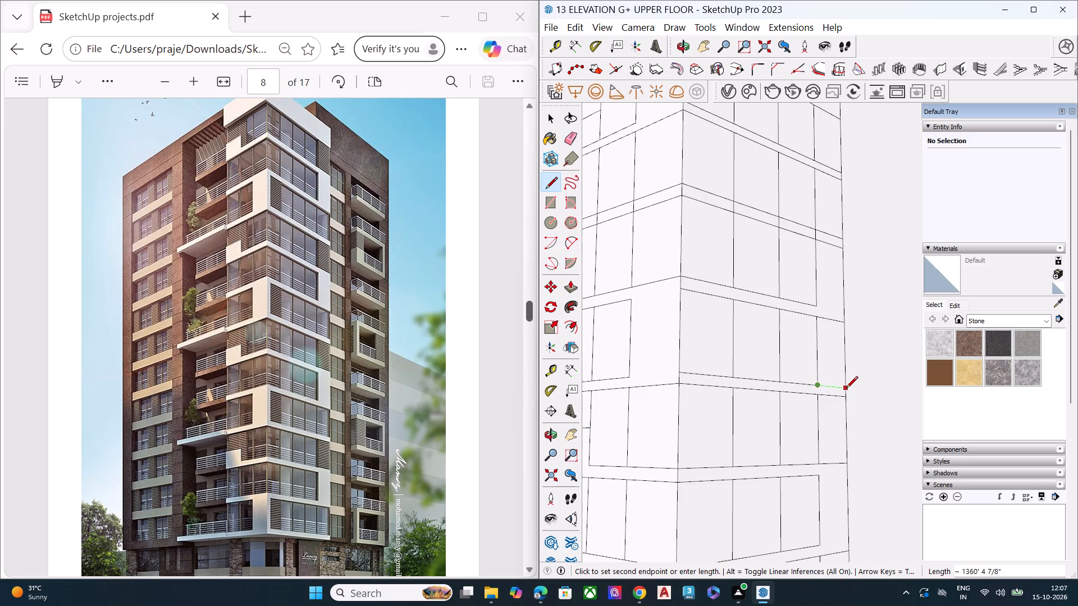
click(846, 389)
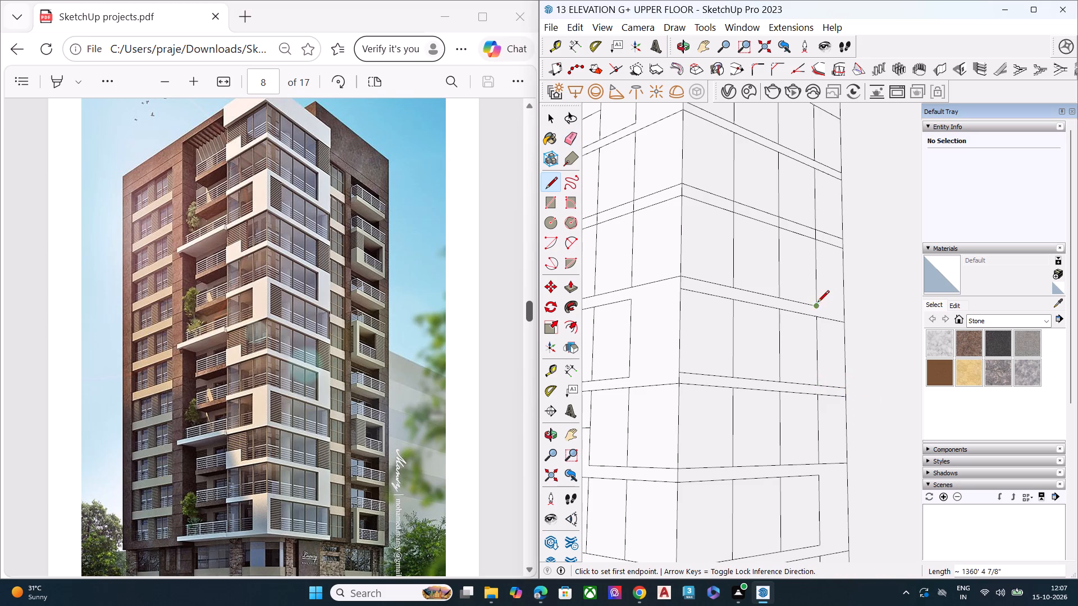
key(space)
On the side face, erase the vertical segment crossing the base band at the outermost divider.
scroll(866, 405, down, 2)
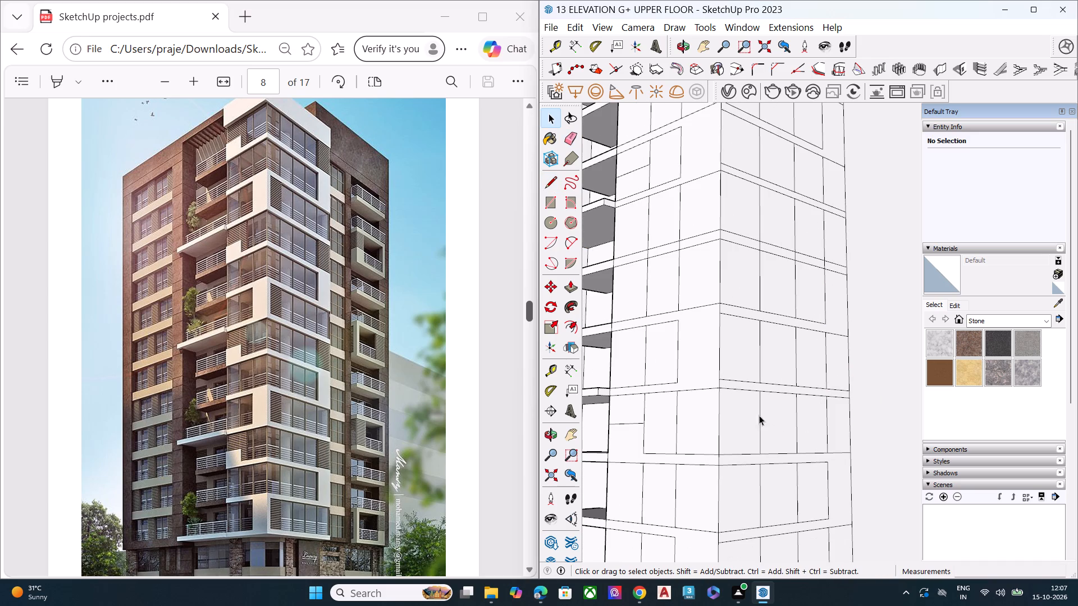
scroll(734, 348, down, 3)
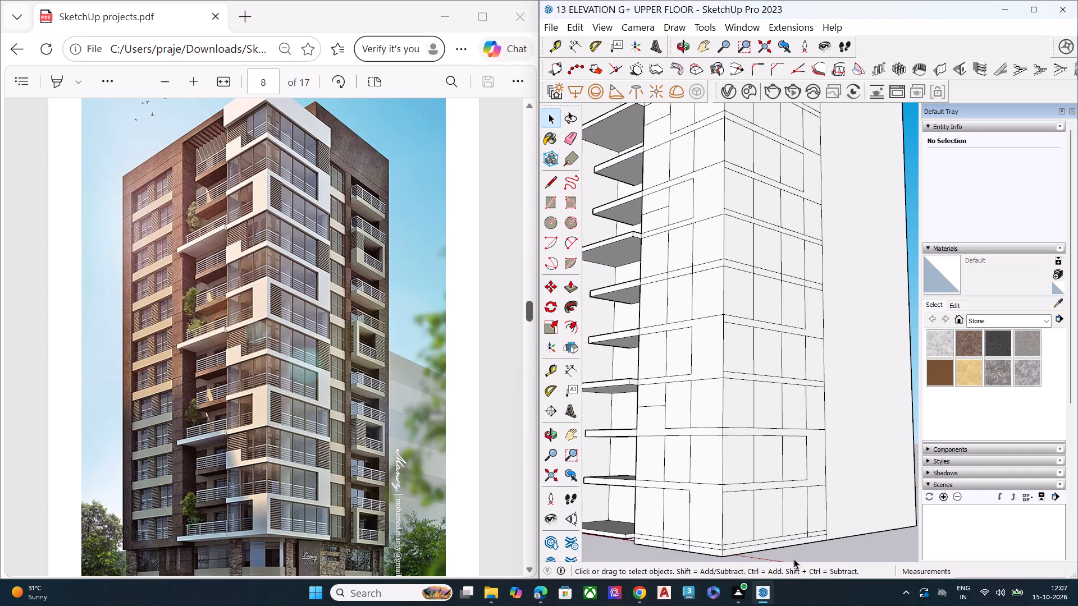
scroll(819, 521, up, 6)
scroll(798, 540, down, 3)
key(e)
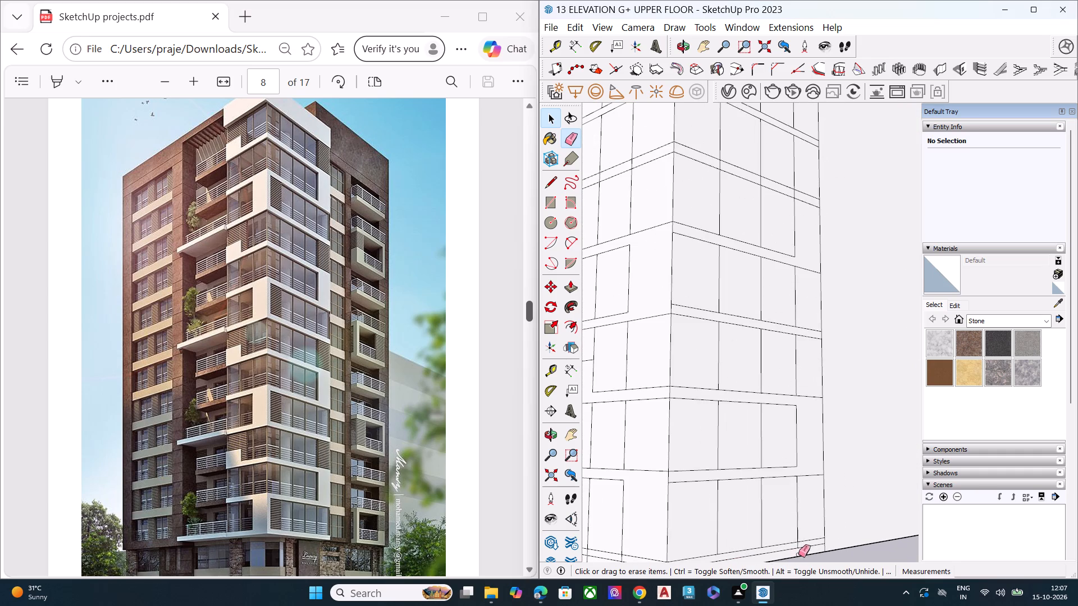
scroll(797, 545, up, 5)
click(800, 544)
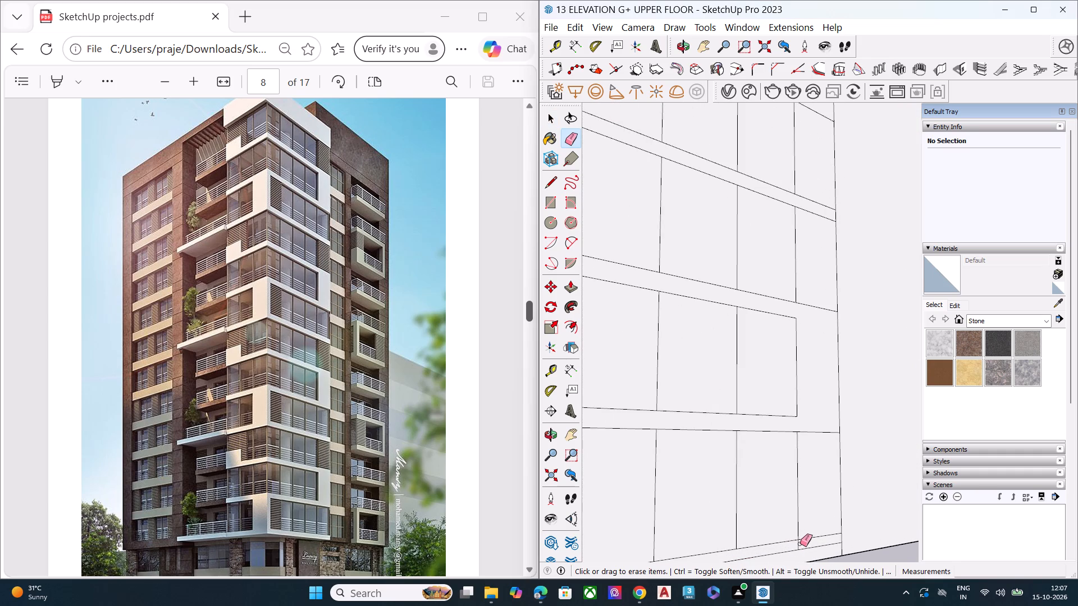
click(798, 544)
On the balcony-side face, erase the two vertical segments crossing the upper strip of the base band at the panel dividers.
scroll(830, 493, down, 5)
scroll(834, 491, up, 1)
scroll(835, 490, down, 2)
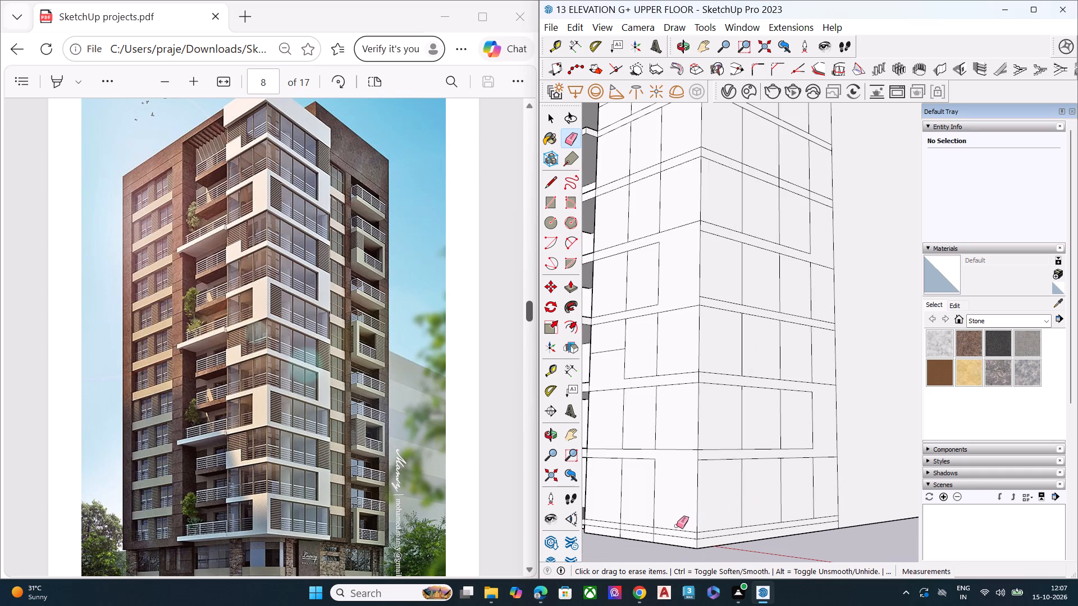
scroll(610, 543, up, 5)
scroll(675, 551, down, 2)
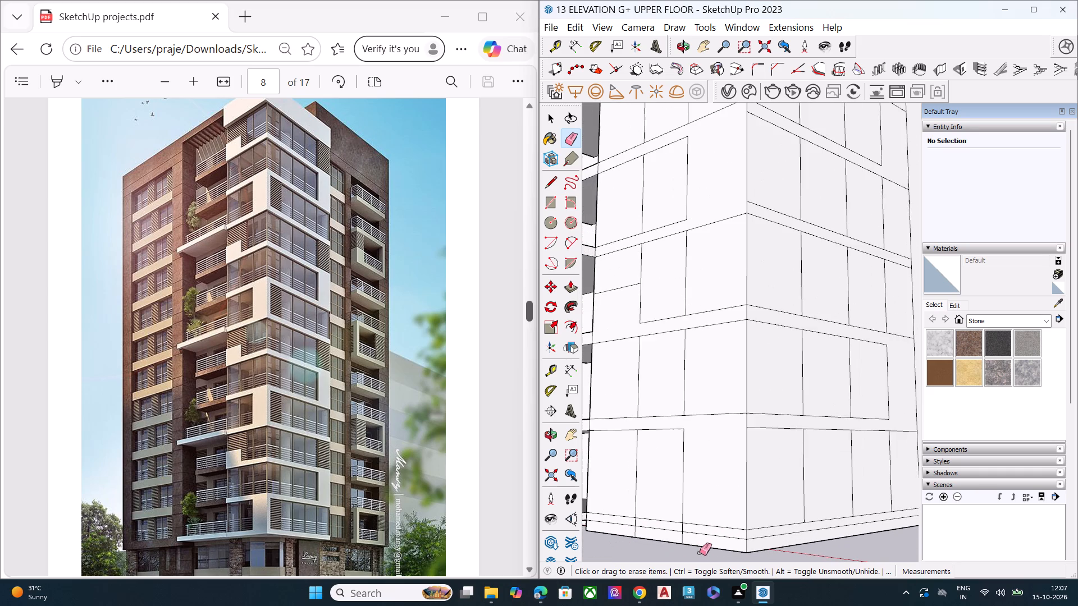
middle_drag(703, 533, 721, 559)
scroll(706, 528, up, 1)
scroll(725, 502, down, 7)
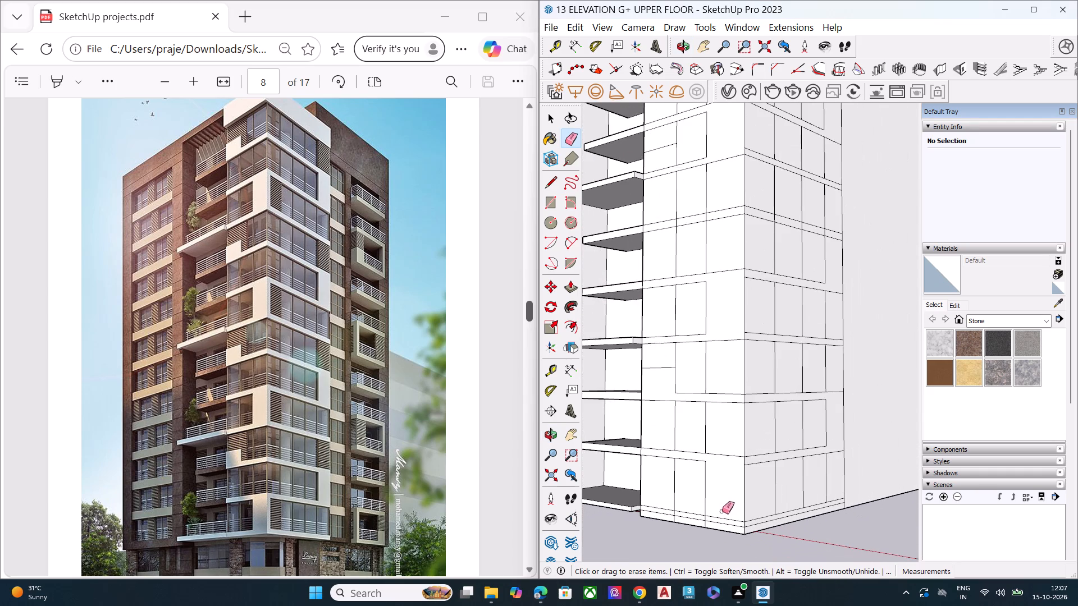
scroll(613, 525, up, 4)
scroll(614, 523, down, 1)
scroll(614, 523, up, 2)
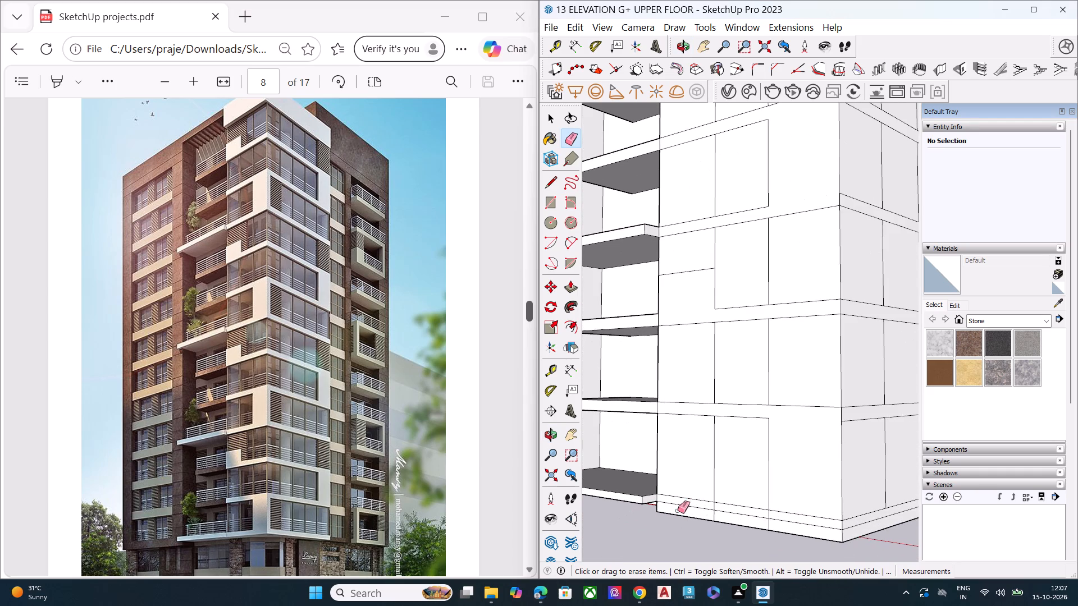
scroll(721, 513, up, 6)
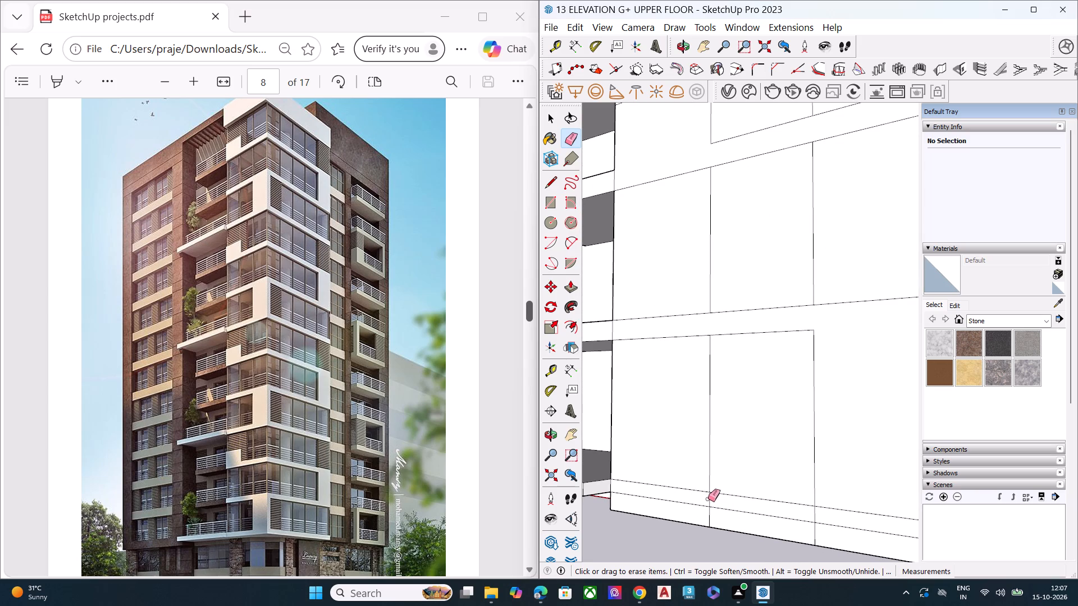
click(710, 500)
click(814, 512)
On the balcony-side face, erase the base band's upper-edge segment between the last panel and the building corner.
scroll(665, 490, down, 2)
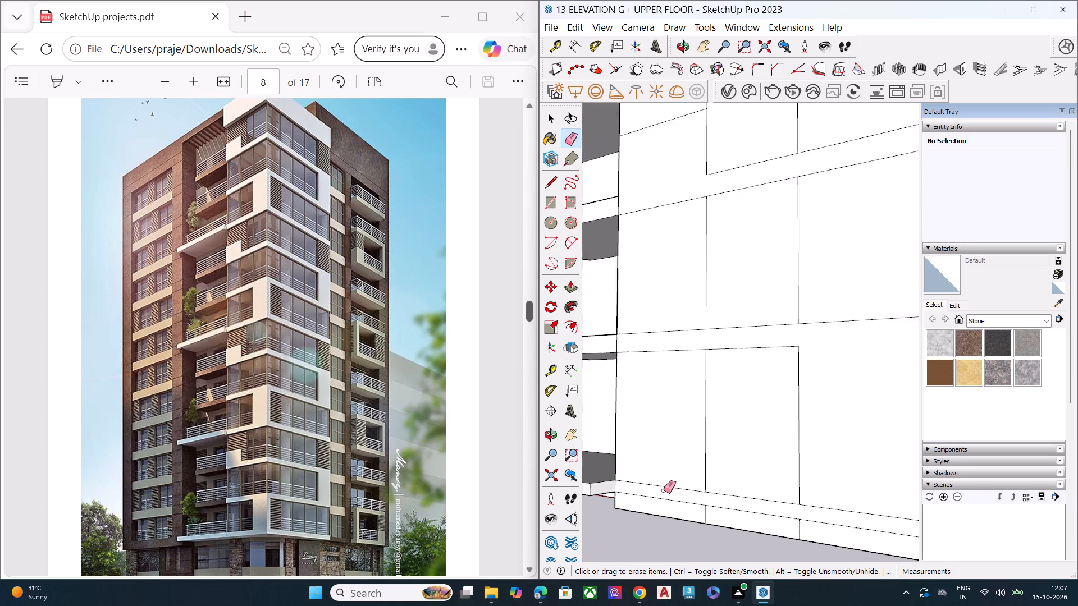
scroll(664, 490, down, 10)
scroll(766, 510, up, 6)
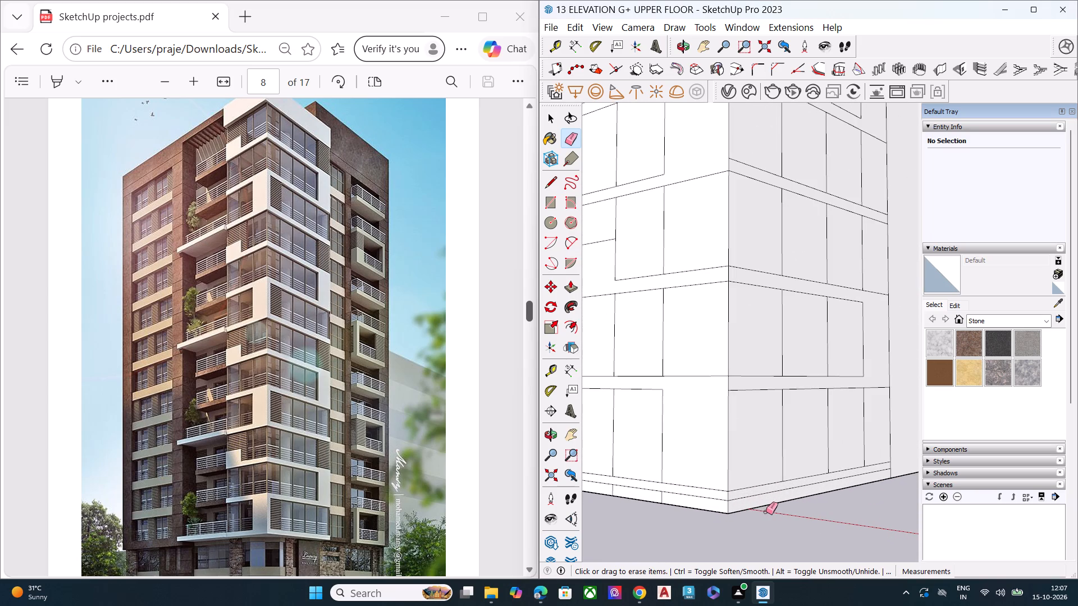
click(707, 488)
On the band above the side face's fifth panel row, erase the lower-edge segment beyond the outermost divider and the vertical segment at that divider.
scroll(700, 440, down, 5)
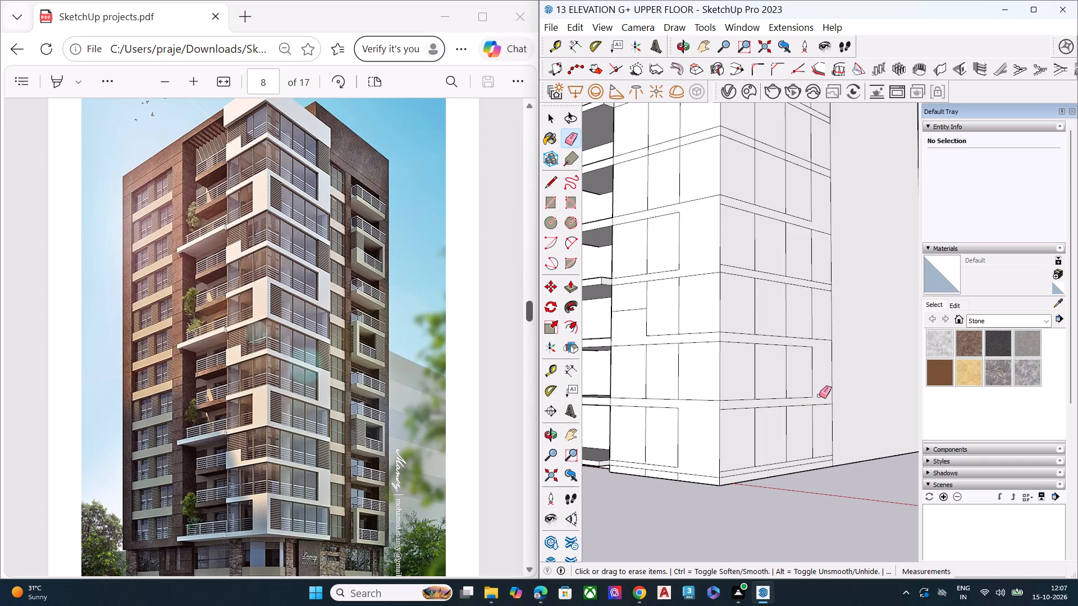
scroll(819, 396, down, 1)
middle_drag(702, 348, 702, 361)
scroll(702, 360, down, 1)
scroll(702, 361, up, 4)
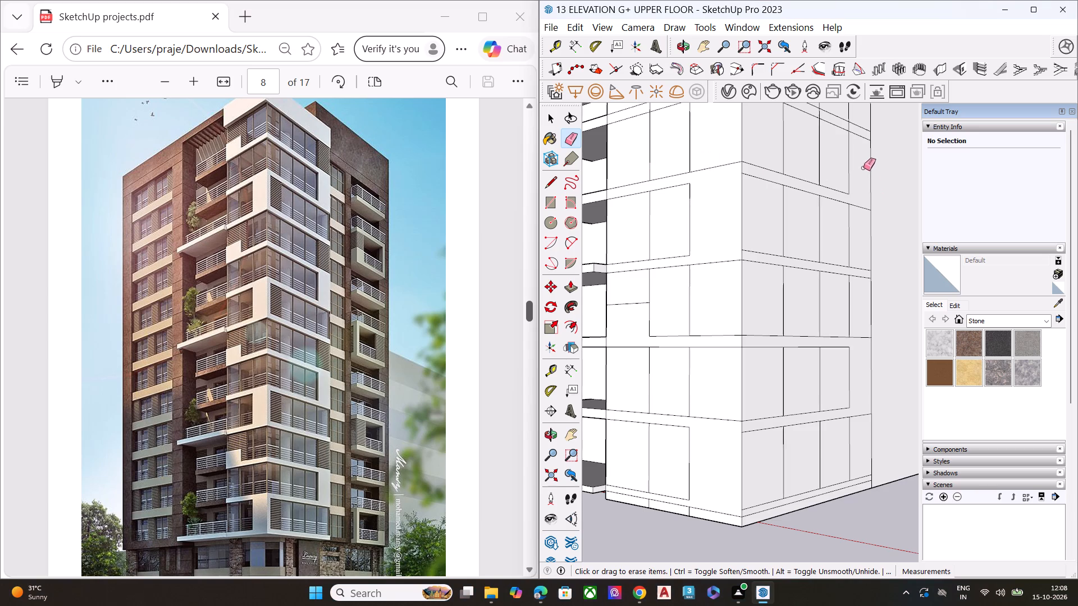
scroll(838, 120, up, 2)
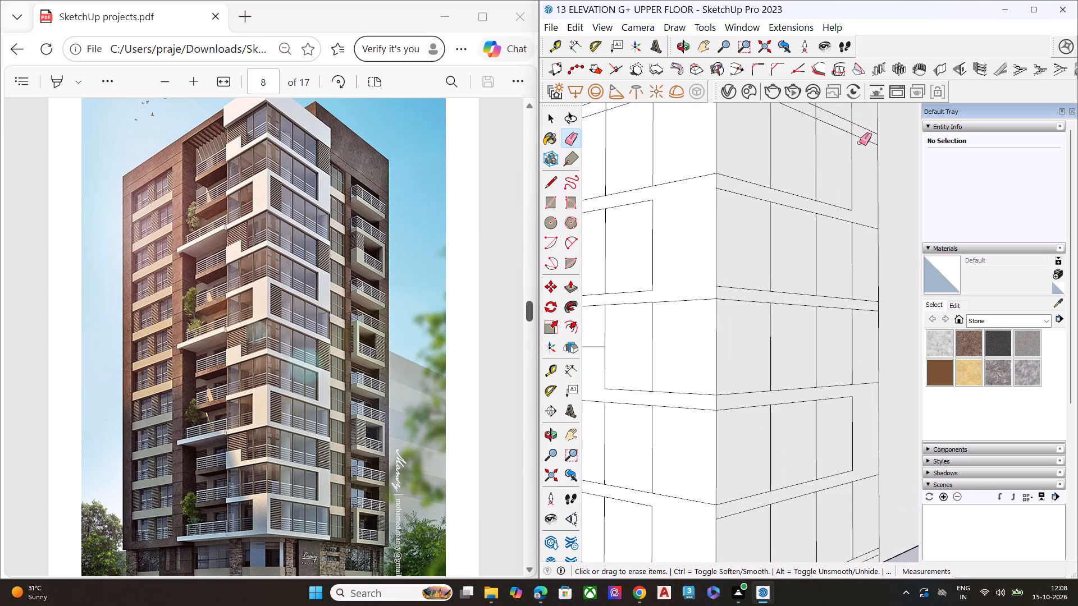
scroll(860, 143, up, 3)
click(865, 137)
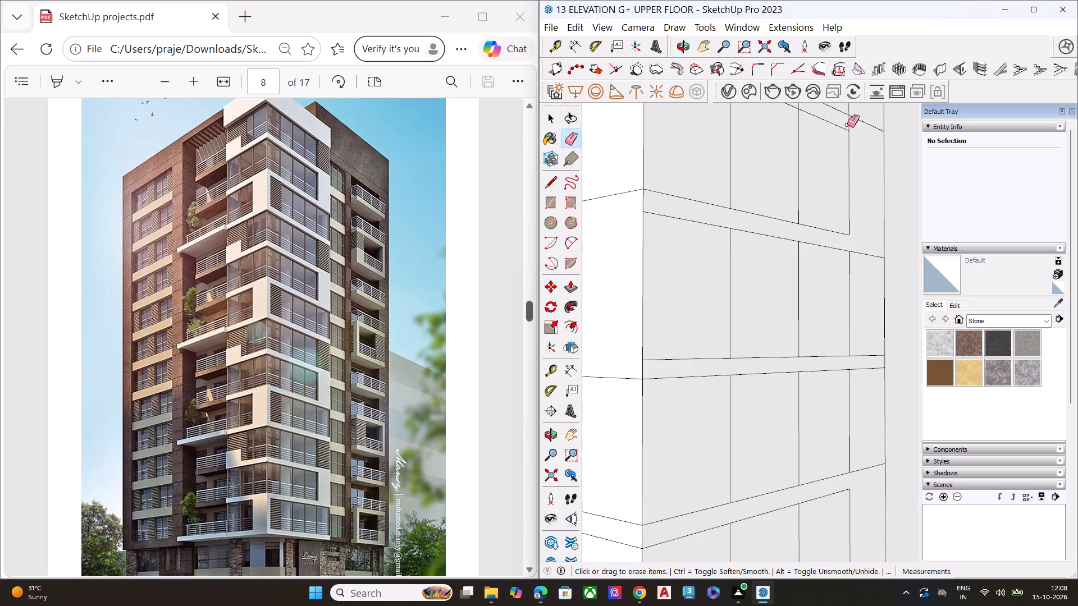
click(851, 122)
click(850, 123)
On the side face, erase the two remaining vertical segments crossing the band above the fifth panel row at the inner dividers.
scroll(848, 159, down, 2)
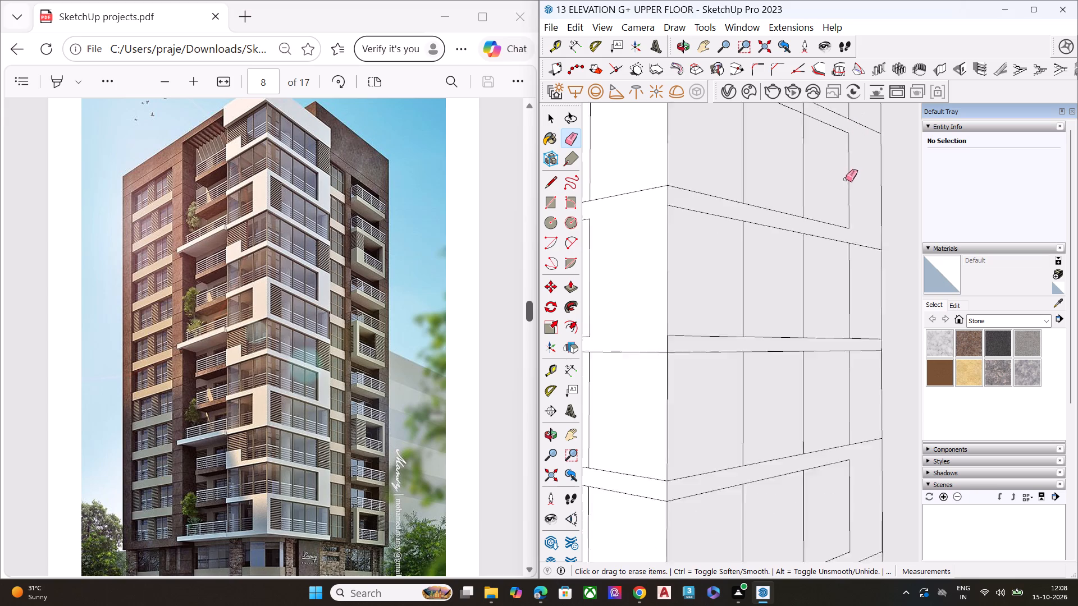
scroll(846, 179, down, 5)
scroll(796, 115, up, 5)
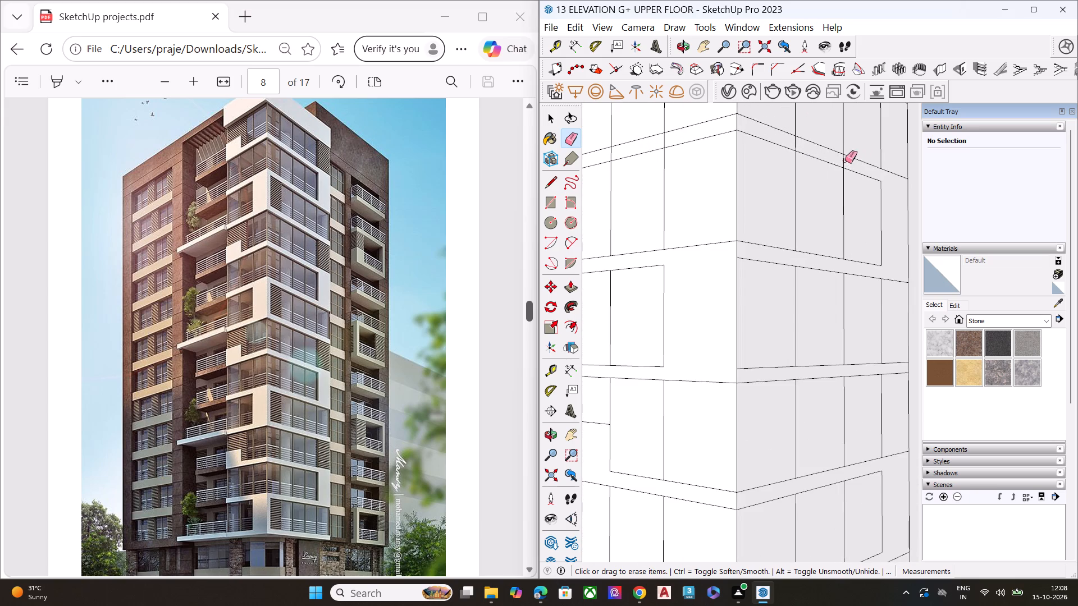
click(845, 160)
click(795, 140)
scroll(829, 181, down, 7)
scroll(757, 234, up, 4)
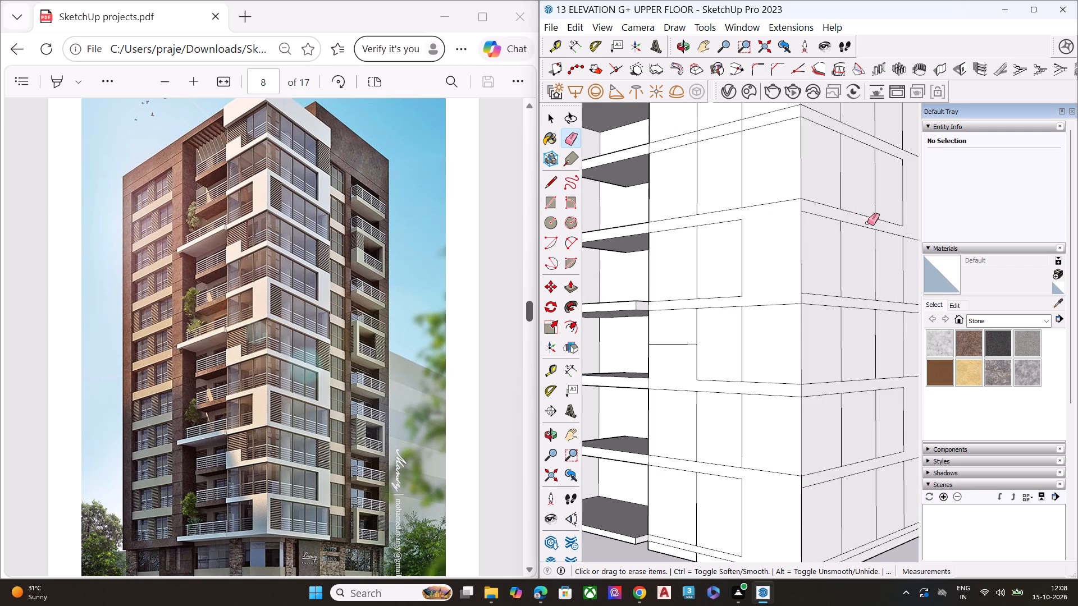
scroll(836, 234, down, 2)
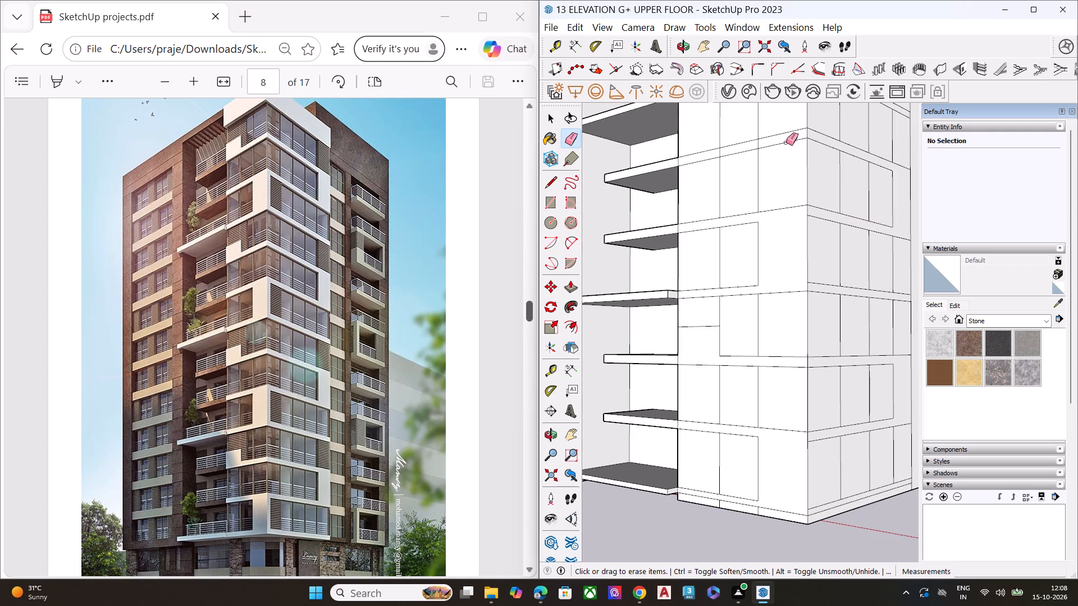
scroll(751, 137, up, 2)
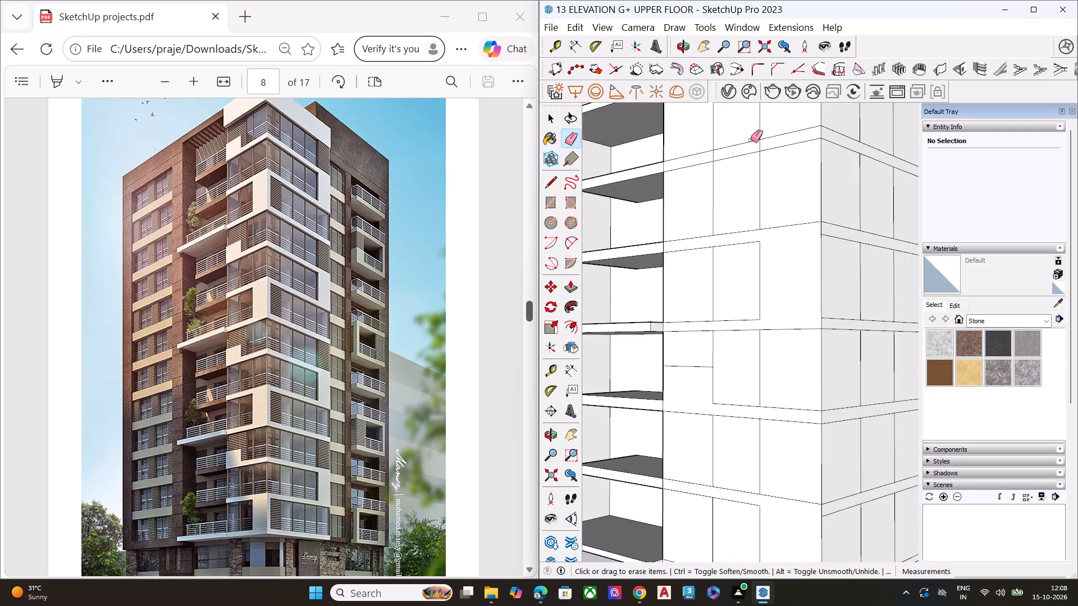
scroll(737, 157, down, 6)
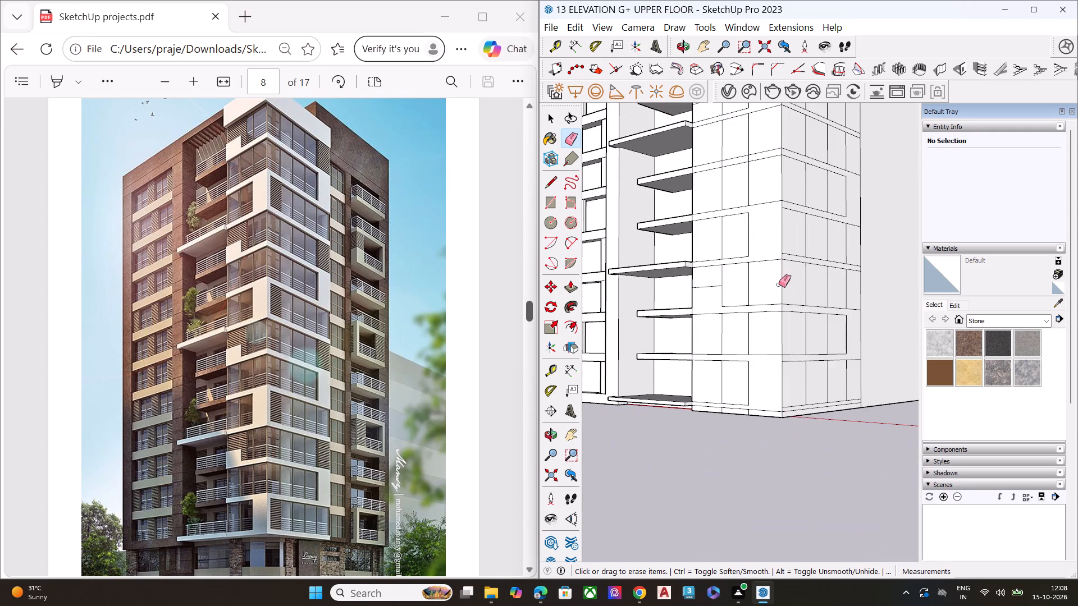
Push/Pull the balcony-side frame face around the bottom panel row outward to the edge of the lowest balcony slab.
middle_drag(779, 288, 778, 347)
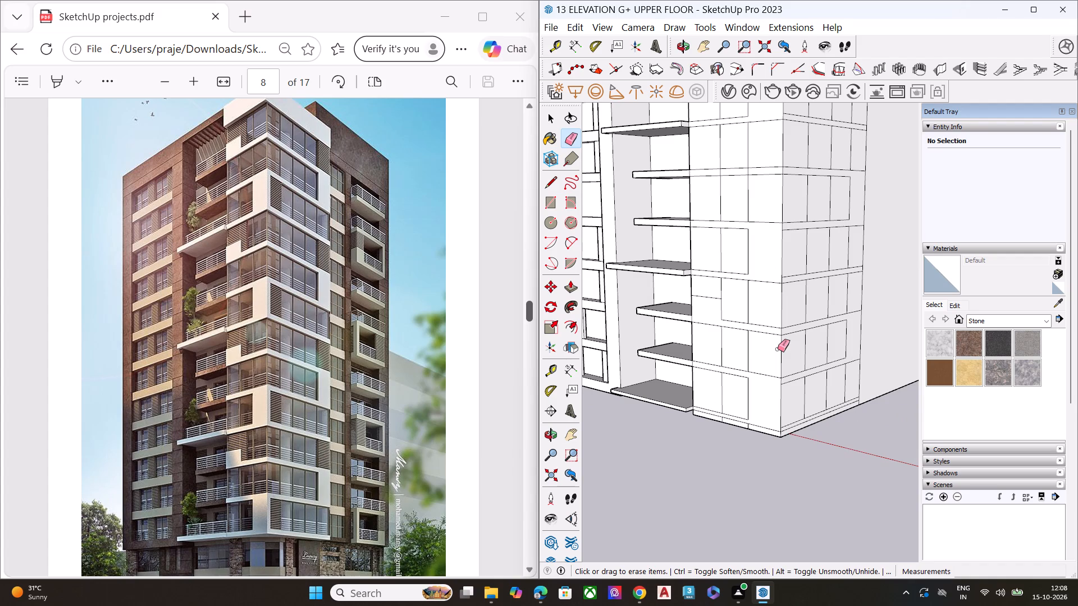
scroll(769, 360, up, 6)
scroll(758, 370, down, 5)
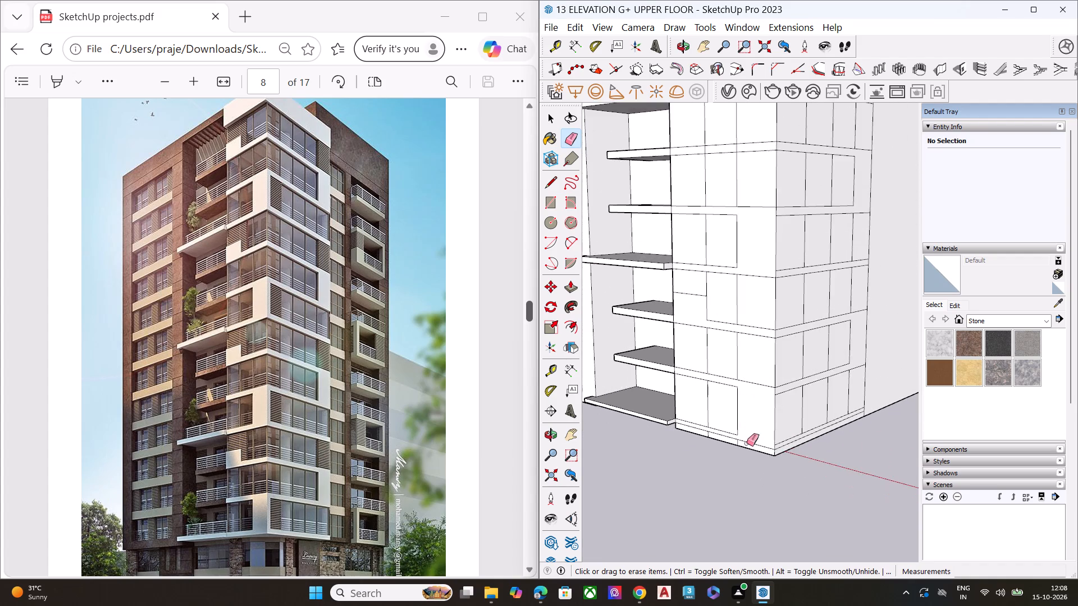
scroll(747, 444, up, 6)
scroll(732, 446, down, 5)
key(space)
click(741, 416)
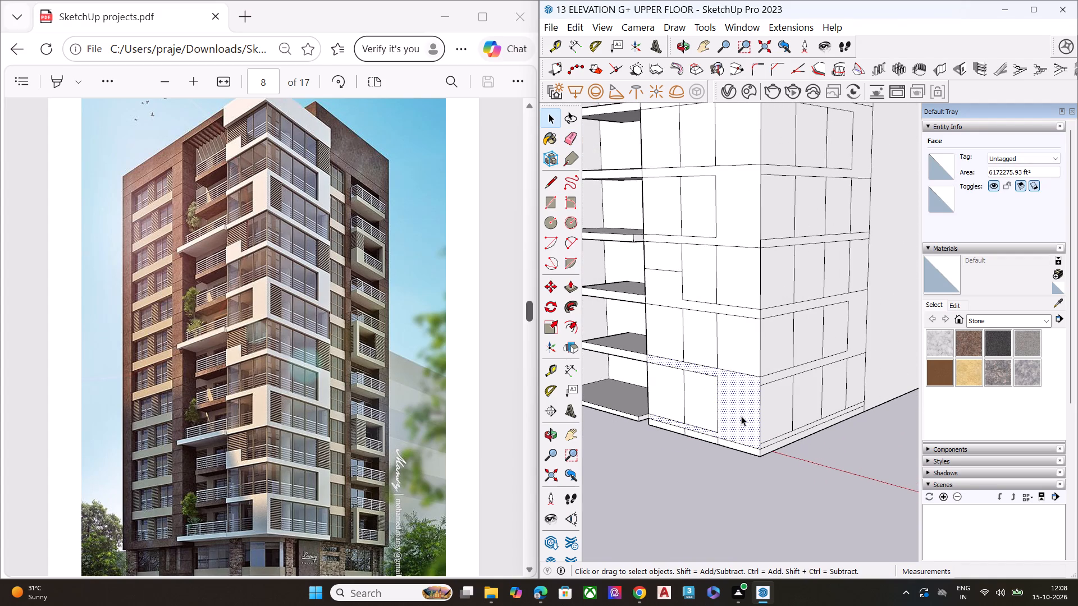
click(741, 416)
key(p)
click(741, 384)
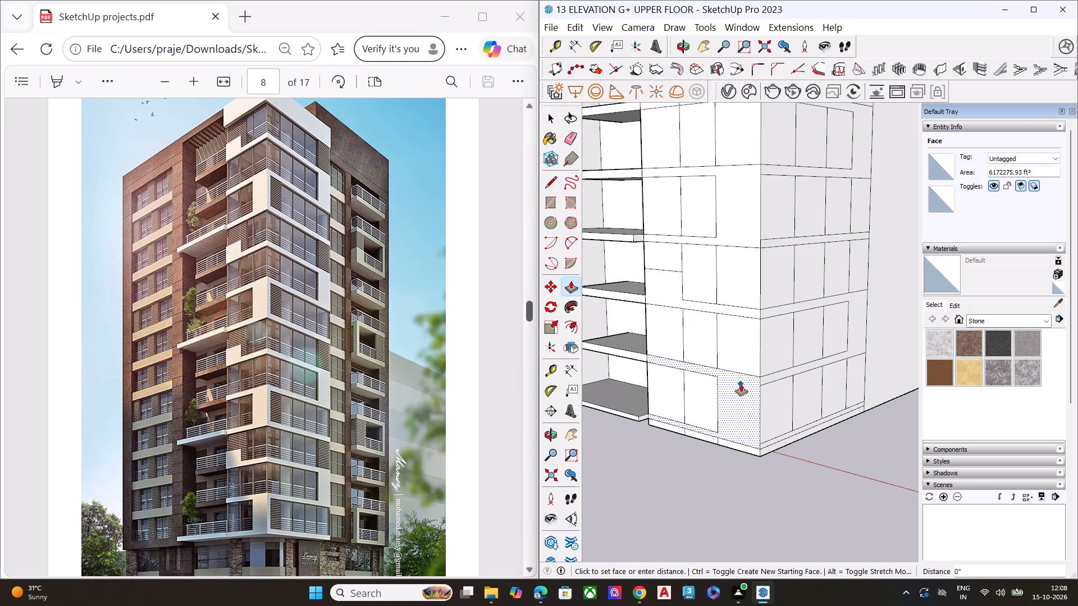
click(638, 415)
key(space)
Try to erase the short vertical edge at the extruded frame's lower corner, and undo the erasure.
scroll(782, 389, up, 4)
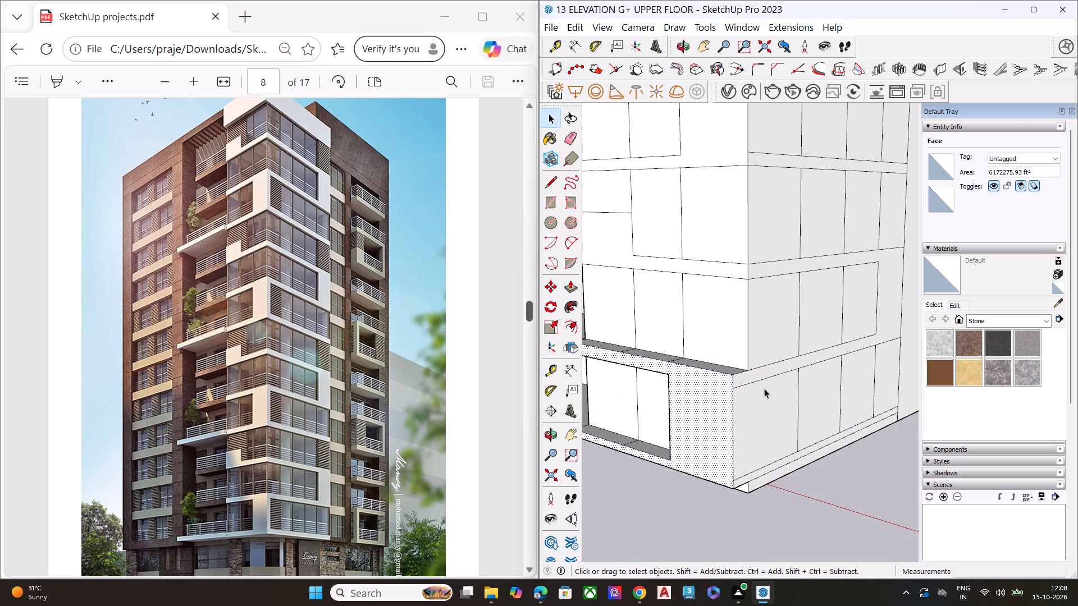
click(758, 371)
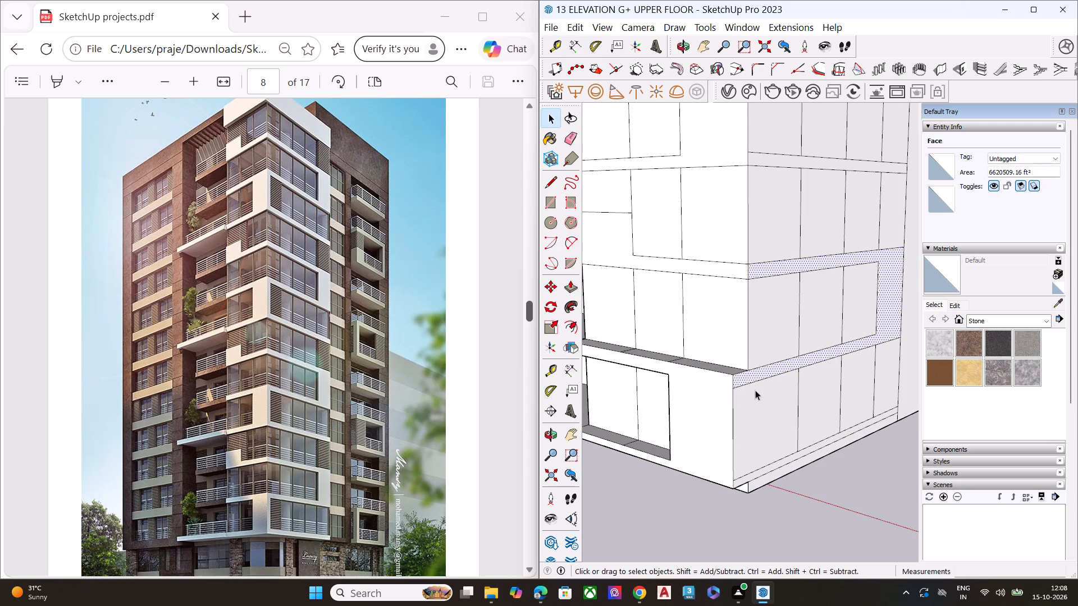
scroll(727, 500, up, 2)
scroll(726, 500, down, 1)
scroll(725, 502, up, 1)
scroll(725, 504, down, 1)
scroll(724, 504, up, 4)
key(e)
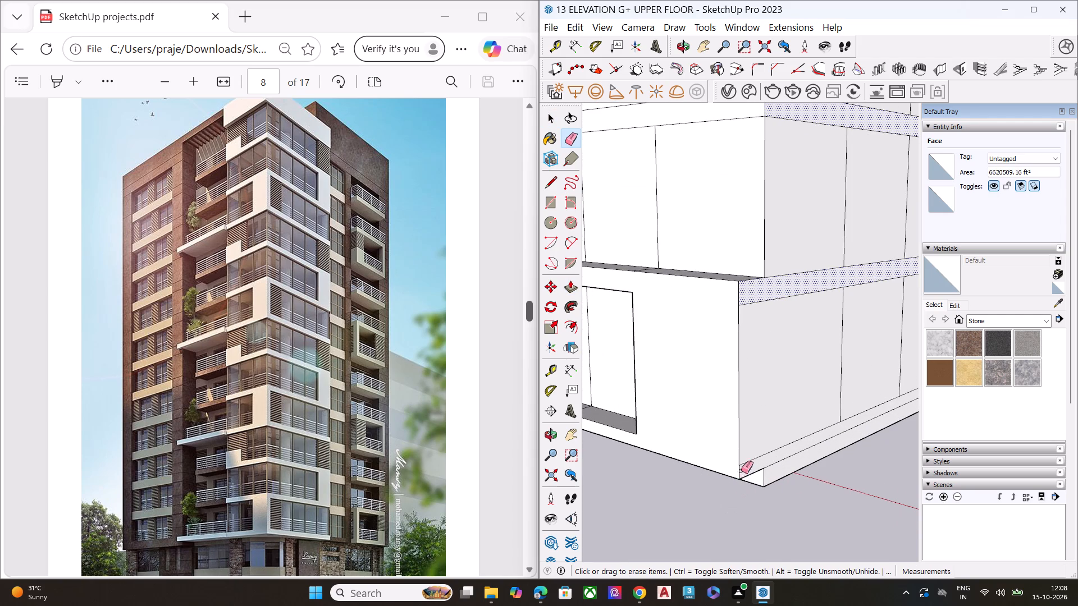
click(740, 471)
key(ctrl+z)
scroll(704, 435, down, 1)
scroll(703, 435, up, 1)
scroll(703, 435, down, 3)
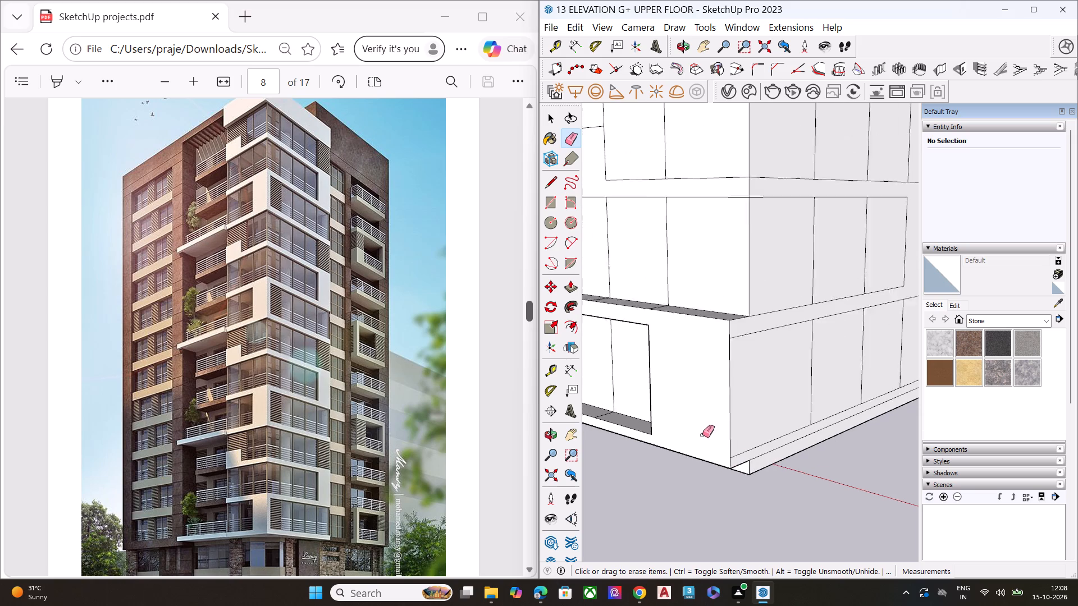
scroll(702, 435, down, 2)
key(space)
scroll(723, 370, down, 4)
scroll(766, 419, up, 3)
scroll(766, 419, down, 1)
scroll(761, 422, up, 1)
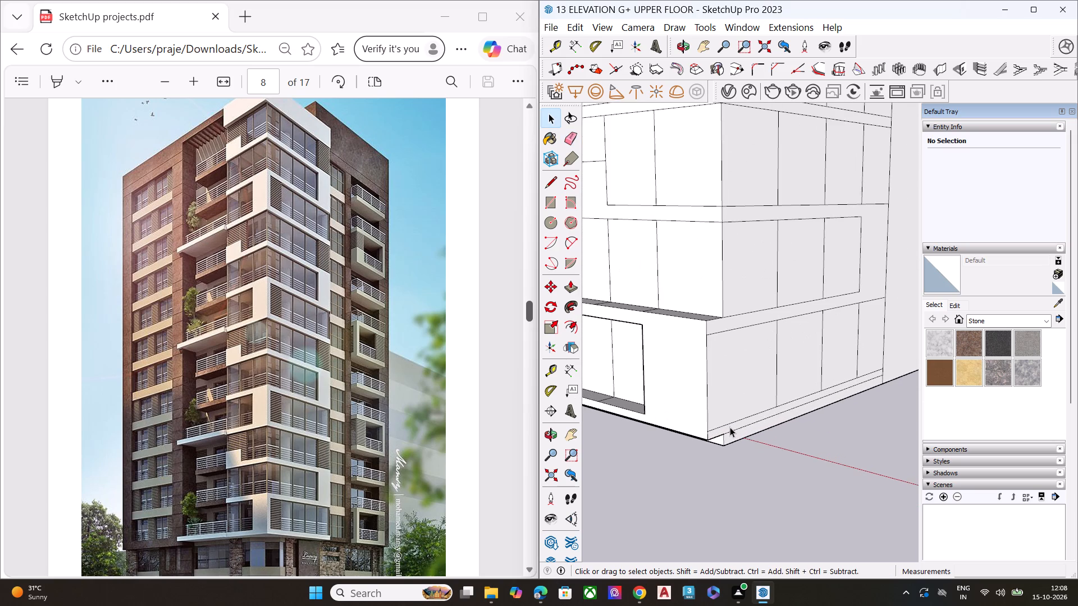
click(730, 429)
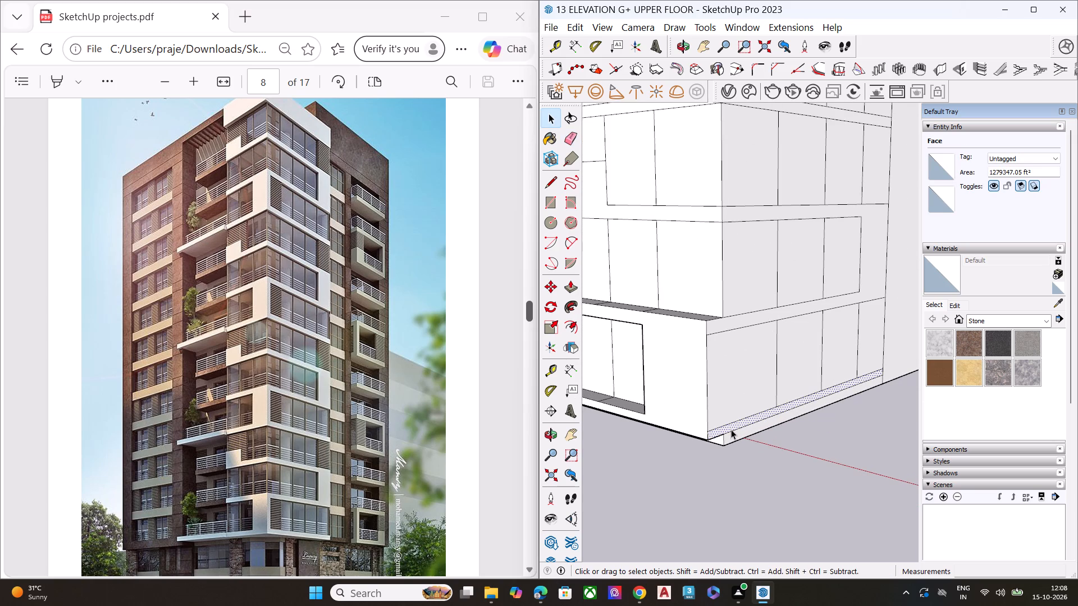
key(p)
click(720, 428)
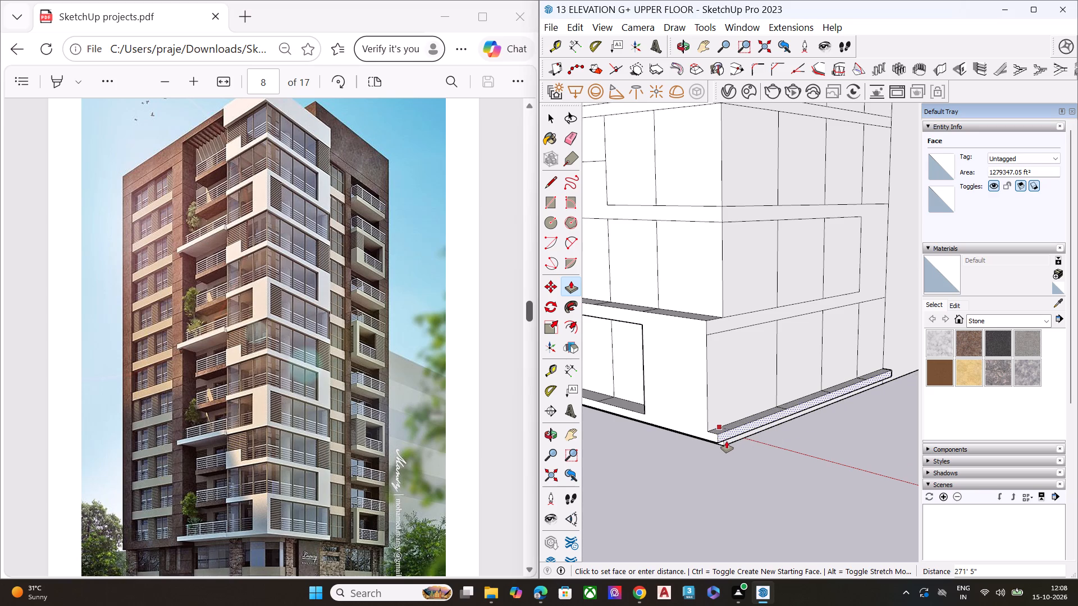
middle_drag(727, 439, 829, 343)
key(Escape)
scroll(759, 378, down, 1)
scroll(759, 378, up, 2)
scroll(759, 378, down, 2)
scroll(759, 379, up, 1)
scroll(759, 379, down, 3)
Undo the extrusion of the balcony-side frame around the bottom panel row and Push/Pull that frame outward again by about 314'.
key(ctrl+z)
middle_drag(747, 365, 665, 459)
scroll(700, 369, up, 1)
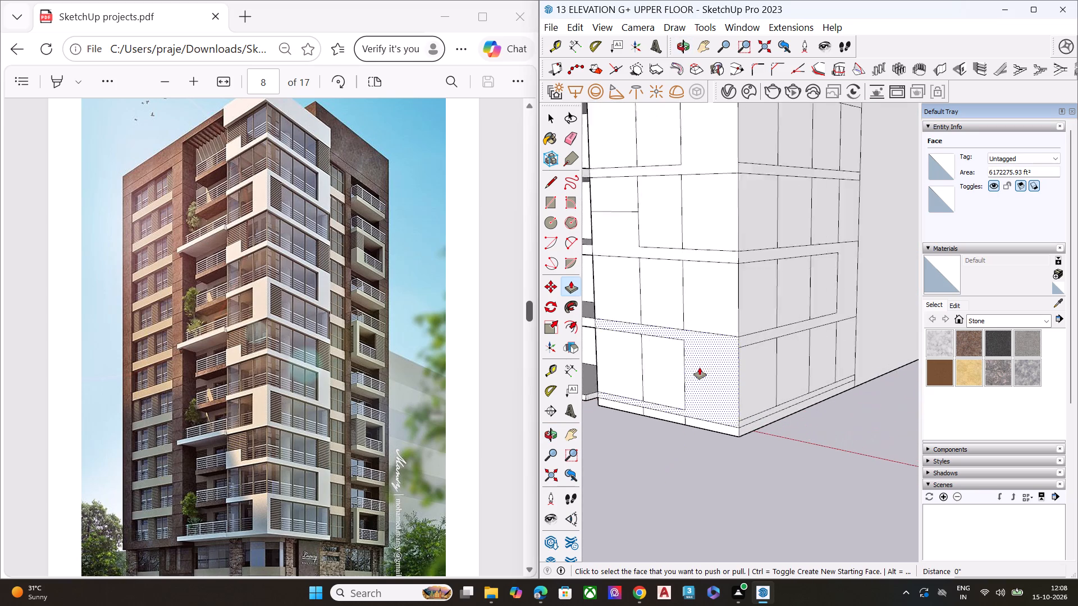
scroll(700, 368, up, 2)
click(713, 359)
scroll(706, 364, down, 4)
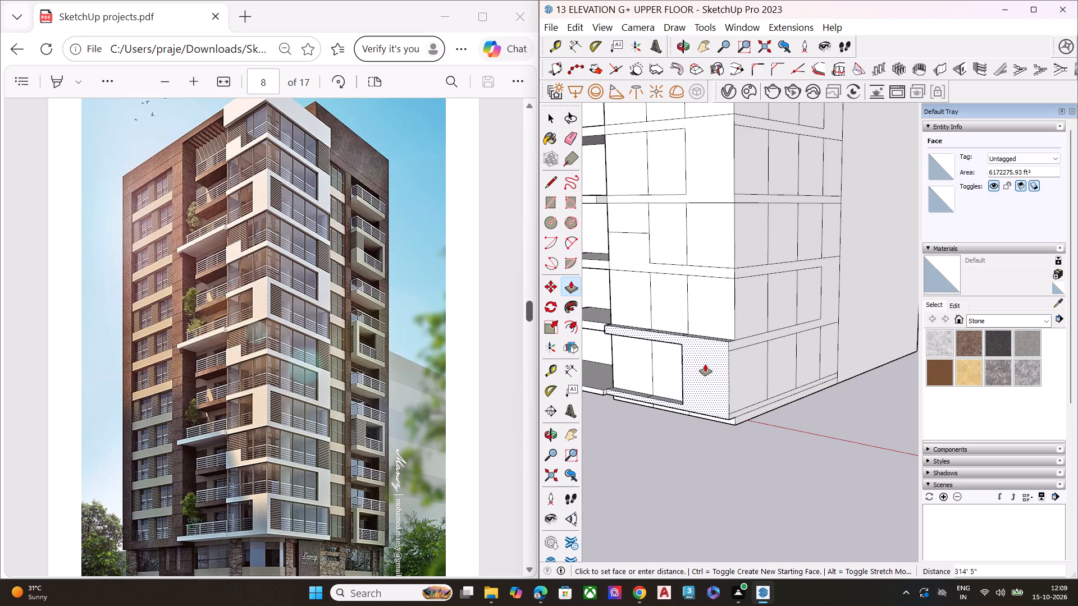
click(705, 364)
key(space)
Repeat the same extrusion on the side face's frame around the second panel row and on its thin base band.
scroll(755, 369, up, 4)
key(p)
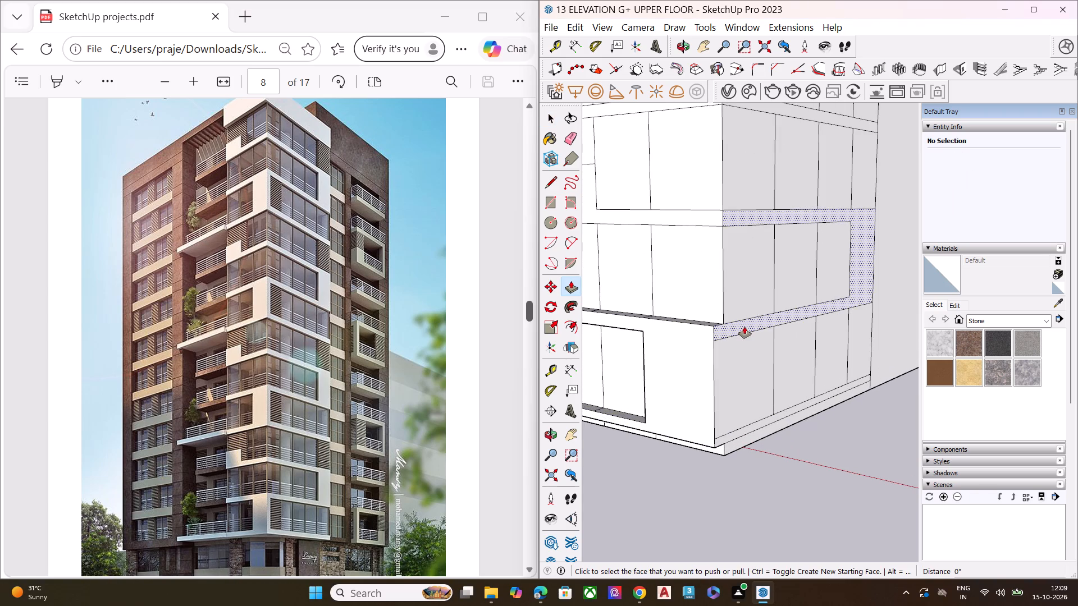
double_click(744, 327)
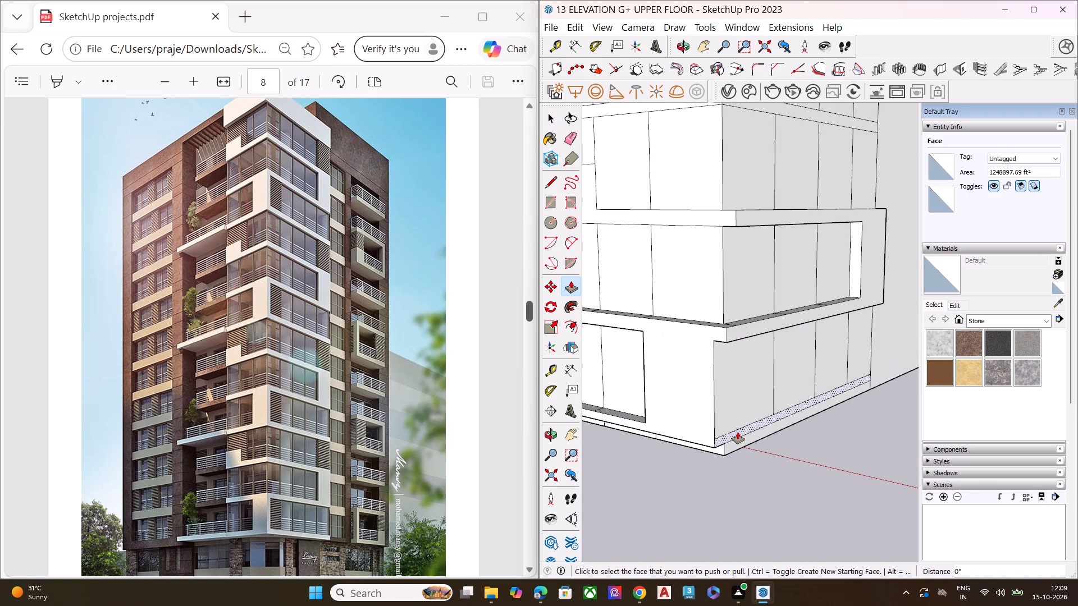
double_click(737, 432)
Extrude the balcony-side stepped band above the second panel row and the balcony-side frame around the fourth row by the same distance.
scroll(728, 366, down, 5)
scroll(699, 259, up, 4)
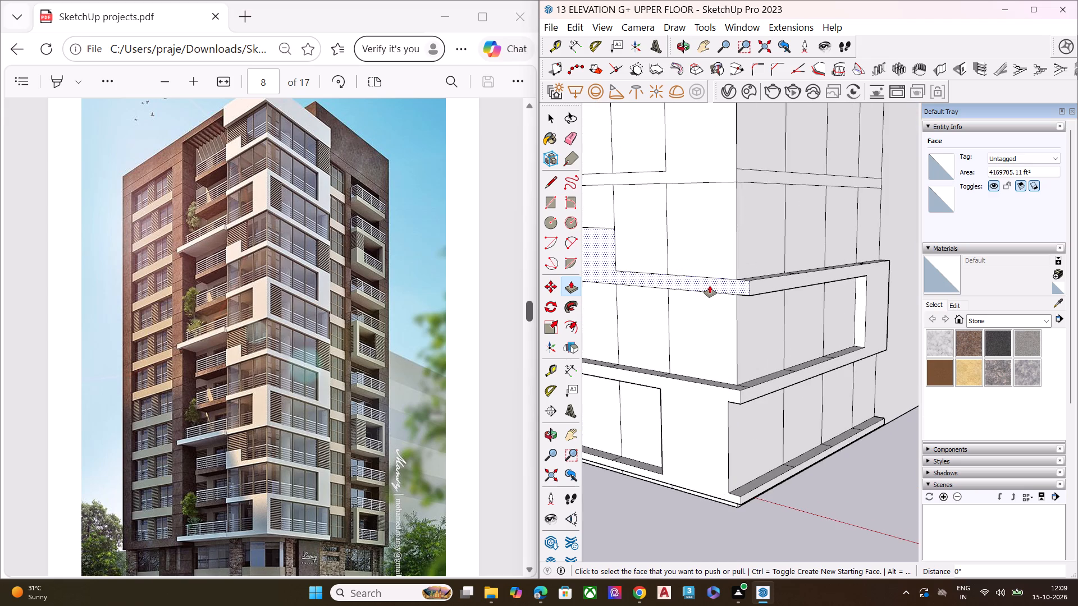
double_click(712, 283)
scroll(737, 314, down, 7)
scroll(752, 231, up, 5)
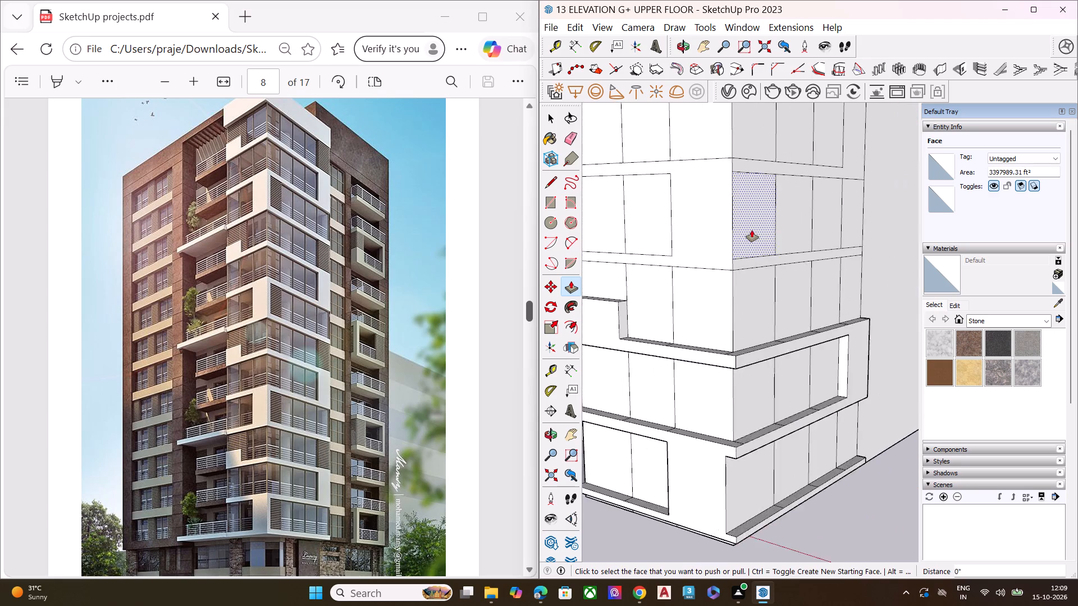
scroll(752, 230, up, 1)
scroll(798, 323, down, 6)
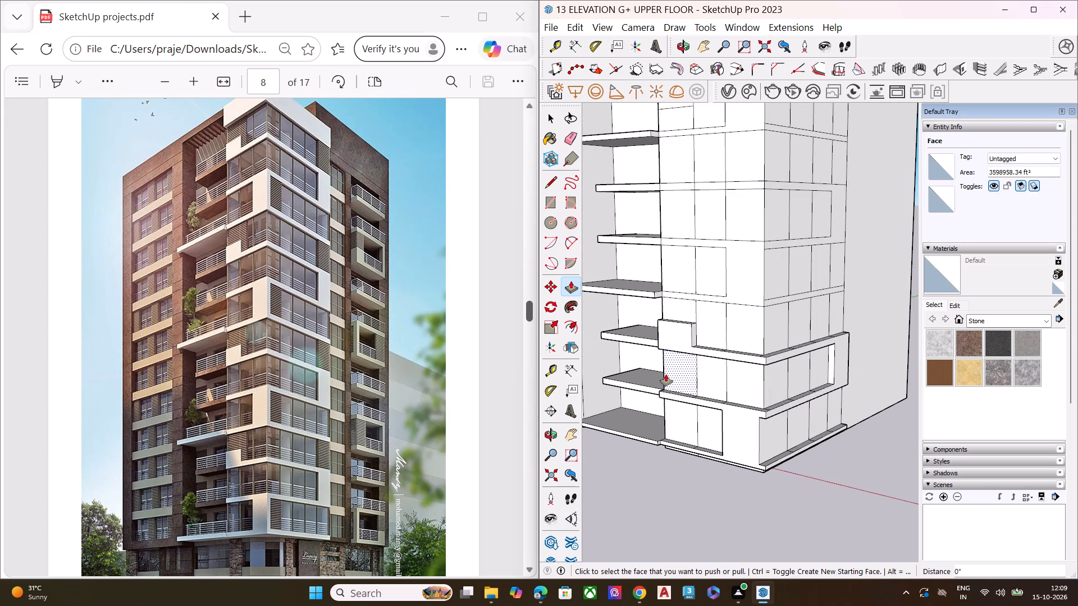
scroll(750, 275, up, 1)
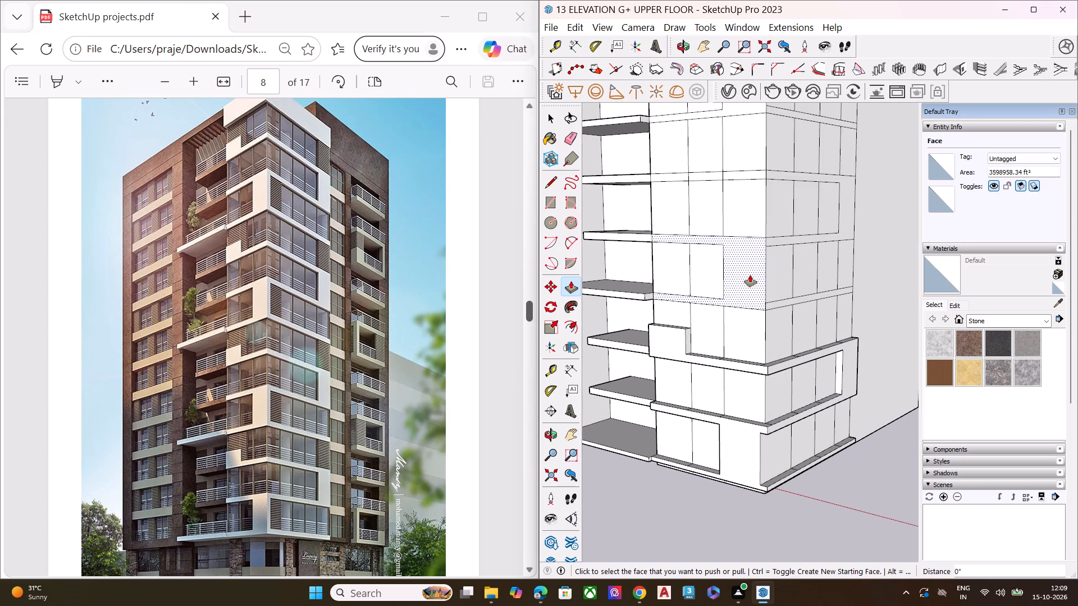
double_click(750, 275)
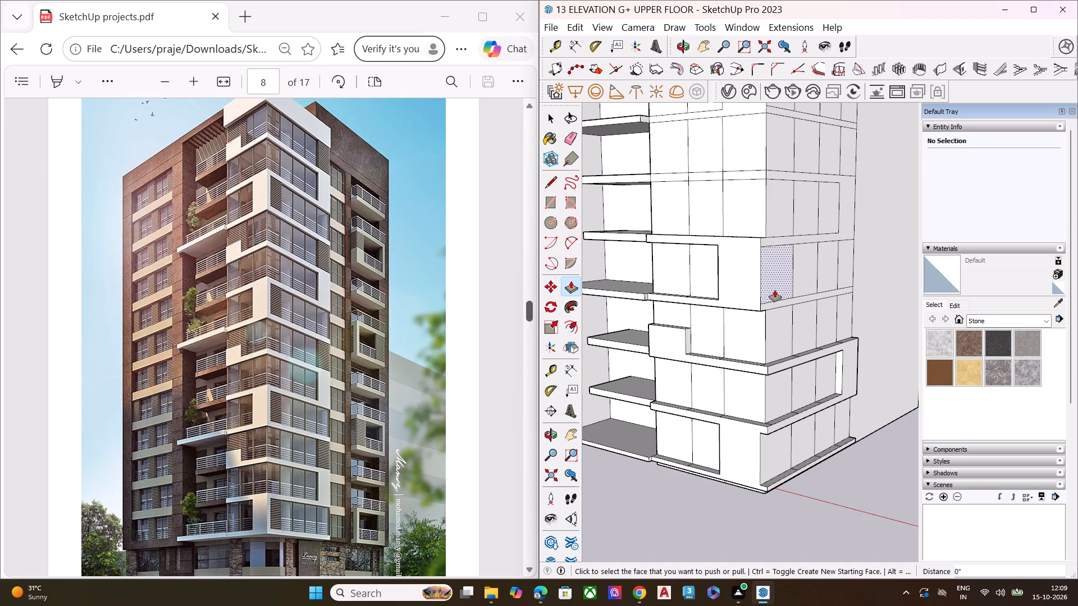
Extrude the side face's band below the fourth panel row and its frame around the fifth row by the same distance.
scroll(776, 297, up, 4)
double_click(779, 306)
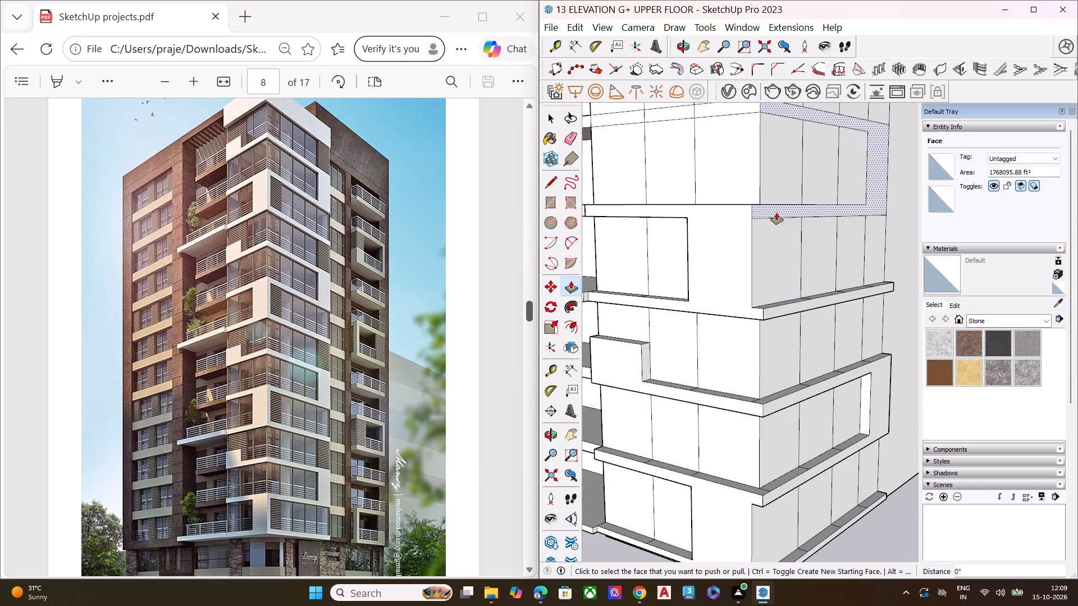
double_click(778, 208)
On the balcony side, erase the two vertical segments crossing the band above the fifth panel row at the panel dividers.
scroll(767, 320, down, 2)
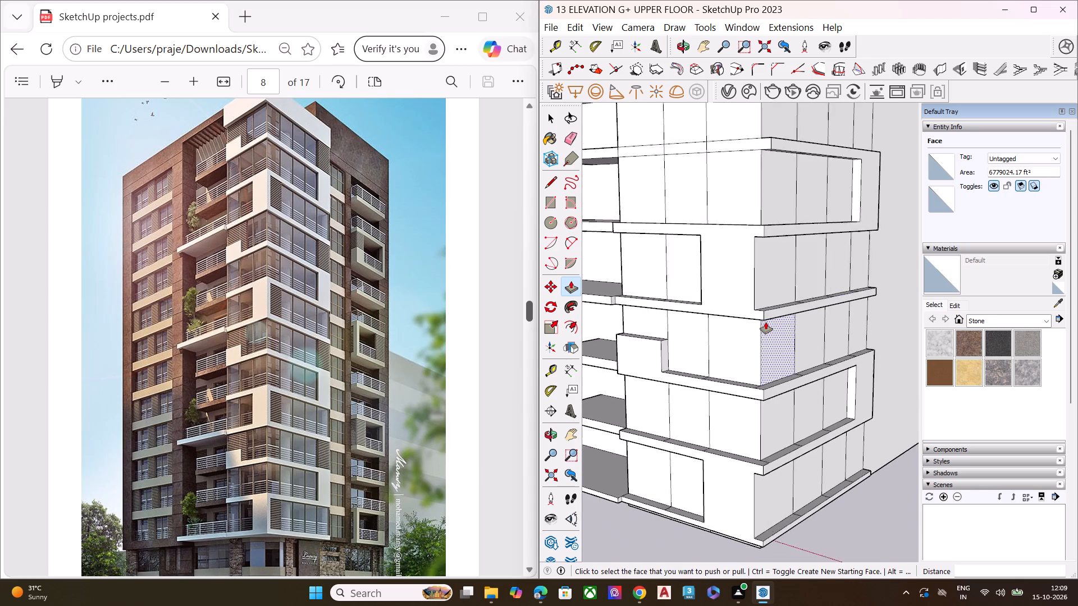
scroll(766, 322, down, 6)
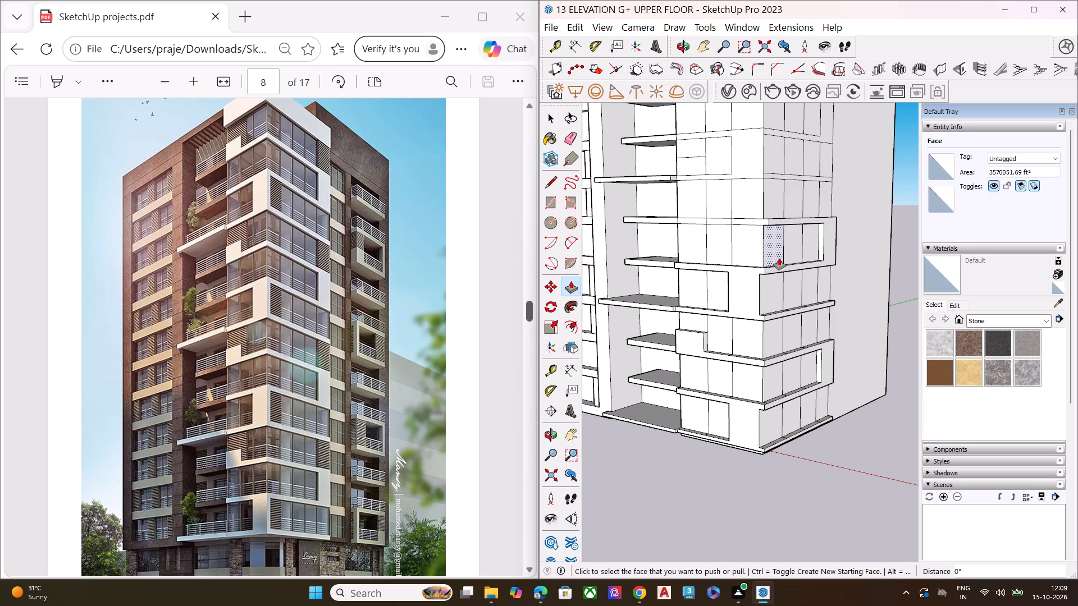
scroll(755, 213, up, 5)
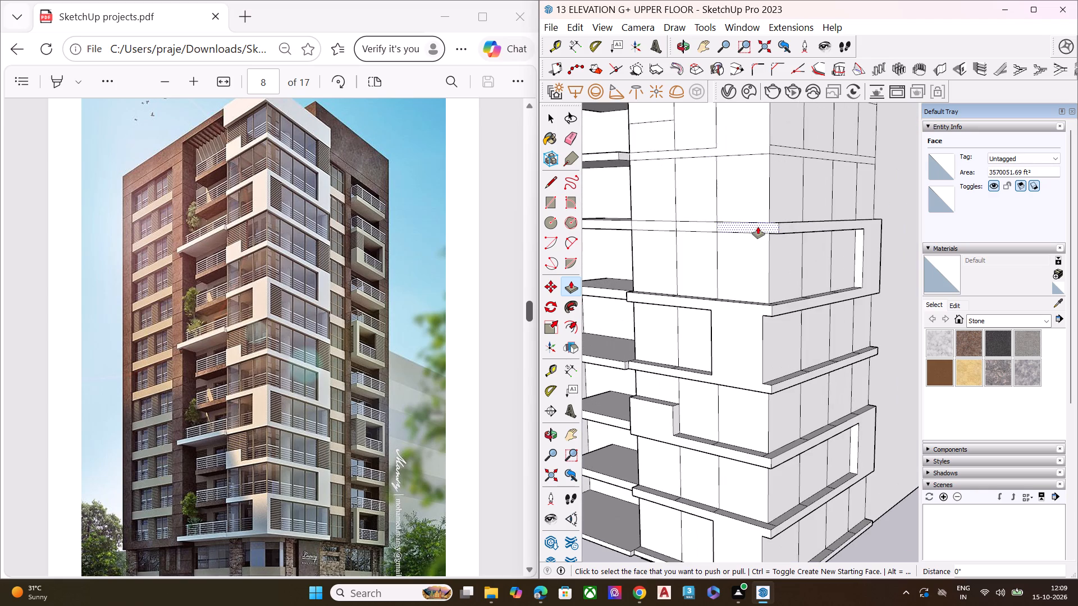
key(space)
key(e)
scroll(719, 233, up, 2)
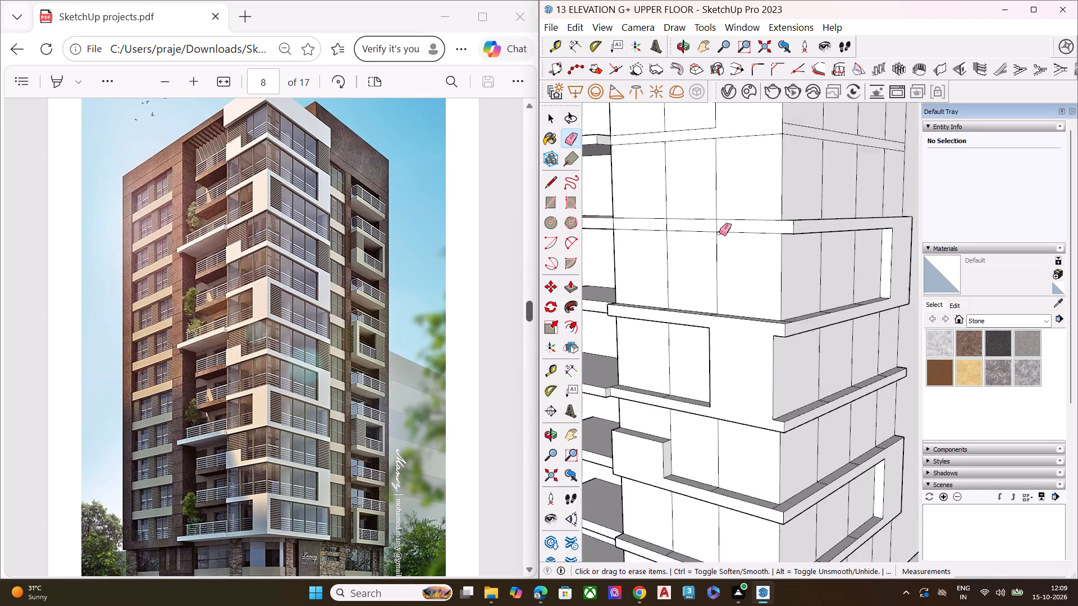
scroll(719, 233, up, 1)
click(716, 226)
click(661, 223)
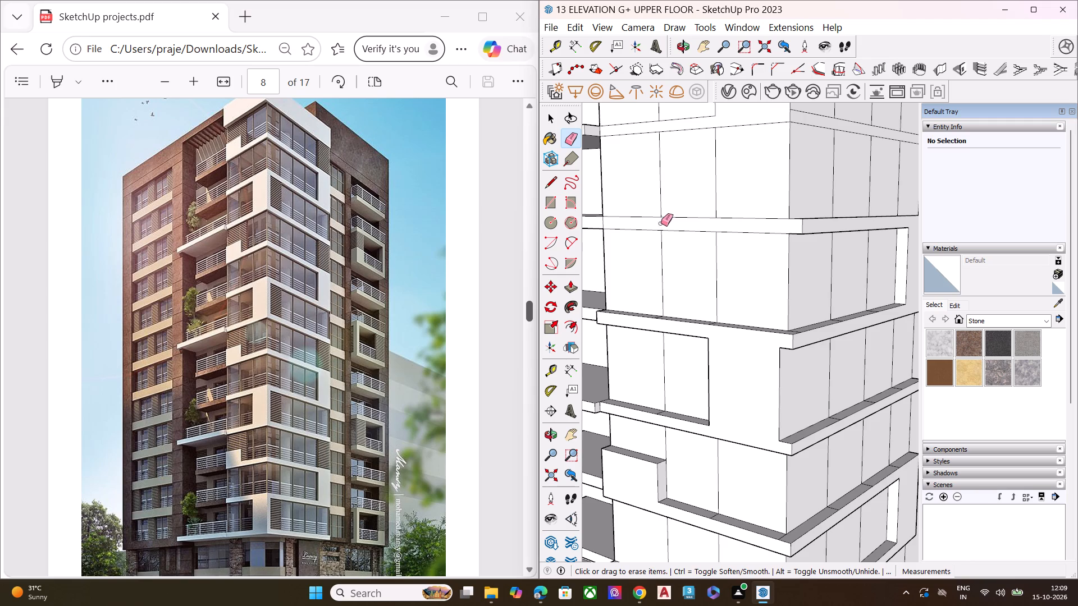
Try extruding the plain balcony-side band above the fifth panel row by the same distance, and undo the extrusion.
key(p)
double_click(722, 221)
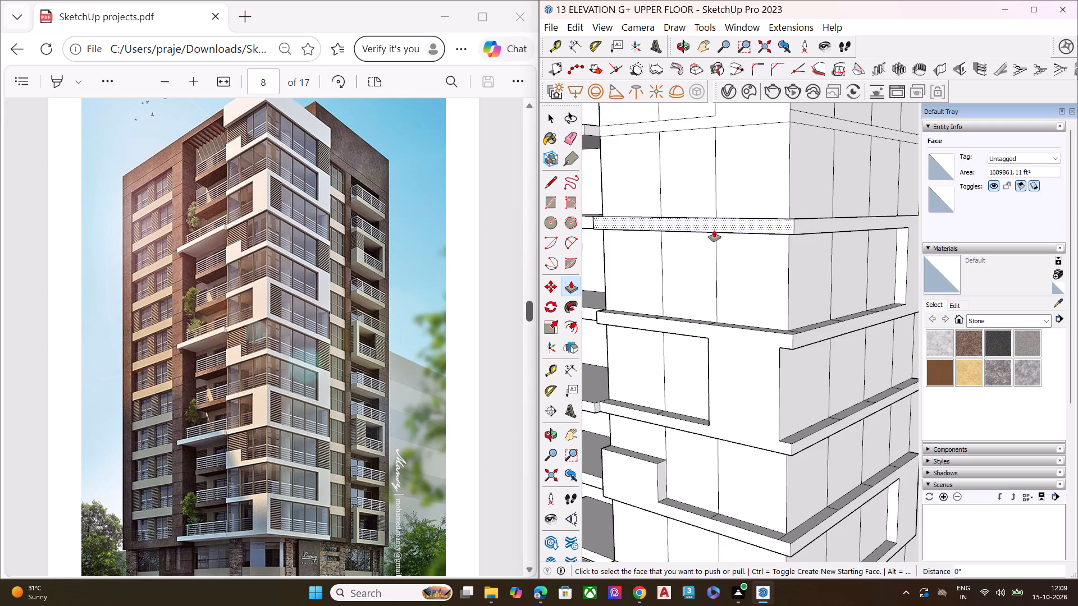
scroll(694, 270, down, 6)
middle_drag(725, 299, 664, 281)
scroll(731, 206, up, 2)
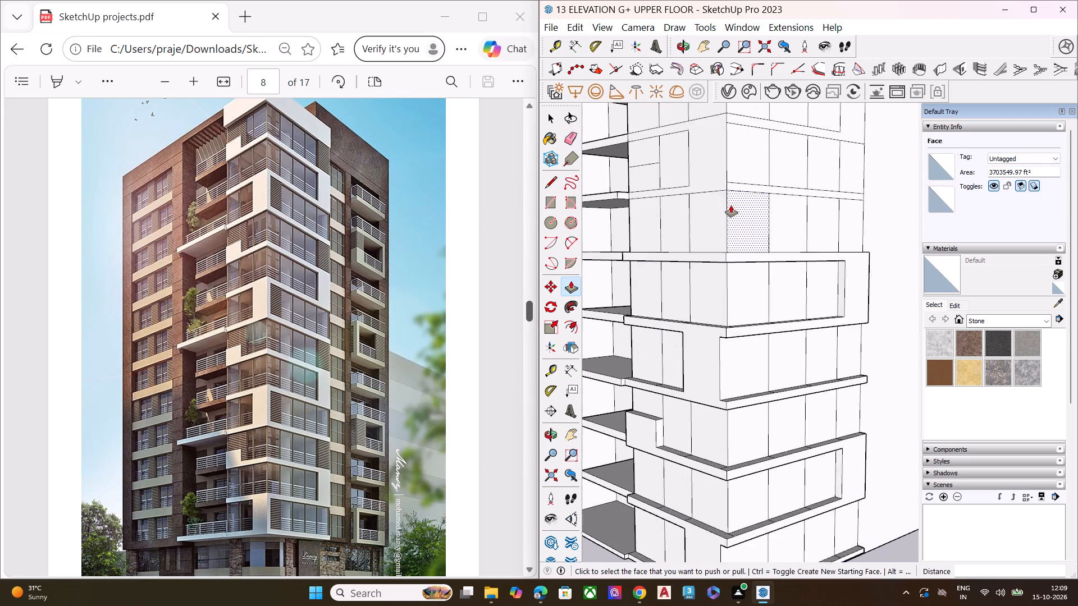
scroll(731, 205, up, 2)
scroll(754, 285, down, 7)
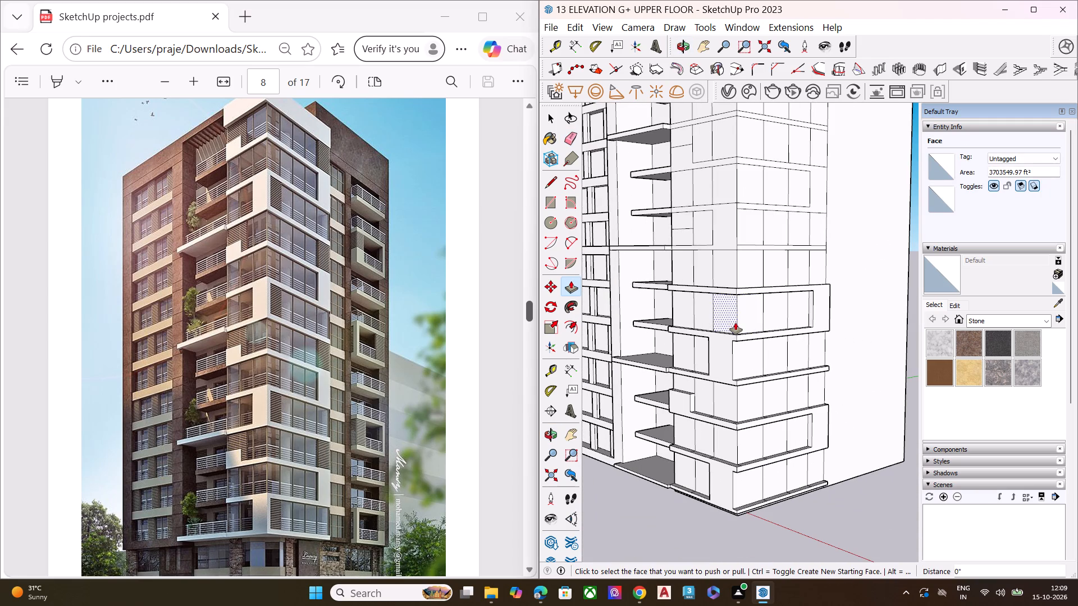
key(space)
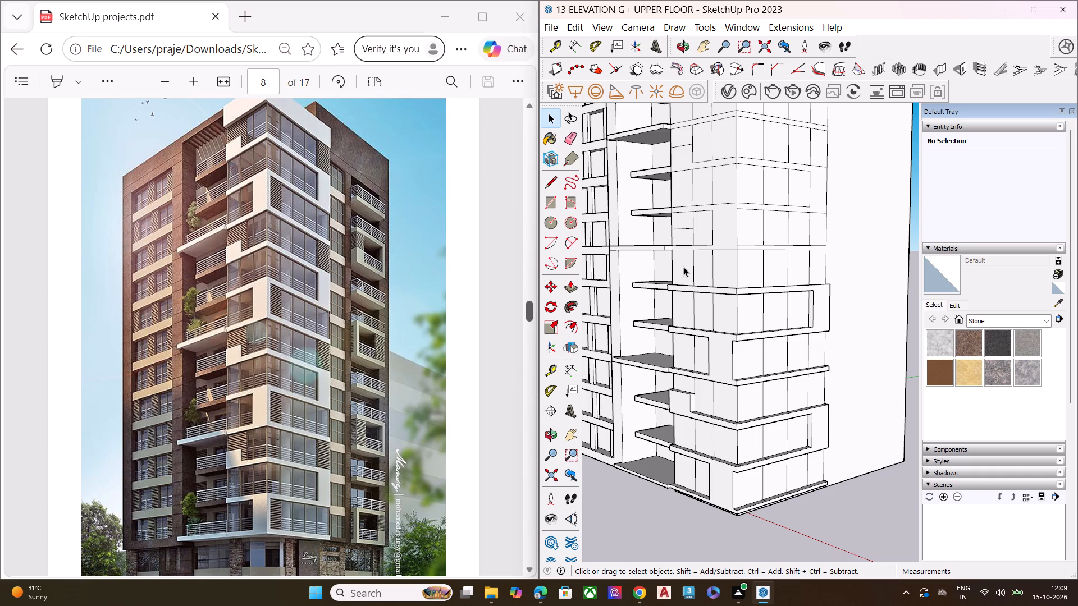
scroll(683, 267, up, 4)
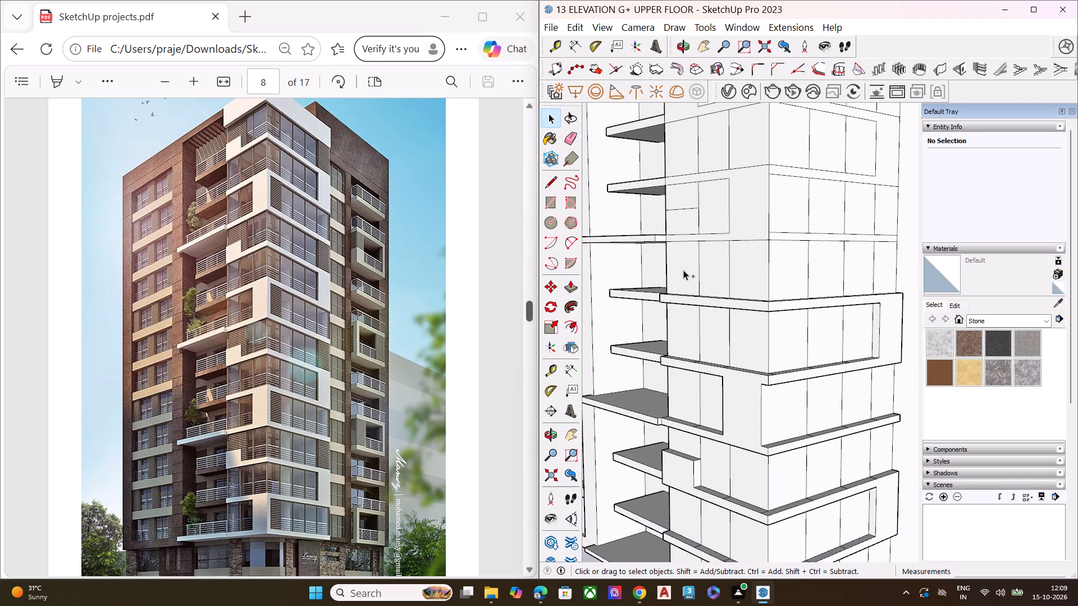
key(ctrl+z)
Draw a horizontal line across the sixth row's panel nearest the balconies and erase the band's upper-edge segment beneath it to form a step.
scroll(687, 286, up, 1)
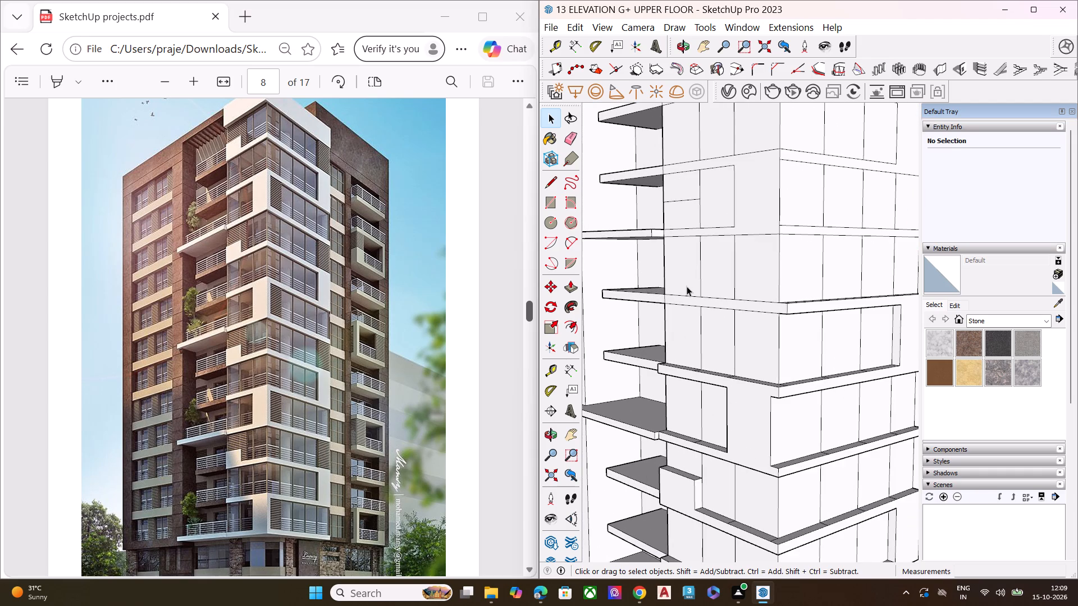
key(l)
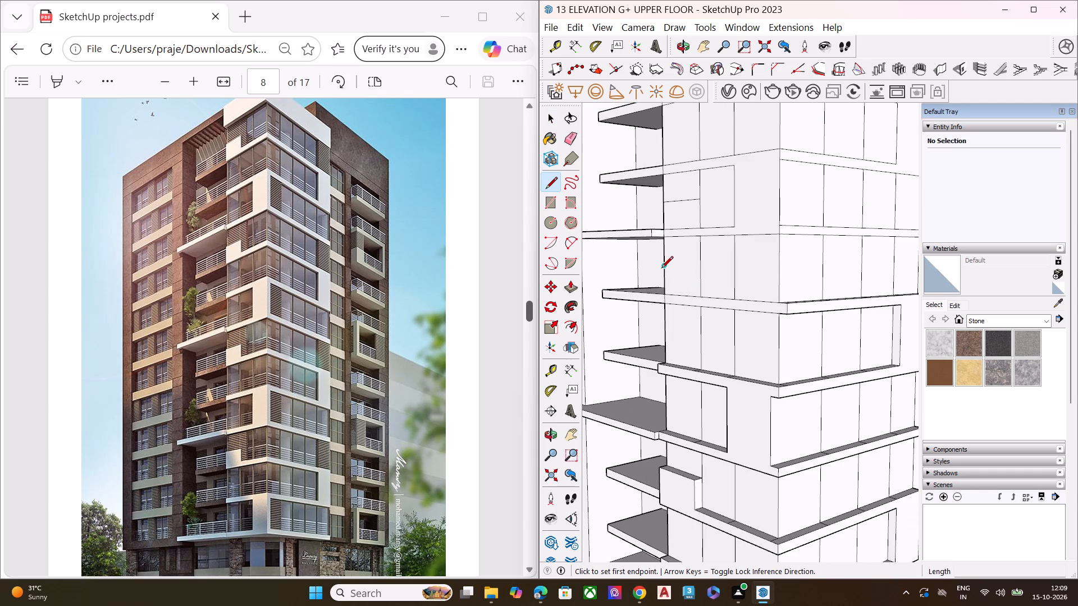
click(664, 268)
click(702, 267)
key(space)
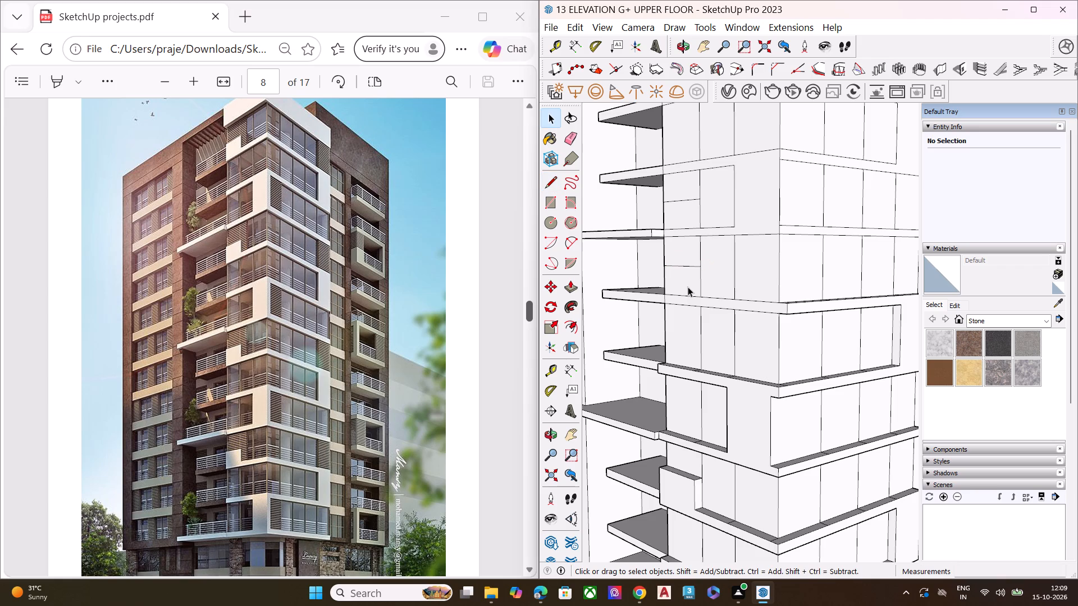
key(e)
click(683, 296)
scroll(666, 304, down, 2)
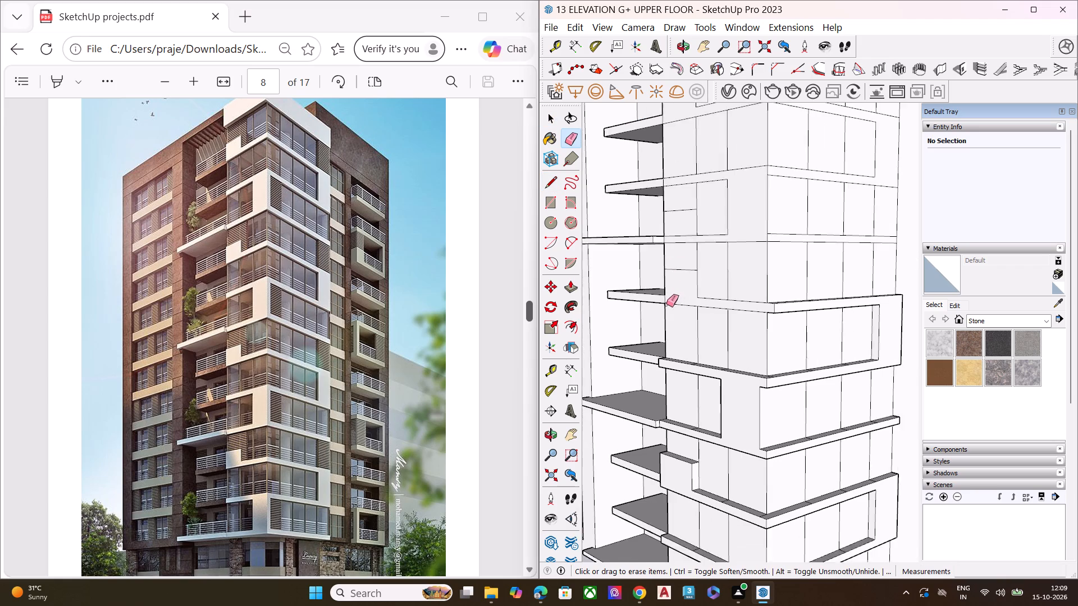
Extrude the balcony-side stepped band above the fifth panel row by the same distance as the other frames.
scroll(736, 302, up, 3)
key(space)
click(734, 307)
key(p)
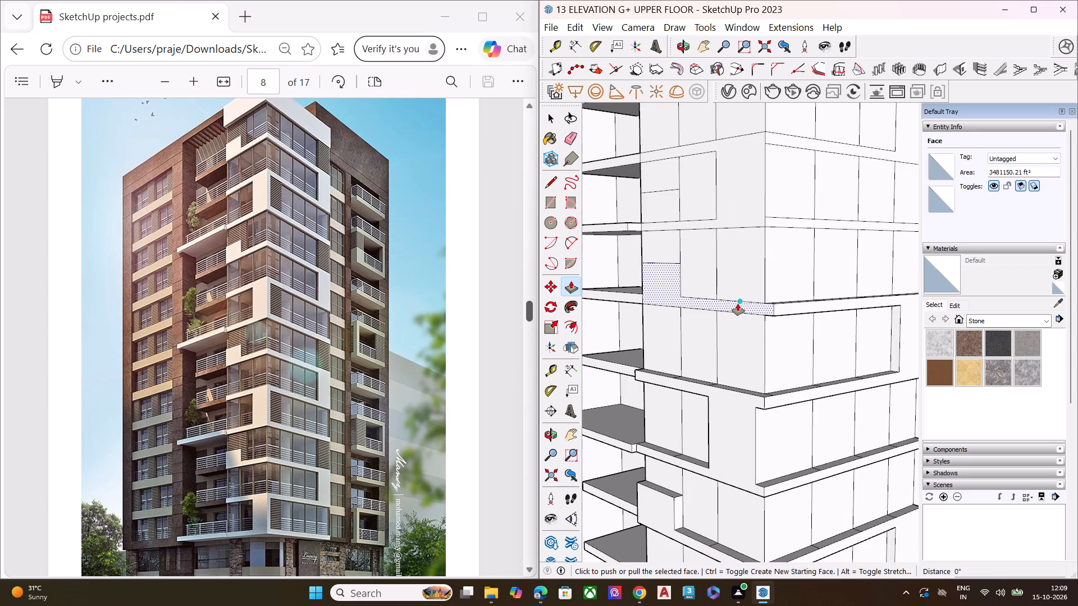
double_click(738, 304)
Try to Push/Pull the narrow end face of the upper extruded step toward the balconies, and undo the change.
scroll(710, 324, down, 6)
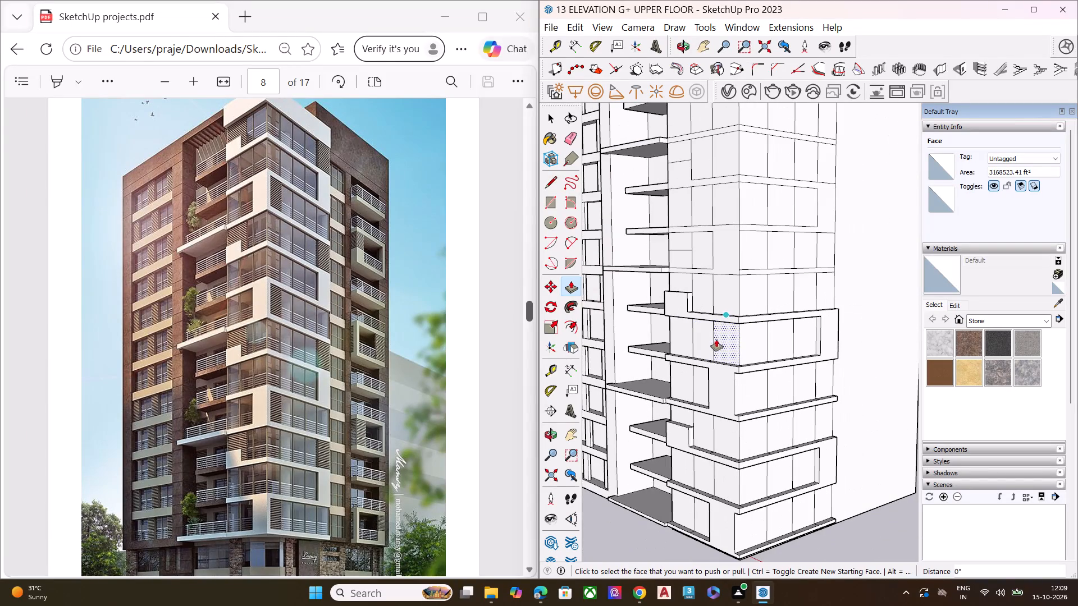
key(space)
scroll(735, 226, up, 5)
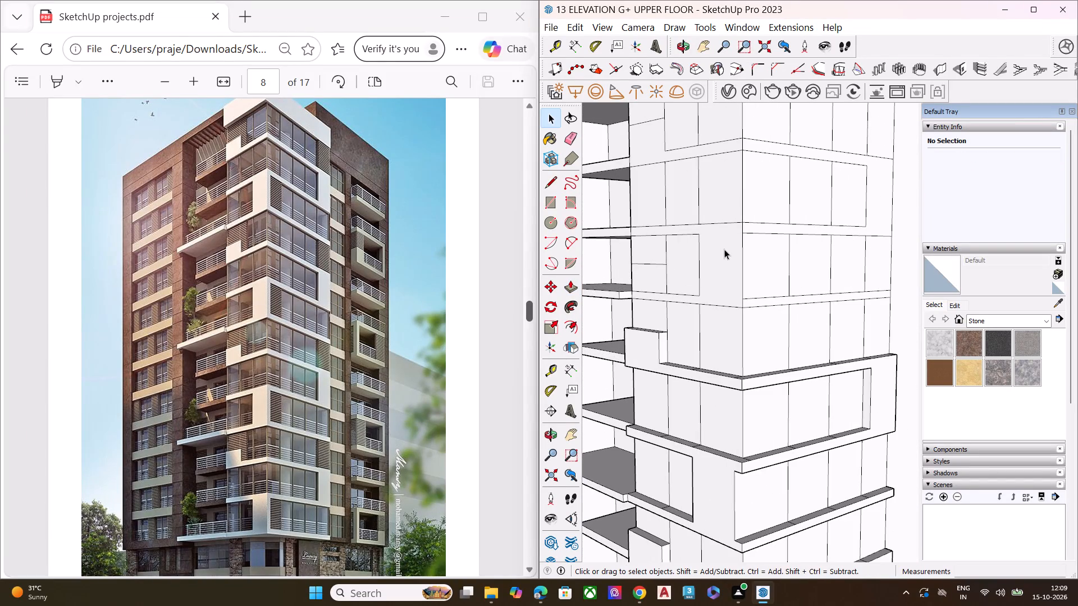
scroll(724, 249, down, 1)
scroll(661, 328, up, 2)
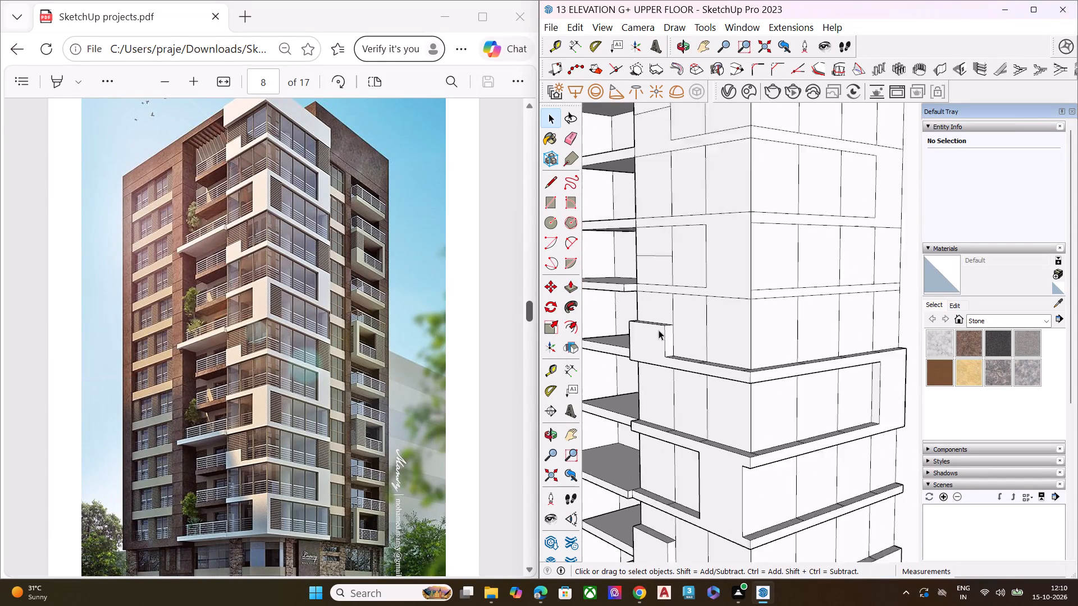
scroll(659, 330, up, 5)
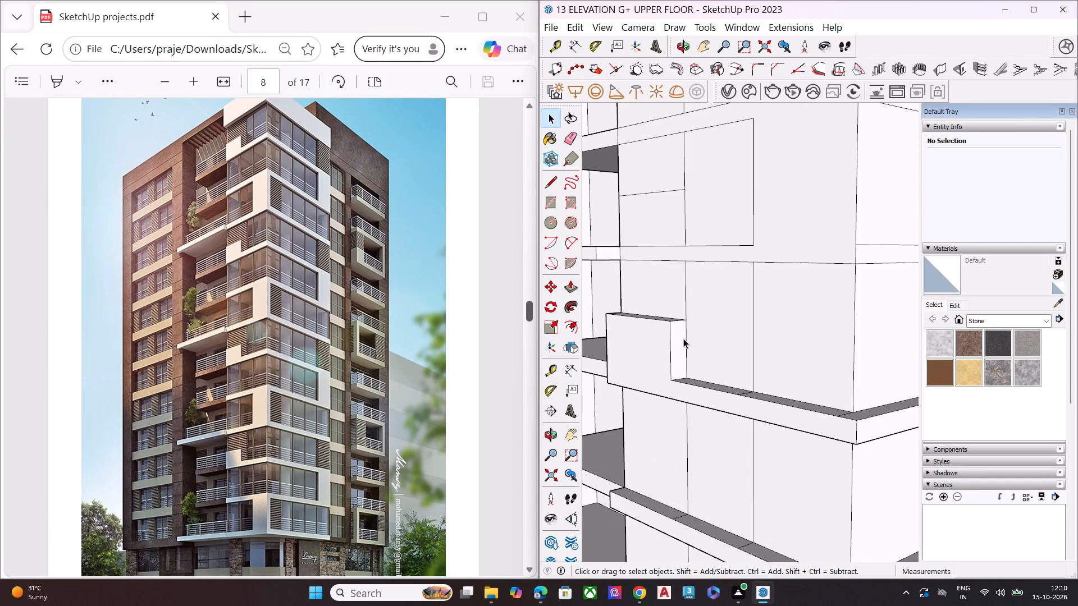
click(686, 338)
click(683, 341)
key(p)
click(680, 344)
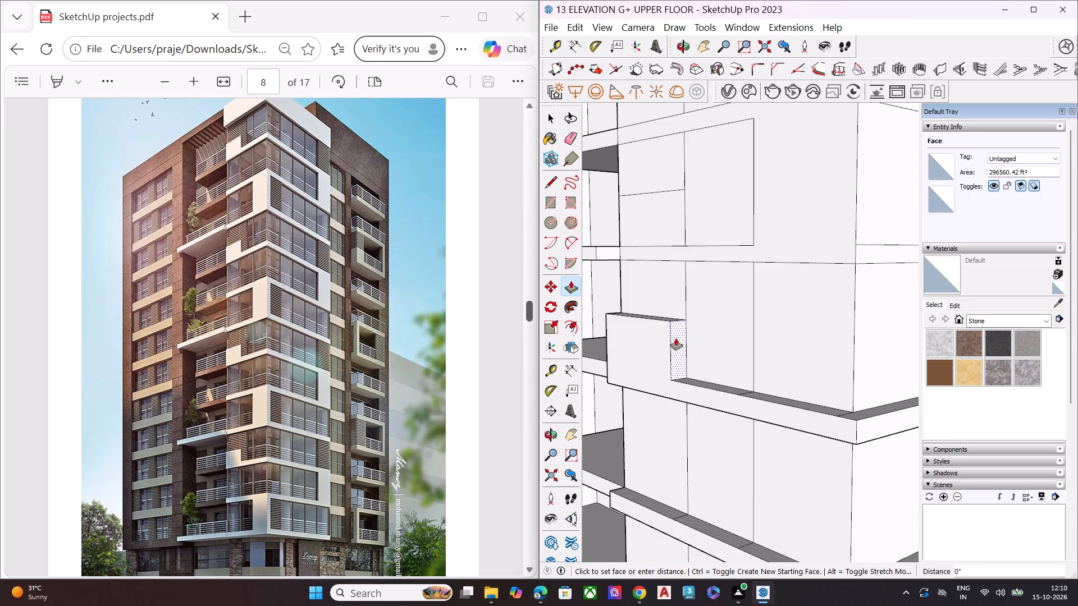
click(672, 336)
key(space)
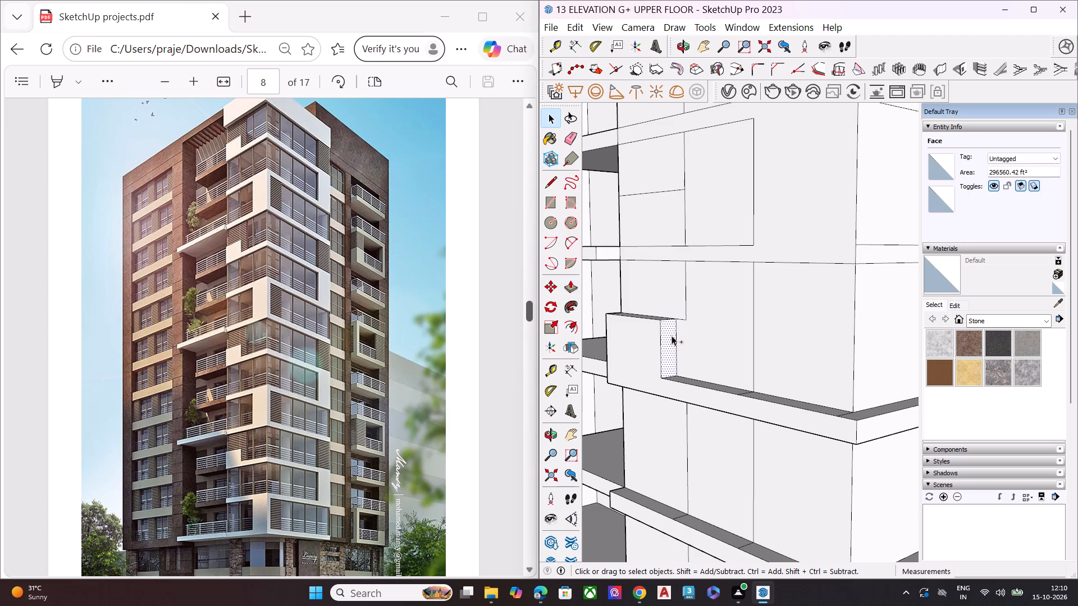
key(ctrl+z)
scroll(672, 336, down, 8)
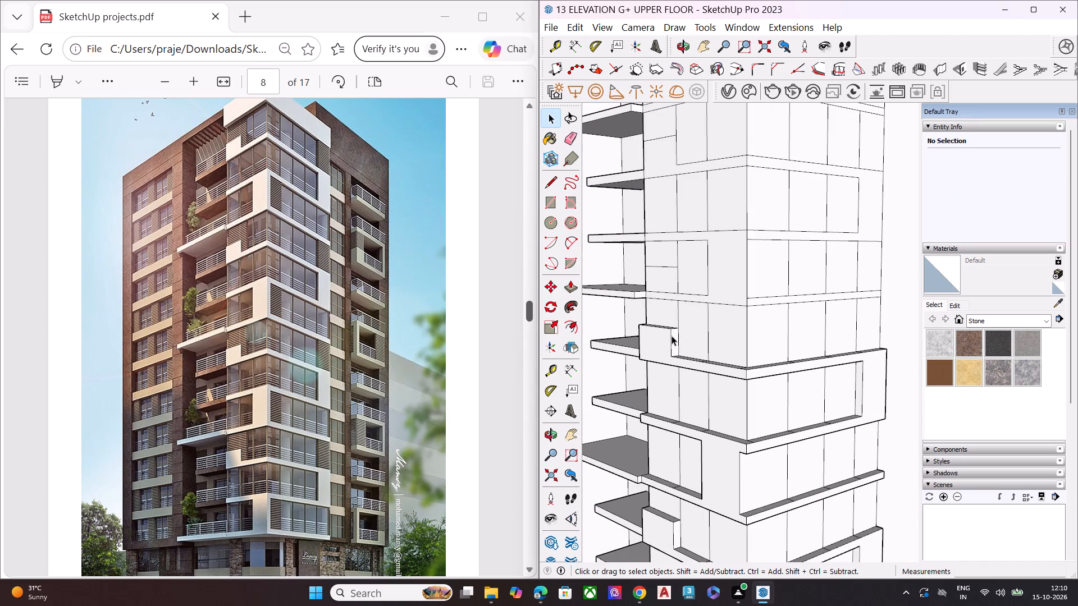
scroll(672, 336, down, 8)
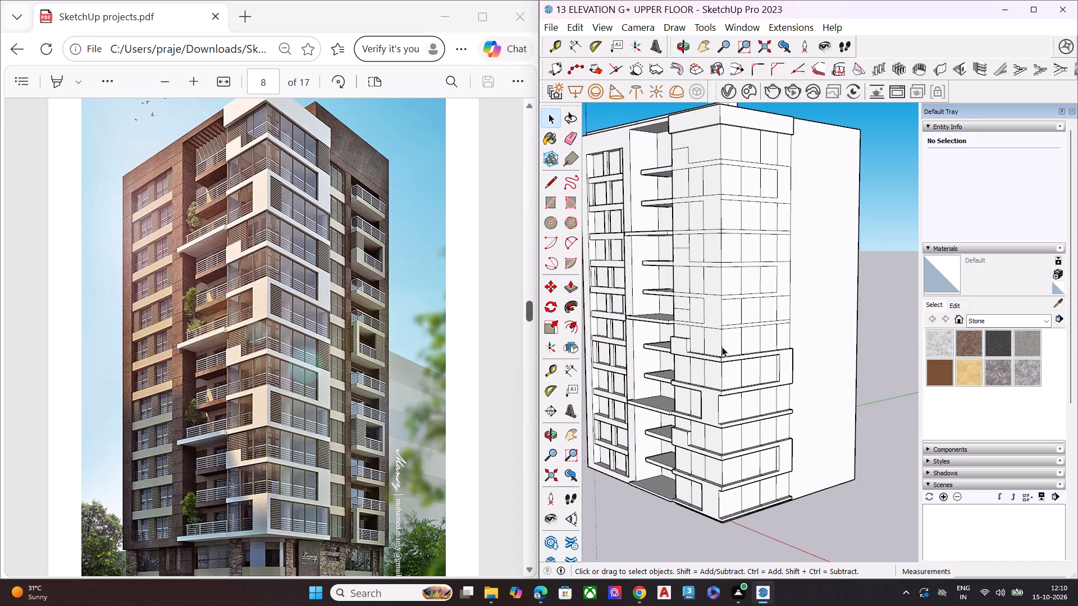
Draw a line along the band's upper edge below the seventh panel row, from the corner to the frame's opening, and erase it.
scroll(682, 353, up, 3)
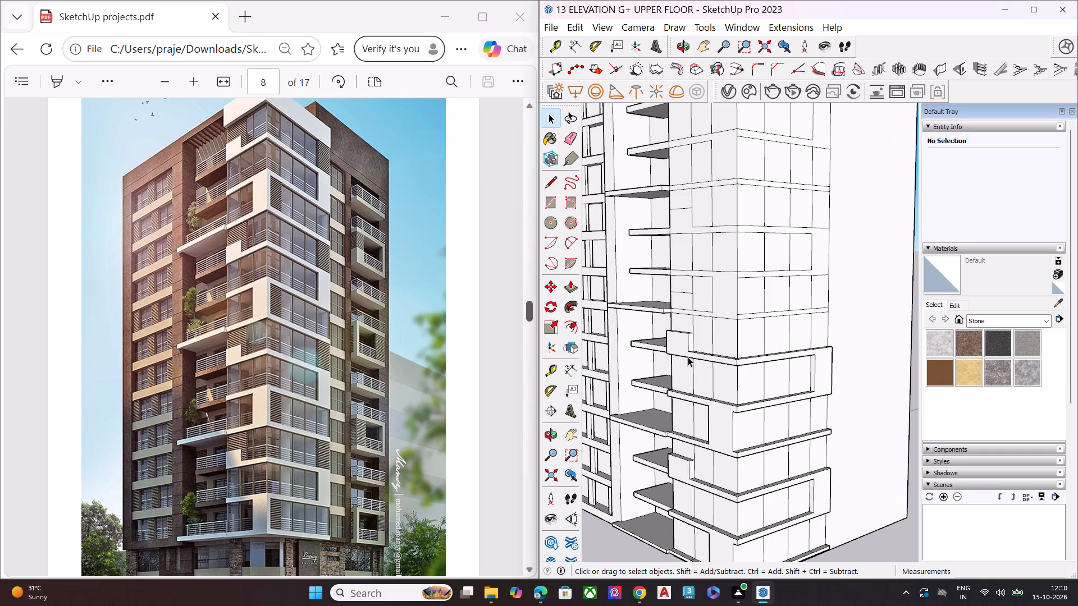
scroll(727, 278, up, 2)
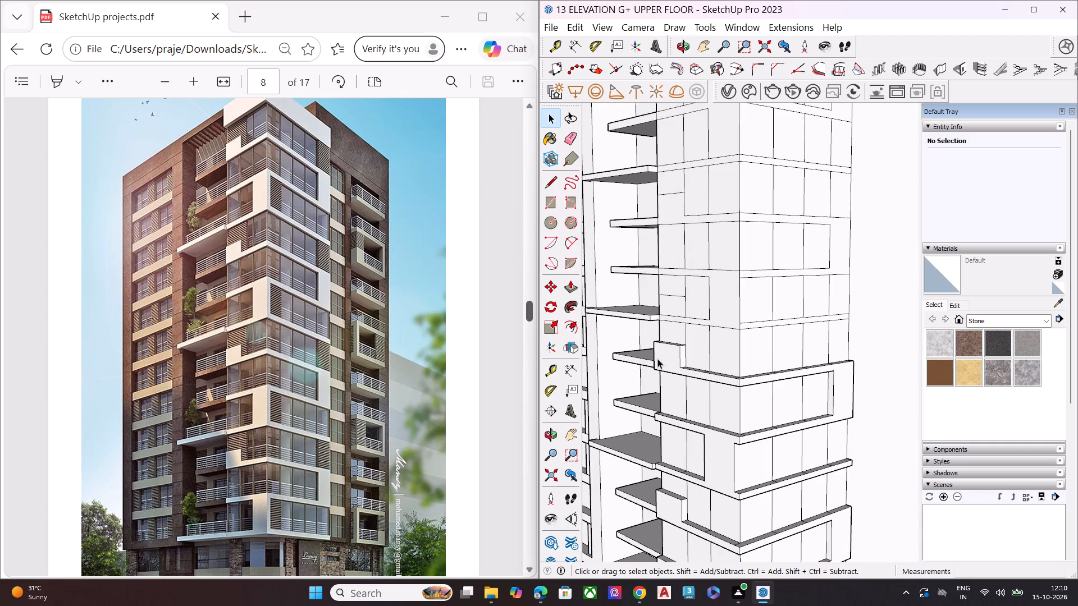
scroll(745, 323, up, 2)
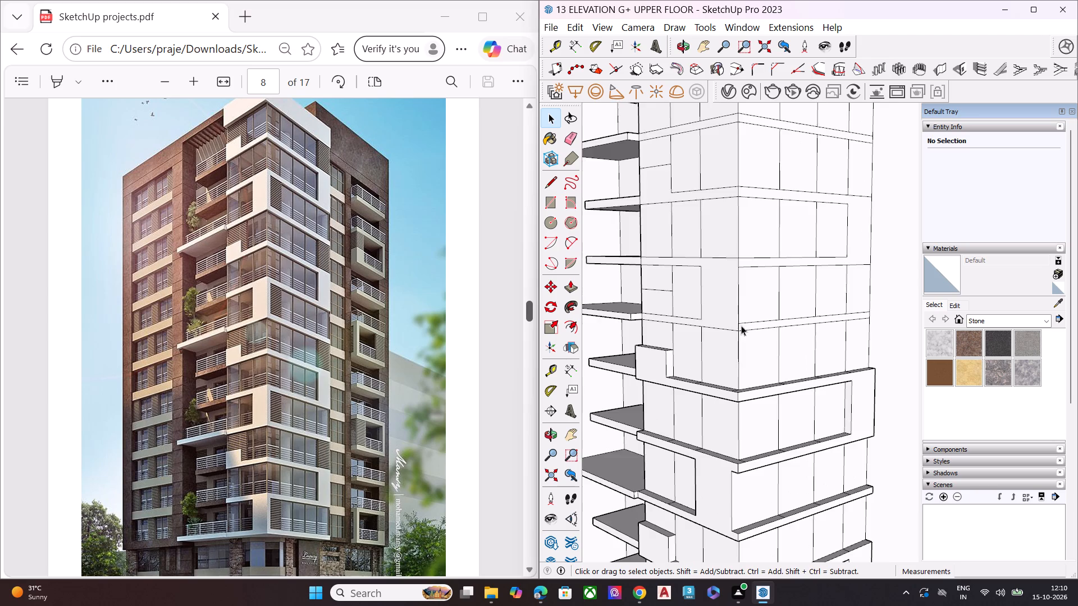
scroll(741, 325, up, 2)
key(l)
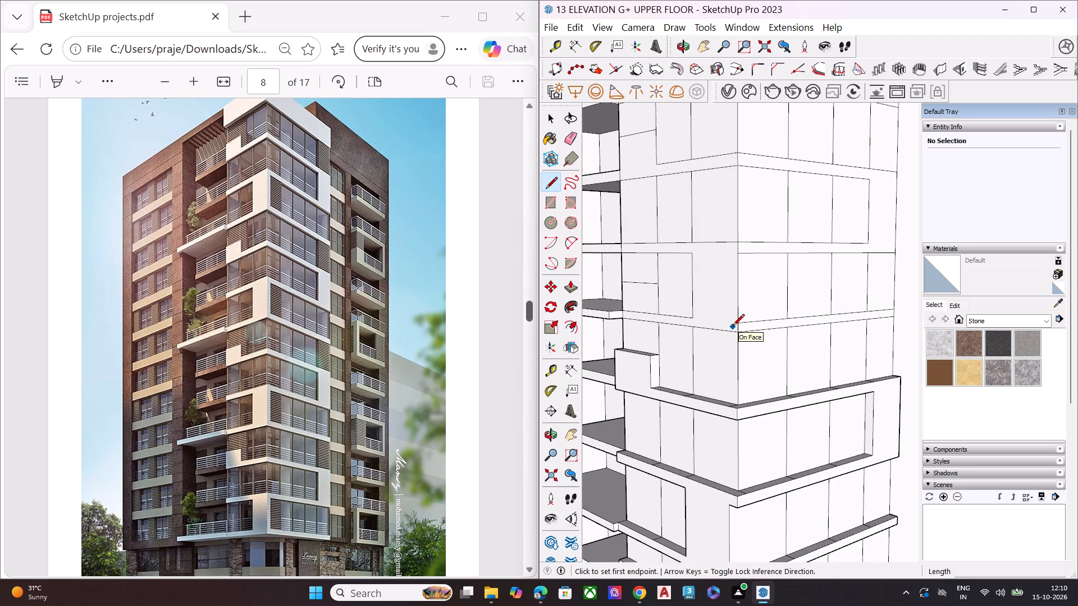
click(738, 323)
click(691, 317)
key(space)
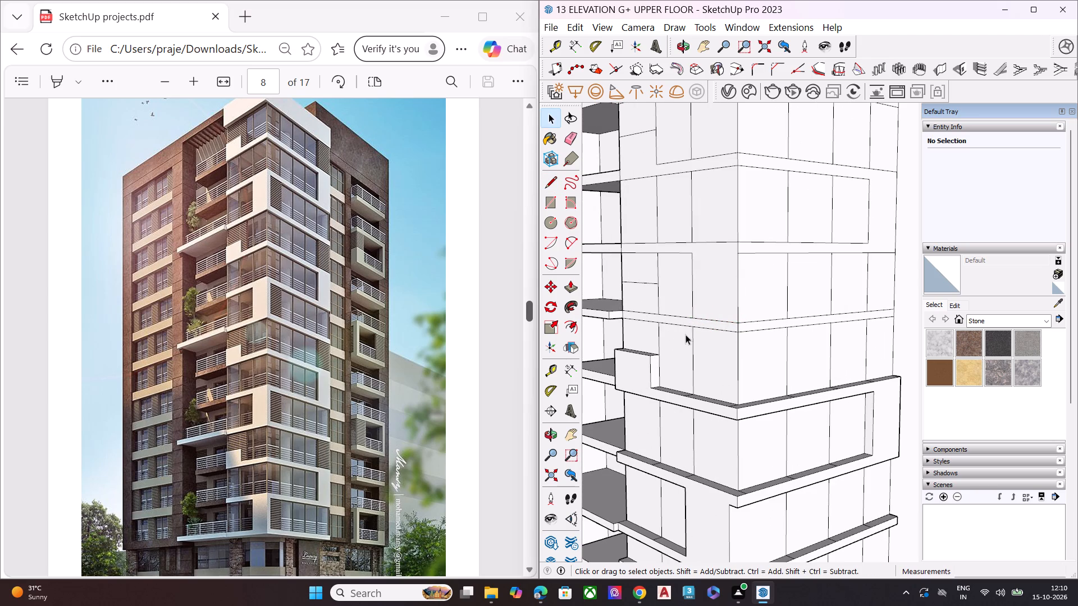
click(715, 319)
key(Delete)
Erase the horizontal line across the seventh row's panel nearest the balconies.
click(647, 283)
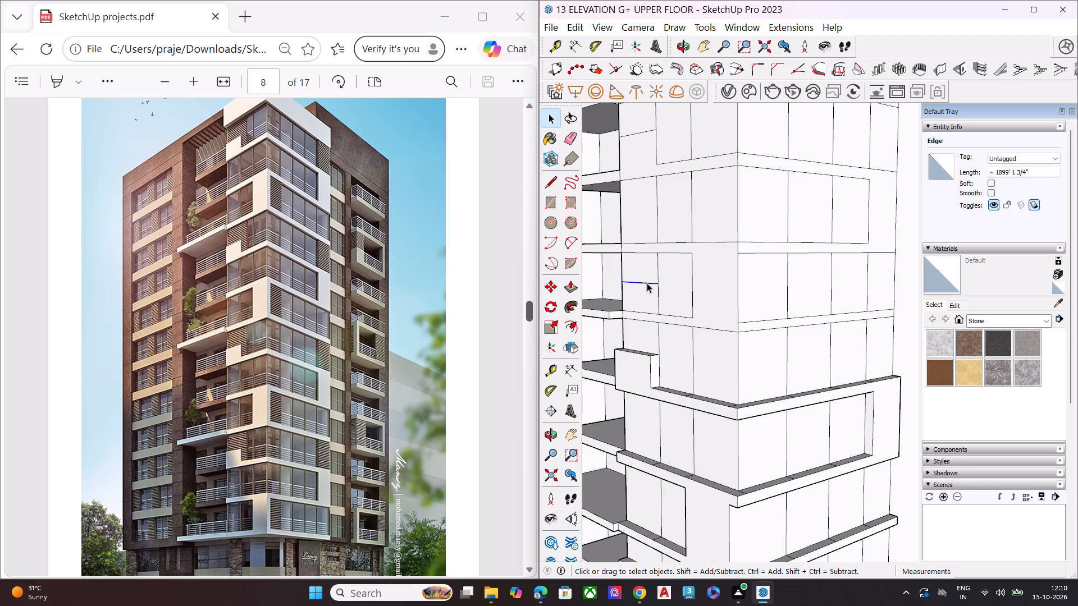
key(Delete)
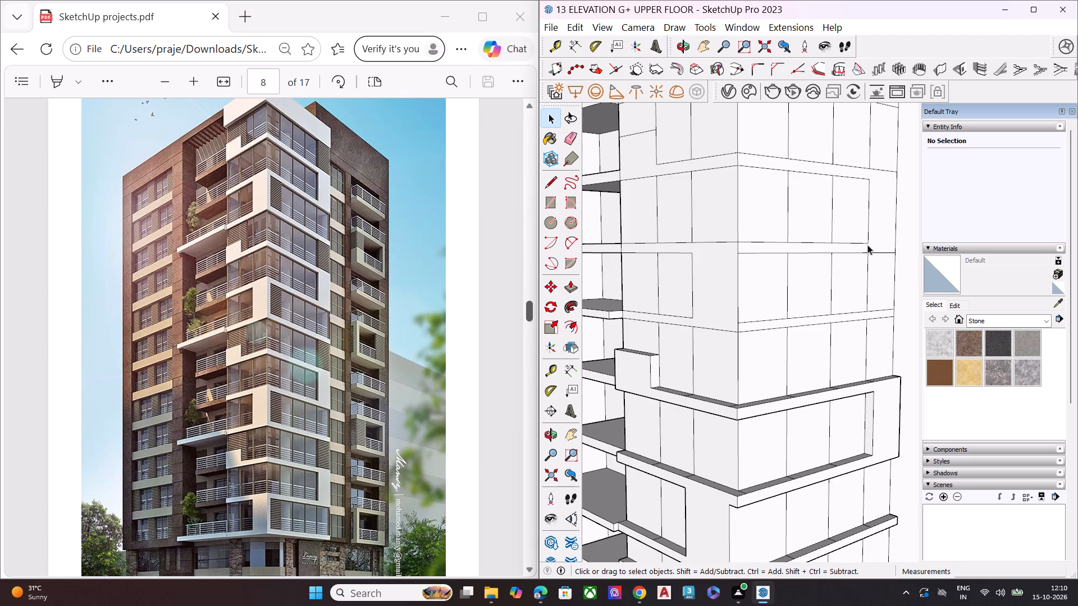
Extrude the balcony-side frame around the seventh row's panels by 314' 5", flush with the stepped band below it.
click(695, 292)
key(p)
double_click(710, 293)
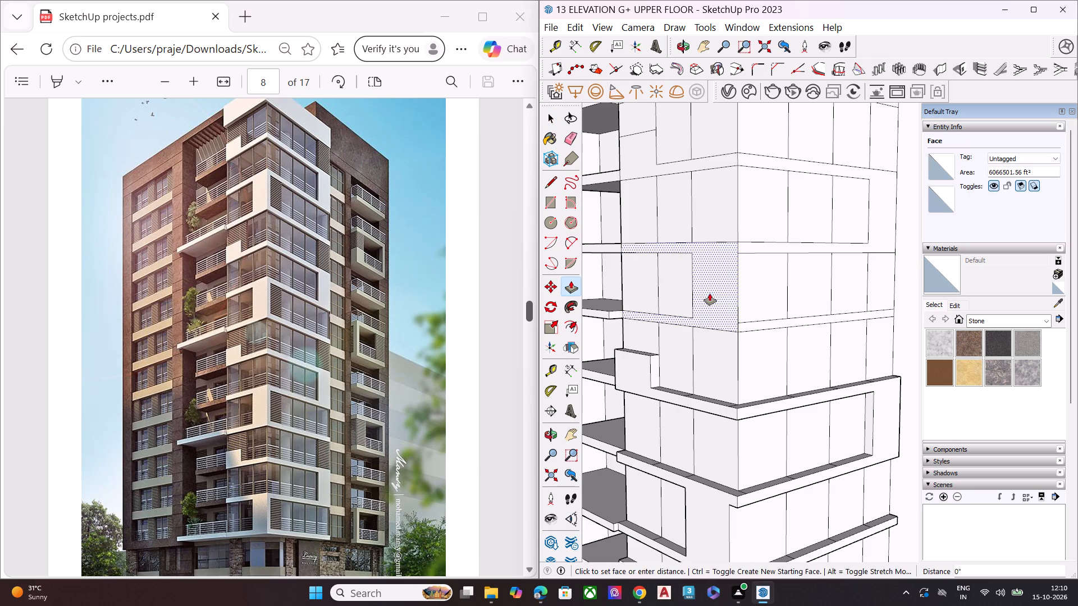
key(ctrl+z)
click(720, 287)
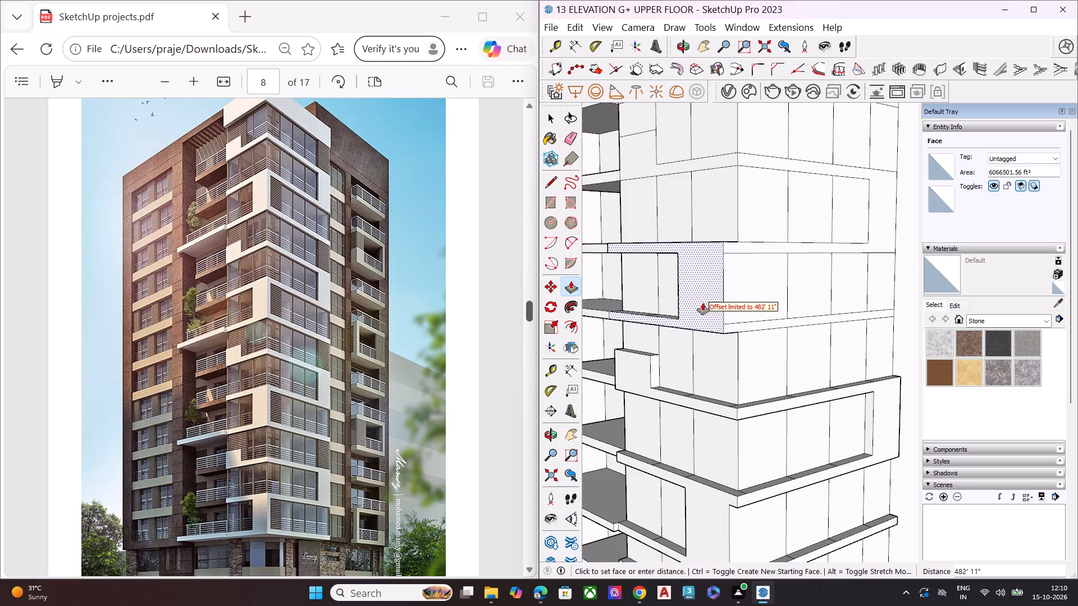
click(653, 356)
Extrude the eighth-row frame and the band below the seventh row by the same distance on the corner block's non-balcony face.
scroll(648, 361, down, 2)
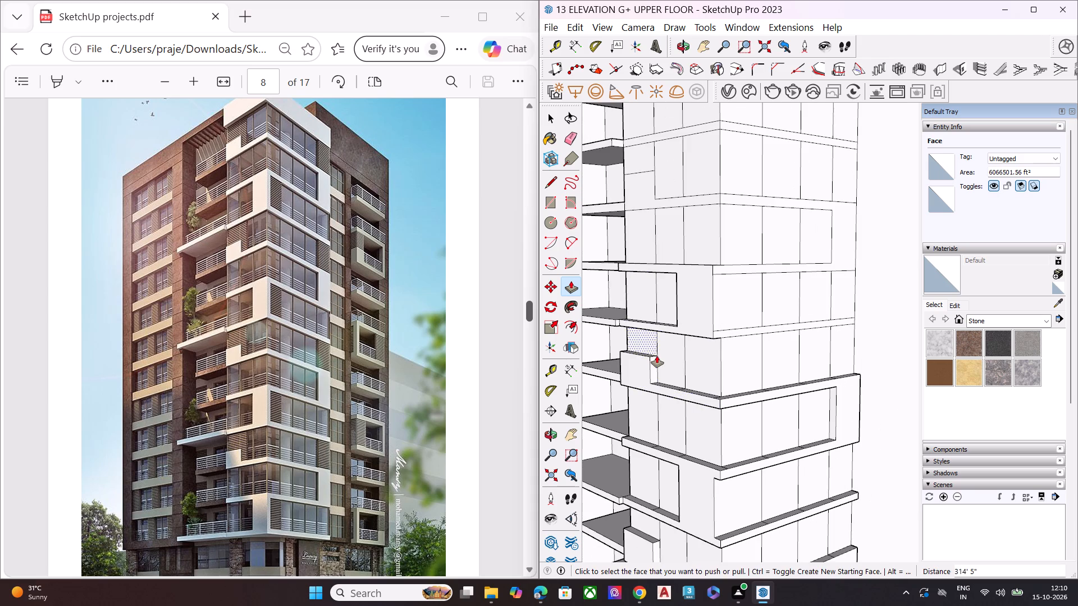
scroll(646, 290, up, 7)
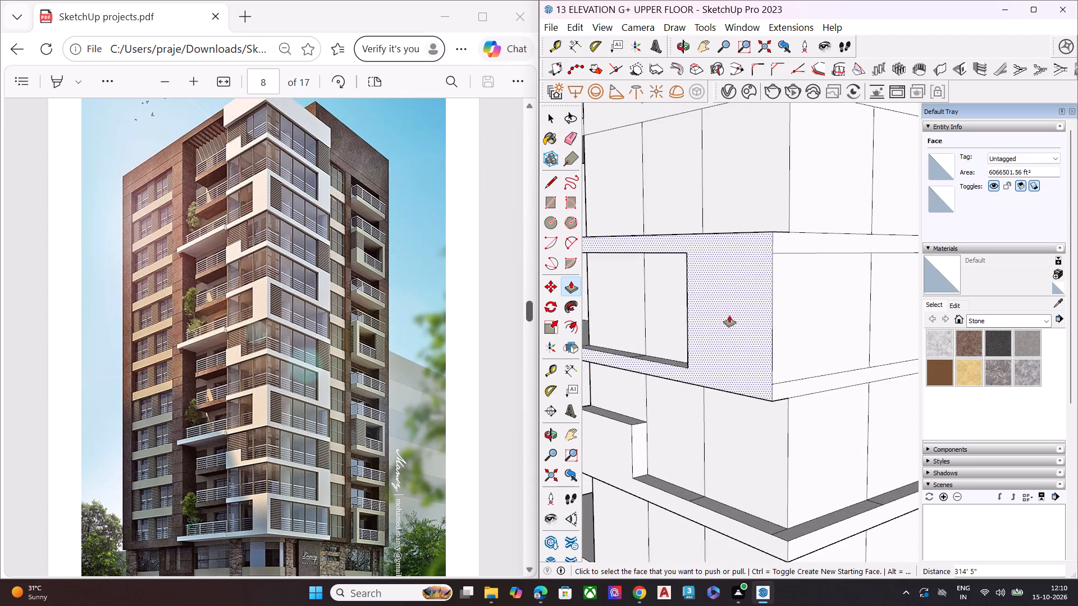
scroll(783, 284, down, 8)
middle_drag(704, 300, 725, 428)
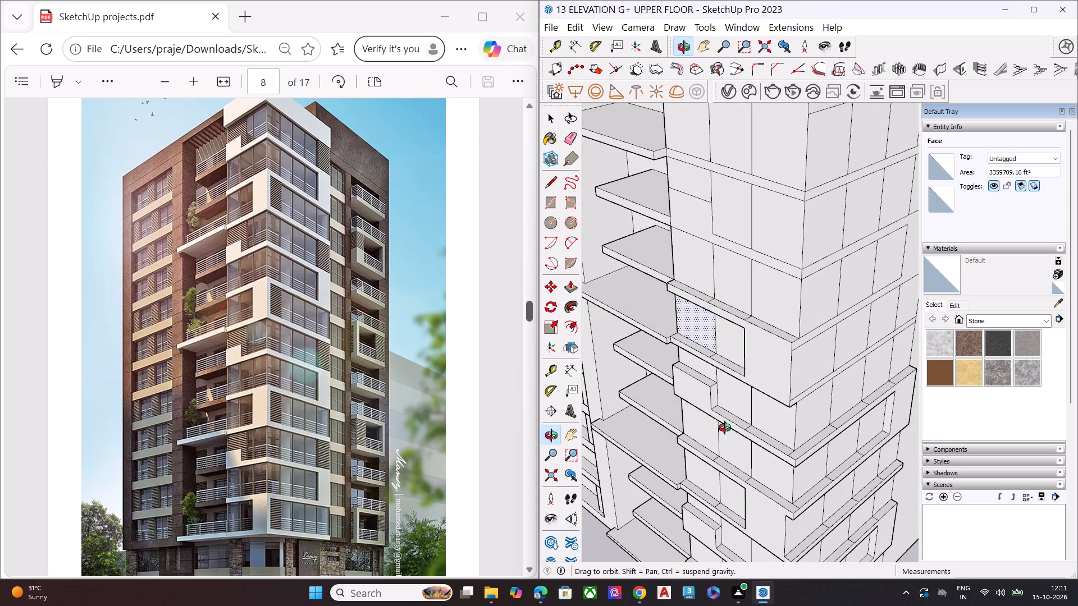
middle_drag(725, 428, 734, 421)
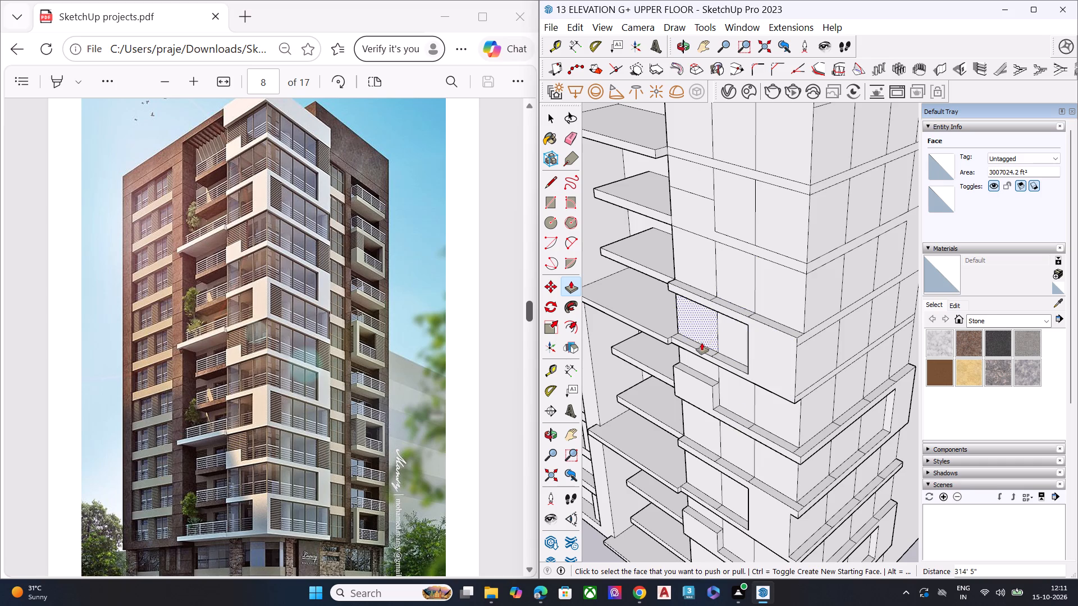
scroll(702, 352, down, 5)
middle_drag(785, 379, 769, 304)
scroll(757, 313, up, 8)
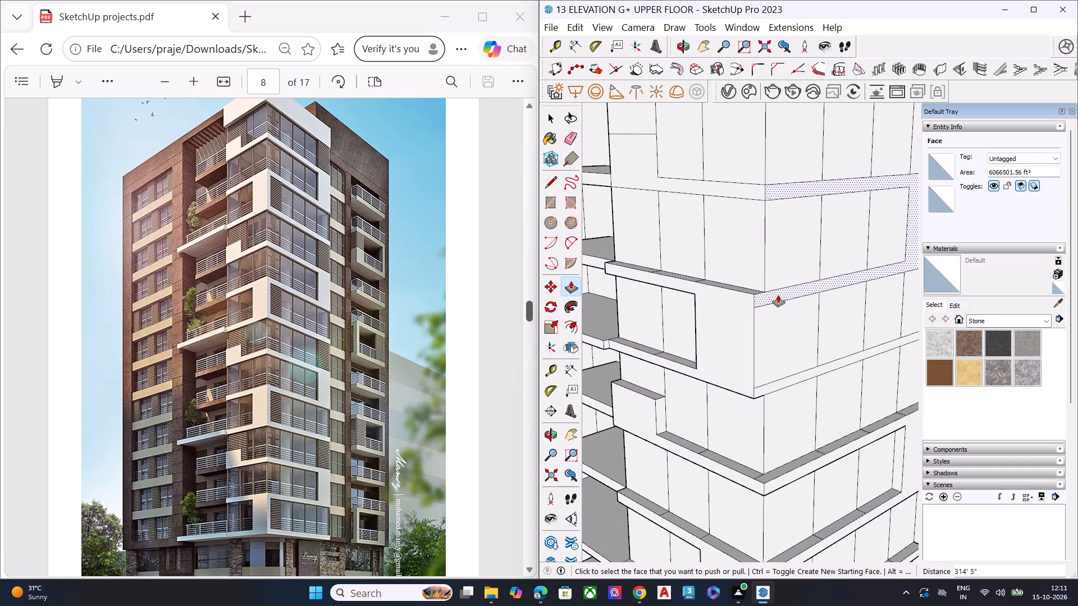
double_click(778, 295)
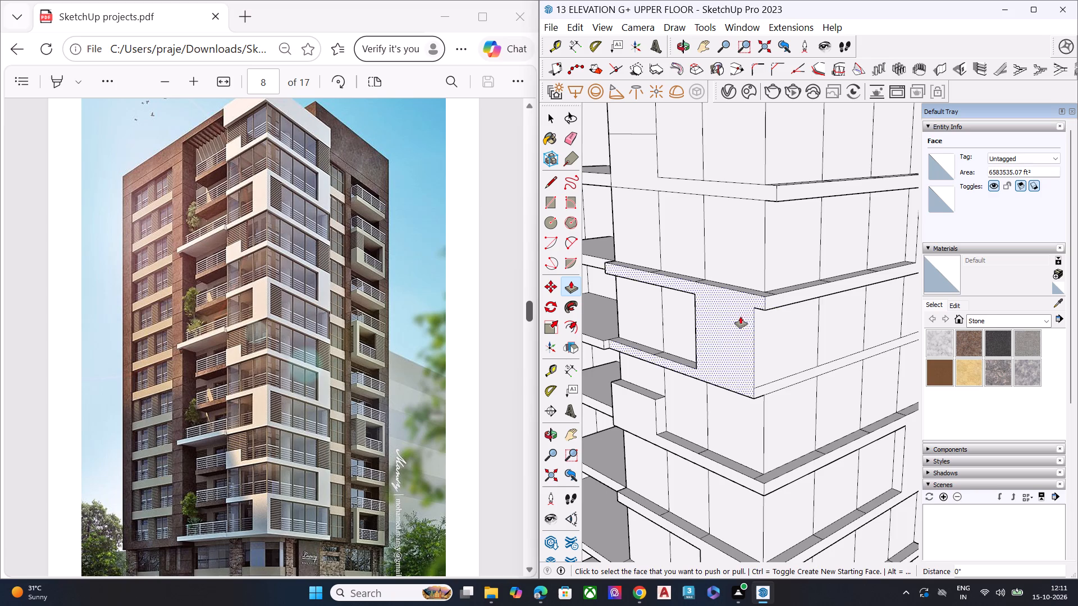
scroll(732, 323, down, 4)
scroll(755, 377, up, 5)
double_click(759, 363)
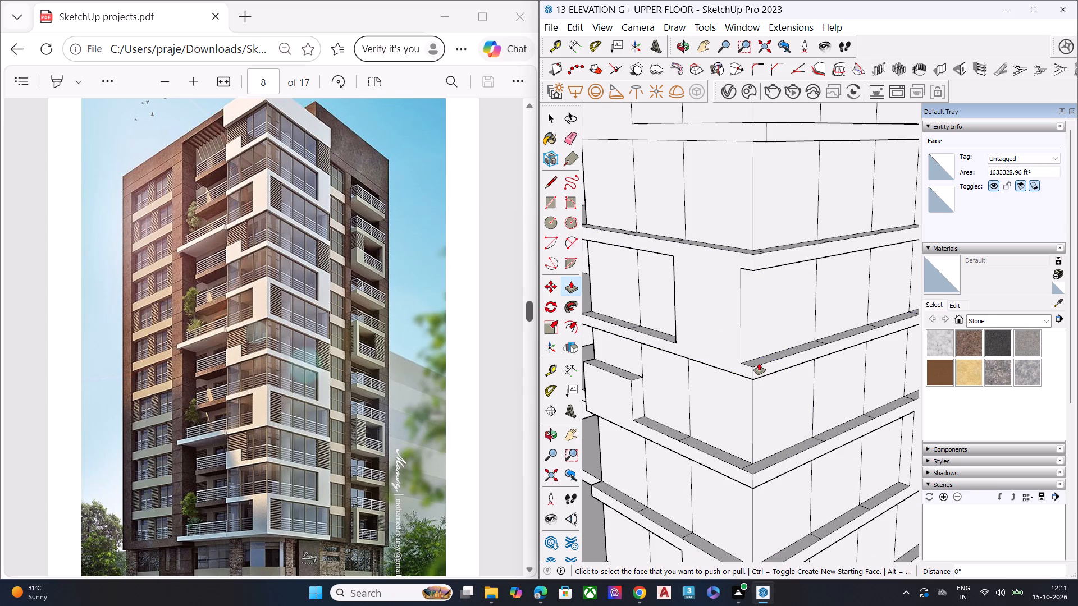
Extrude the balcony-side stepped band above the eighth panel row by the same distance.
scroll(712, 363, down, 14)
scroll(709, 279, up, 2)
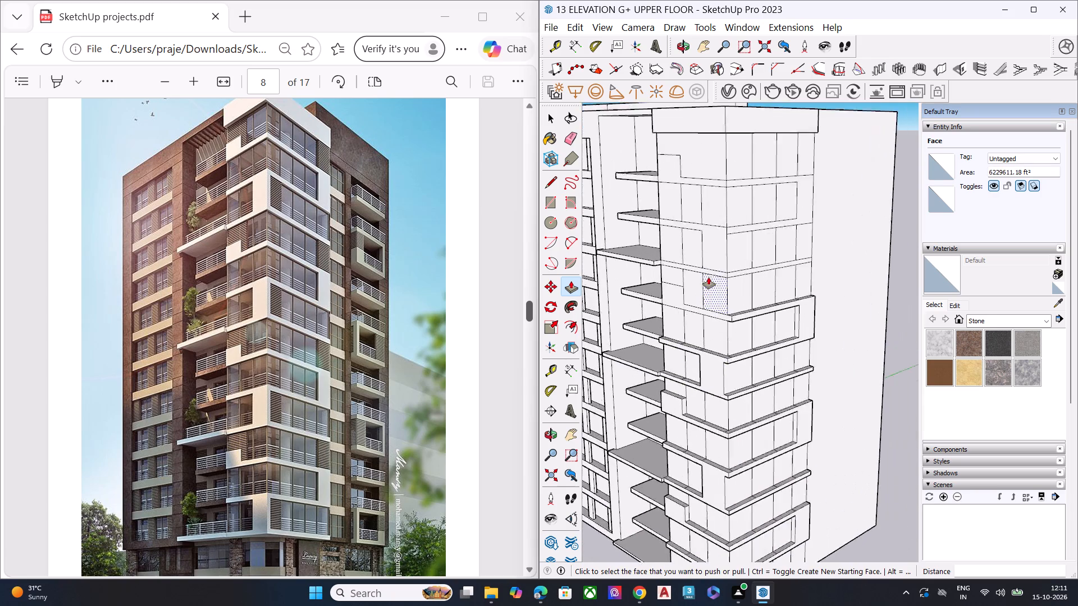
scroll(709, 277, up, 7)
double_click(692, 334)
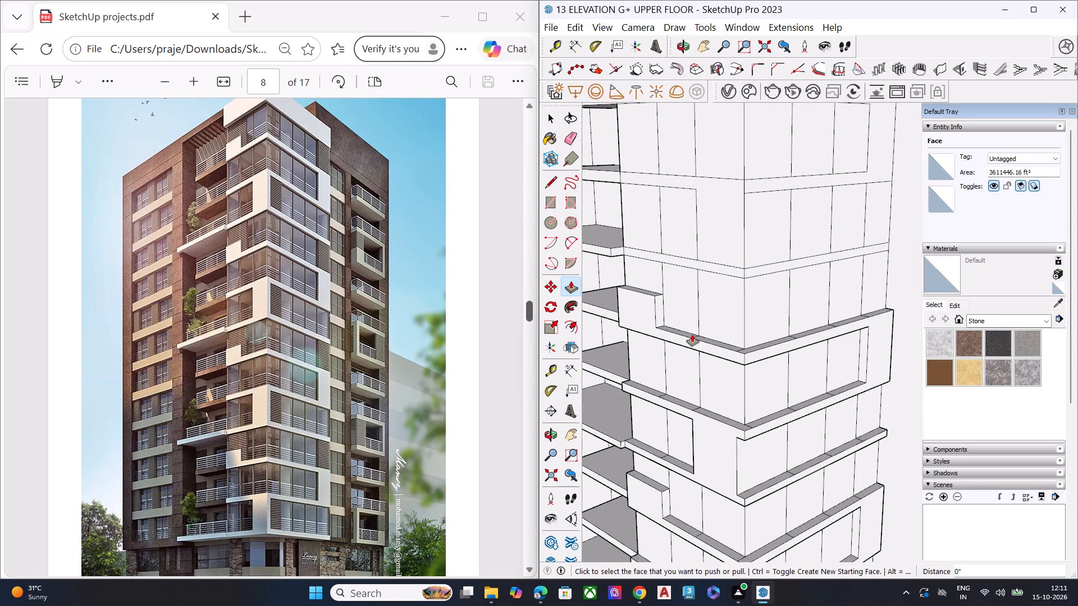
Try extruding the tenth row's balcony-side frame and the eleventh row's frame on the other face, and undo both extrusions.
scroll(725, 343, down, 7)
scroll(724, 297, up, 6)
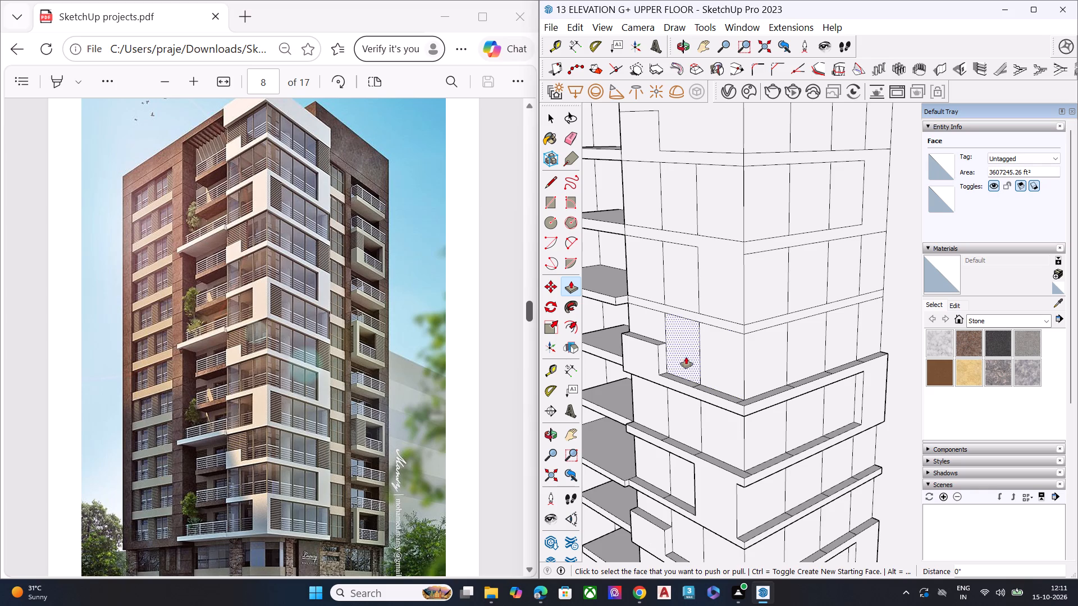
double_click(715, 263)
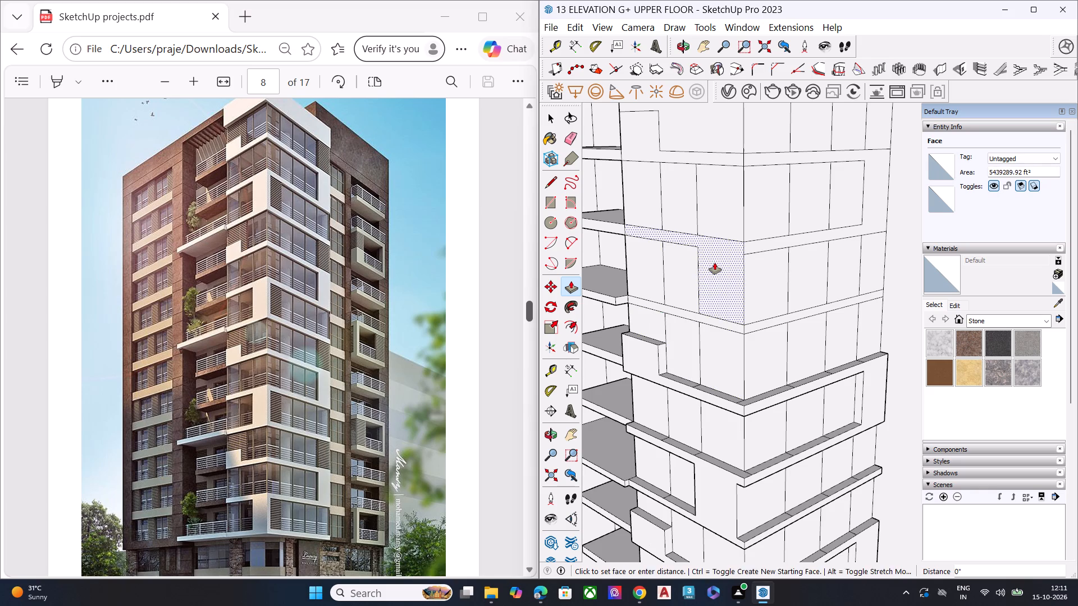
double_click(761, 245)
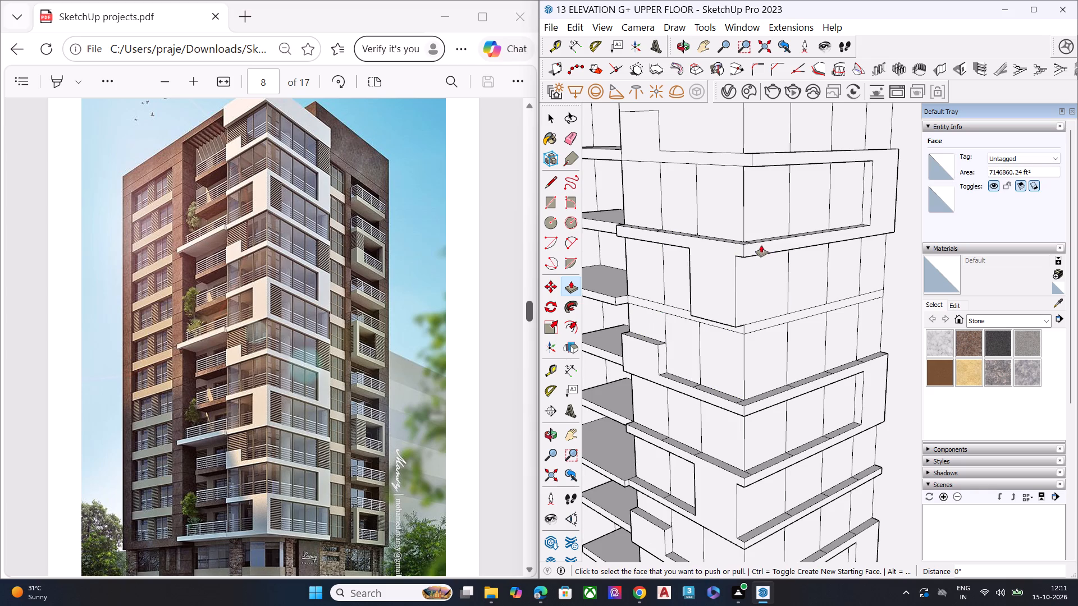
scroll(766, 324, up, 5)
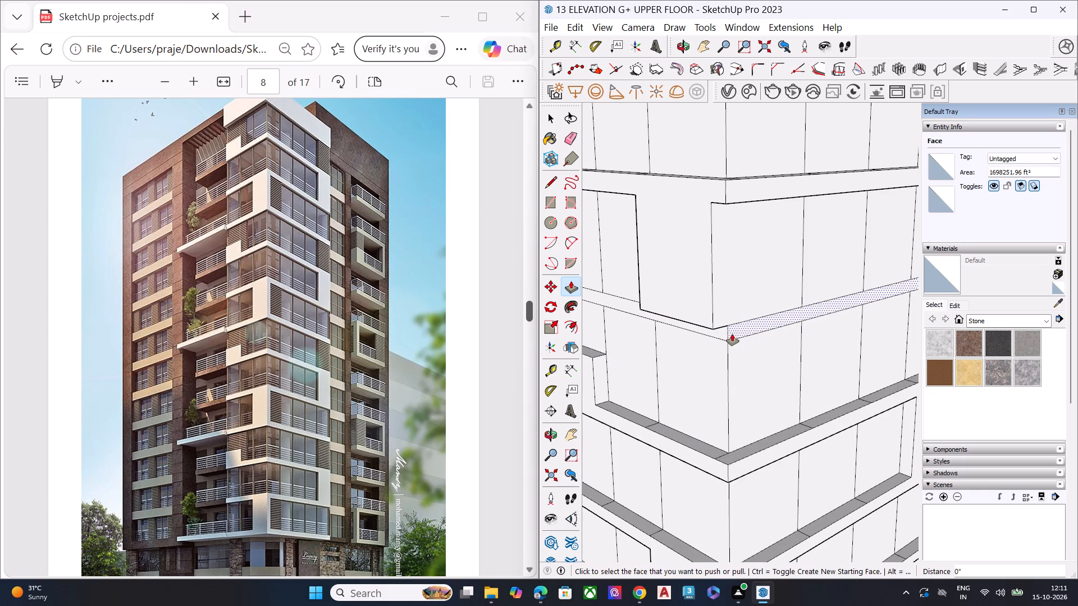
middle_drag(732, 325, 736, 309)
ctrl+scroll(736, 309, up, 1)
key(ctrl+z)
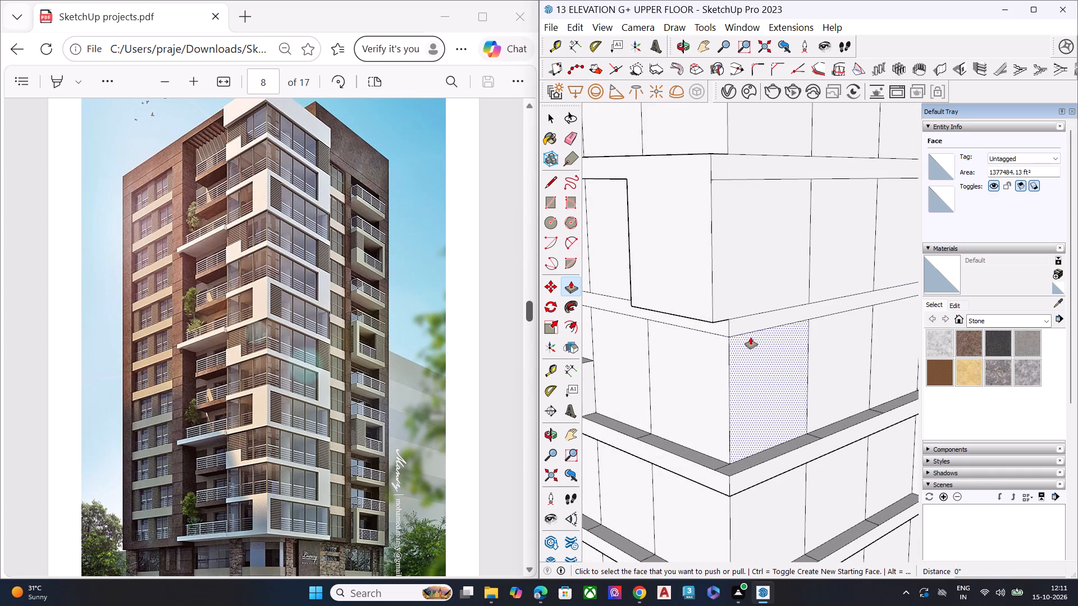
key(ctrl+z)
Erase the edge segment between the tenth row's balcony-side frame and the band below it, beside the corner.
key(space)
scroll(729, 290, down, 6)
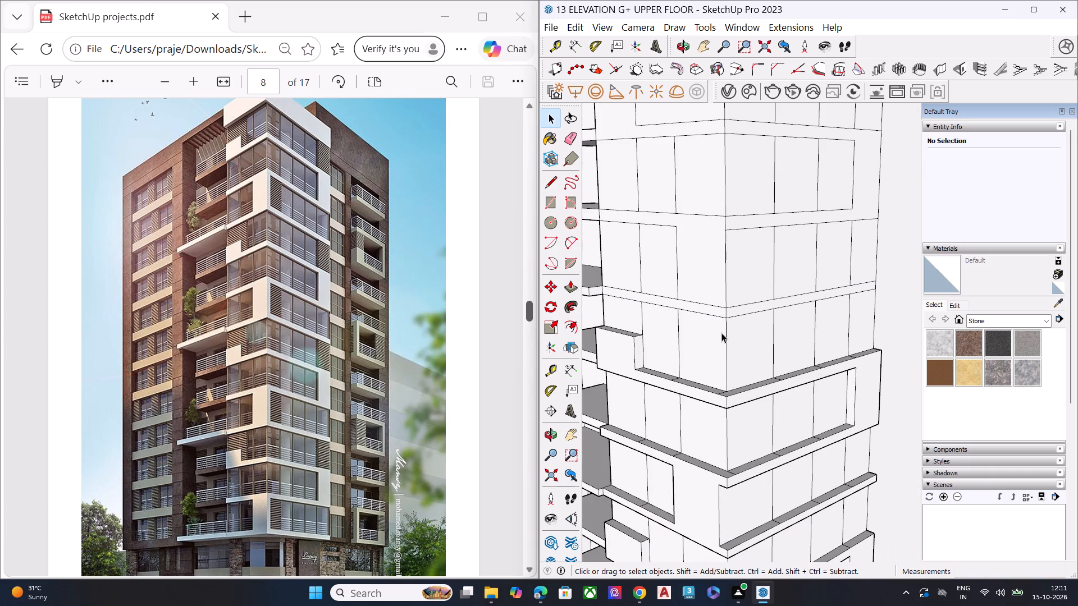
scroll(713, 344, down, 1)
middle_drag(682, 336, 690, 308)
scroll(691, 307, up, 1)
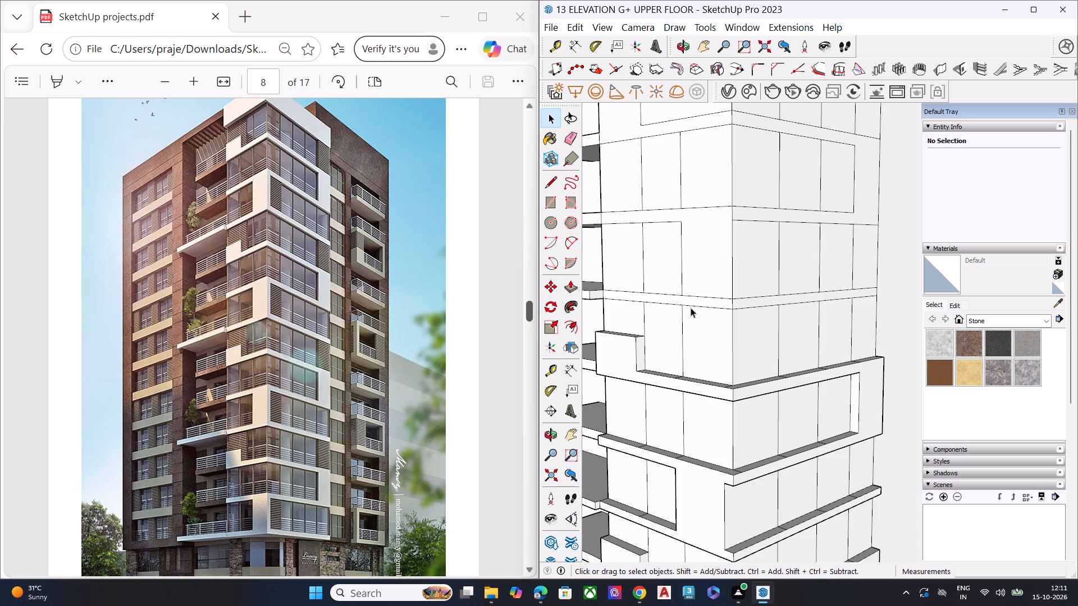
click(696, 295)
key(Delete)
Draw a horizontal line across the eleventh row's panel nearest the balconies and erase the band's upper-edge segment beneath it.
scroll(708, 311, down, 4)
scroll(651, 168, up, 2)
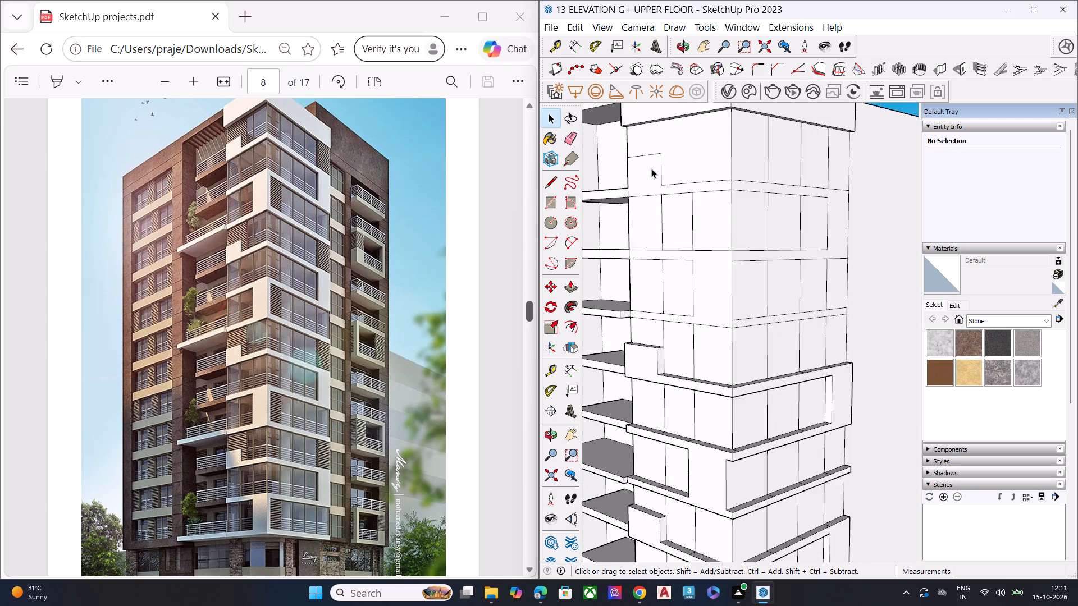
scroll(651, 168, up, 3)
key(l)
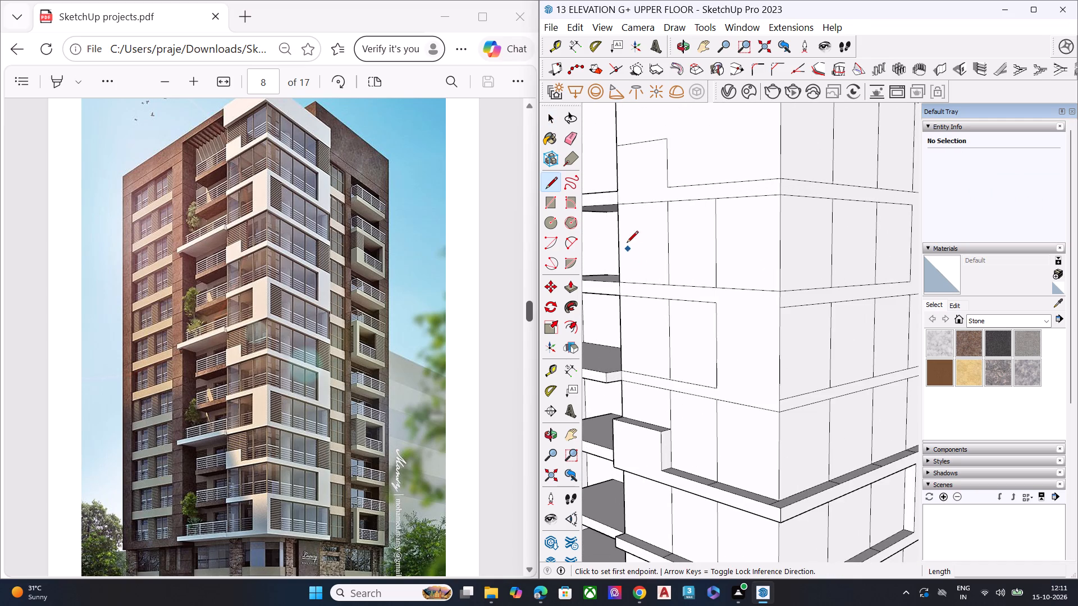
click(618, 244)
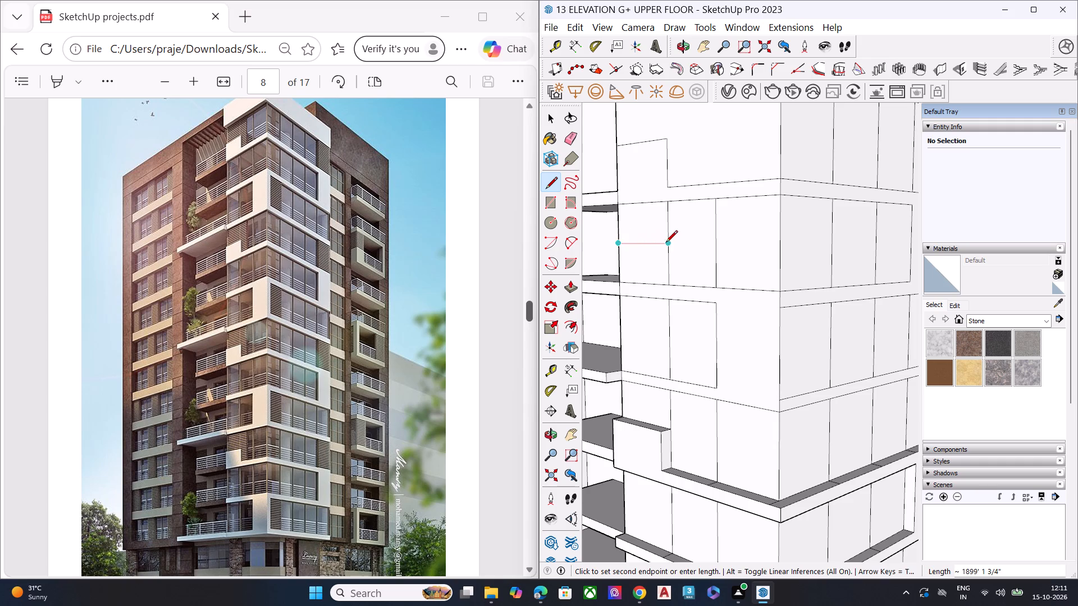
click(666, 243)
key(space)
click(643, 283)
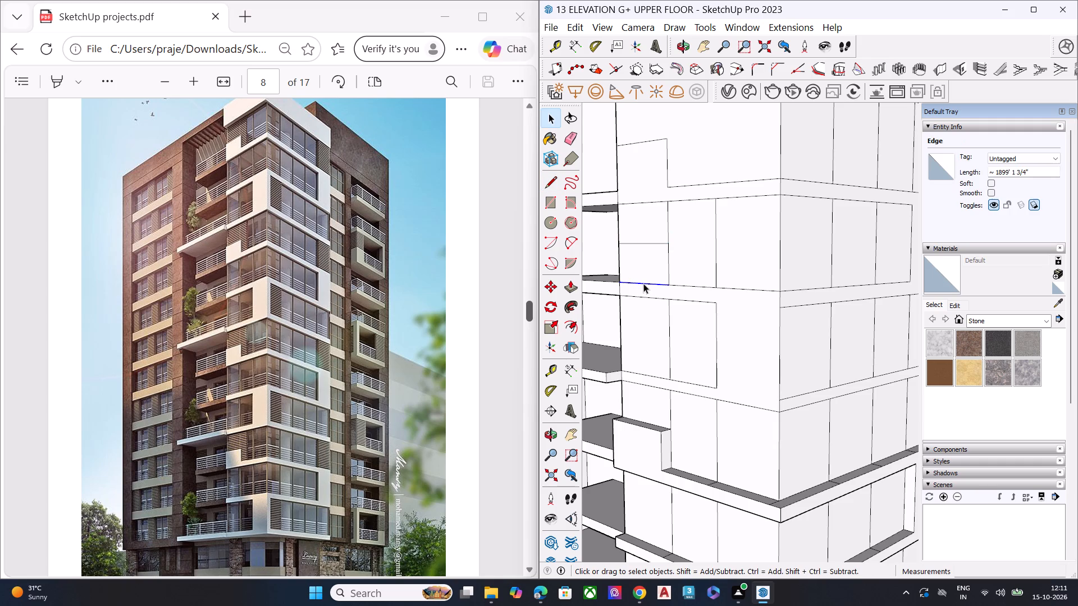
key(Delete)
Undo the horizontal line and the erased band-edge segment on the eleventh row's panel nearest the balconies.
scroll(645, 281, down, 3)
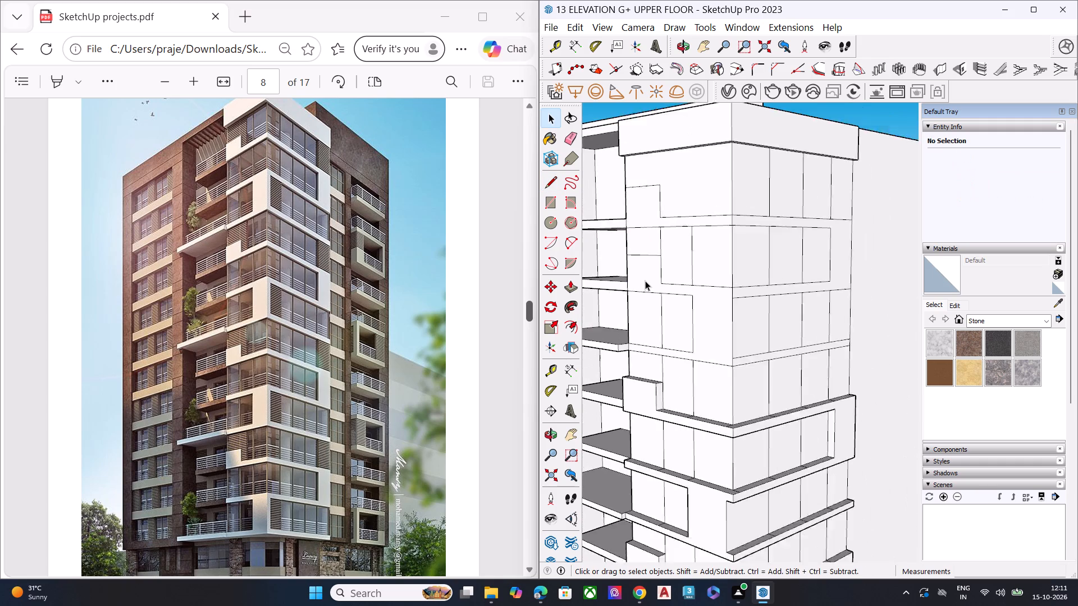
scroll(645, 281, down, 2)
scroll(641, 201, up, 2)
scroll(641, 207, down, 7)
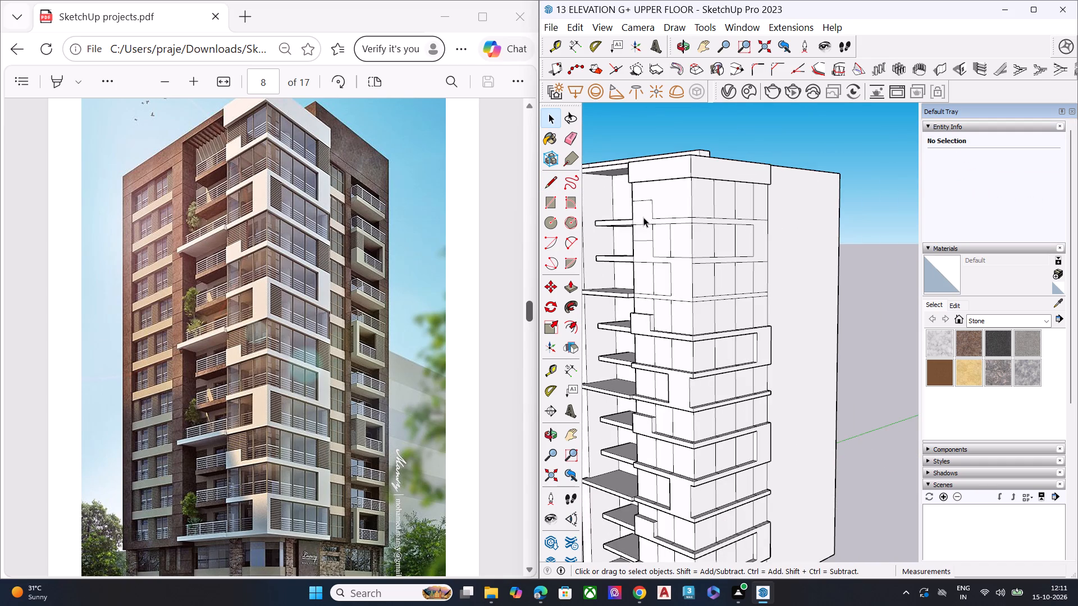
scroll(640, 235, up, 3)
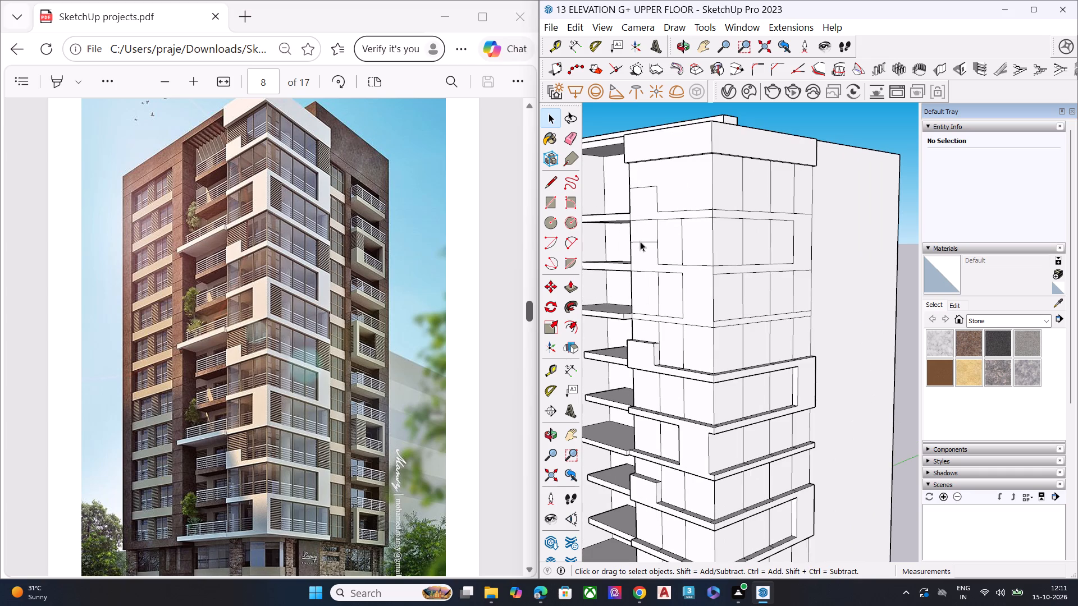
click(640, 241)
key(ctrl+z)
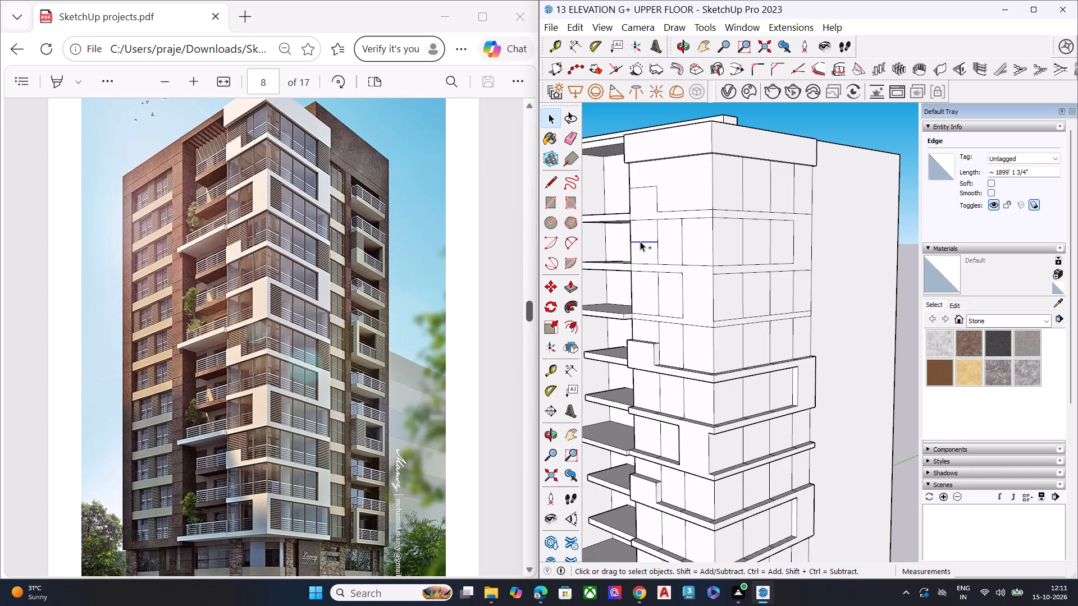
key(ctrl+z)
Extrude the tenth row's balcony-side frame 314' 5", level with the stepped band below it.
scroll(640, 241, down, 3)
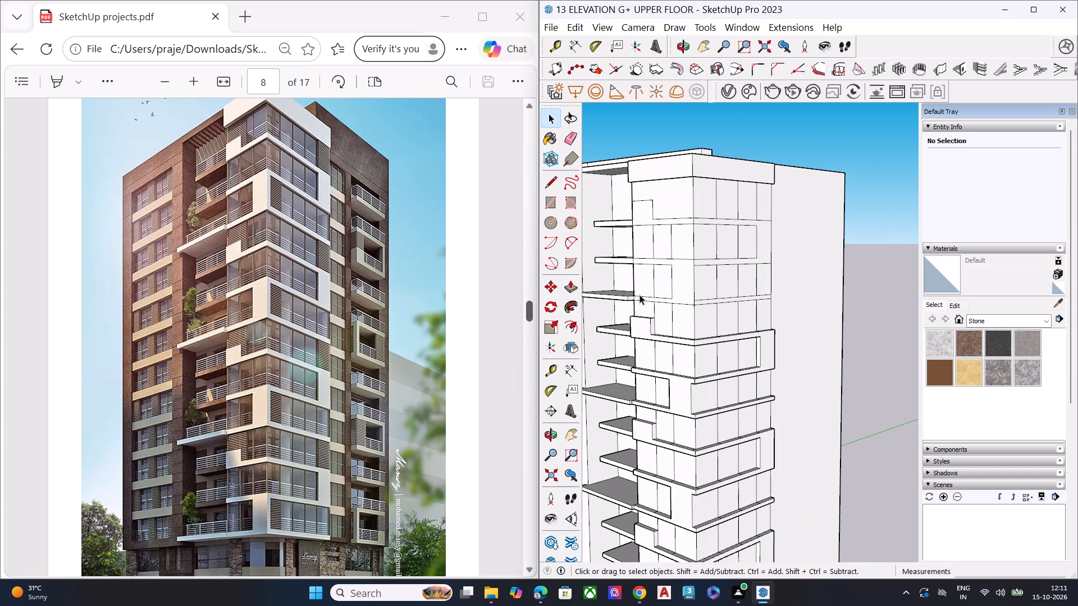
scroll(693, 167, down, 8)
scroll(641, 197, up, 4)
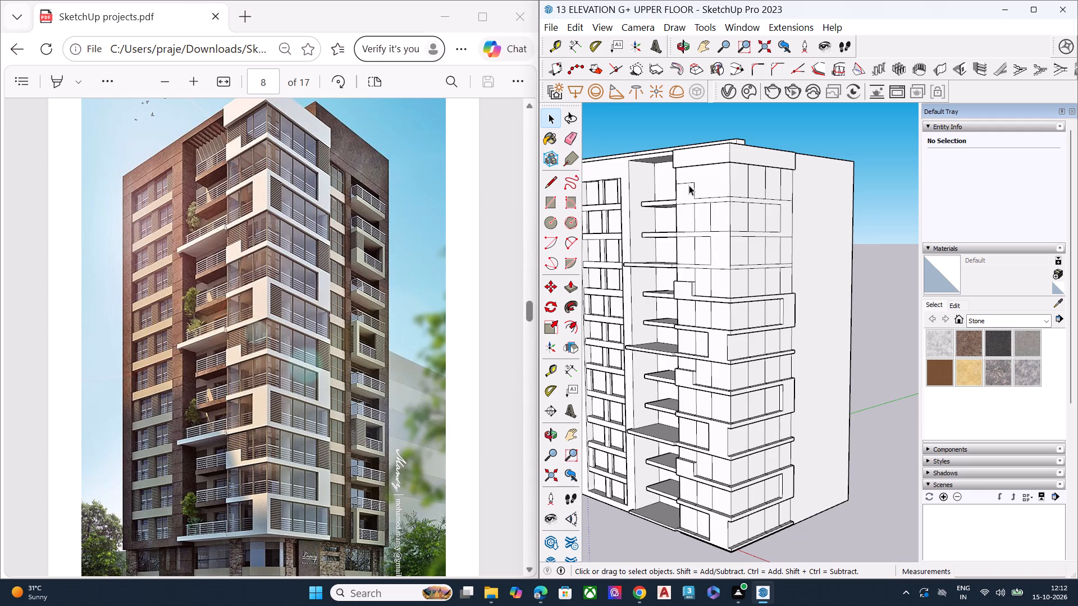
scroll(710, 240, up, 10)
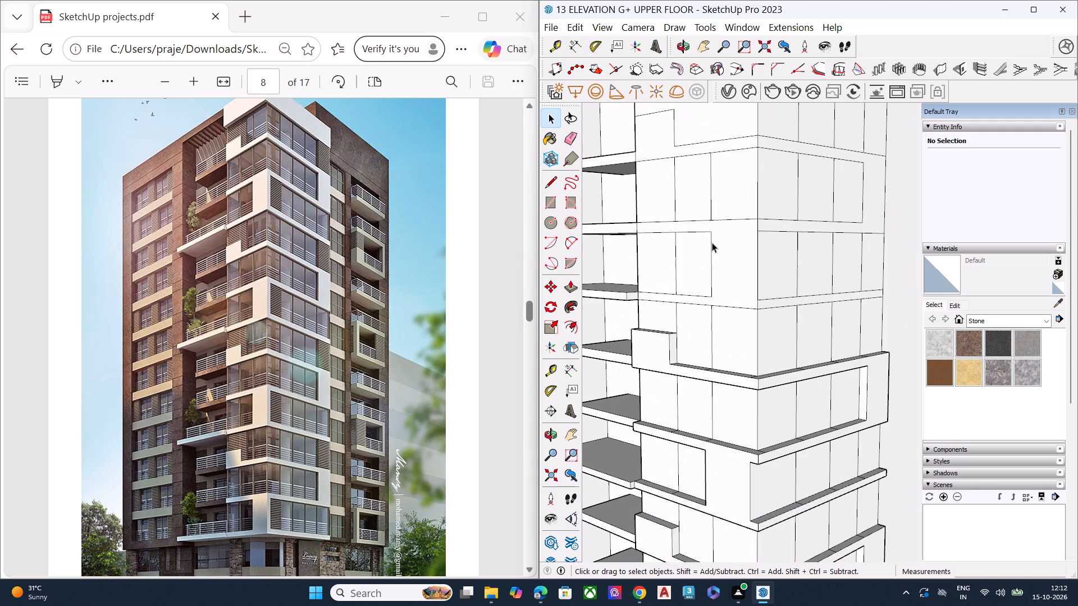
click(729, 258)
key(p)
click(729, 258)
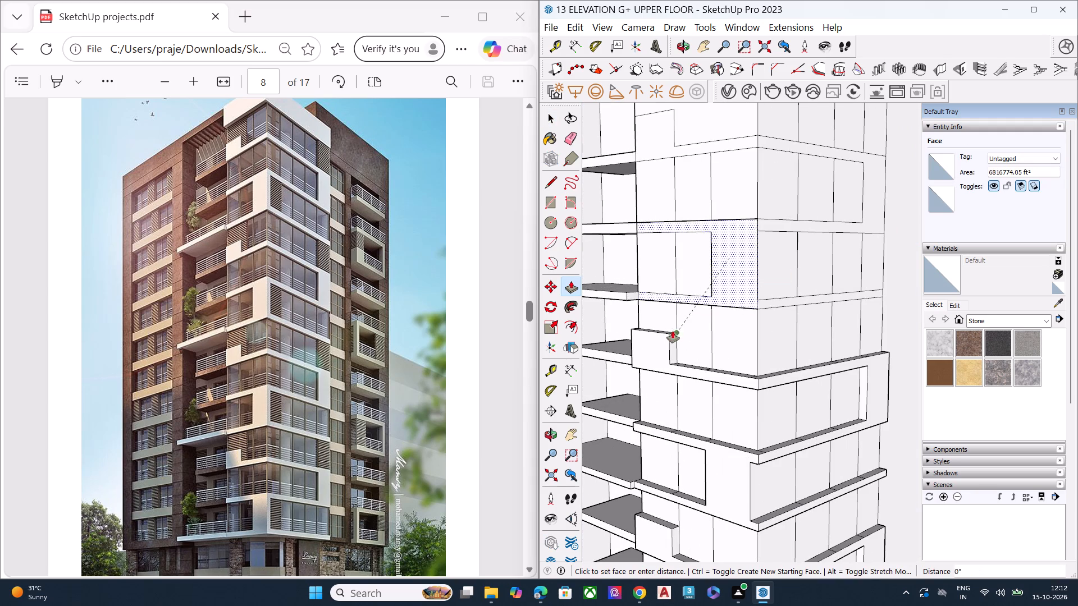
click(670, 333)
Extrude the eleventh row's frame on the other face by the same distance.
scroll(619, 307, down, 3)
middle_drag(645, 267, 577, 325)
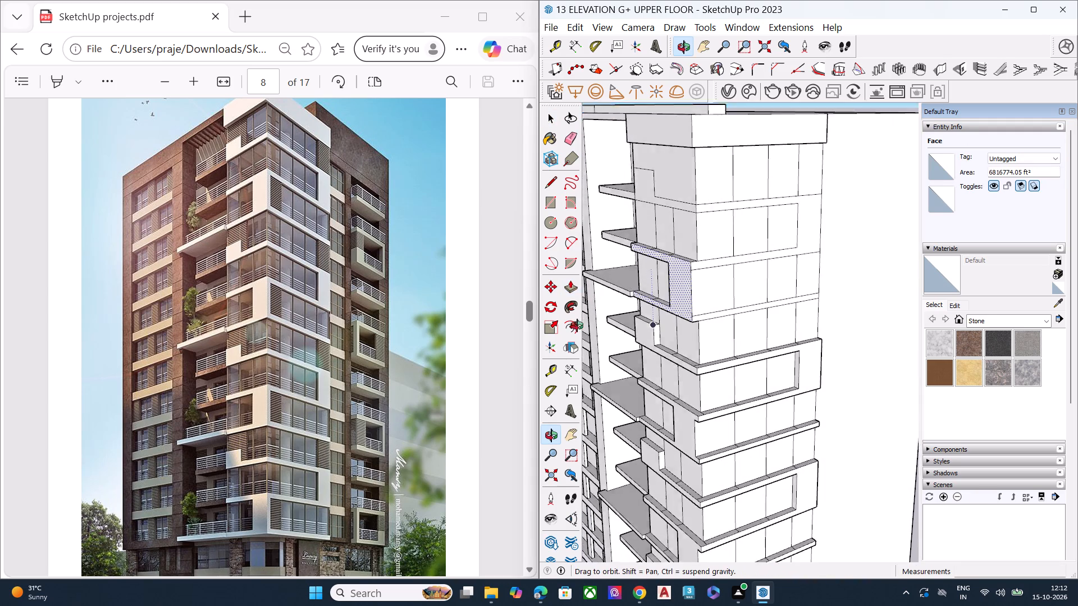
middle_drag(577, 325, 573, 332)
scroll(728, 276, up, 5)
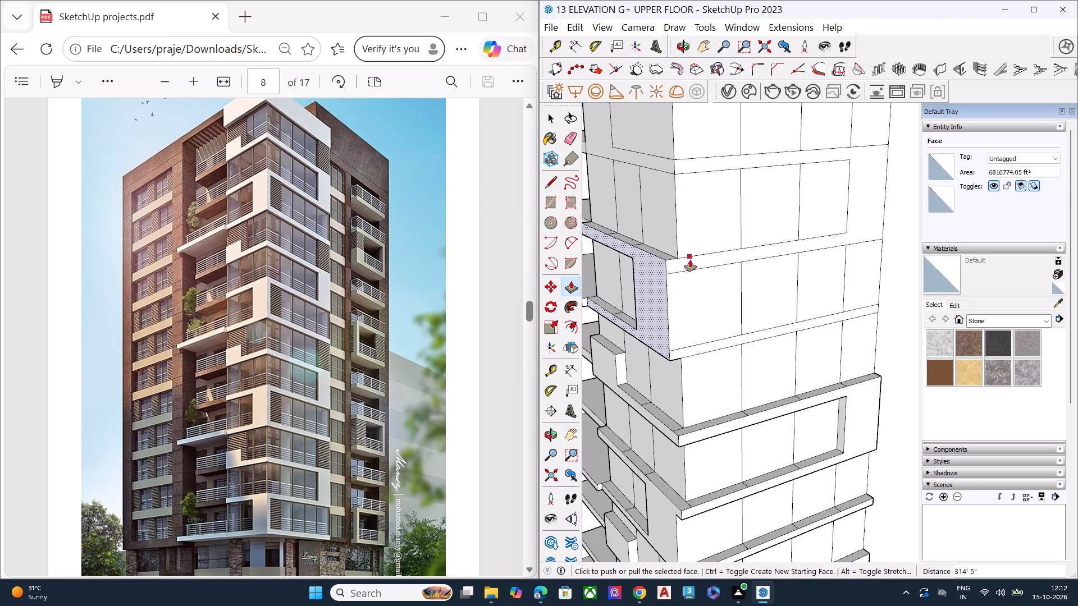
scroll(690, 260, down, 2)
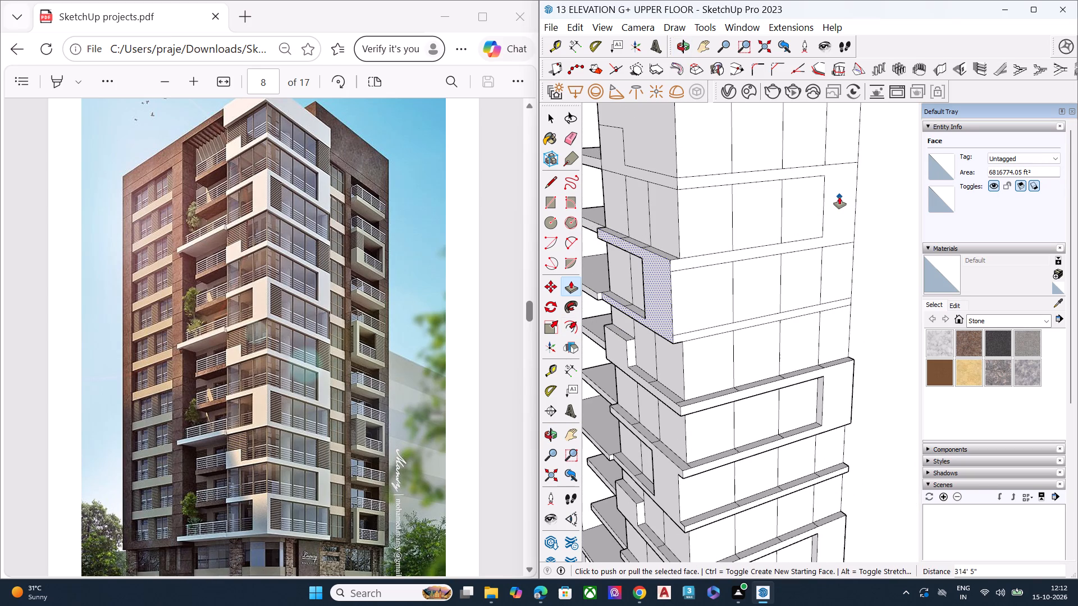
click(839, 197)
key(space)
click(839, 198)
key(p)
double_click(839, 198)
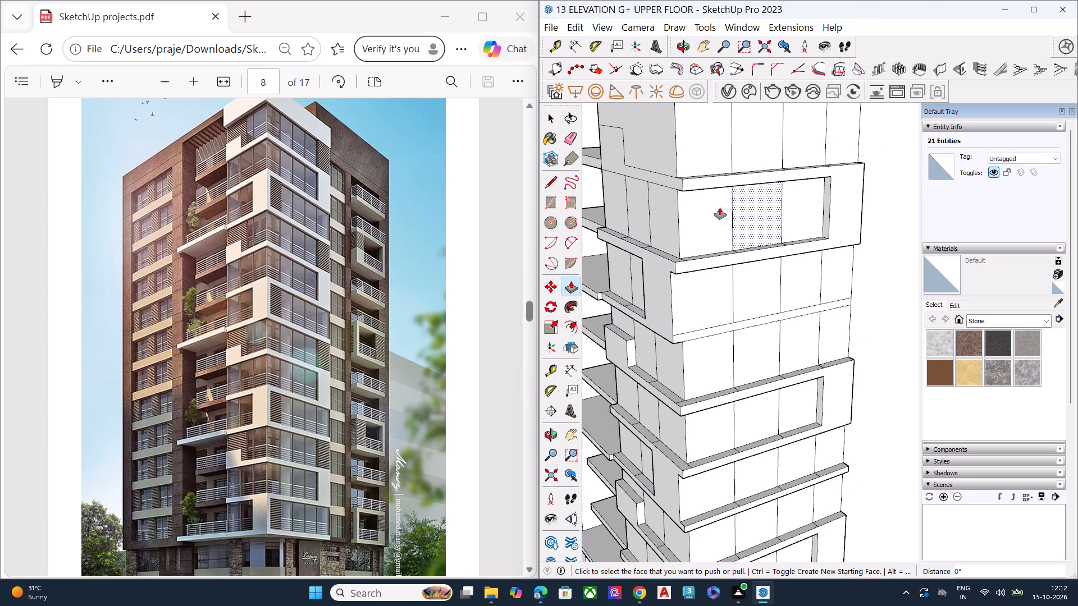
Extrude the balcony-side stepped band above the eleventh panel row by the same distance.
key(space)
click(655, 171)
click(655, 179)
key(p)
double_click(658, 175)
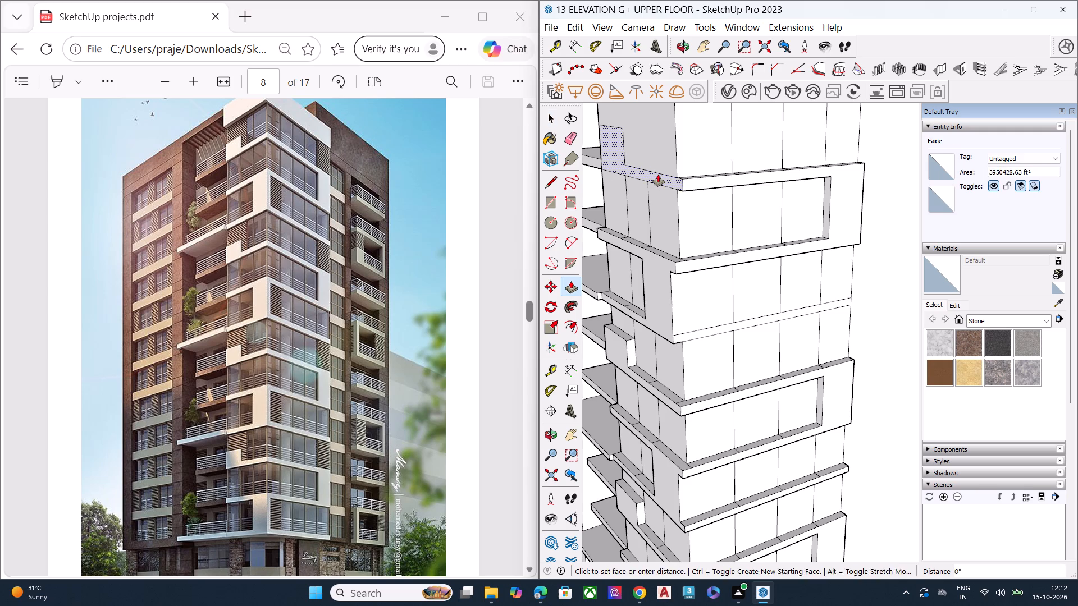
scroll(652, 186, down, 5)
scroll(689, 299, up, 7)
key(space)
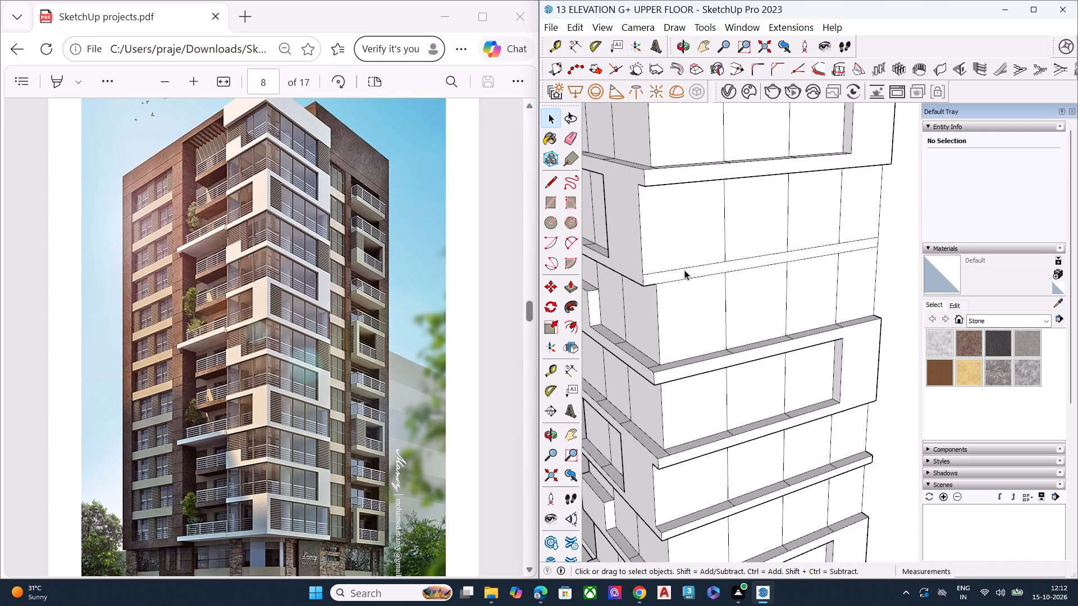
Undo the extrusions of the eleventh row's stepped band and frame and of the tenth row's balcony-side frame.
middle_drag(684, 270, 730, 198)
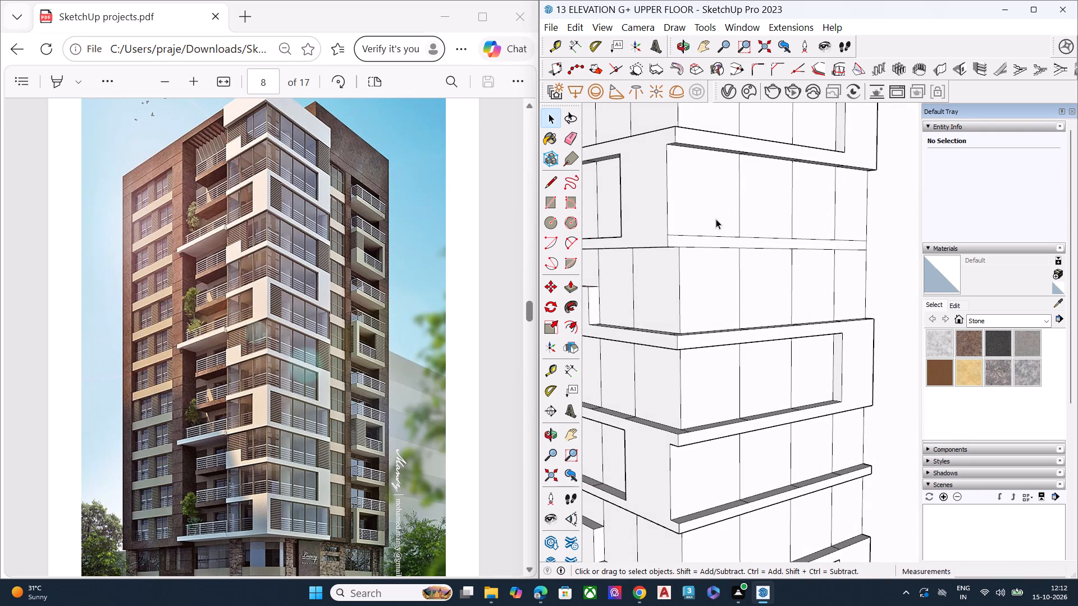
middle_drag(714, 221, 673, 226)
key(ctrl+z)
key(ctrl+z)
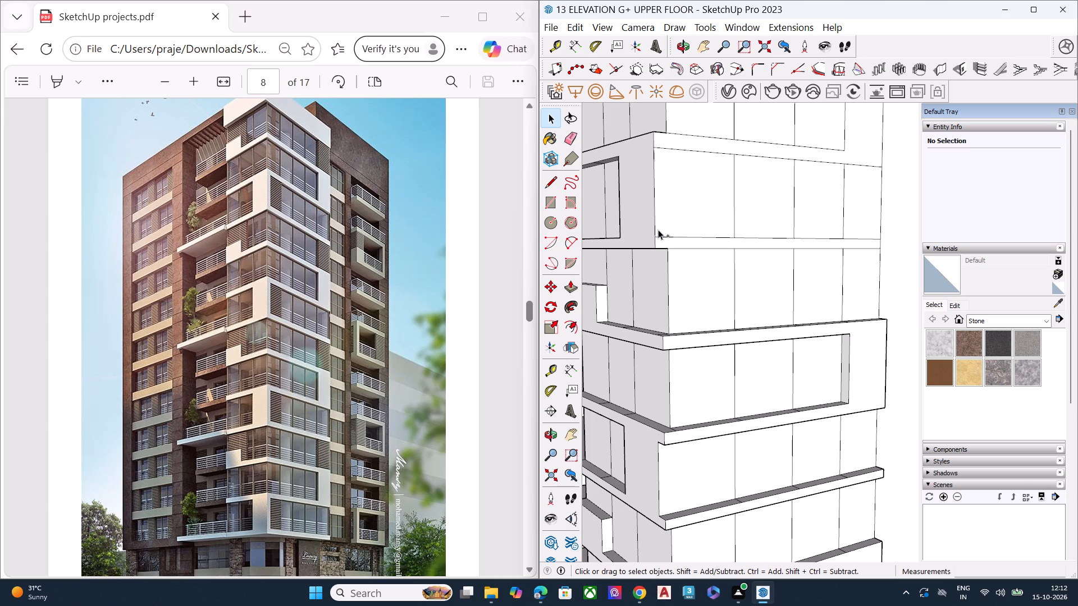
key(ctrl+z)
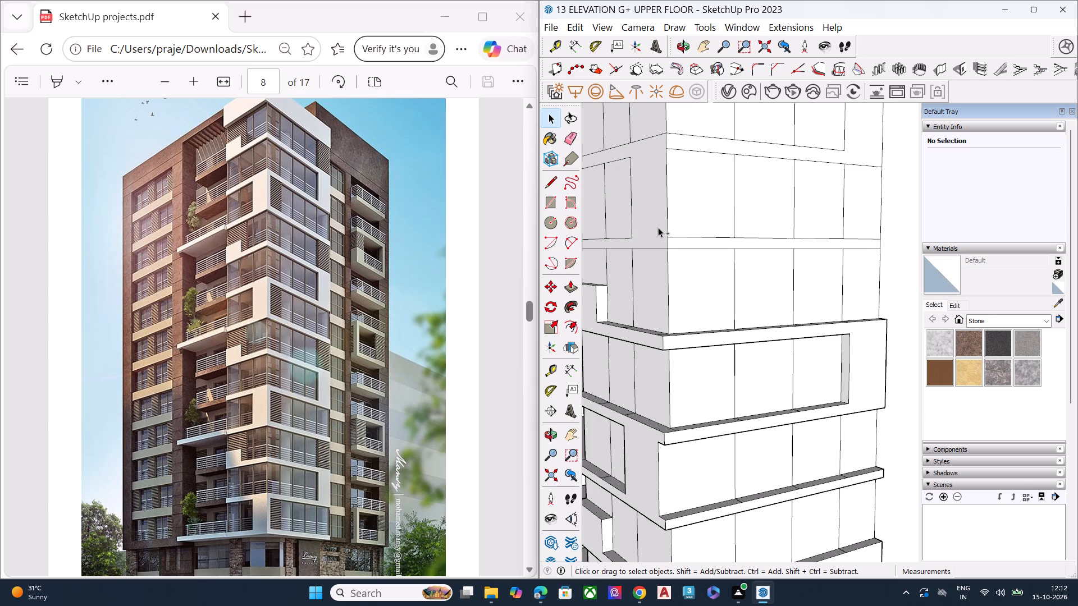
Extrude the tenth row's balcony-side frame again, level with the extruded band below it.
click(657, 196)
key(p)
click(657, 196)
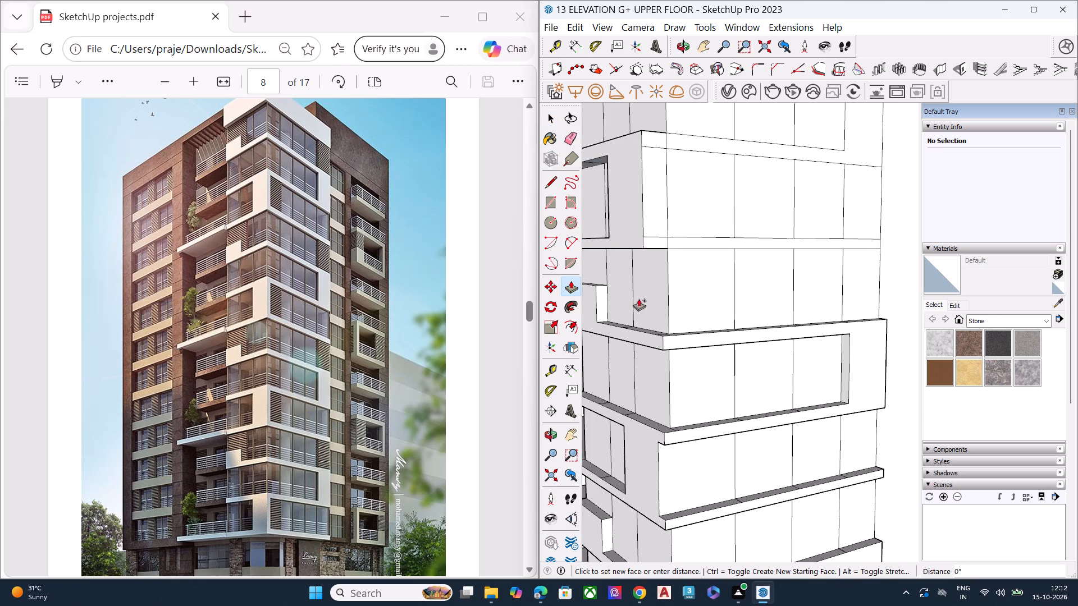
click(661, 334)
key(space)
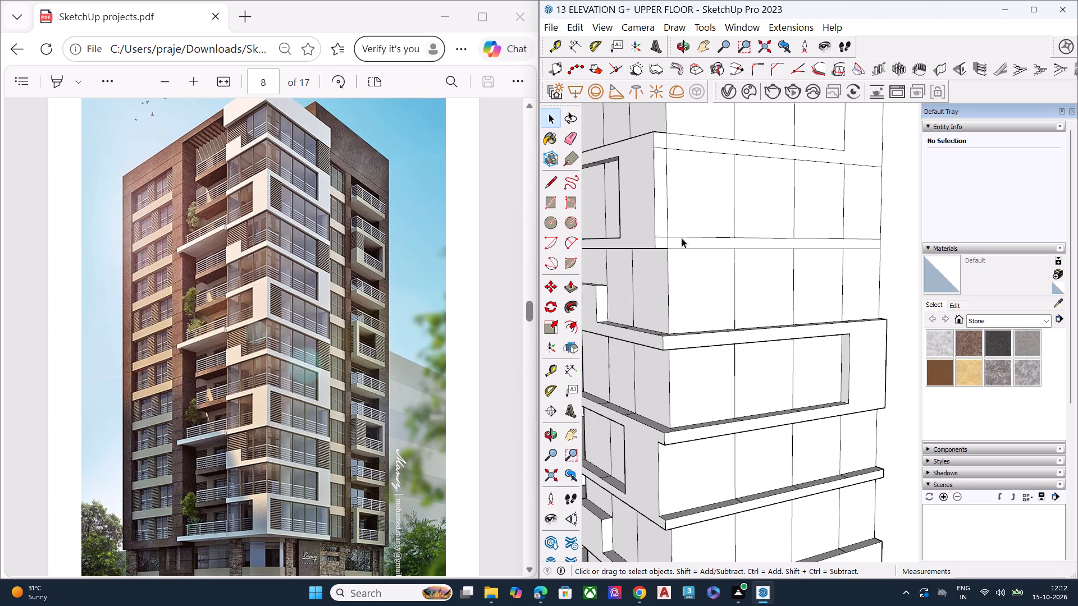
Undo the band and frame extrusions from the tenth panel row down to the seventh, including the seventh row's edge edits.
scroll(682, 238, up, 5)
scroll(674, 244, down, 6)
scroll(673, 247, up, 1)
scroll(673, 249, down, 4)
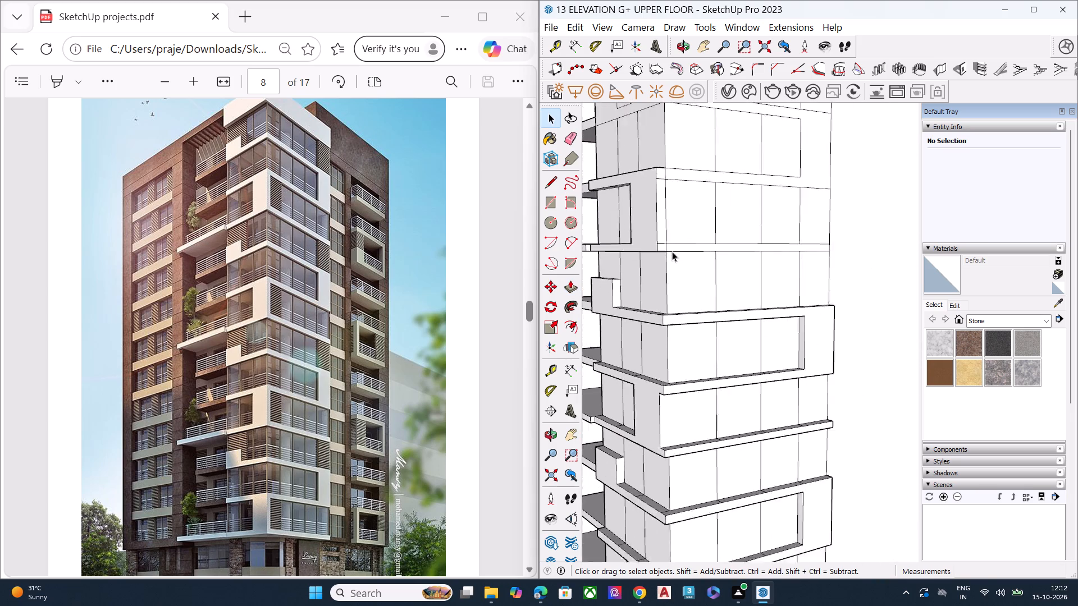
scroll(672, 251, down, 2)
ctrl+scroll(666, 347, up, 1)
key(ctrl+z)
key(ctrl+z)
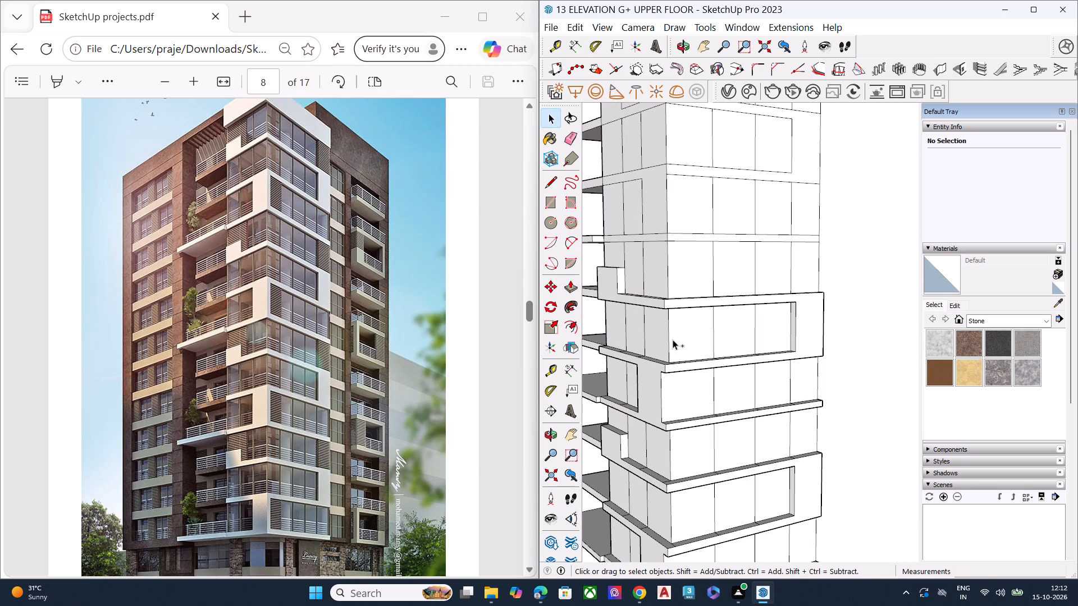
key(ctrl+z)
key(ctrl+z)
key(ctrl+z)
key(ctrl+z)
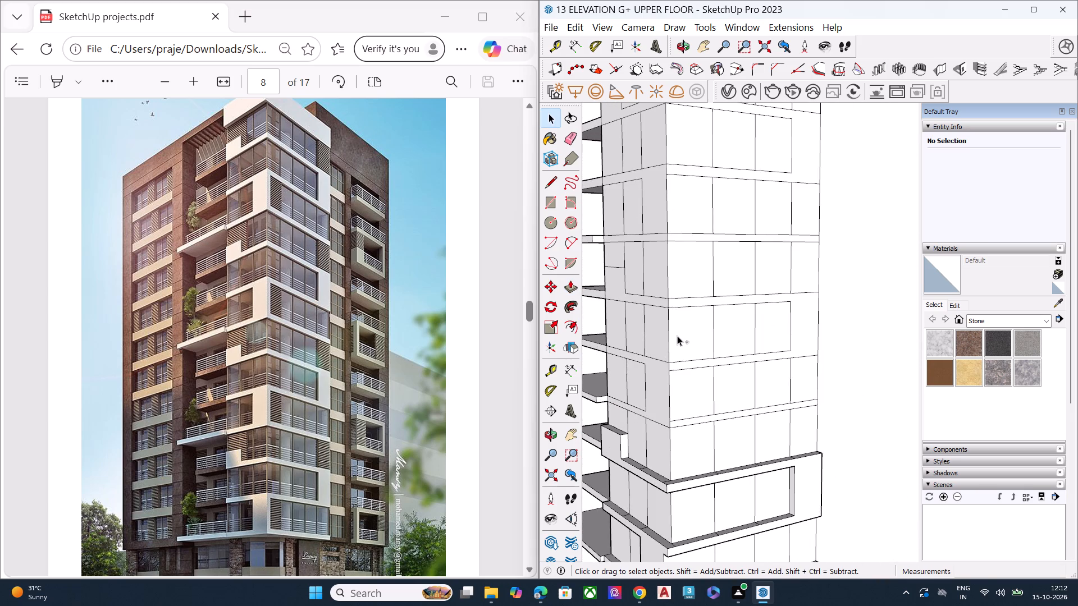
key(ctrl+z)
key(ctrl+z)
key(ctrl+z)
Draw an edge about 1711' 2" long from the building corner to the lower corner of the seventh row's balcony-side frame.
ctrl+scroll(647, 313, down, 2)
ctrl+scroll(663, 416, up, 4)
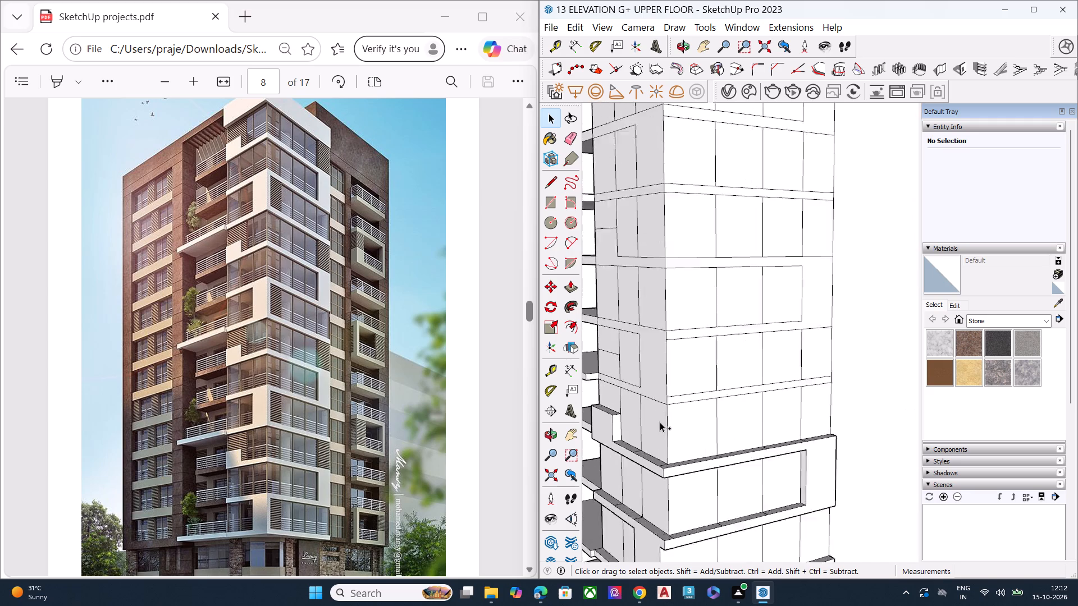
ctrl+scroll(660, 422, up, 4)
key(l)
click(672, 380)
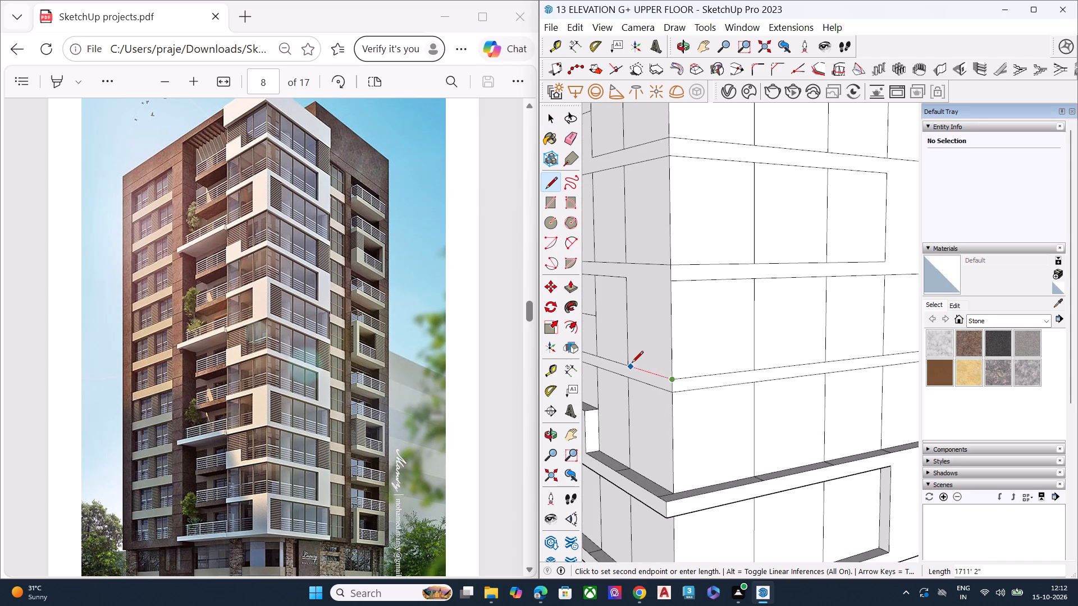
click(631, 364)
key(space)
Undo the new edge and all remaining band and frame extrusions on the corner block down to the lowest panel row.
scroll(647, 355, down, 4)
middle_drag(655, 373, 676, 356)
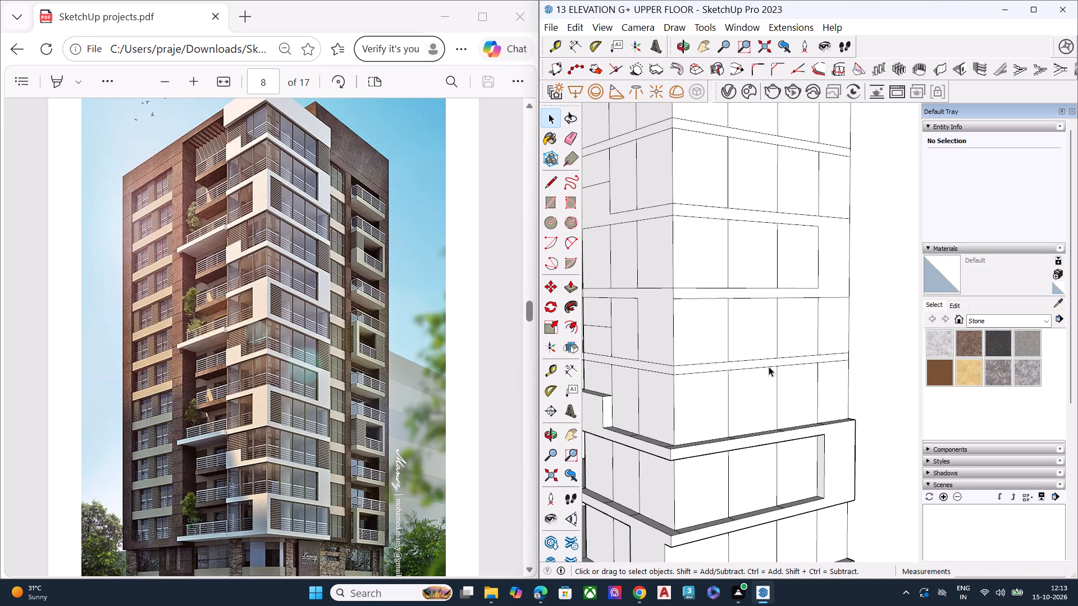
scroll(770, 368, down, 6)
scroll(697, 356, down, 7)
scroll(734, 433, up, 2)
scroll(734, 433, down, 1)
scroll(734, 433, up, 1)
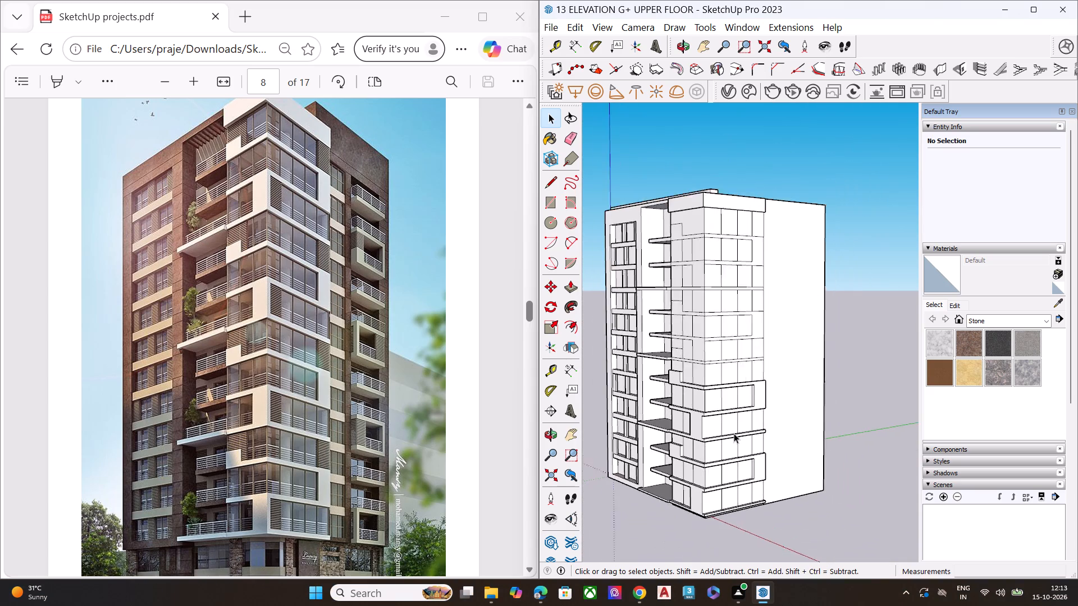
scroll(734, 433, up, 3)
key(ctrl+z)
key(ctrl+z)
key(ctrl+z)
key(ctrl+z)
key(ctrl+z)
key(ctrl+z)
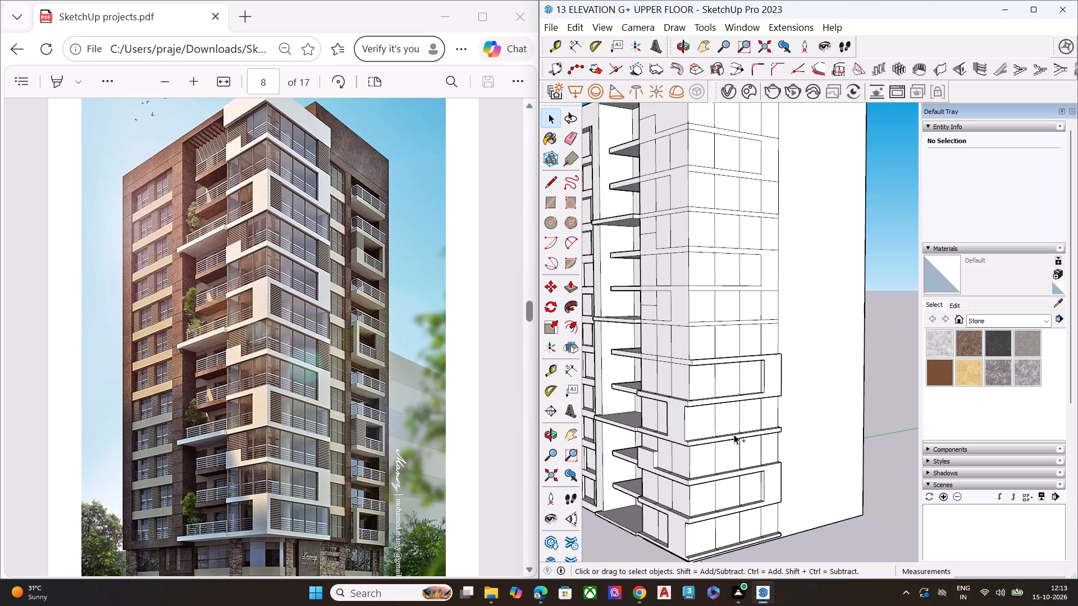
key(ctrl+z)
key(ctrl+z)
key(ctrl+z)
key(ctrl+z)
key(ctrl+z)
key(ctrl+z)
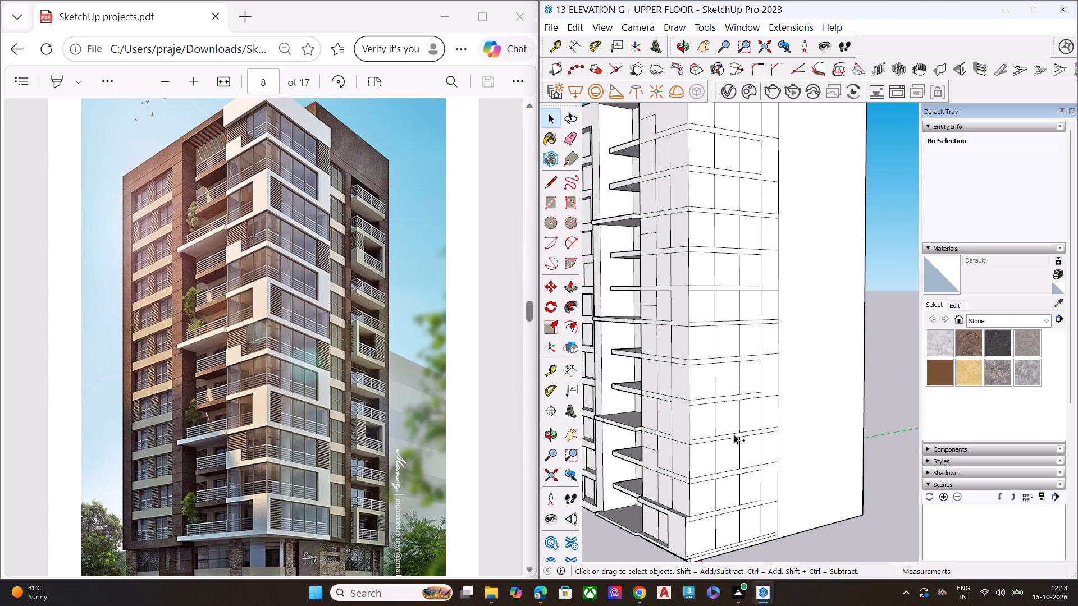
key(ctrl+z)
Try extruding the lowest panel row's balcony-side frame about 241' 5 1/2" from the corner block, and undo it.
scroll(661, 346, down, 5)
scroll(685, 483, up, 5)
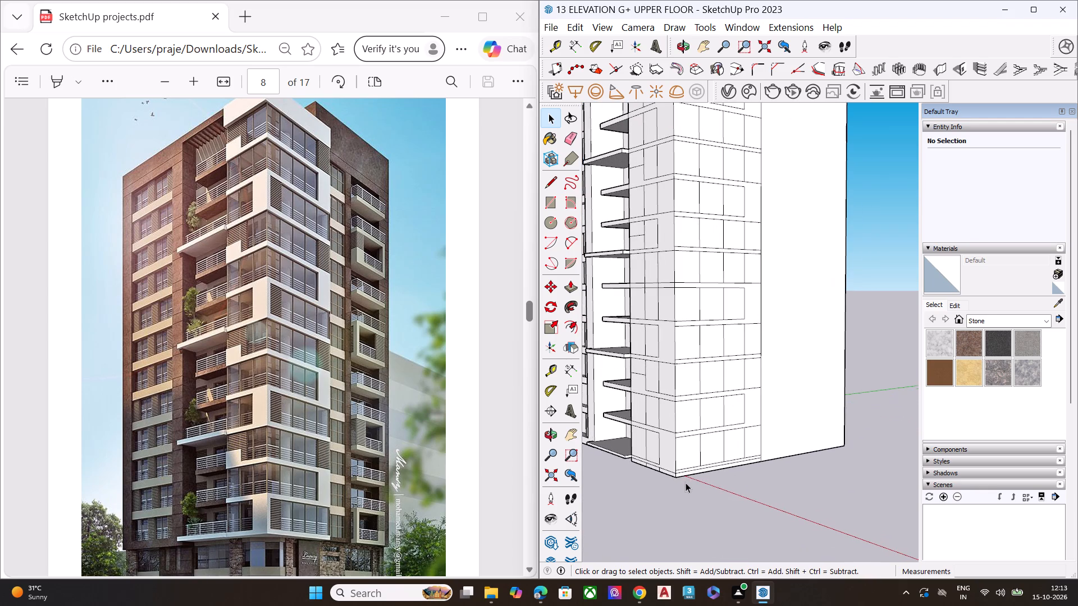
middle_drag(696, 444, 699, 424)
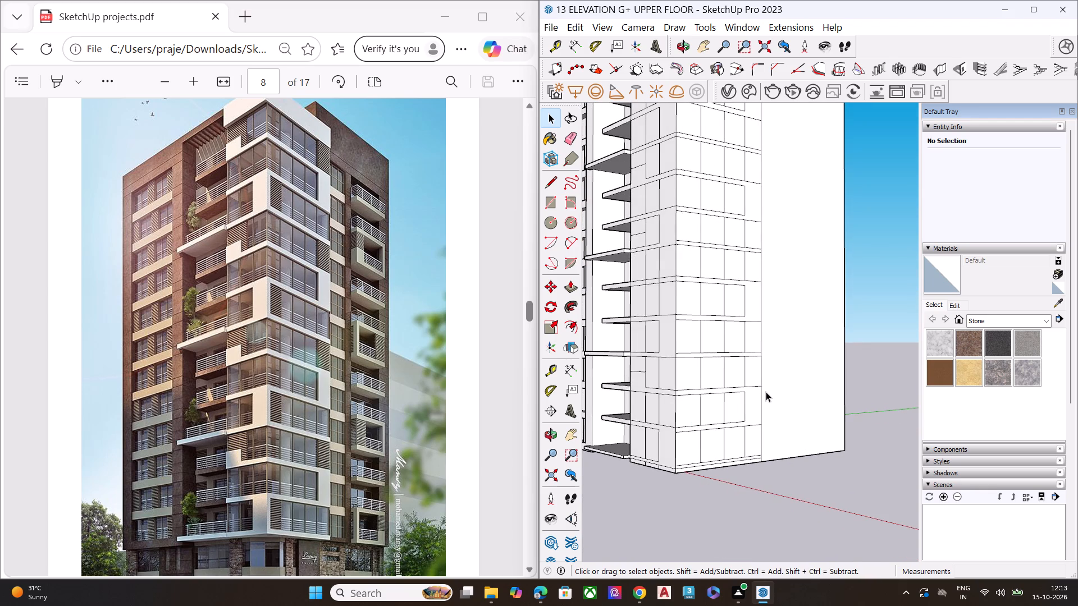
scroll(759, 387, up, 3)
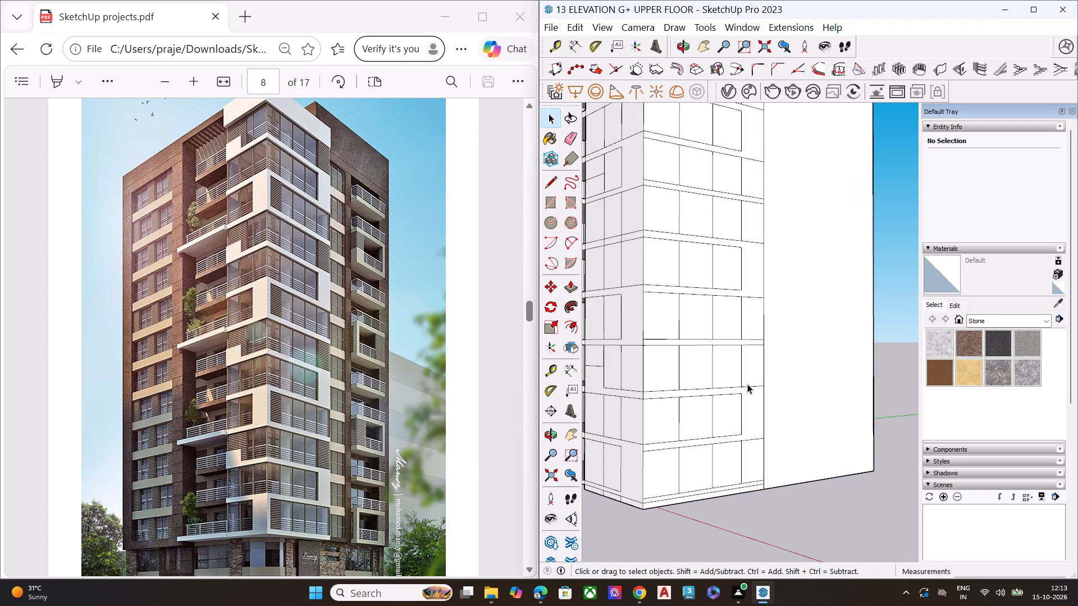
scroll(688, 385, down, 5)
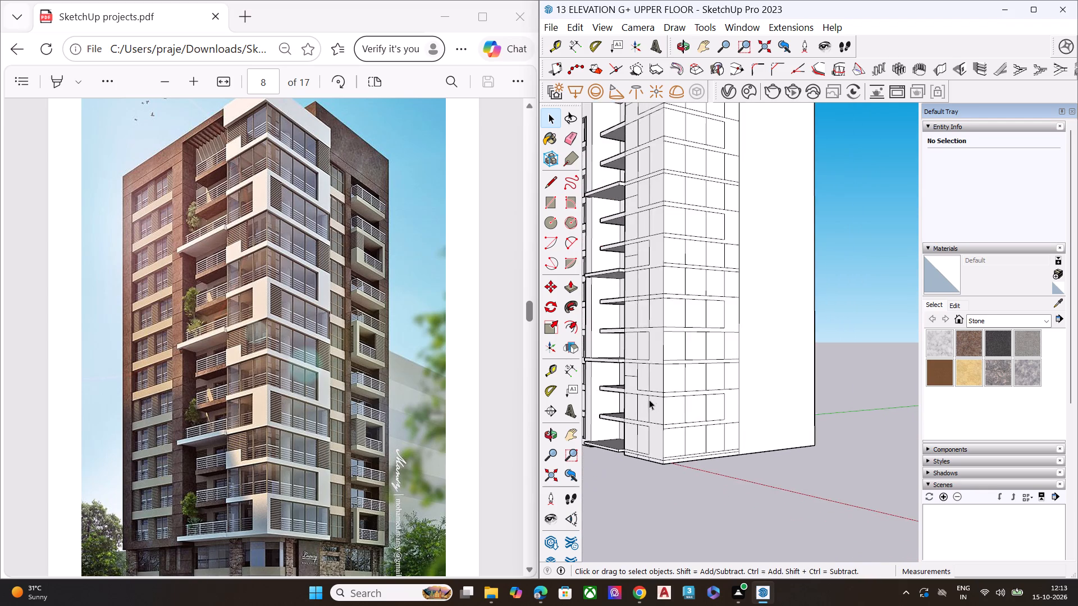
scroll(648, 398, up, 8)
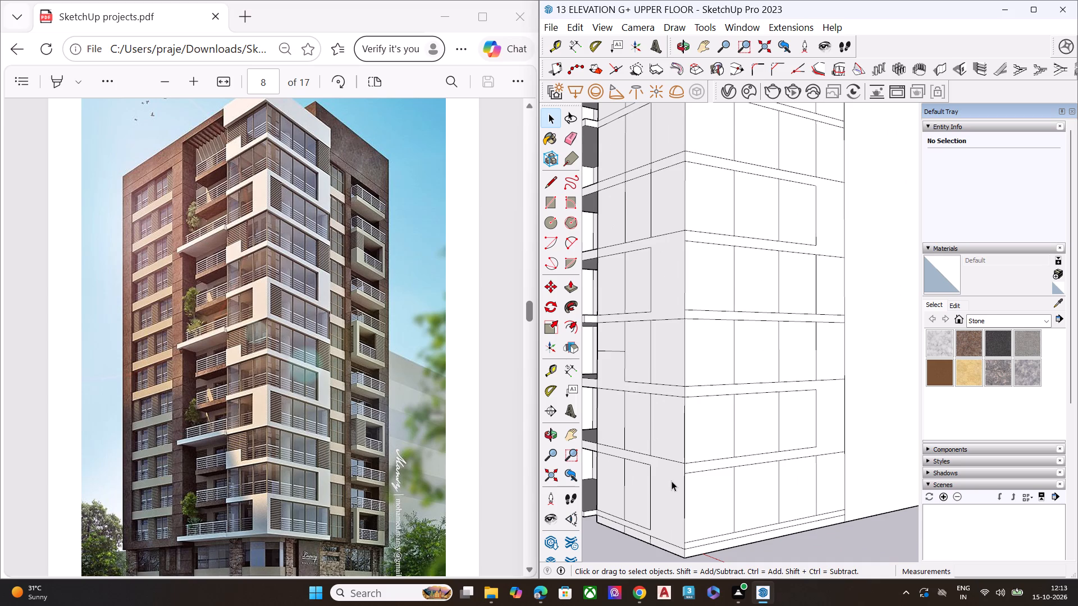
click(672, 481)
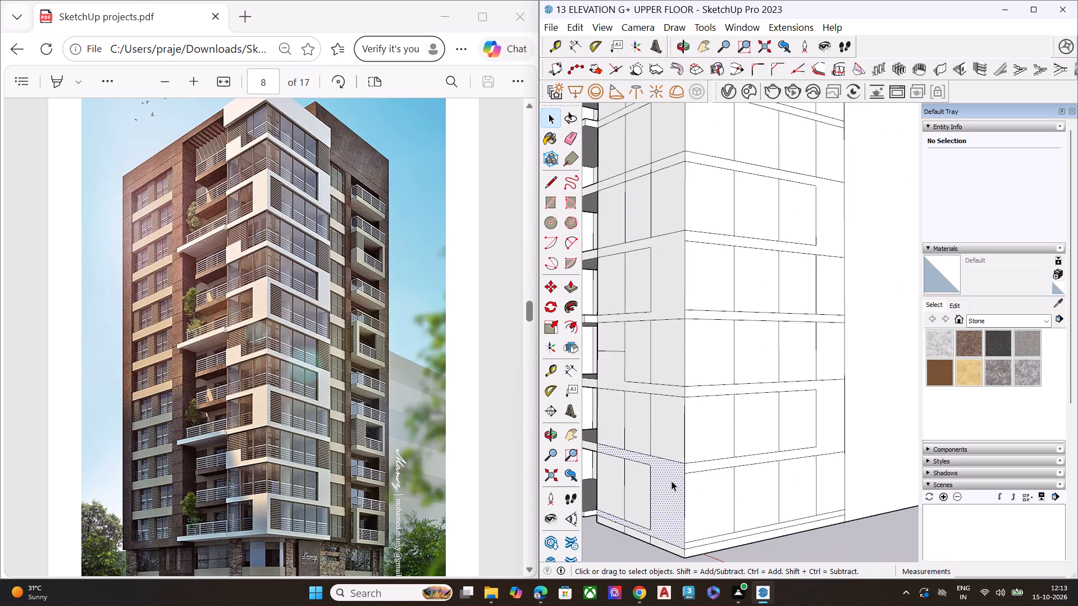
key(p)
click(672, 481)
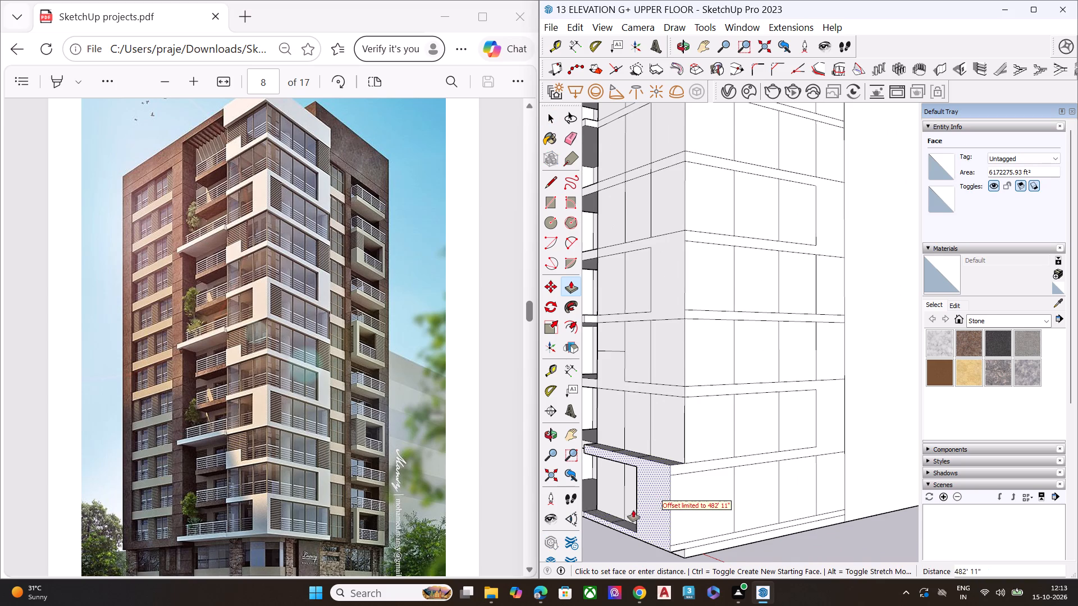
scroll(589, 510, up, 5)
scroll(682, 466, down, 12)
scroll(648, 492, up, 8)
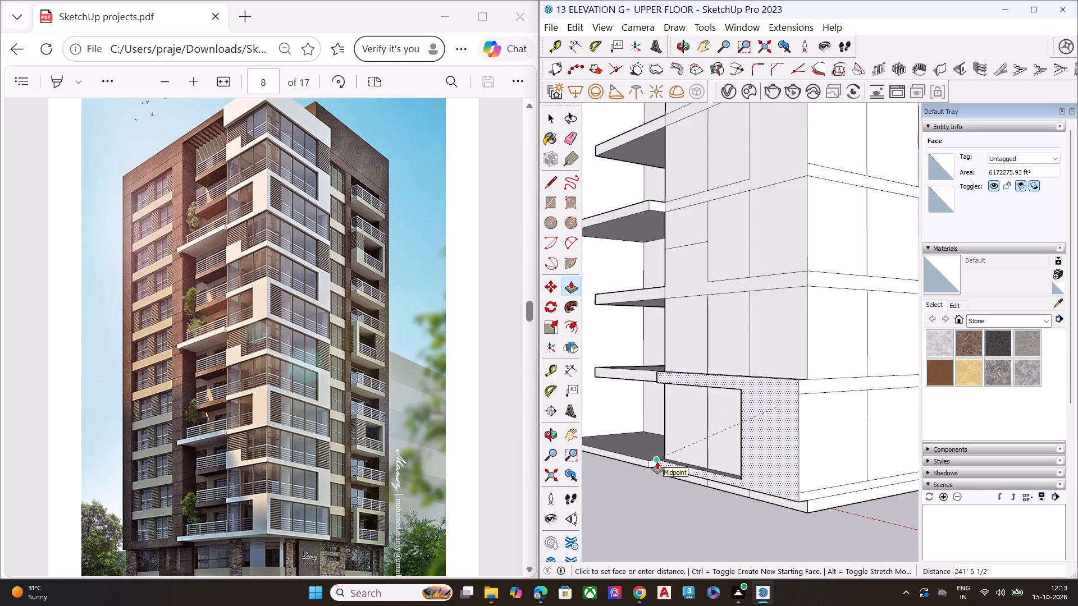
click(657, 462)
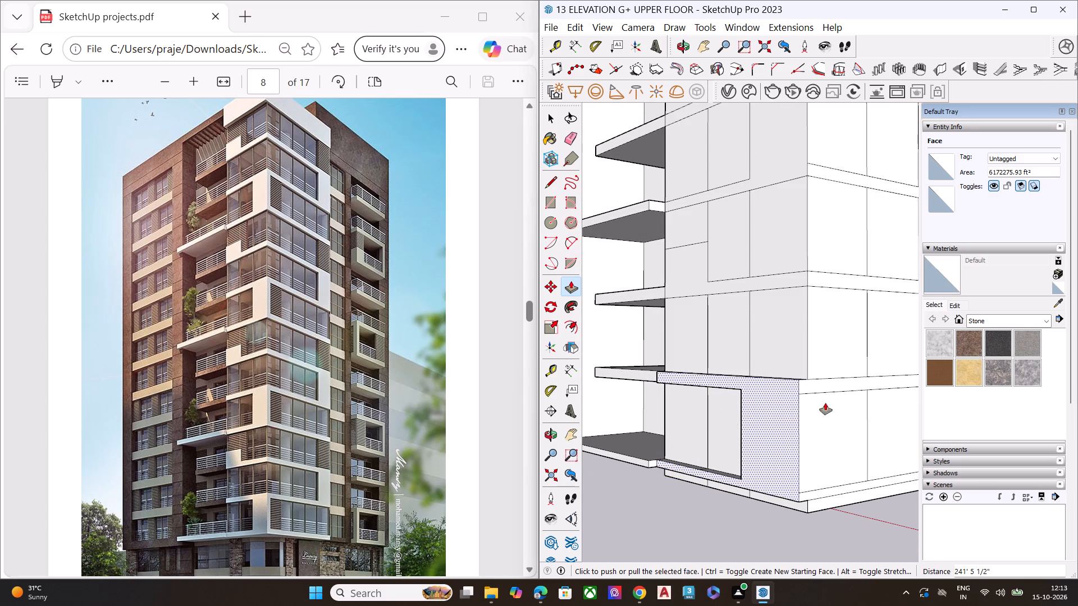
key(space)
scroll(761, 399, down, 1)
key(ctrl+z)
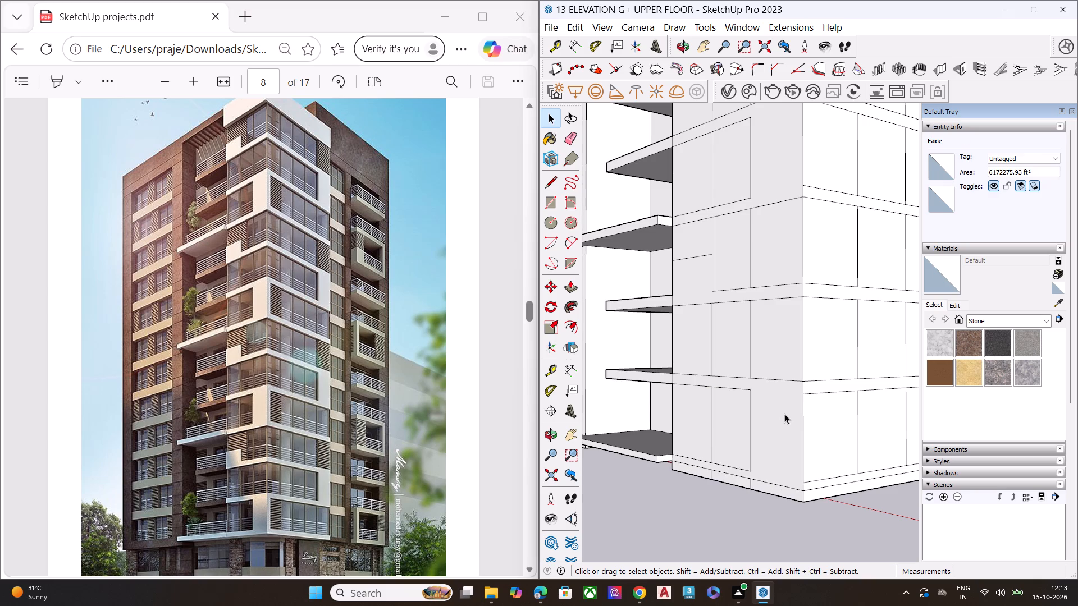
Extrude the lowest panel row's balcony-side frame about 301' 3" outward from the corner block.
click(784, 414)
key(p)
click(784, 412)
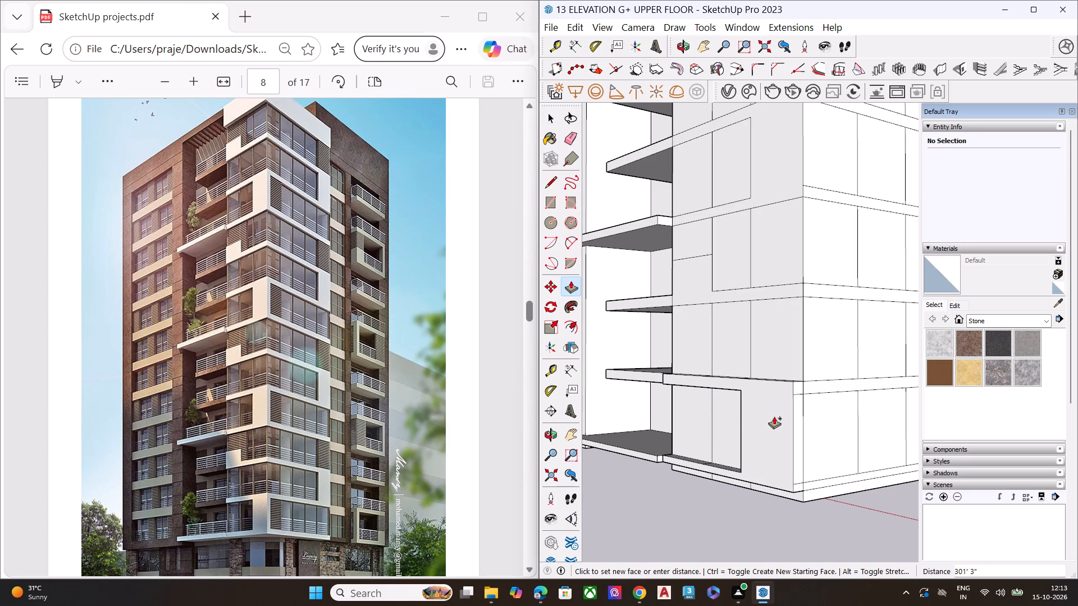
click(774, 417)
scroll(636, 323, down, 6)
scroll(761, 362, up, 9)
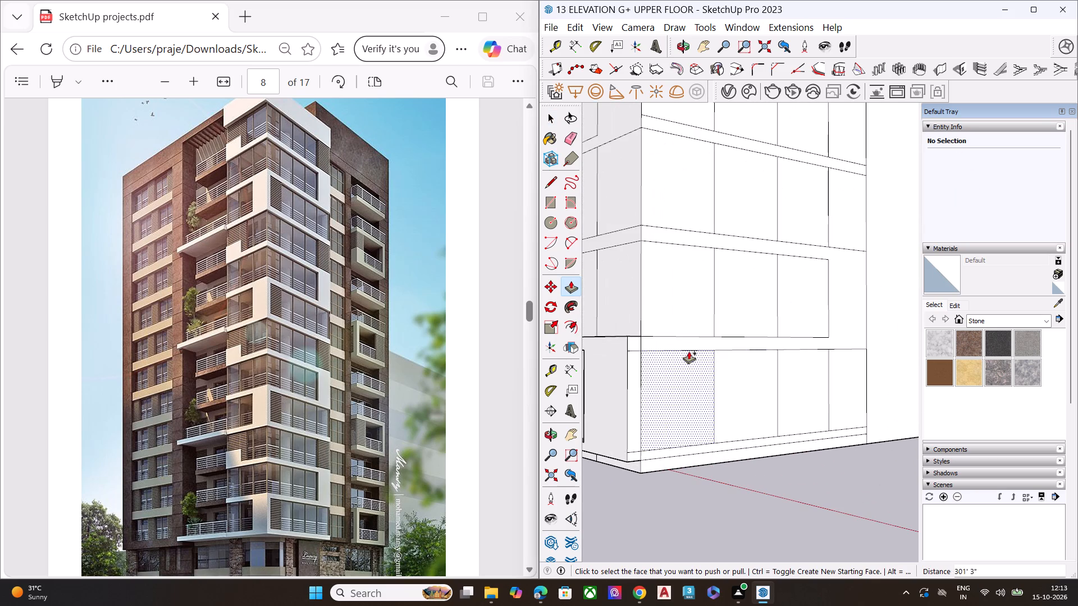
key(space)
Erase the leftover edges at the lowest row's corner so the extruded frame's end merges with the front-side bands.
scroll(643, 348, up, 5)
scroll(663, 343, down, 5)
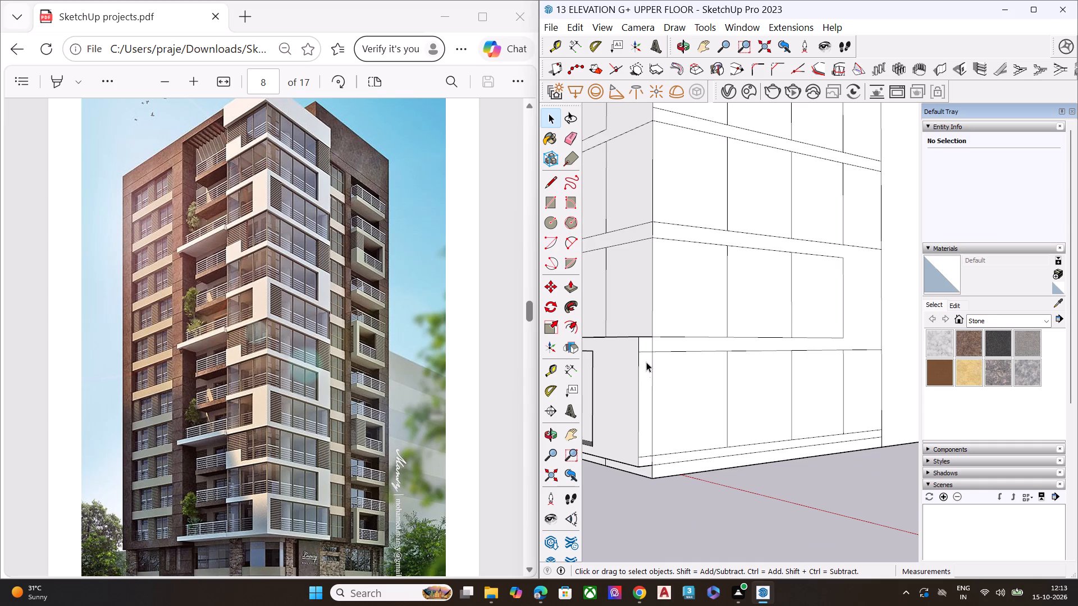
scroll(646, 362, up, 5)
key(e)
click(659, 332)
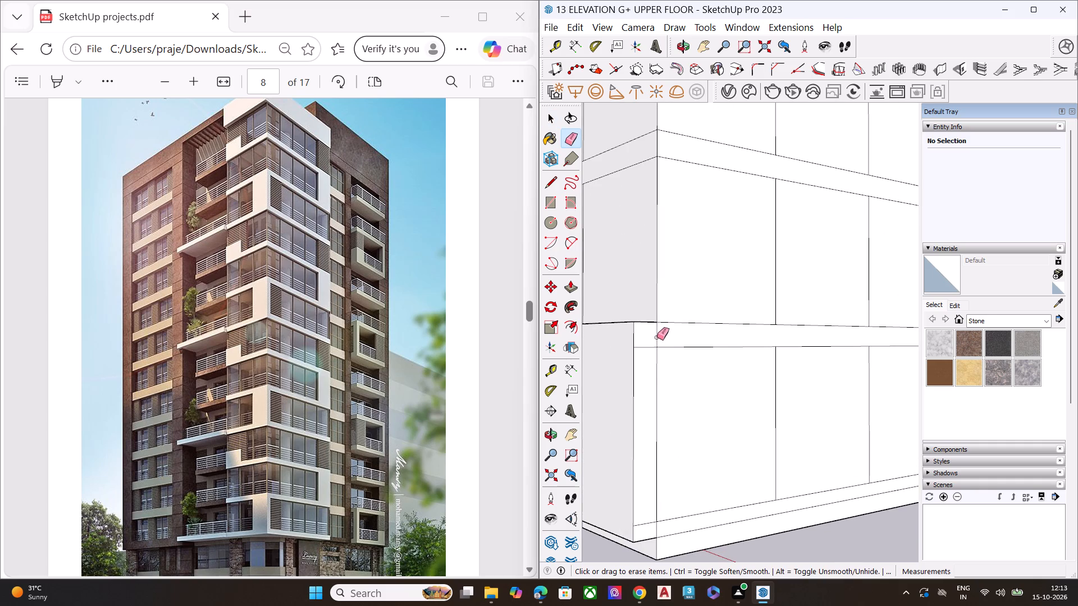
click(657, 337)
click(647, 347)
scroll(661, 336, down, 4)
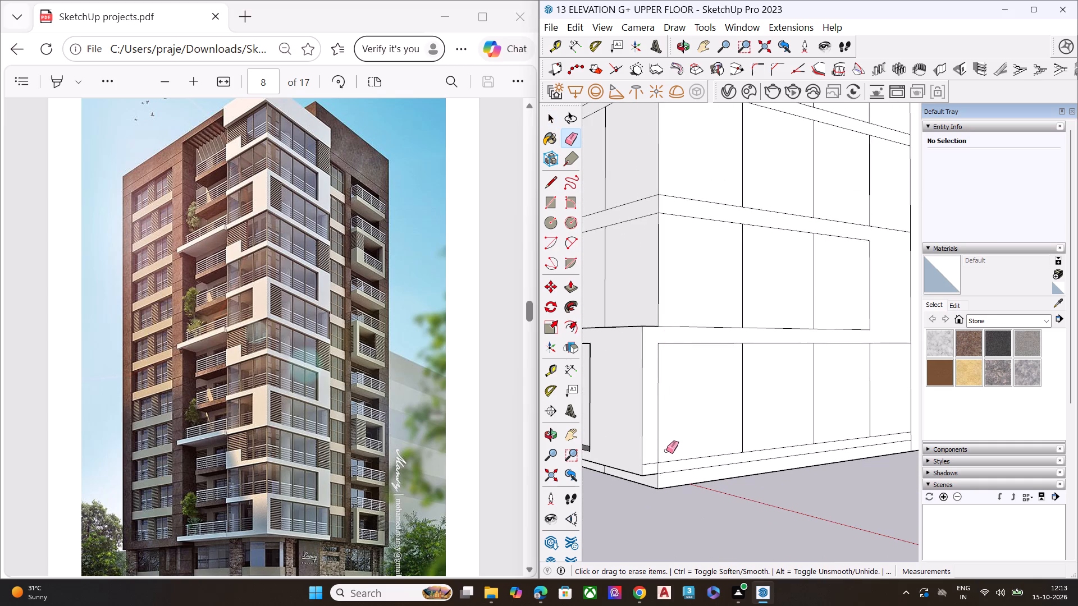
scroll(657, 470, up, 4)
click(648, 463)
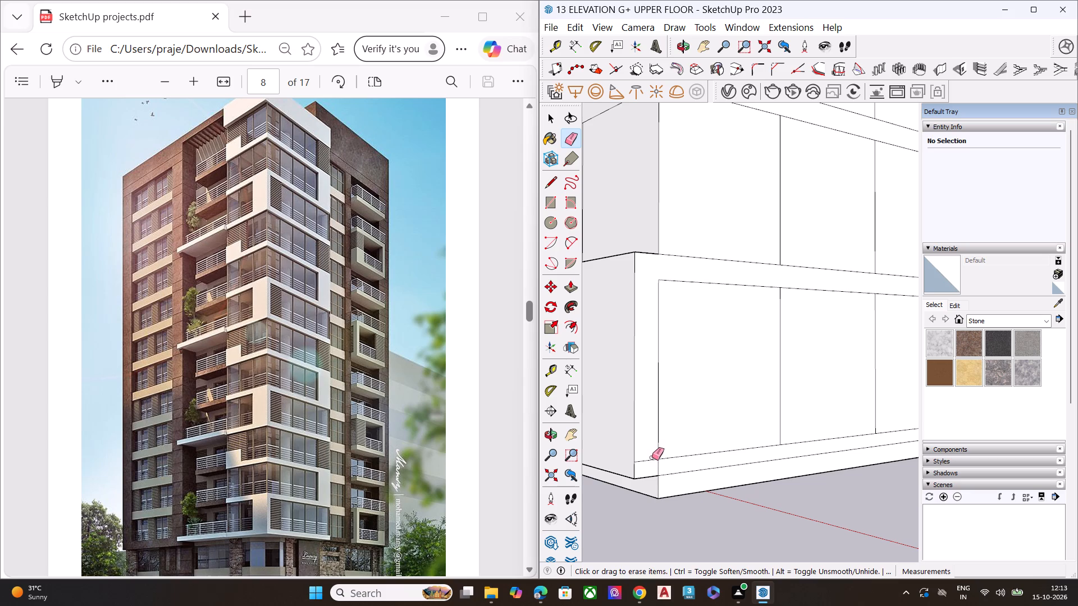
click(652, 460)
click(659, 467)
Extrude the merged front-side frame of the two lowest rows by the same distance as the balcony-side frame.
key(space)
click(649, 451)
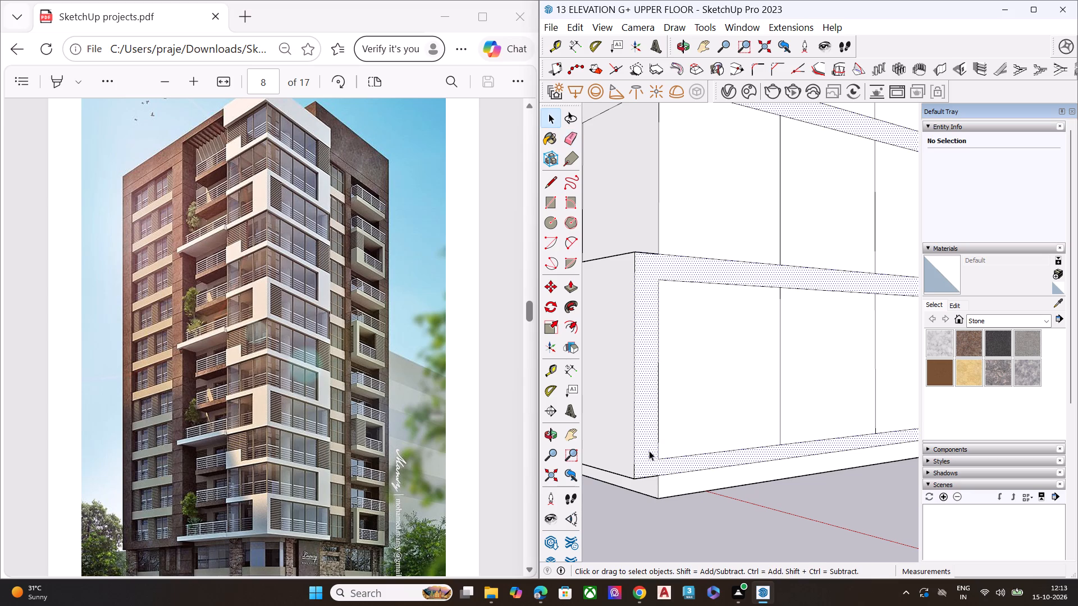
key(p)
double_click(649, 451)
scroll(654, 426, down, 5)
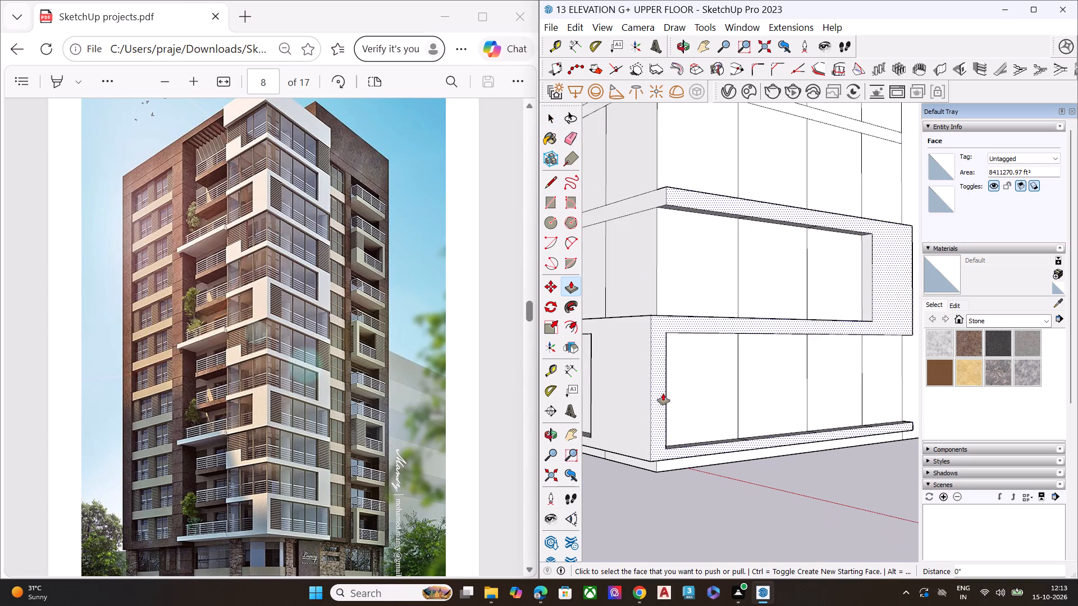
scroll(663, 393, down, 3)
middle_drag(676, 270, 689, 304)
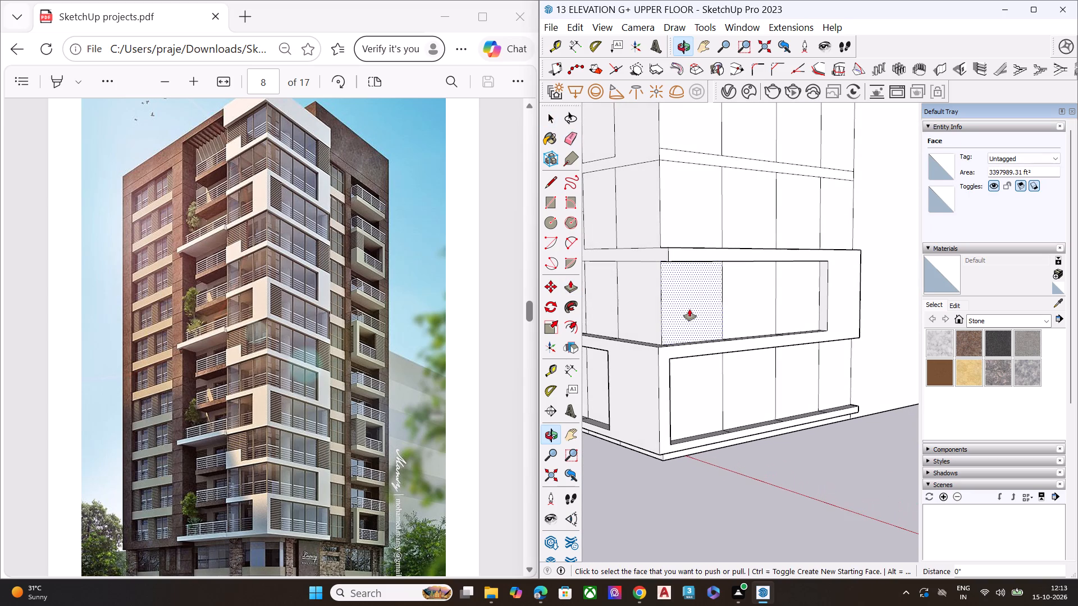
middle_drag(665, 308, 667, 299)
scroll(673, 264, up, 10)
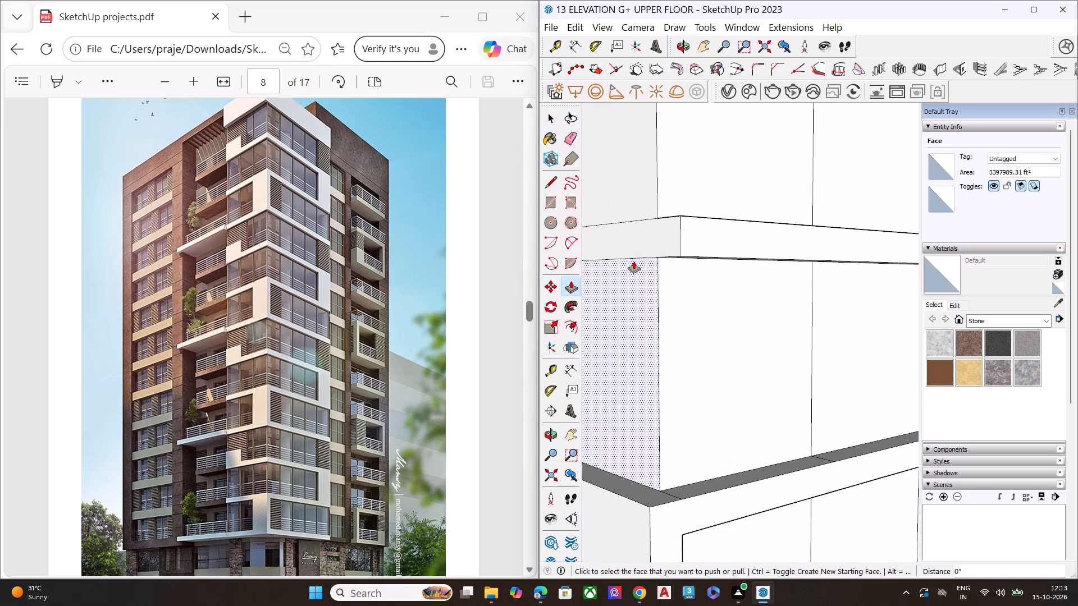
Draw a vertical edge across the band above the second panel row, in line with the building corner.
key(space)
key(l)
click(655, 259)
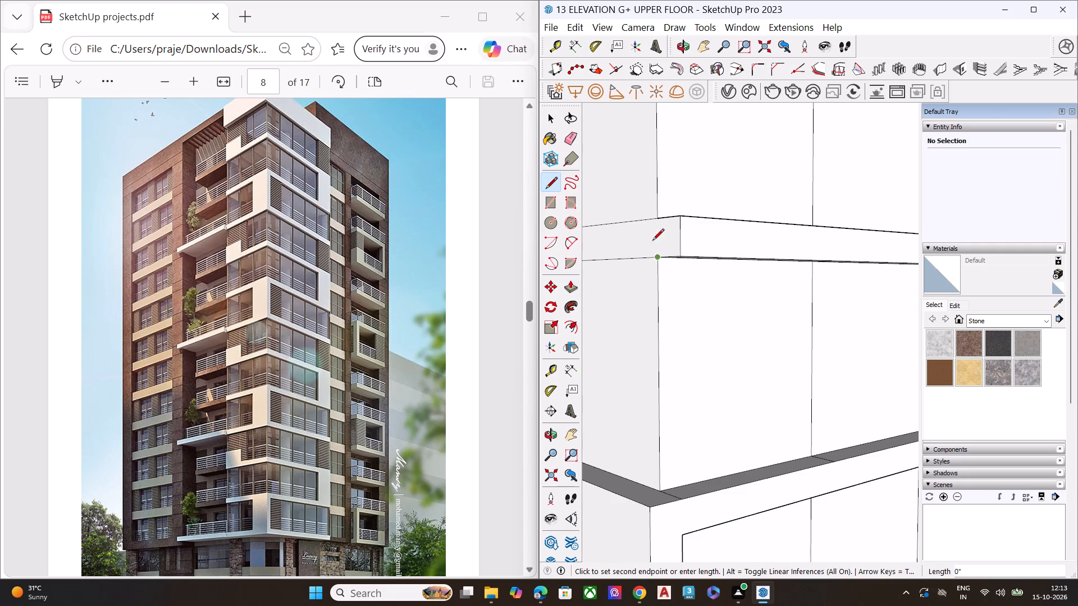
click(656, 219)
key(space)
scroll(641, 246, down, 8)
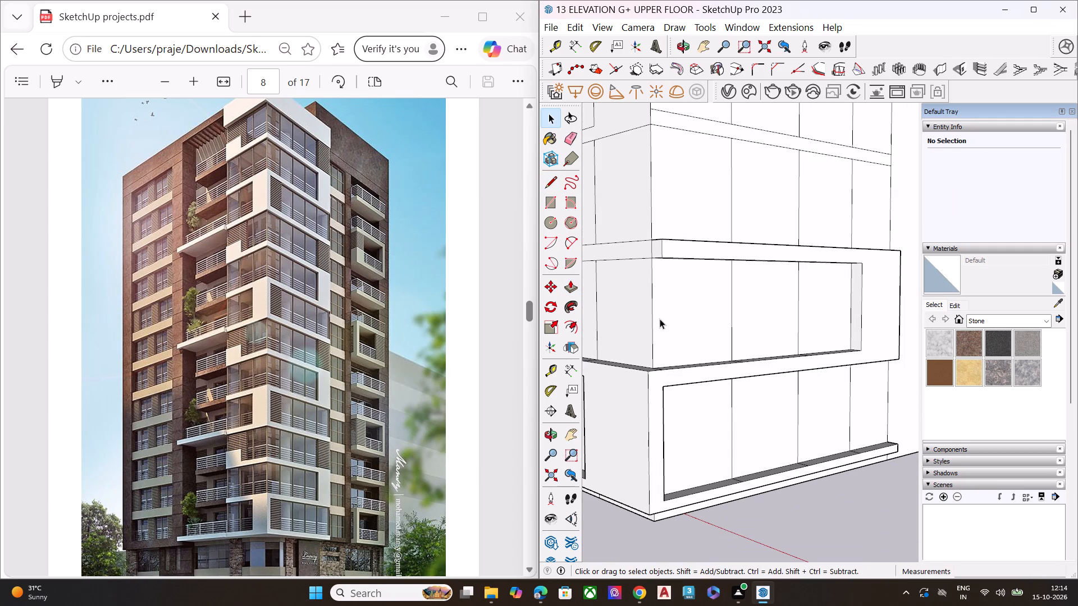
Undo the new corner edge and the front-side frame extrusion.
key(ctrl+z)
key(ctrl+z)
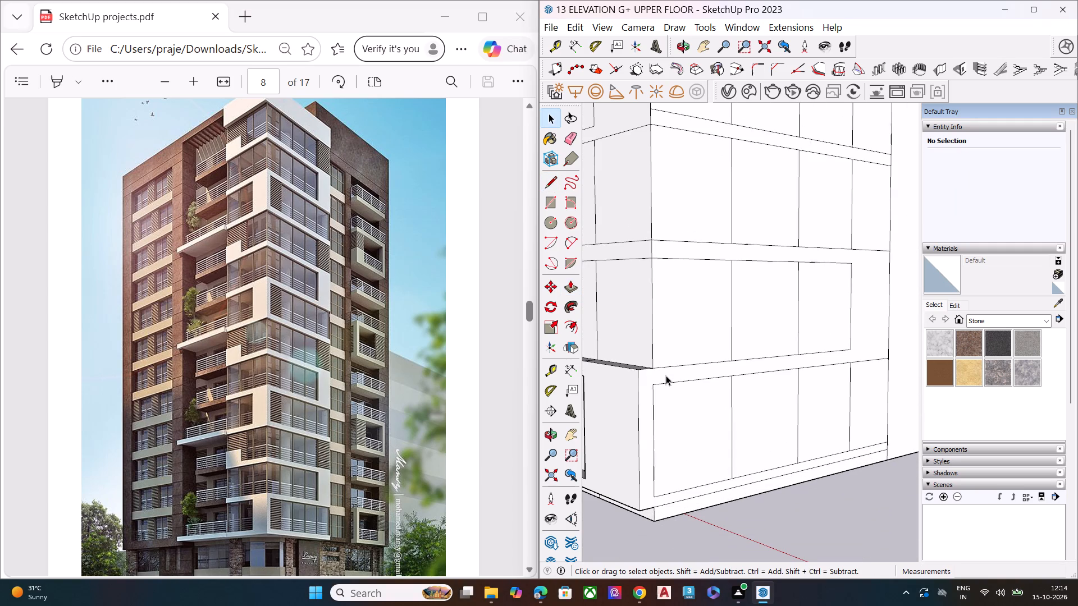
Extrude the balcony-side band above the second row, including its stepped end, 301' 3", level with the lowest row's frame.
scroll(686, 283, down, 2)
scroll(690, 284, up, 1)
scroll(690, 284, down, 4)
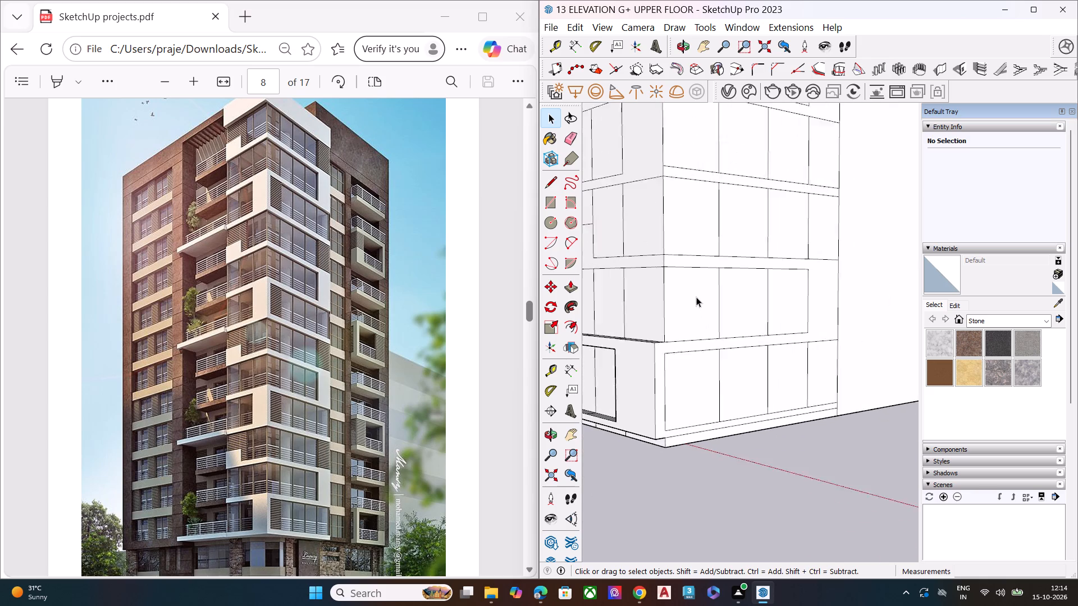
scroll(686, 283, down, 5)
scroll(605, 276, up, 8)
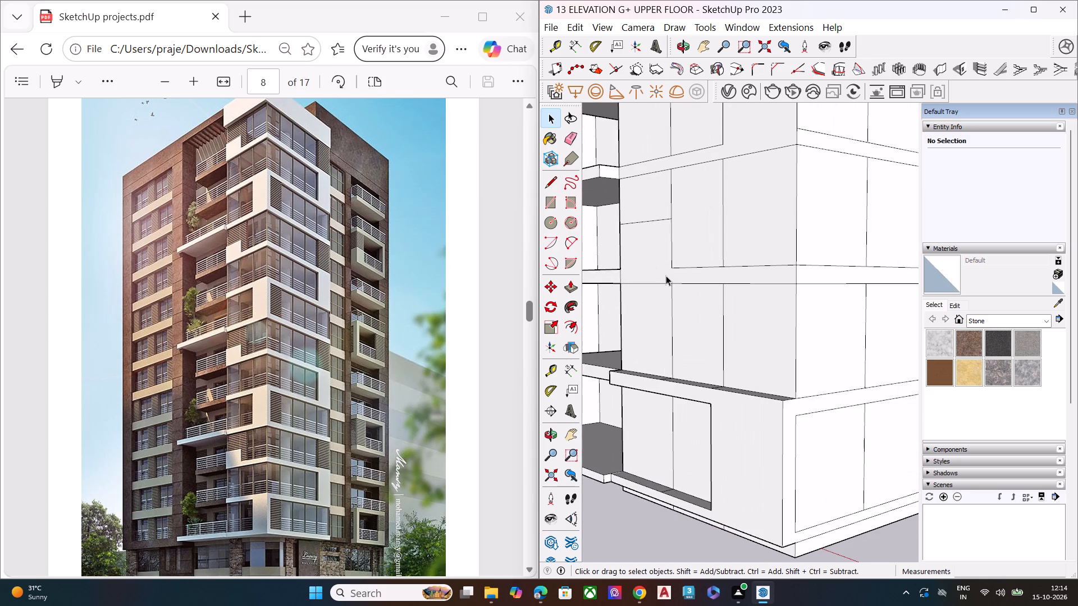
click(666, 276)
key(p)
click(669, 271)
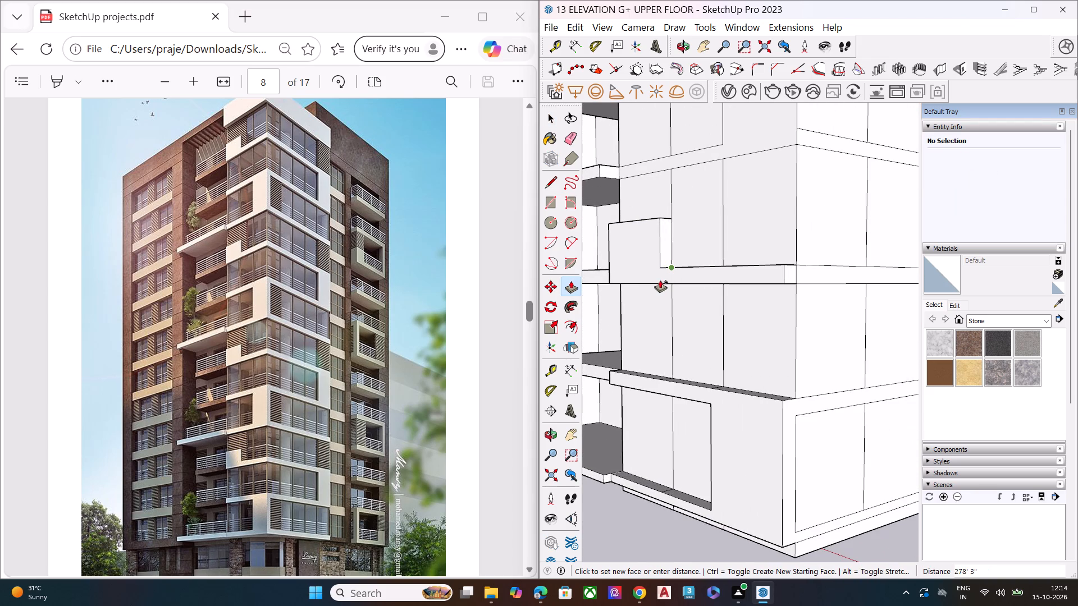
key(Escape)
click(705, 273)
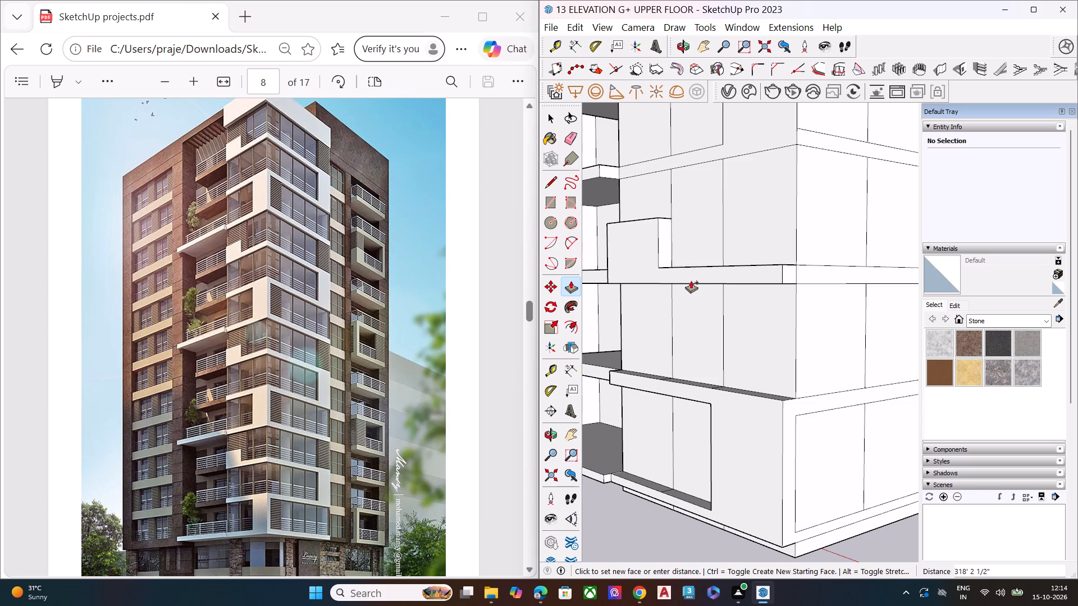
click(709, 385)
scroll(646, 341, down, 3)
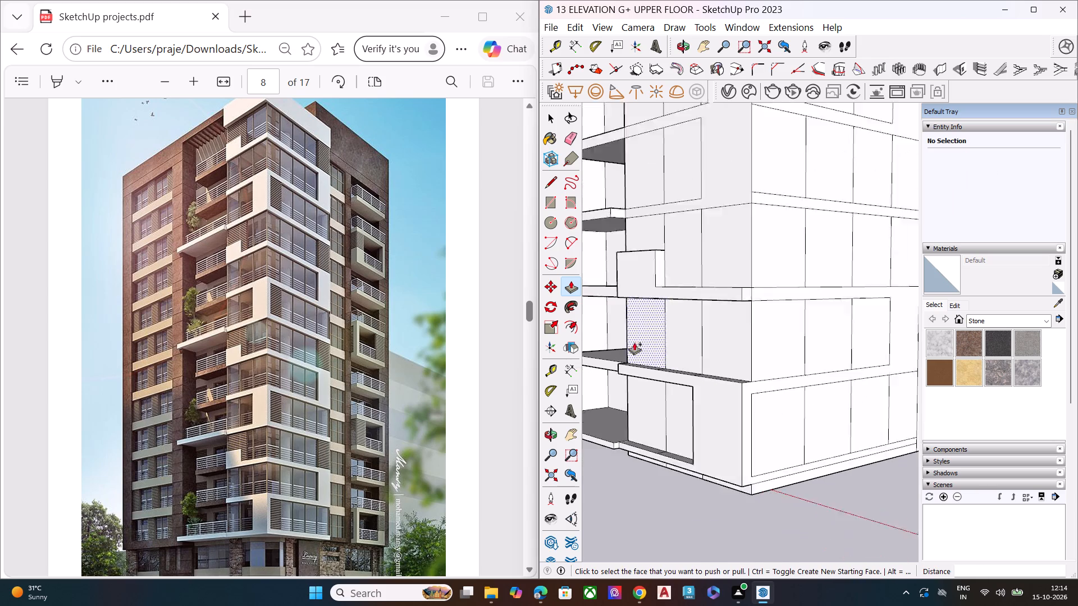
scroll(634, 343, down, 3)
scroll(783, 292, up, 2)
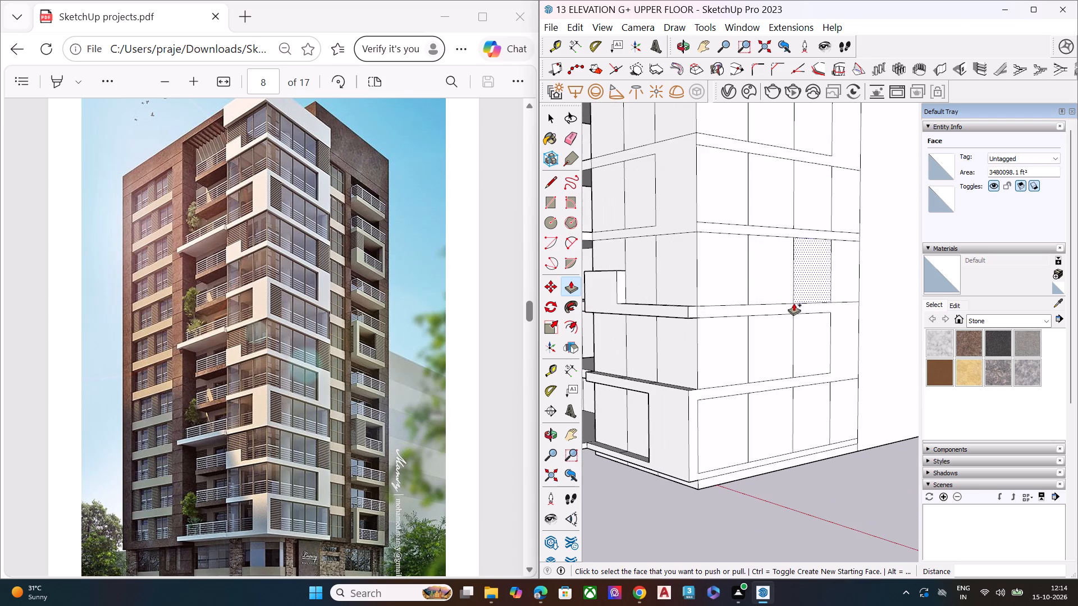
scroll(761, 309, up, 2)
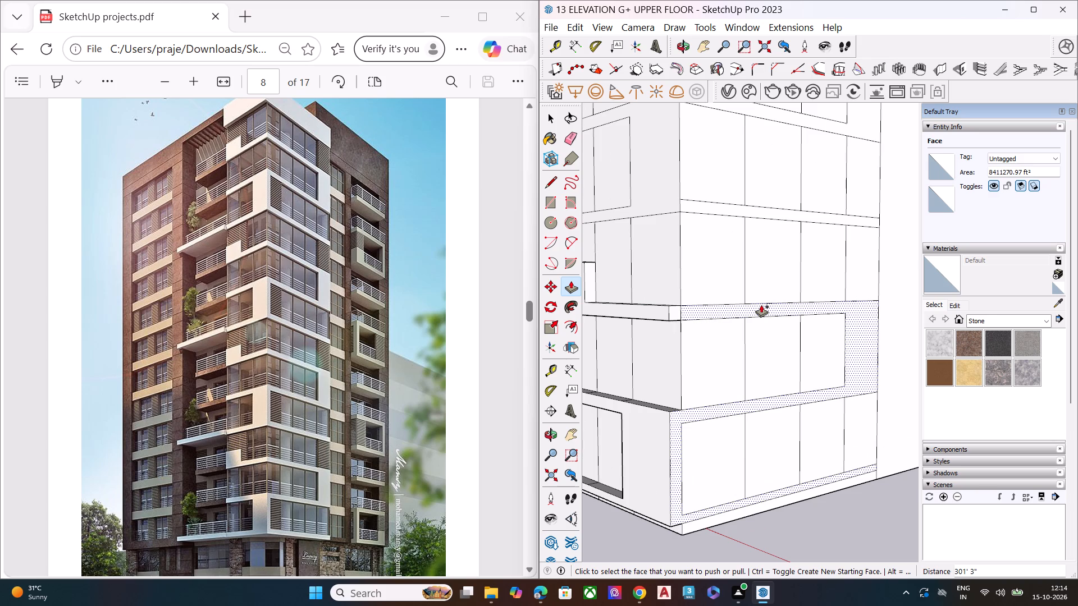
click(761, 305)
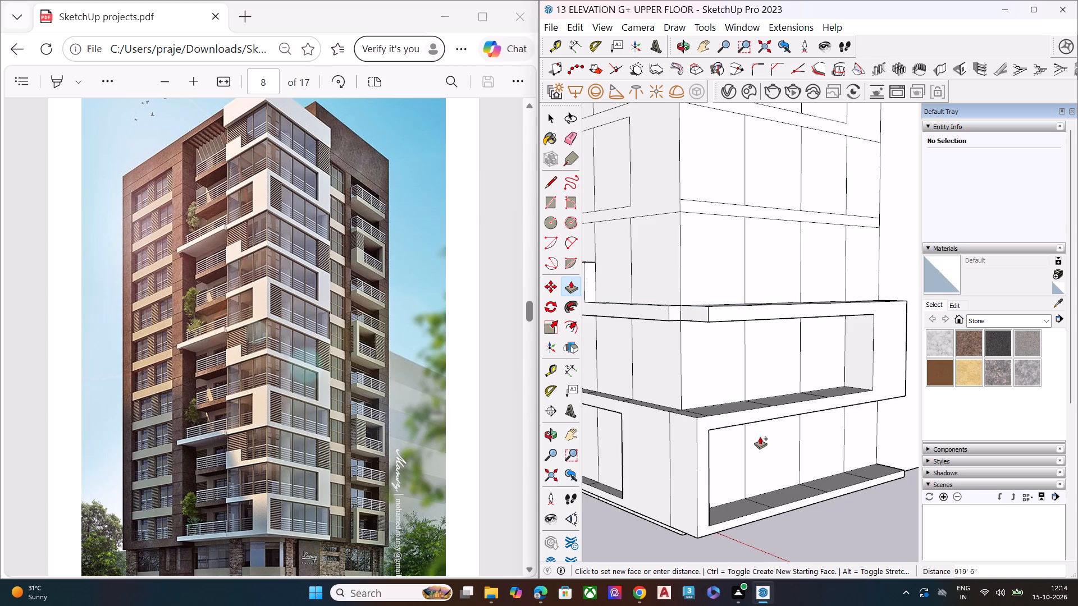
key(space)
Extrude the merged front-side frame of the two lowest rows about 373' 7" outward from the facade.
scroll(792, 433, down, 5)
scroll(752, 365, up, 1)
scroll(741, 365, down, 2)
scroll(730, 364, up, 2)
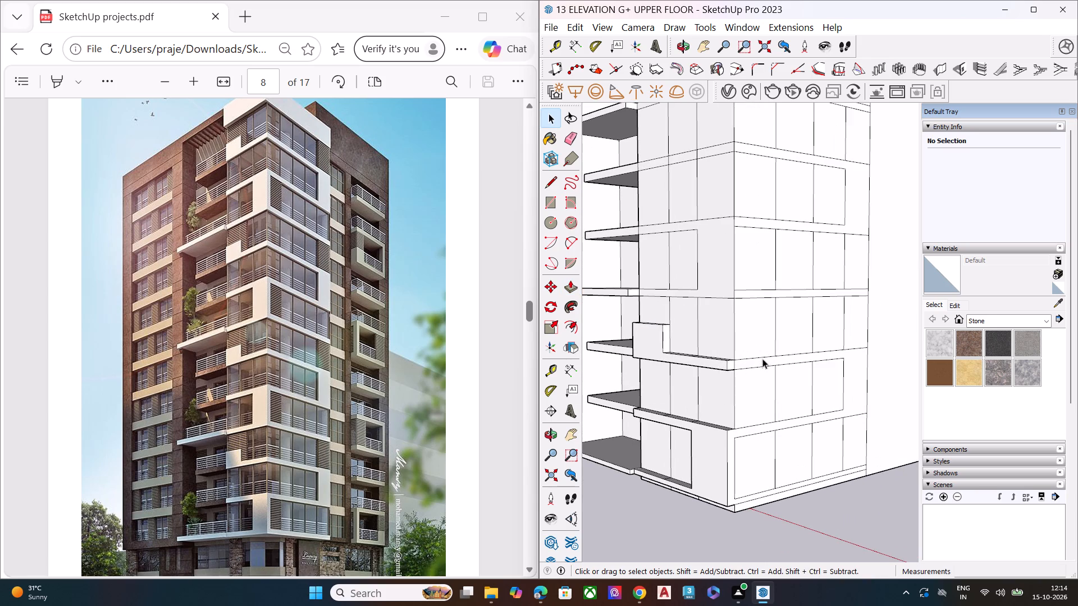
click(762, 359)
click(762, 362)
key(p)
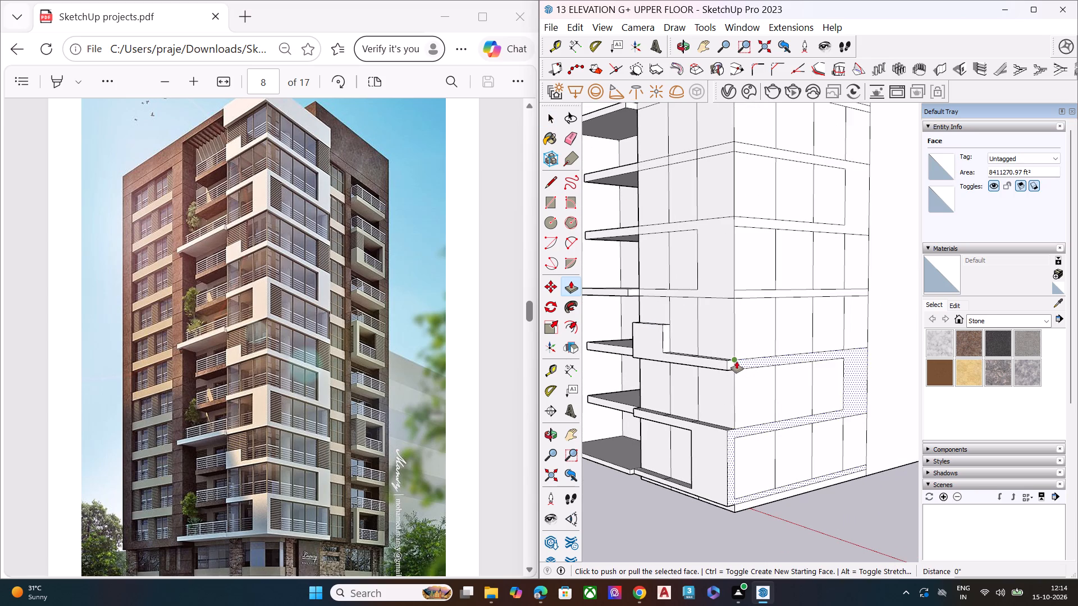
click(744, 360)
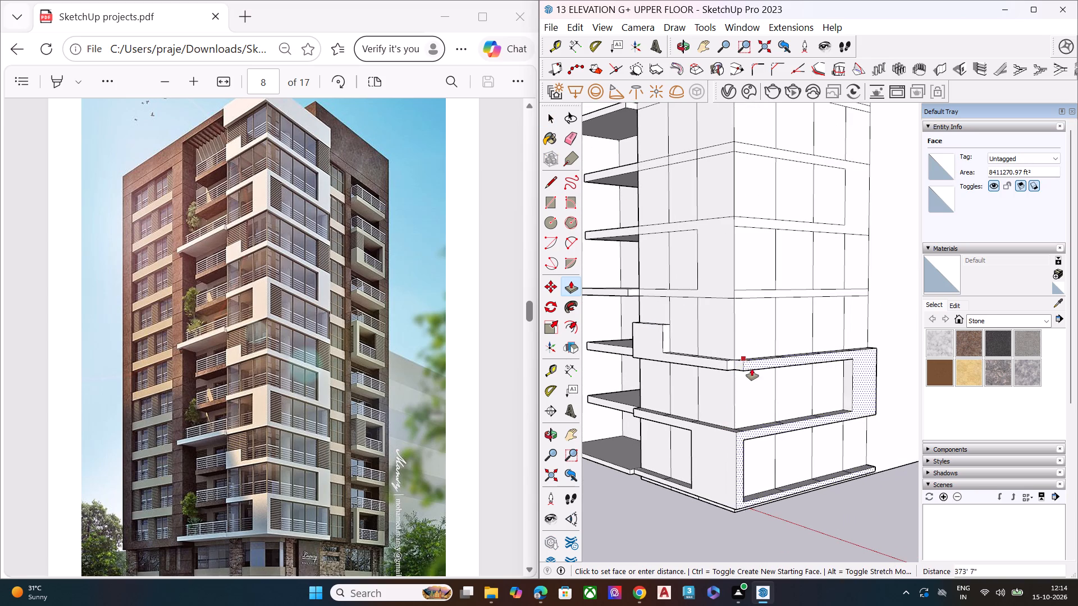
click(755, 367)
key(space)
scroll(750, 354, up, 10)
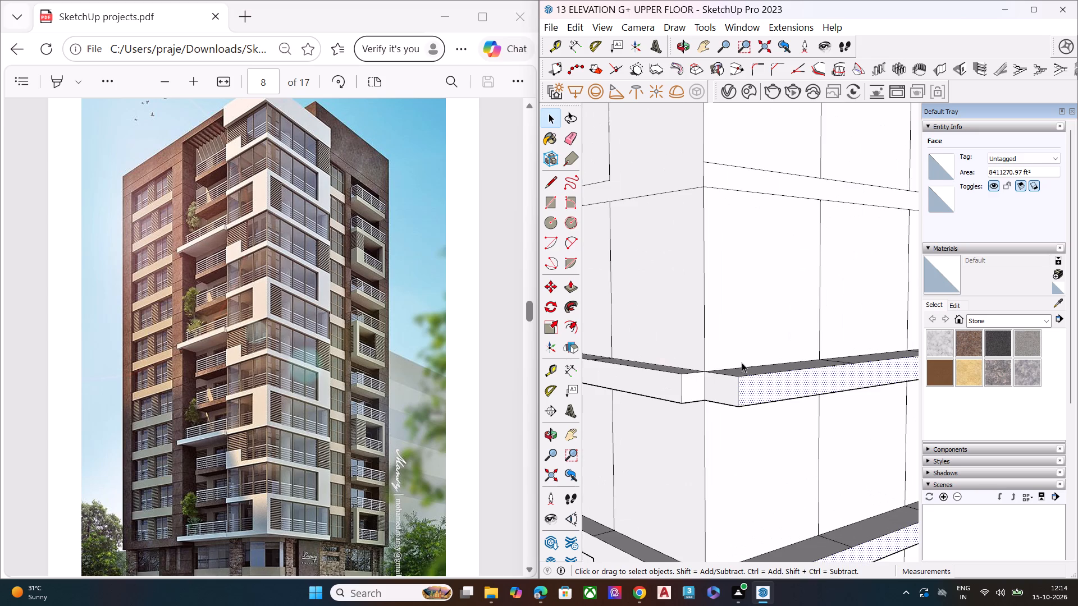
Push the front-side frame of the two lowest rows back toward the facade by about 262' 1".
middle_drag(741, 368, 729, 465)
click(750, 421)
key(p)
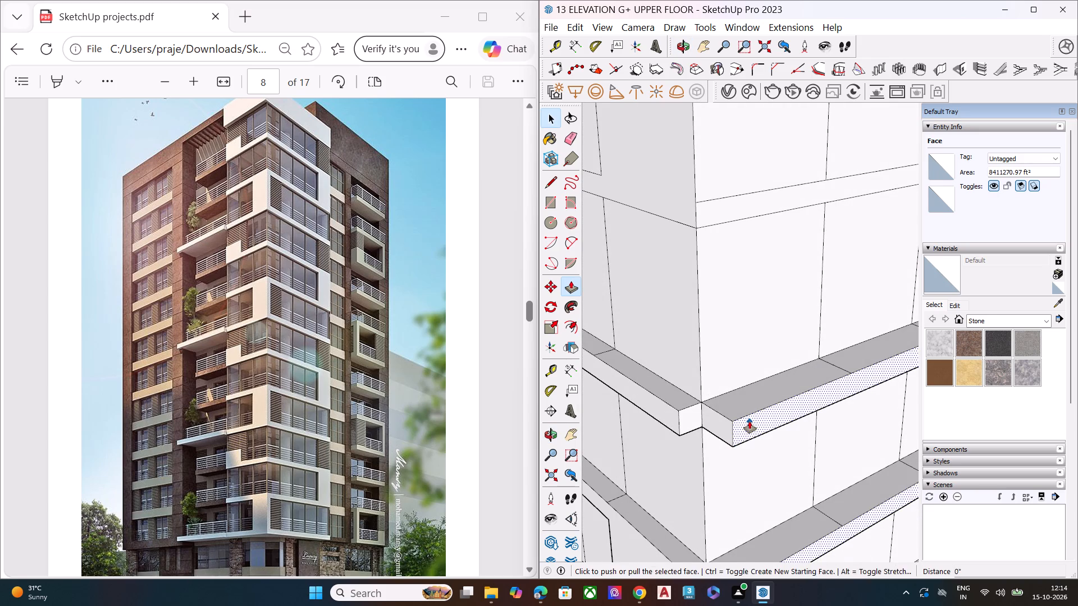
click(750, 421)
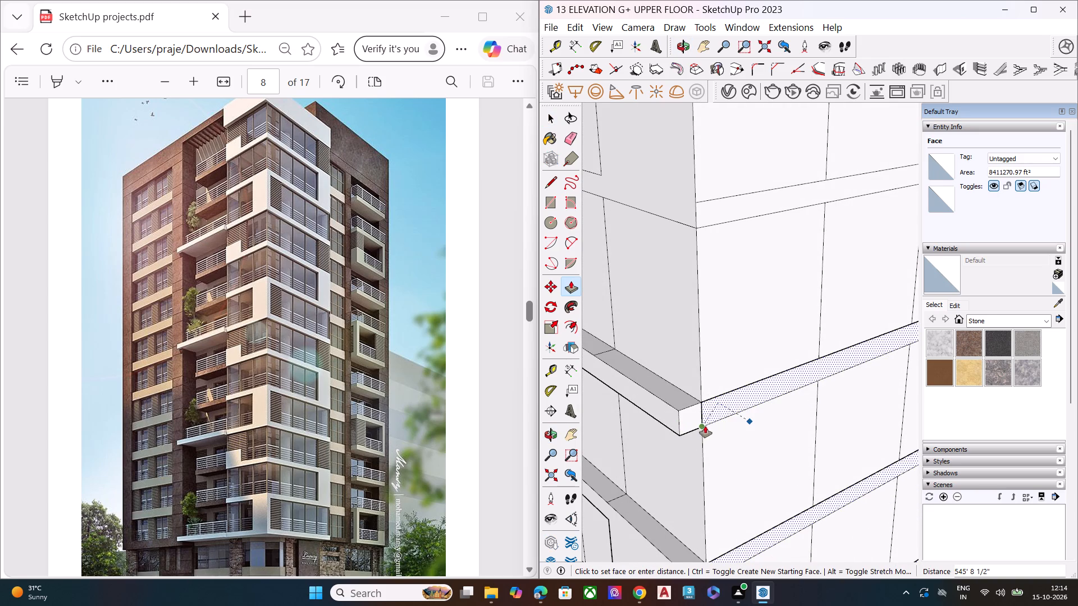
click(726, 425)
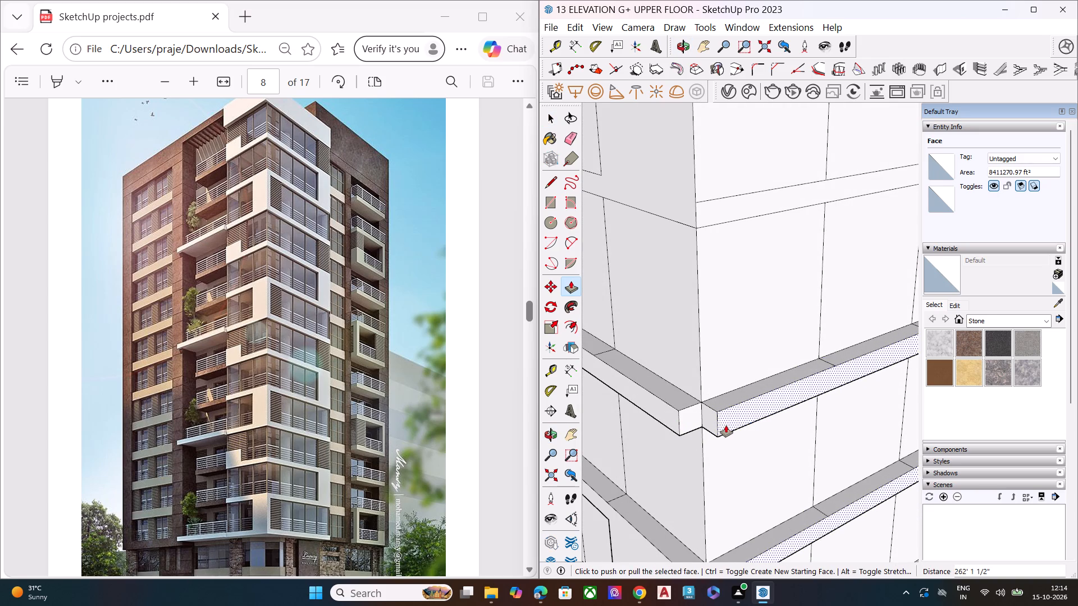
key(space)
Extend the end face of the balcony-side band above the second row to the front-side frame's outer corner.
middle_drag(700, 380, 698, 449)
scroll(698, 449, up, 8)
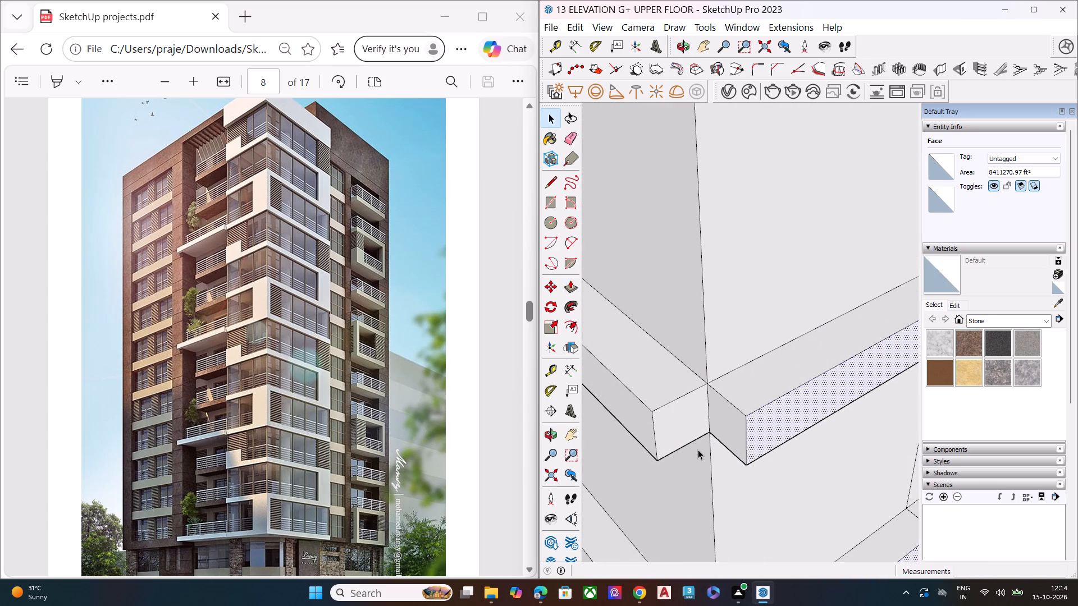
click(674, 428)
key(p)
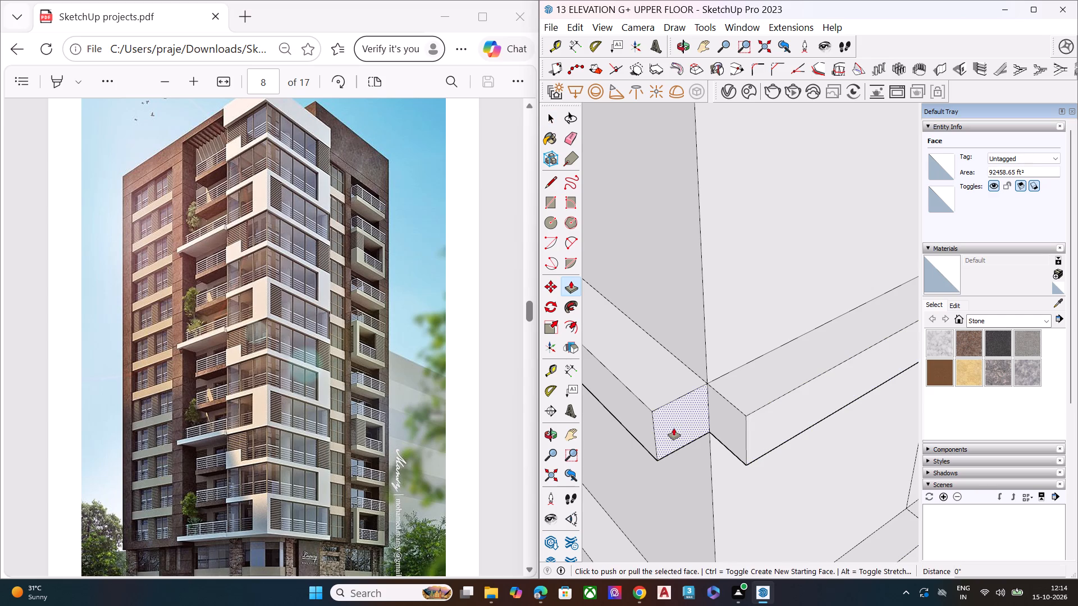
click(674, 428)
click(746, 412)
key(space)
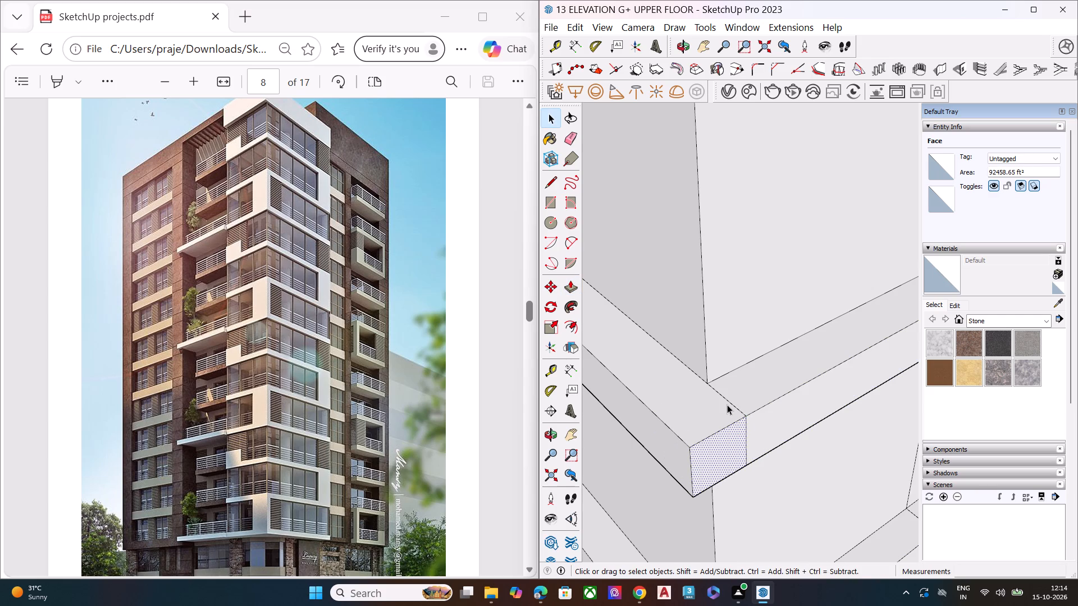
Erase the leftover seam edges on the top, front and underside of the band corner above the second row.
key(r)
key(space)
key(e)
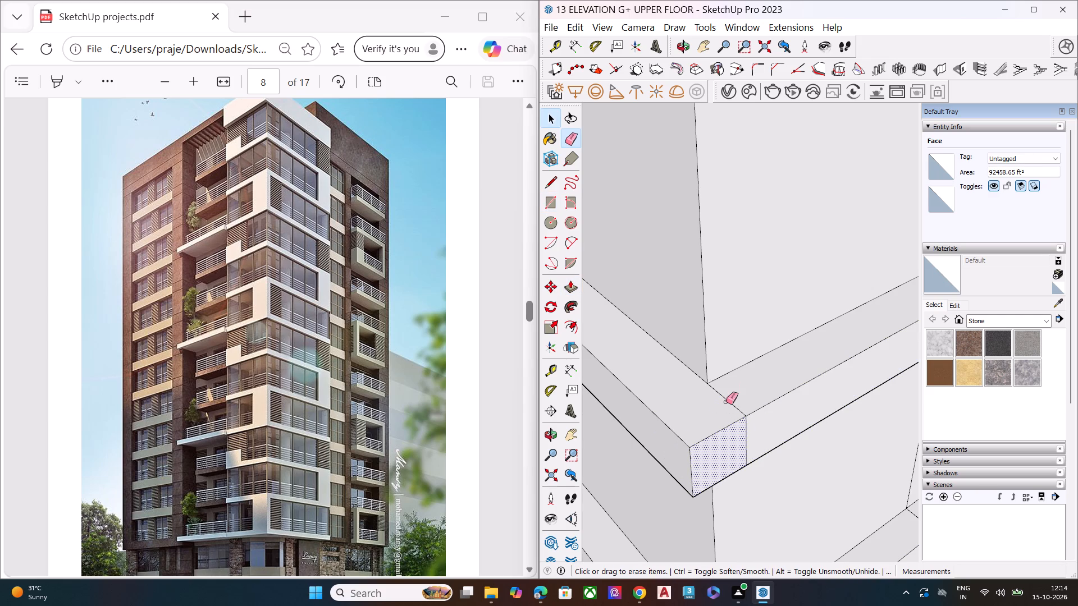
click(728, 401)
scroll(728, 401, down, 2)
click(744, 425)
middle_drag(734, 417, 732, 283)
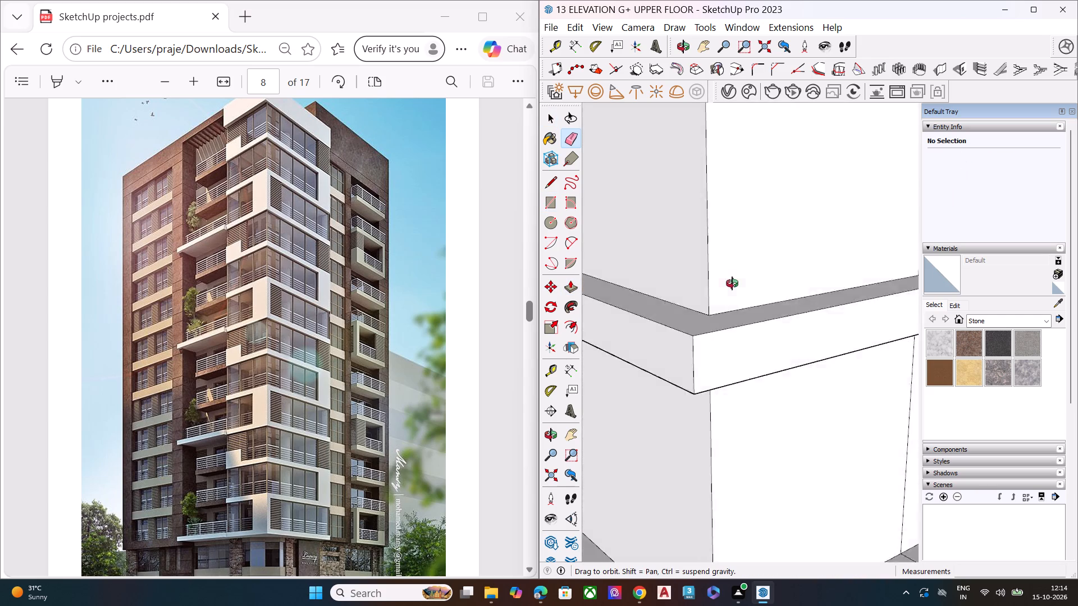
middle_drag(732, 283, 758, 90)
scroll(749, 180, up, 4)
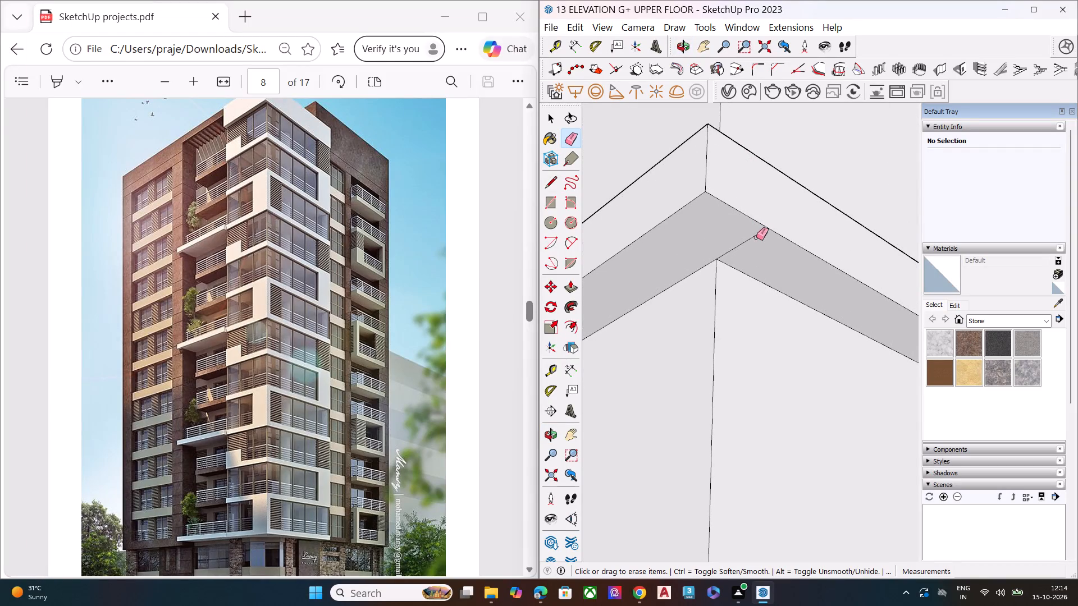
click(756, 237)
Examine the corner block's lower rows and the frames above them against the reference image.
scroll(705, 217, down, 7)
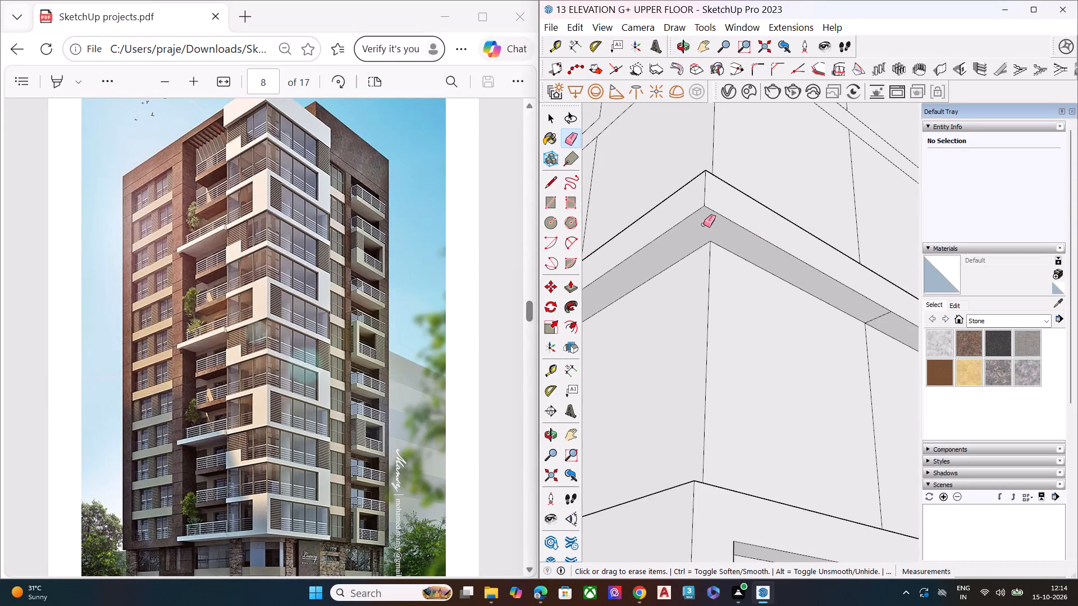
scroll(704, 226, down, 18)
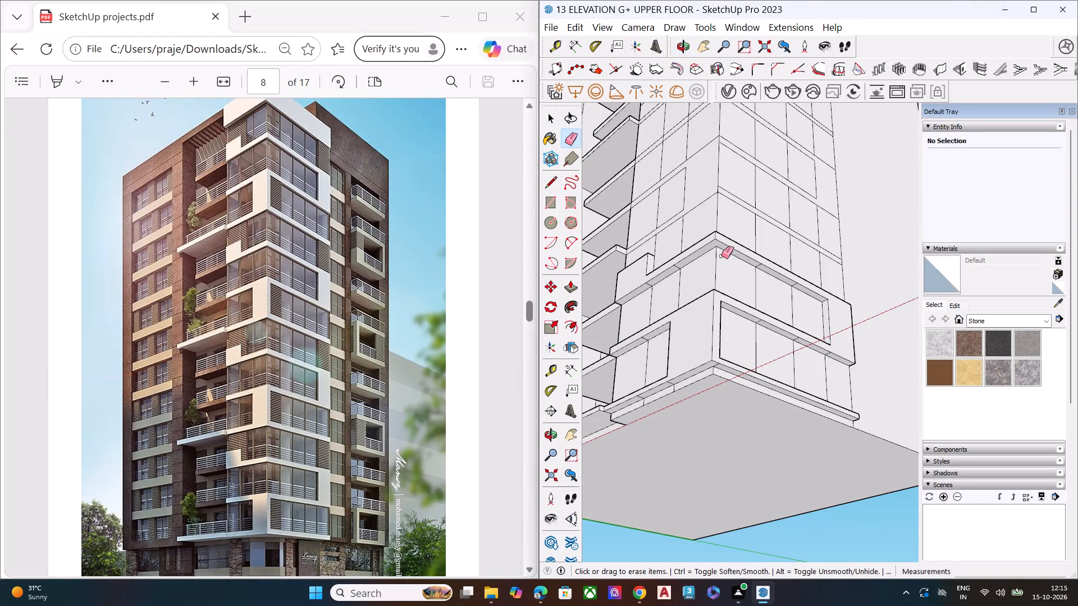
middle_drag(721, 259, 735, 375)
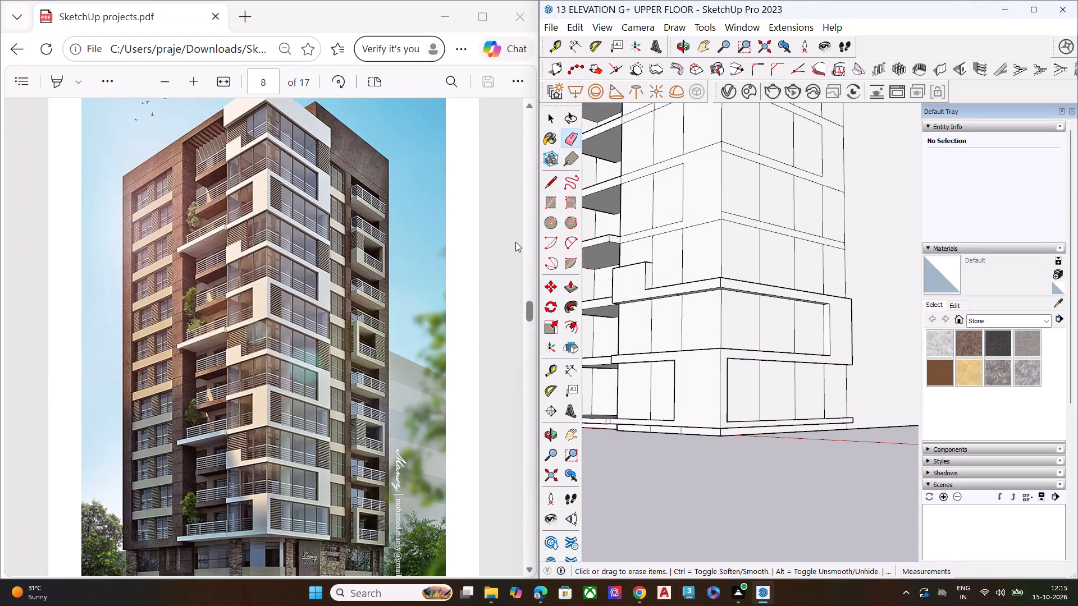
scroll(645, 310, up, 2)
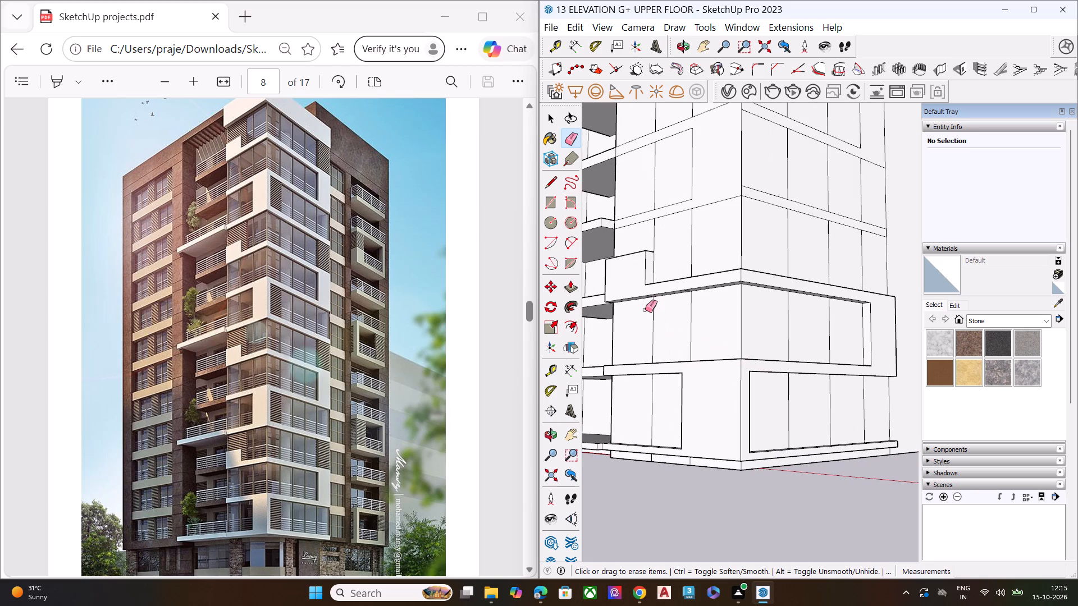
scroll(645, 310, down, 5)
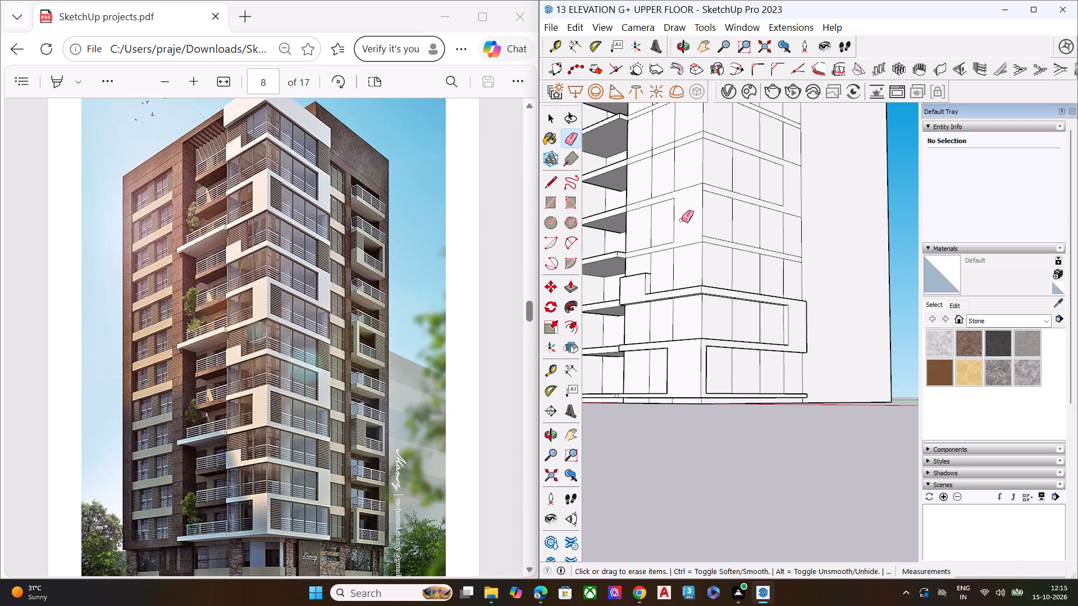
scroll(680, 206, up, 4)
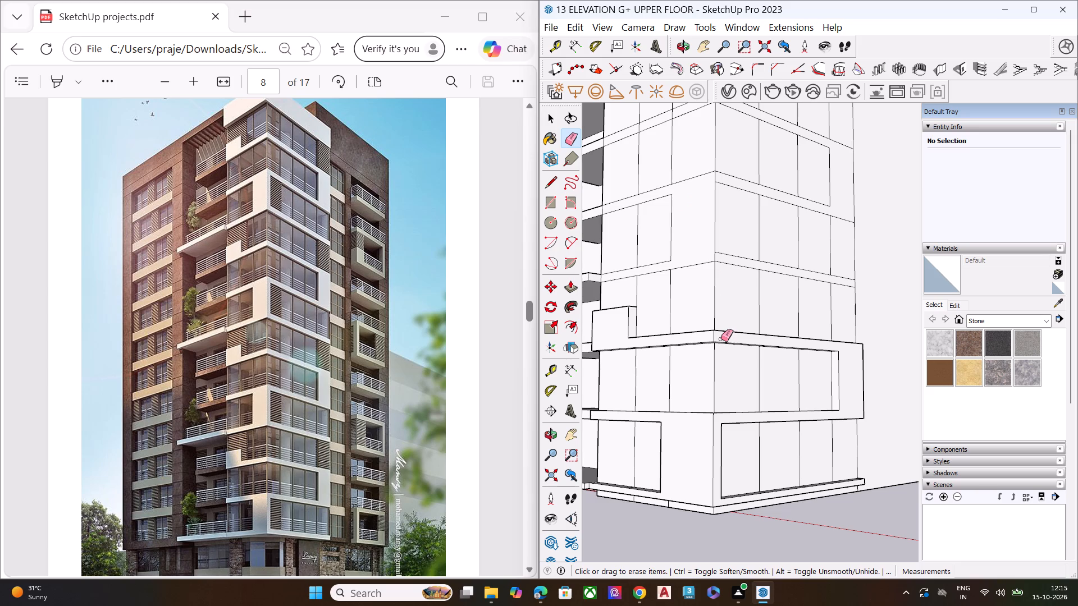
scroll(721, 339, down, 4)
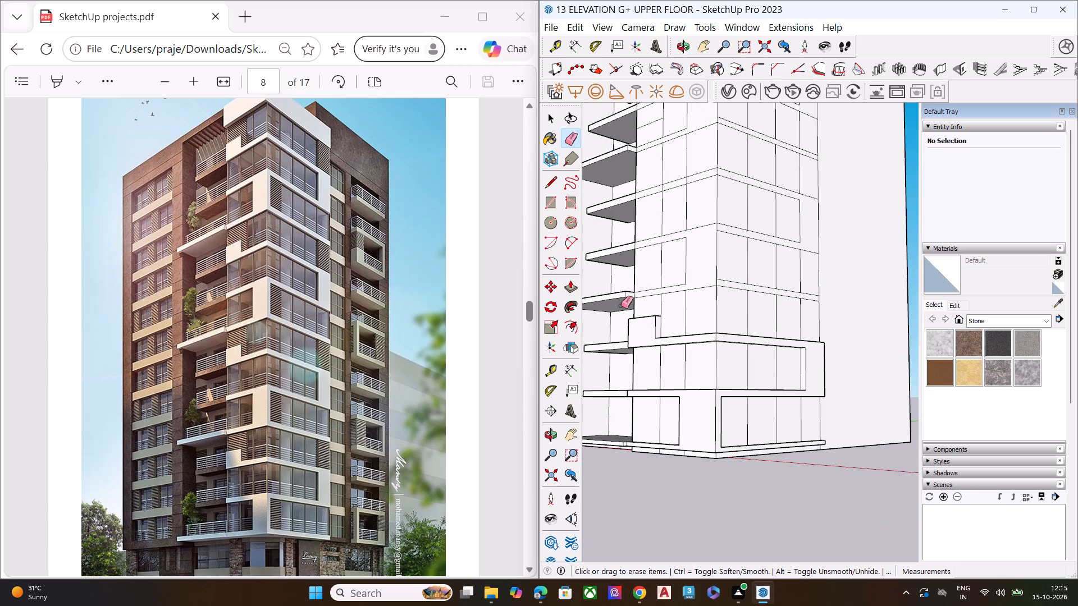
scroll(697, 247, up, 2)
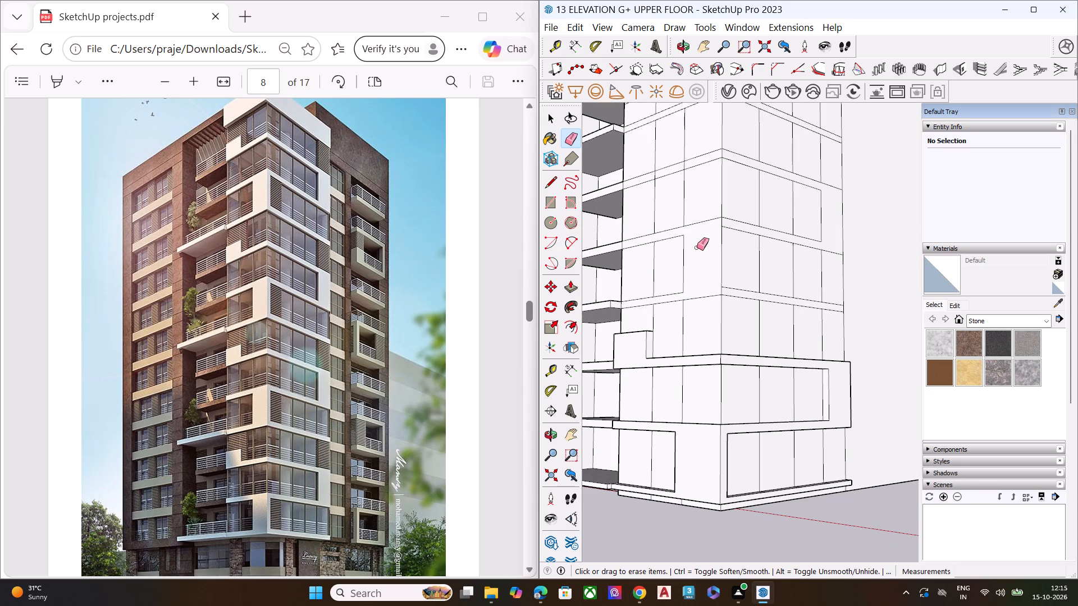
key(space)
scroll(849, 305, up, 1)
key(e)
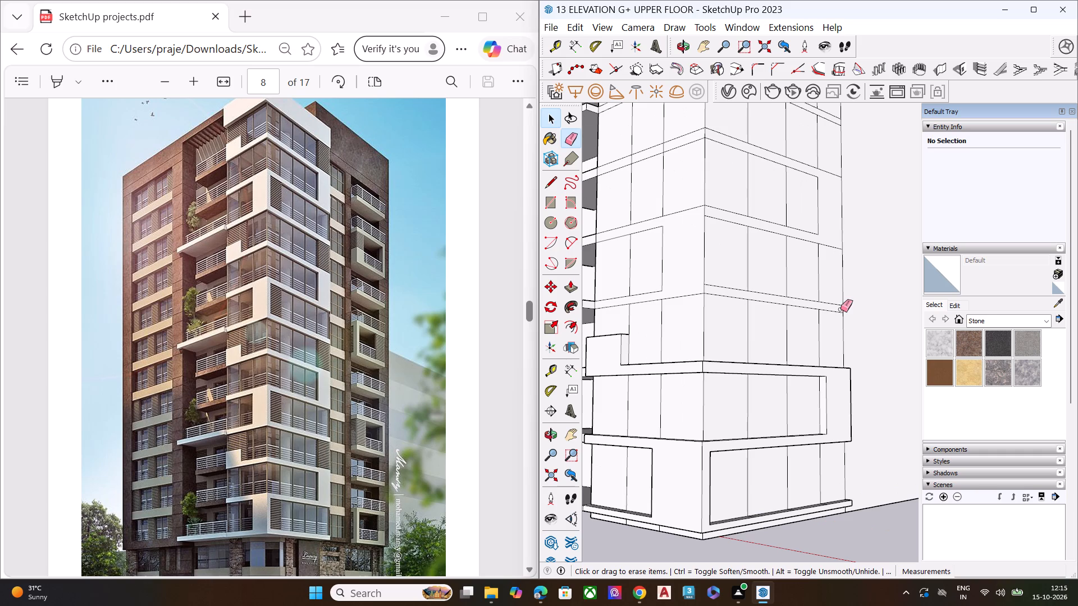
click(838, 302)
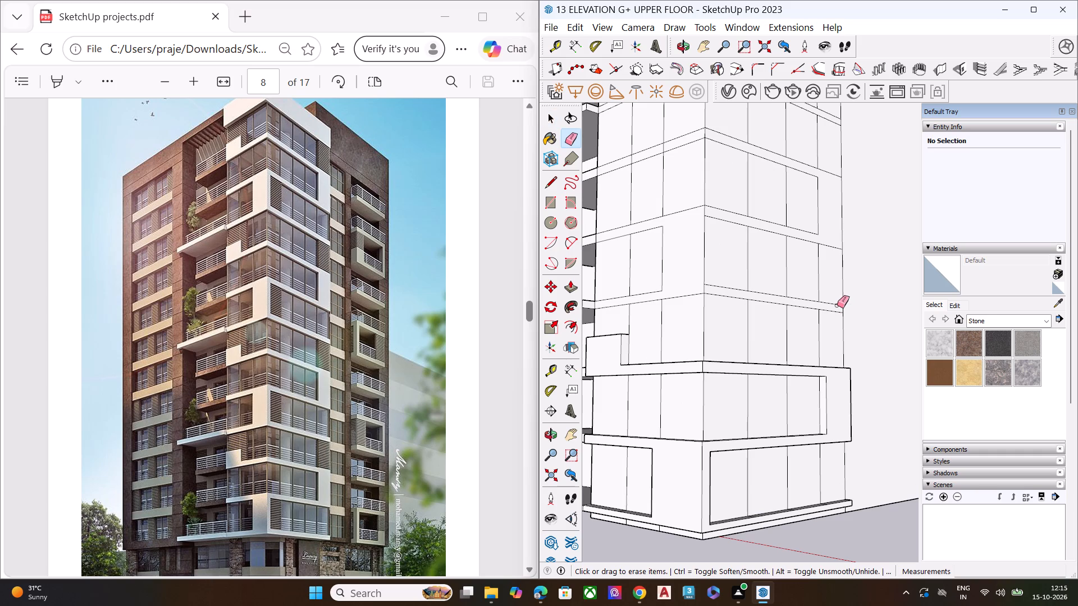
scroll(710, 327, down, 2)
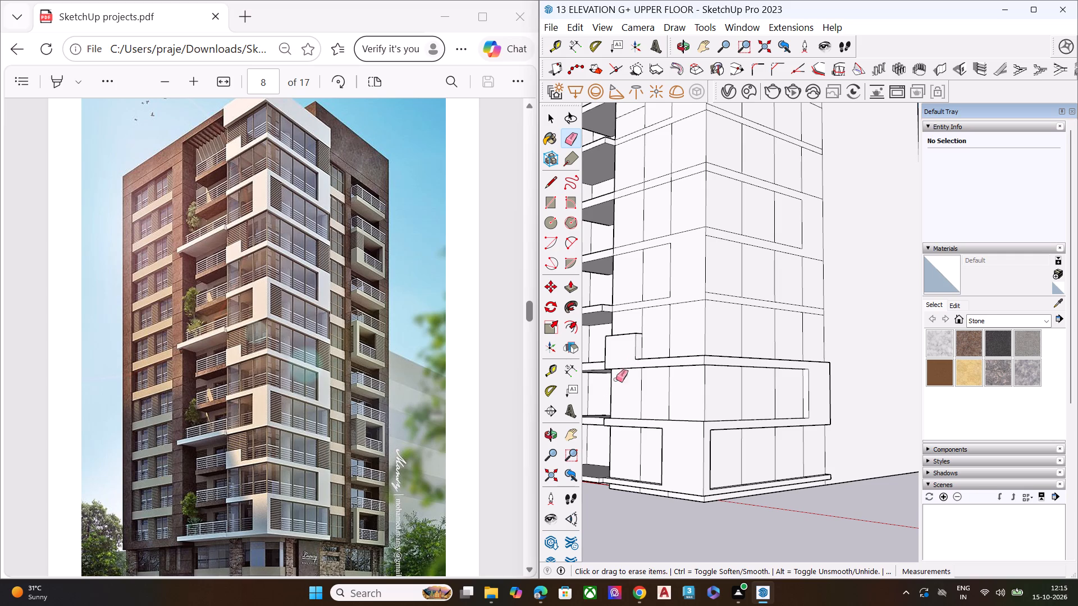
scroll(635, 392, down, 4)
scroll(660, 460, up, 4)
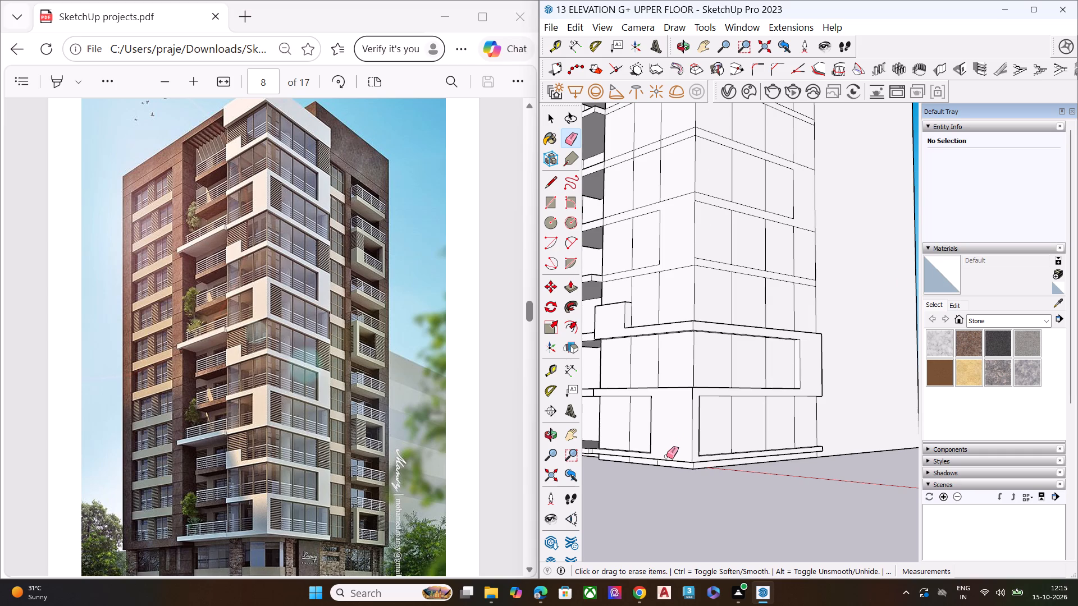
key(space)
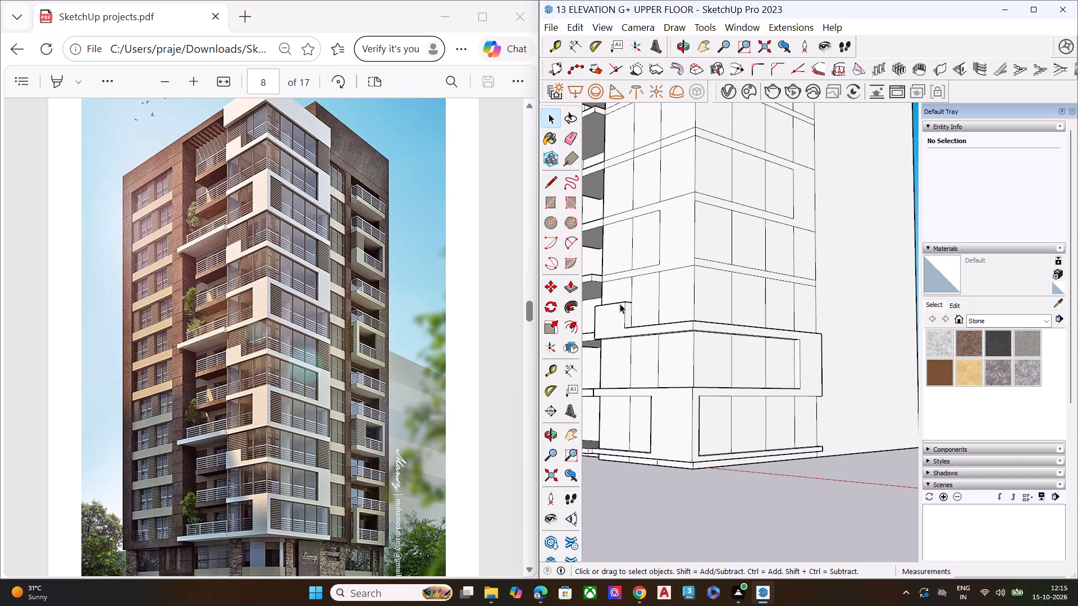
scroll(620, 304, up, 1)
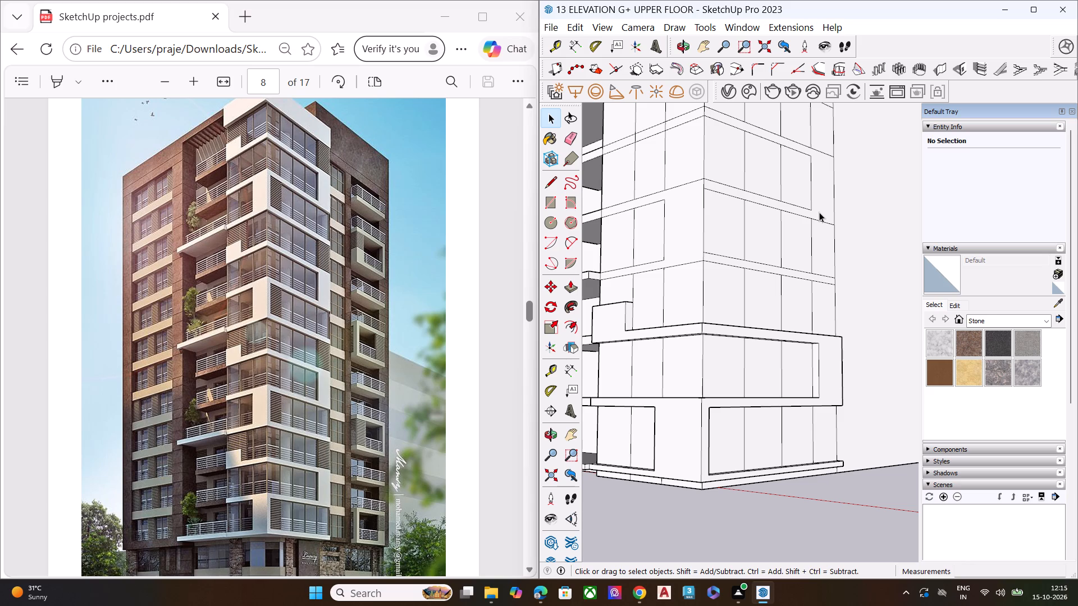
scroll(819, 212, up, 1)
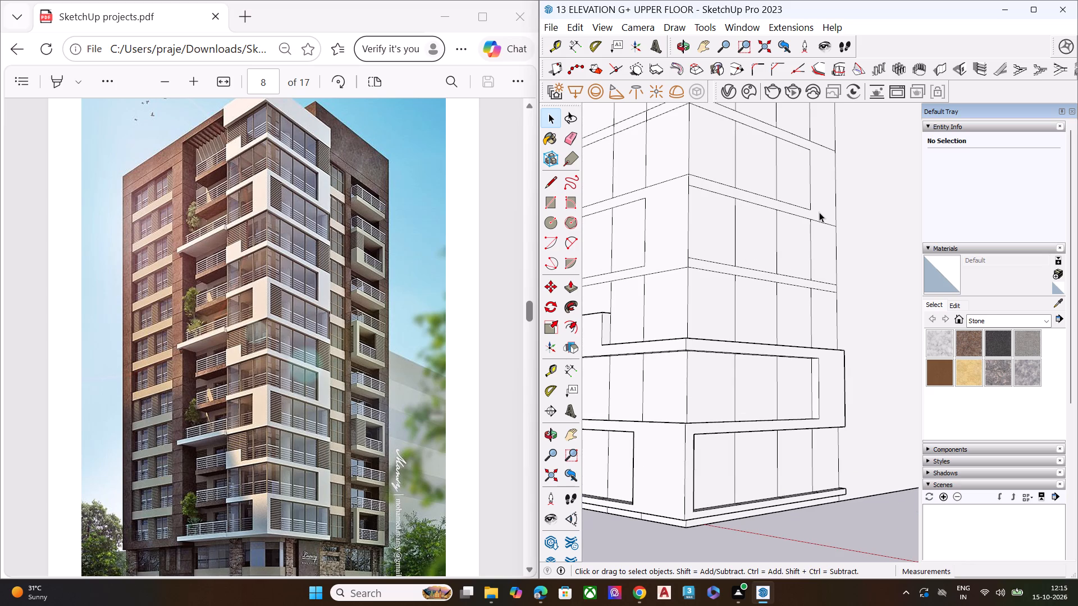
scroll(819, 213, down, 1)
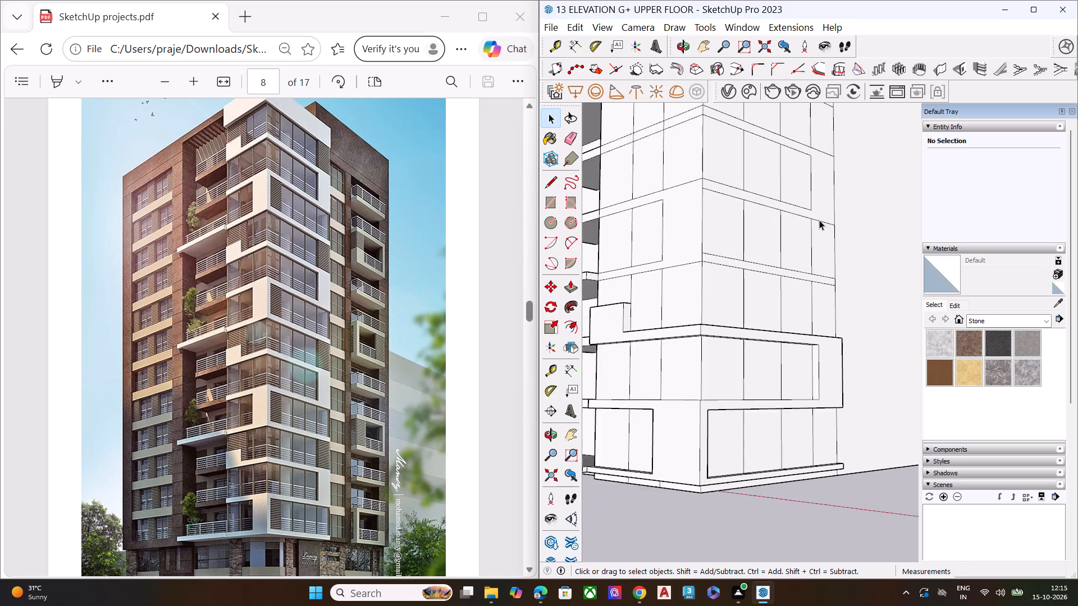
scroll(819, 220, down, 1)
scroll(782, 292, down, 4)
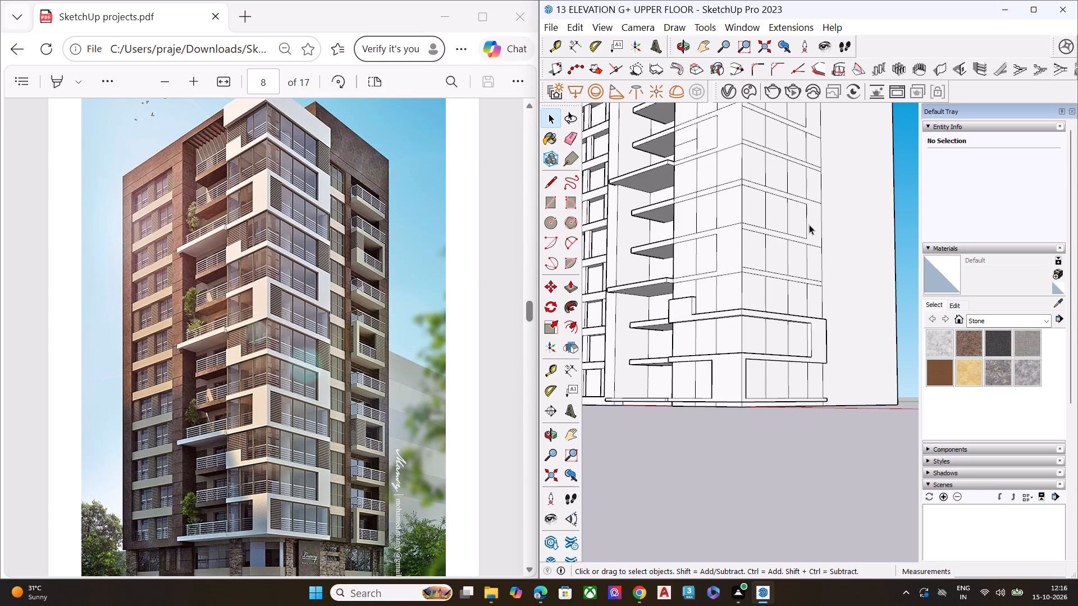
Extrude the balcony-side frame around the fourth row 301' 3", level with the stepped band below it.
click(721, 258)
scroll(721, 258, up, 5)
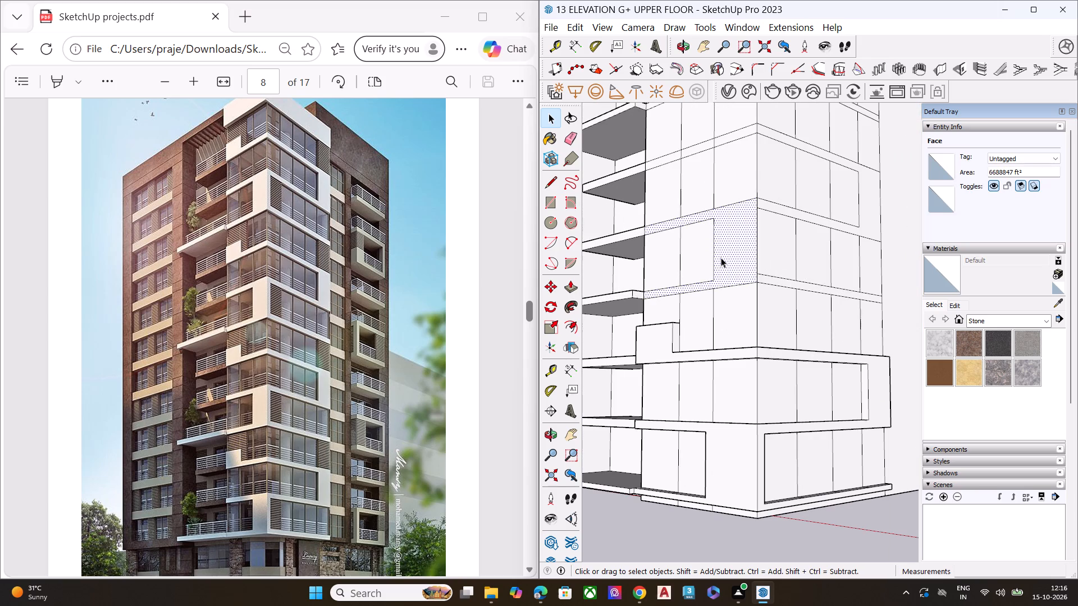
key(p)
click(728, 253)
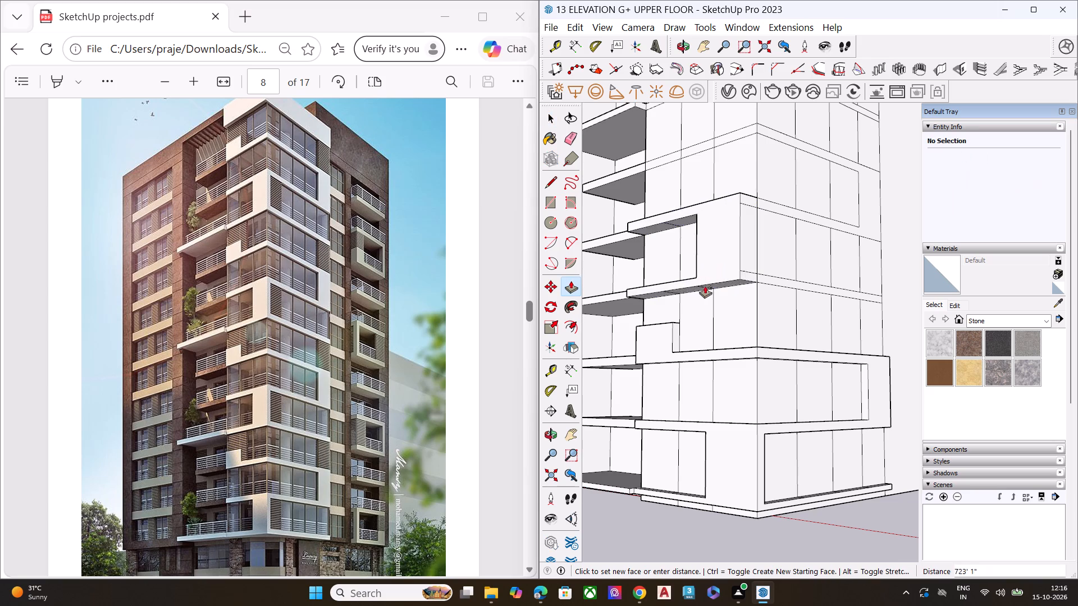
click(674, 322)
scroll(787, 182, up, 7)
key(space)
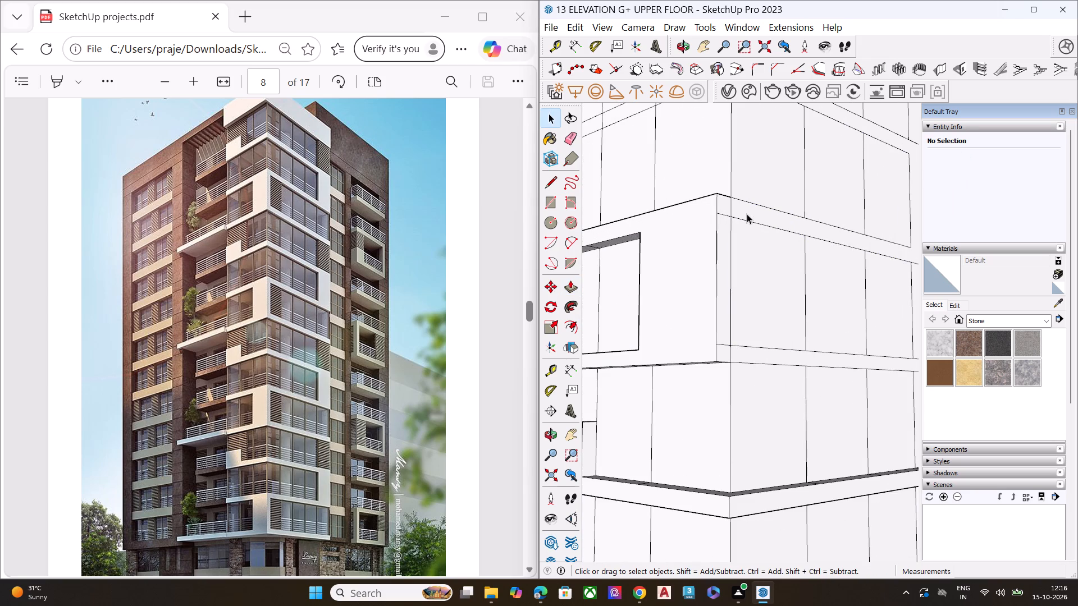
Erase the corner and stub edges above and below the fourth row to merge the extruded frame's end with the front-side bands.
key(e)
click(730, 205)
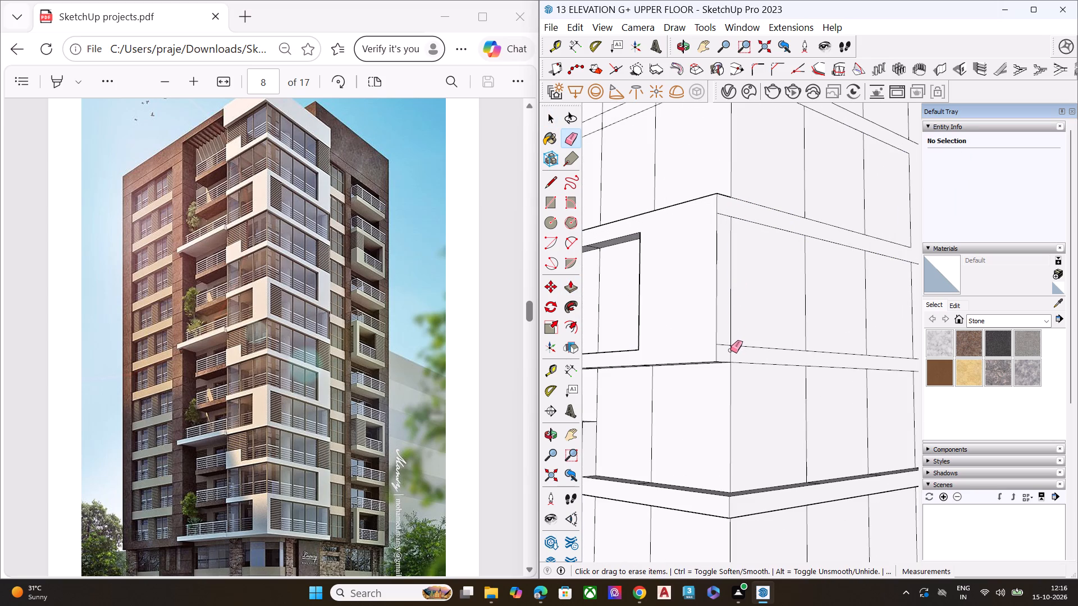
click(731, 350)
click(725, 346)
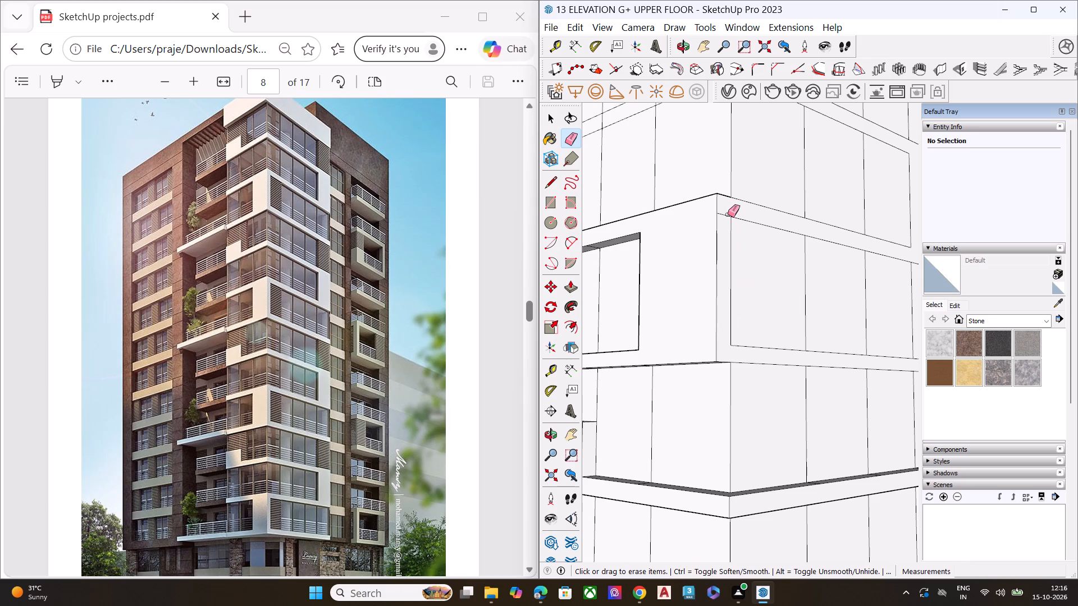
click(728, 214)
scroll(675, 226, down, 6)
middle_drag(722, 238, 714, 287)
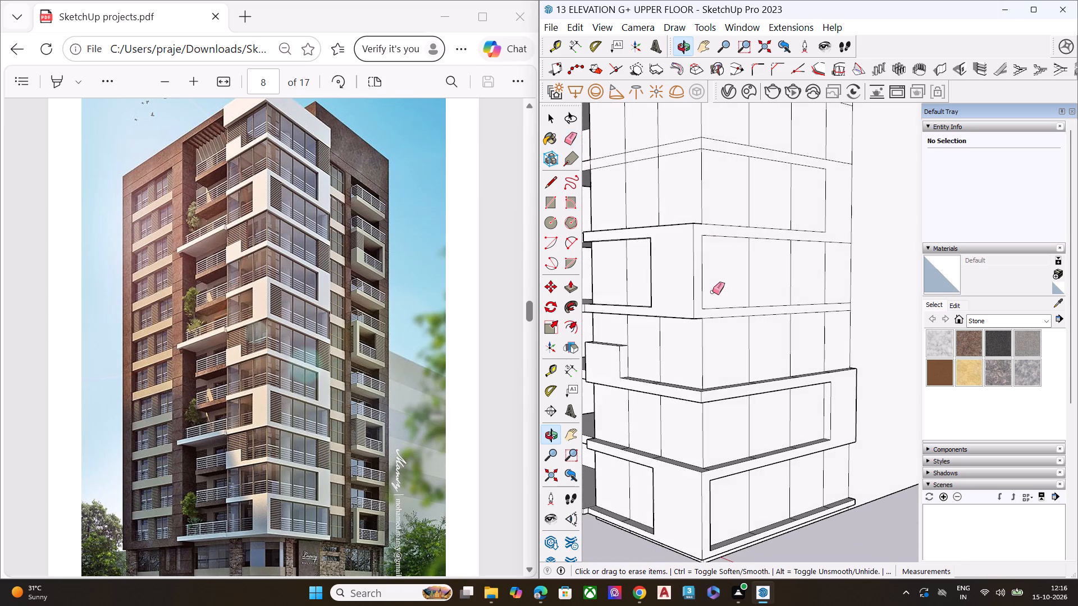
Extrude the merged front-side frame of the fourth and fifth rows 283' 7", level with the band above the second row.
key(space)
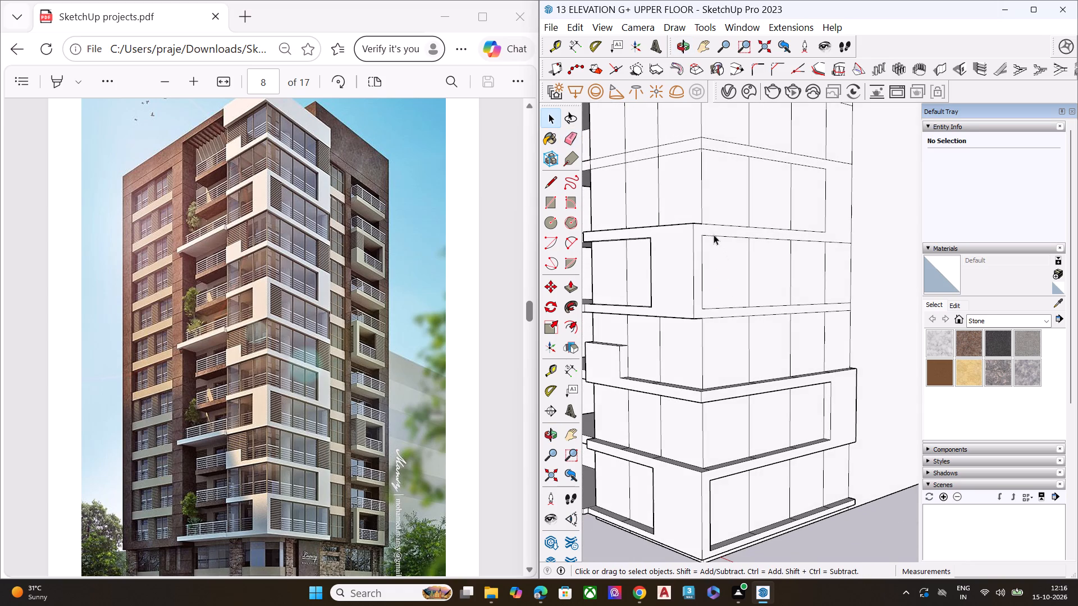
click(711, 231)
key(p)
click(711, 231)
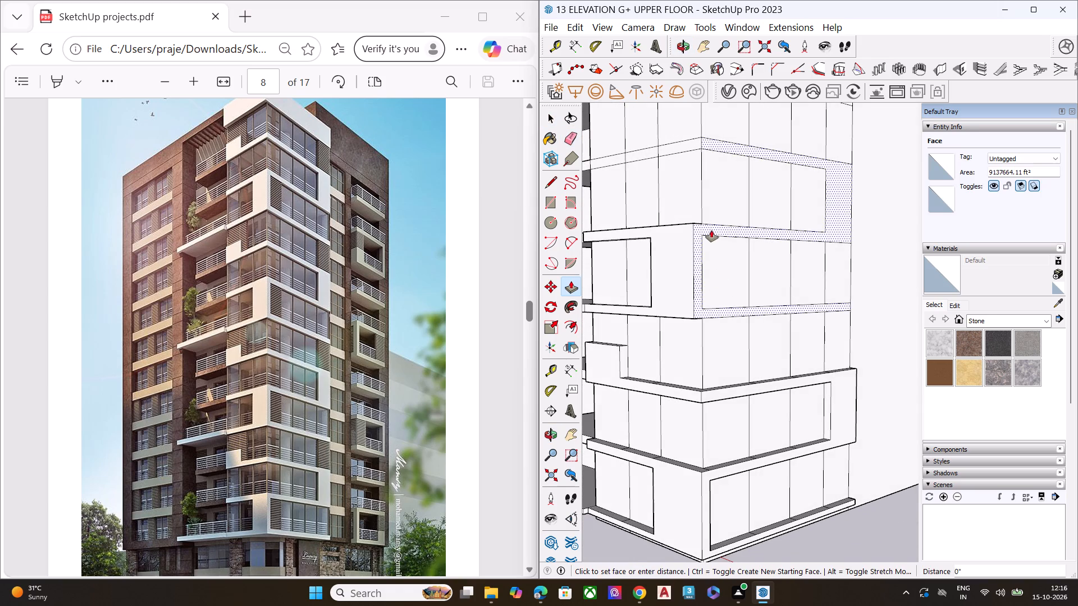
click(720, 391)
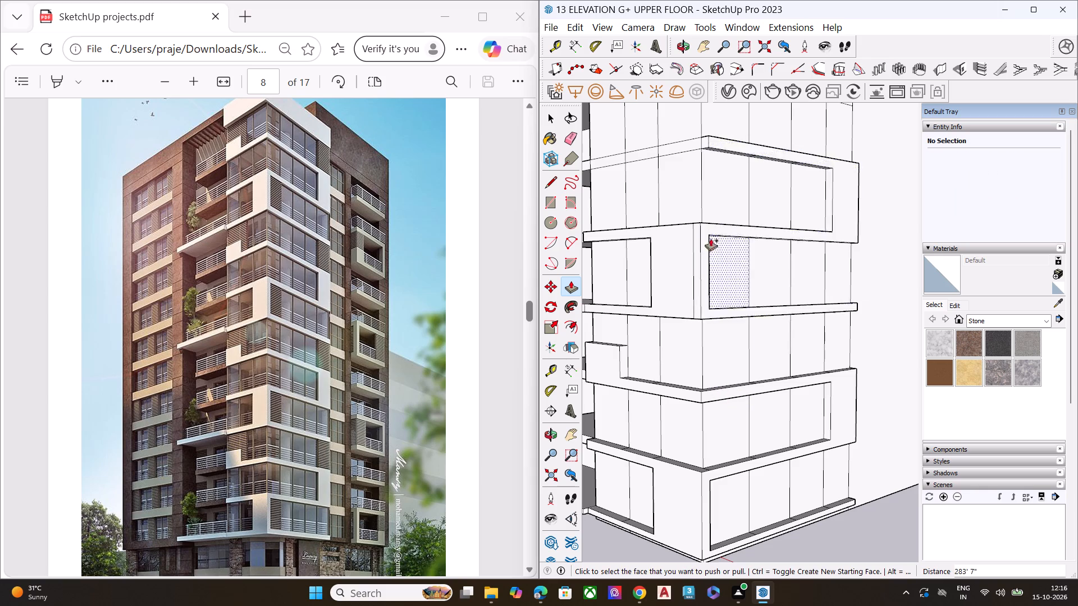
Examine the balcony side of the corner block around and above the fourth-row frame against the reference image.
middle_drag(730, 210, 729, 384)
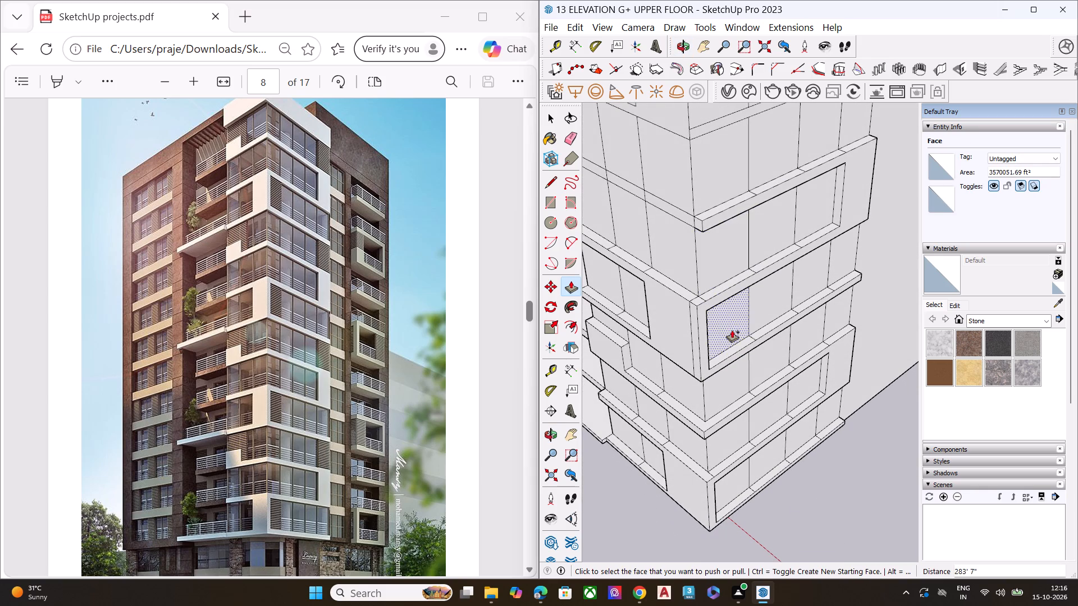
middle_drag(732, 329, 723, 274)
scroll(723, 274, up, 3)
scroll(752, 277, down, 8)
scroll(643, 212, up, 5)
scroll(653, 206, down, 1)
scroll(655, 206, up, 2)
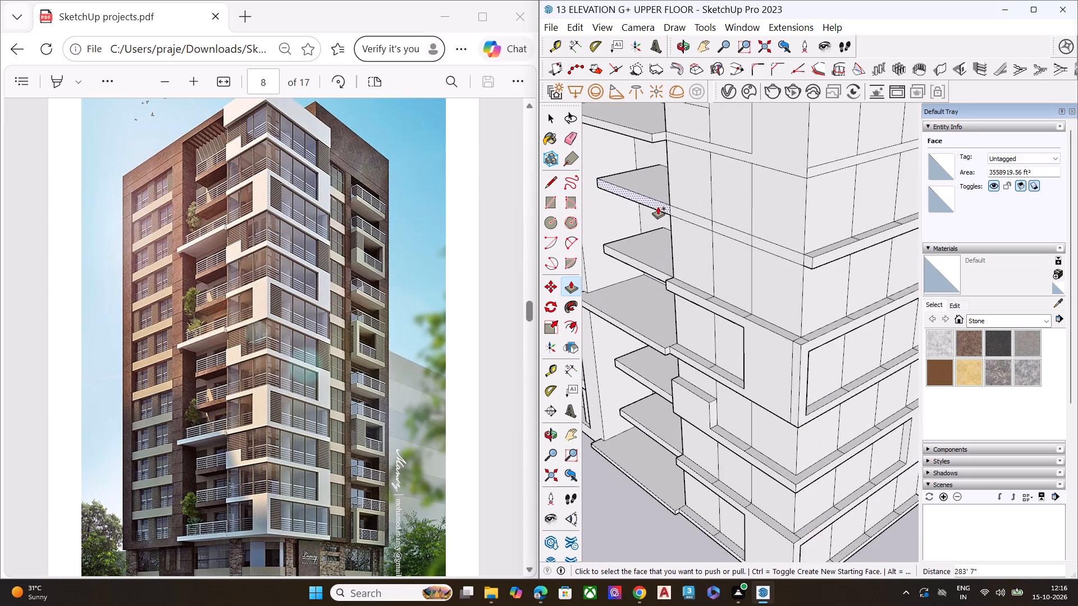
middle_drag(656, 303, 697, 184)
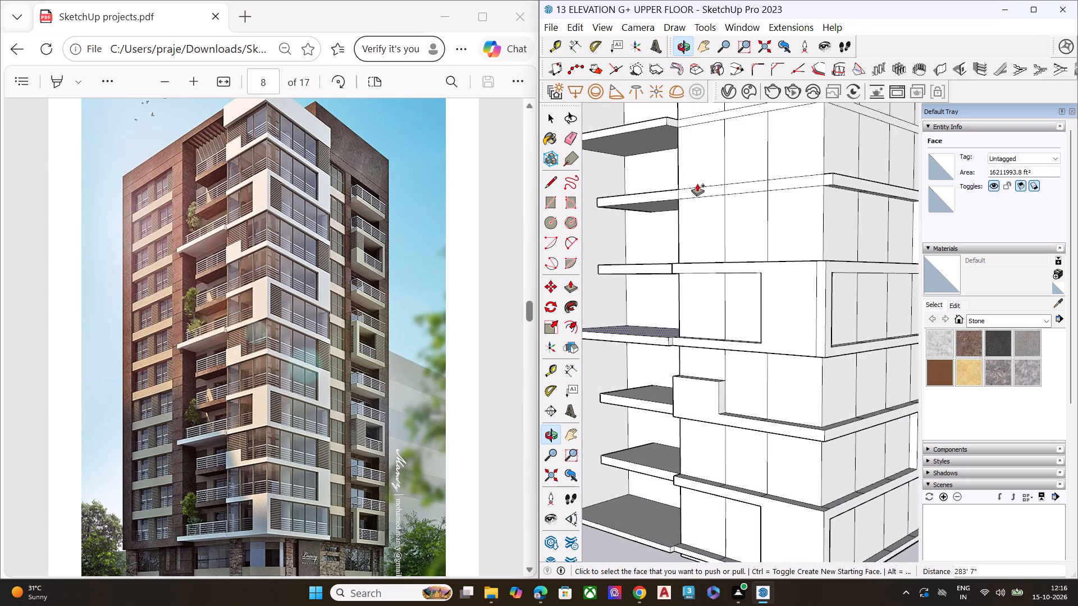
scroll(657, 232, down, 6)
scroll(679, 323, up, 5)
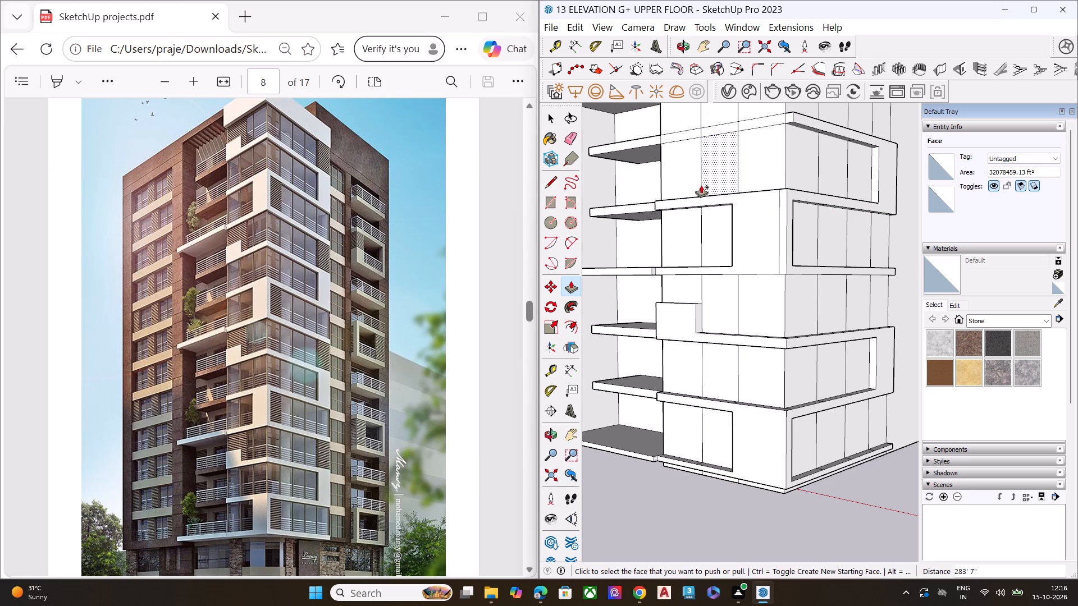
scroll(673, 255, down, 6)
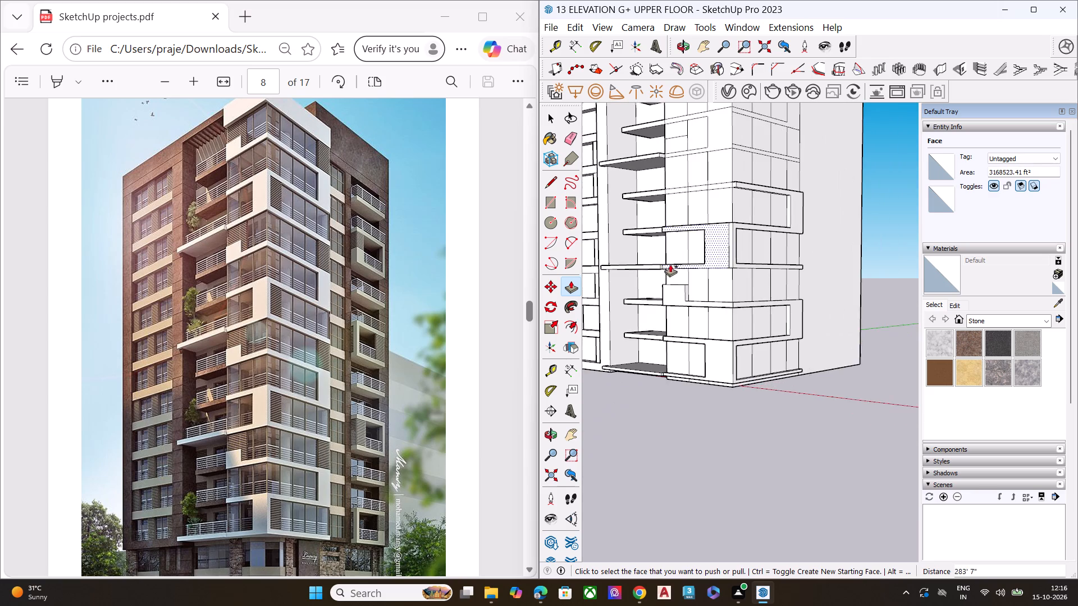
scroll(668, 144, up, 5)
scroll(668, 143, down, 1)
scroll(668, 143, up, 2)
key(space)
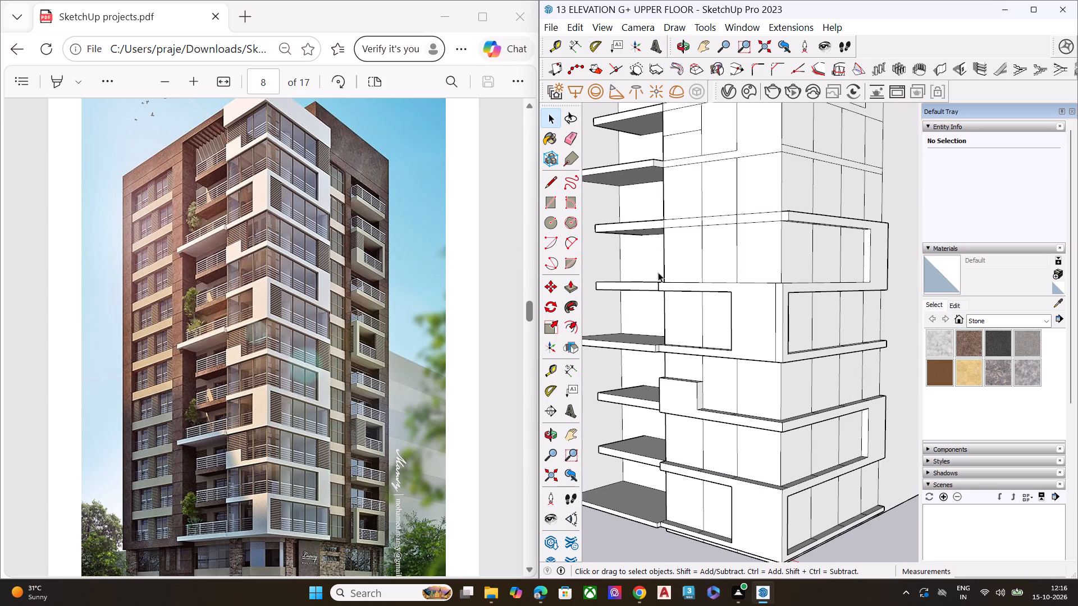
middle_drag(673, 293, 655, 401)
scroll(676, 255, up, 2)
middle_drag(667, 258, 666, 245)
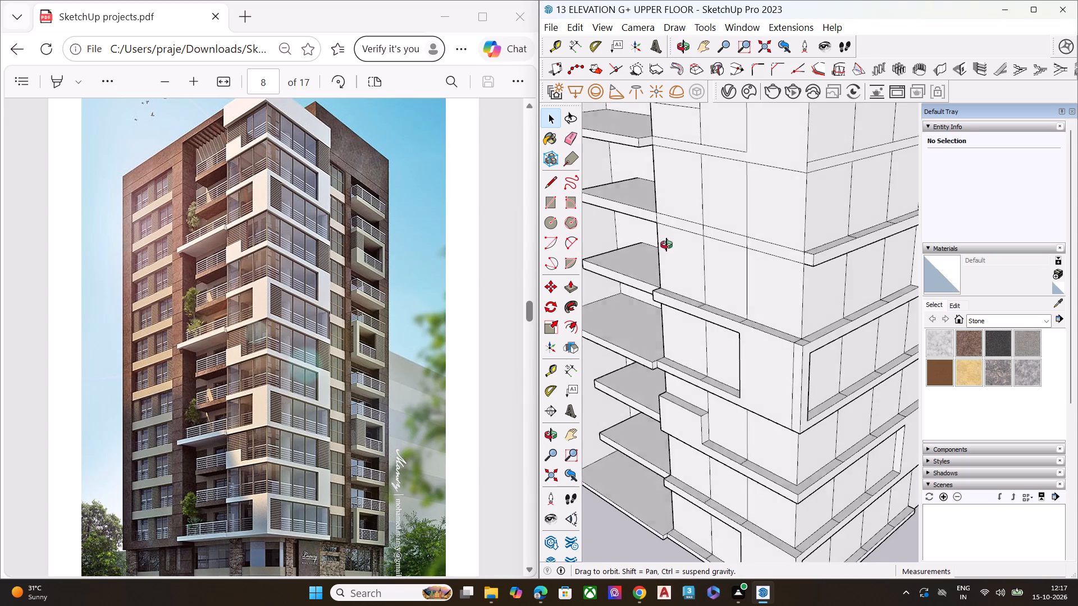
middle_drag(666, 245, 687, 177)
scroll(689, 204, down, 5)
middle_drag(669, 310, 665, 286)
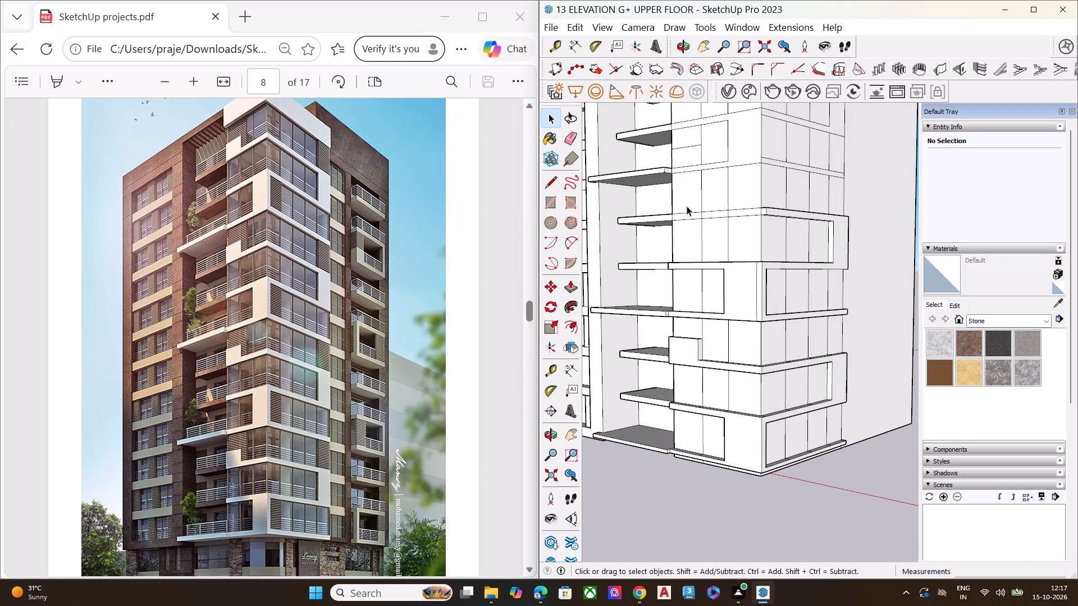
Draw a line about 1899' long across the sixth row's first balcony-side panel and delete the band's top edge below it to outline a step.
scroll(684, 189, up, 6)
key(l)
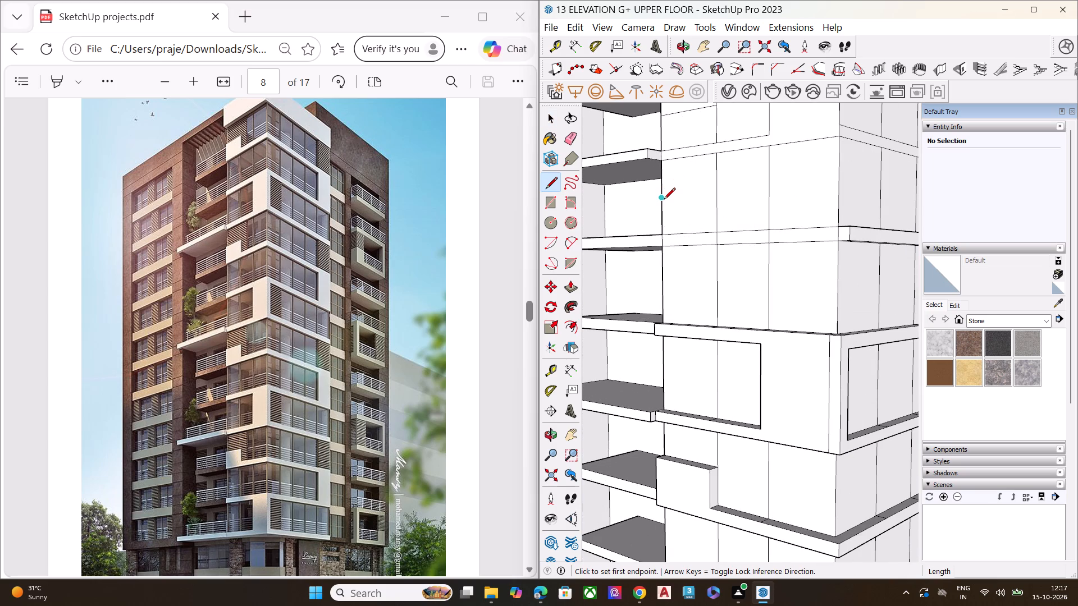
click(661, 200)
click(716, 195)
key(space)
click(695, 234)
key(Delete)
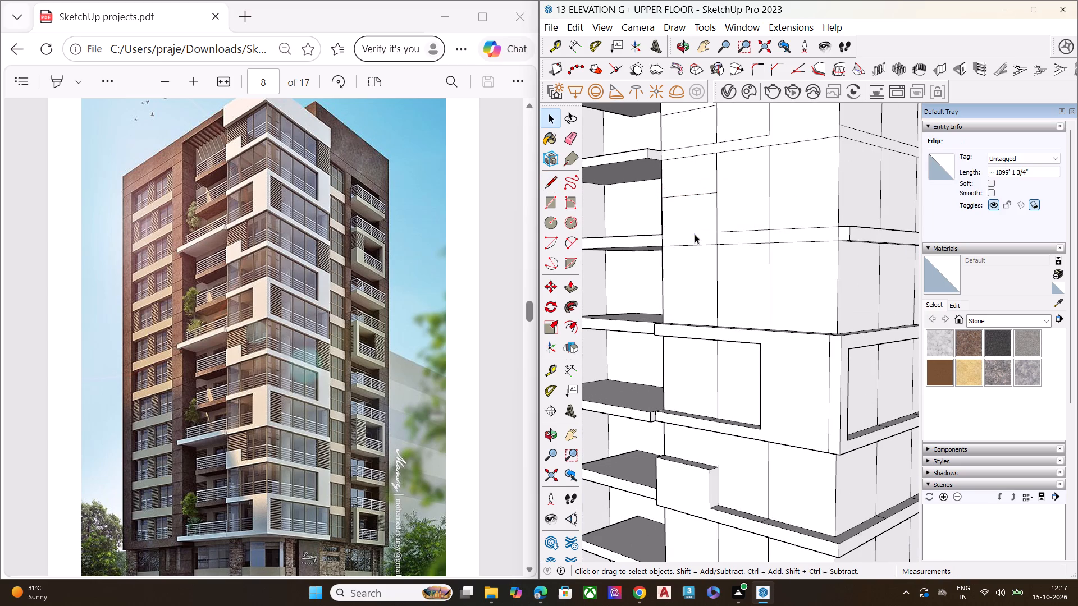
Erase the two vertical panel-line segments crossing the balcony-side band above the fifth row to merge it with the step.
scroll(654, 224, down, 5)
middle_drag(709, 236, 677, 261)
scroll(674, 241, up, 6)
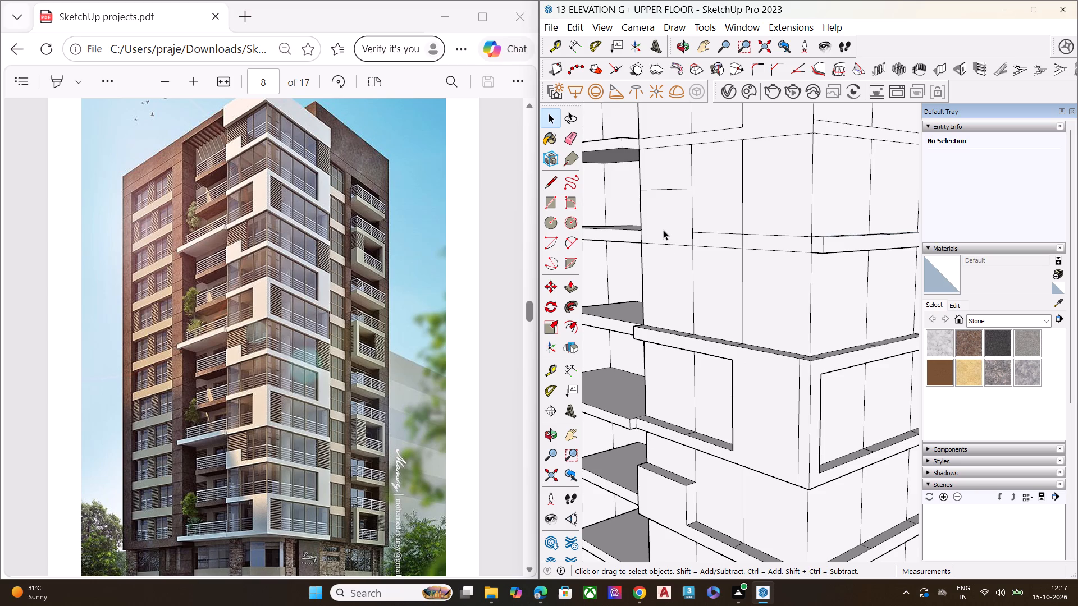
key(e)
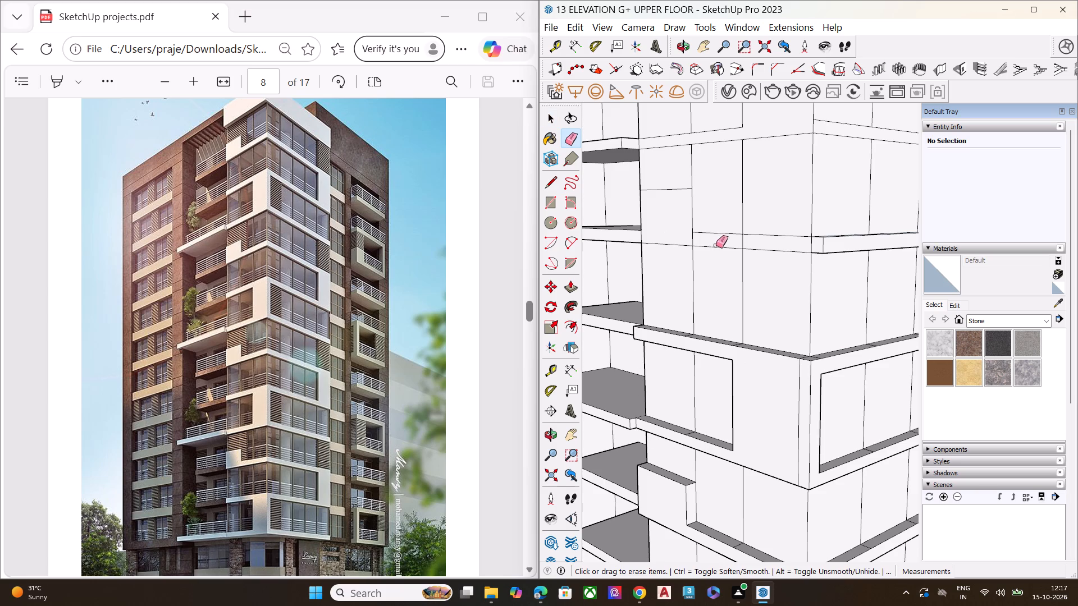
click(693, 239)
click(742, 243)
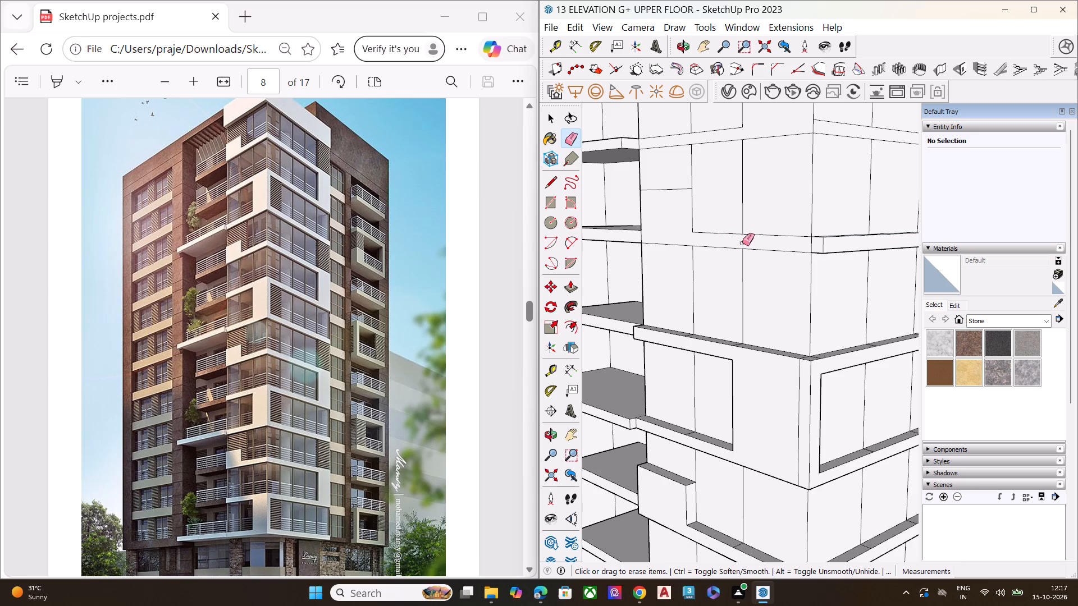
Extrude the balcony-side stepped band above the fifth row 301' 3", level with the fourth-row frame below it.
key(space)
click(737, 243)
key(p)
click(739, 238)
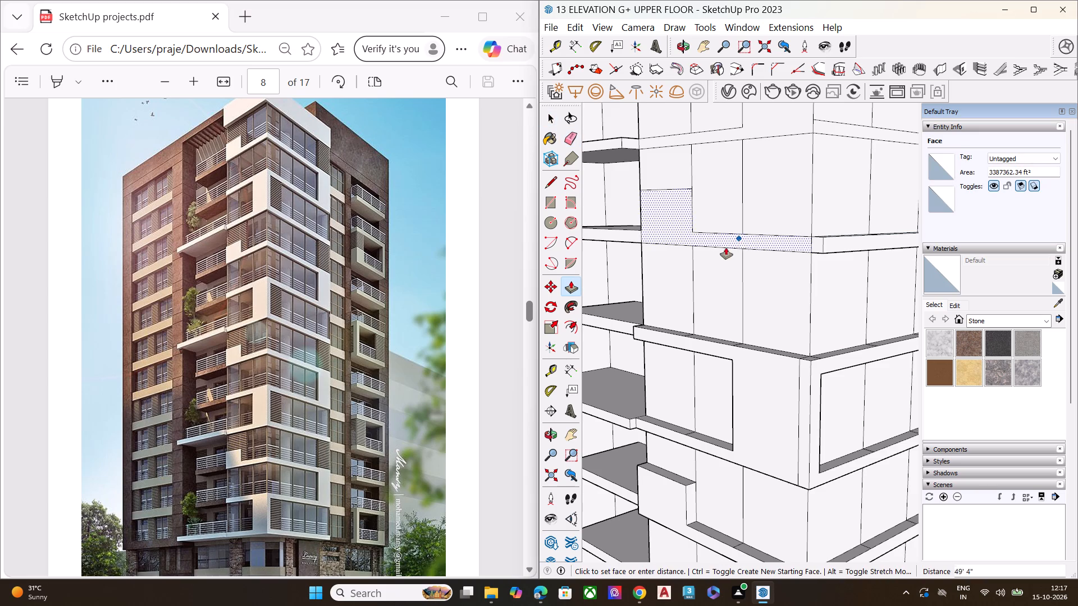
click(718, 339)
scroll(654, 305, down, 4)
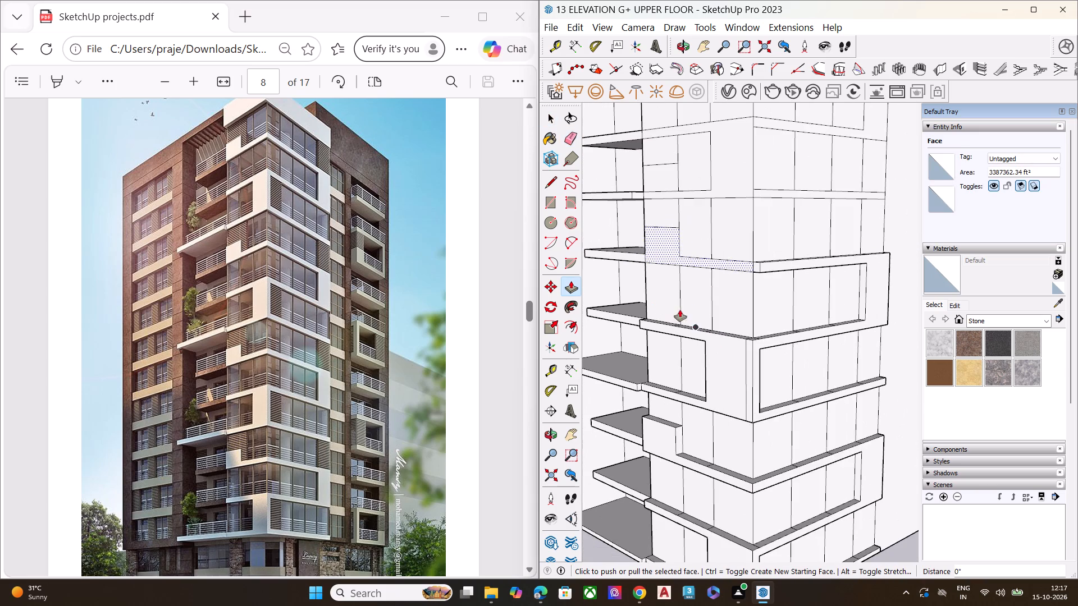
middle_drag(736, 261, 686, 301)
scroll(733, 266, up, 5)
scroll(702, 278, down, 1)
scroll(703, 277, up, 3)
click(728, 274)
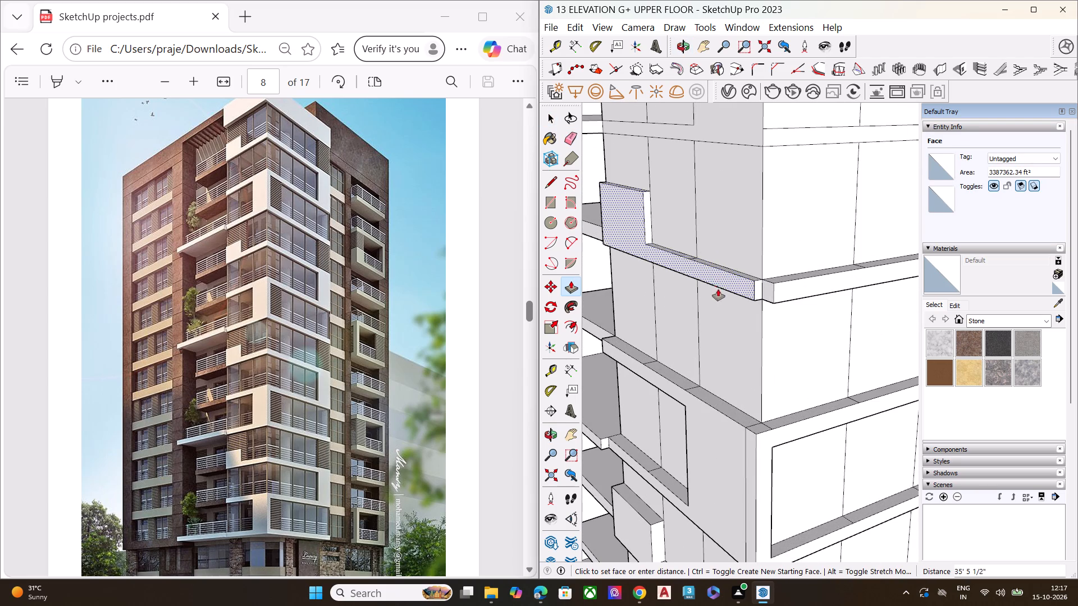
click(707, 405)
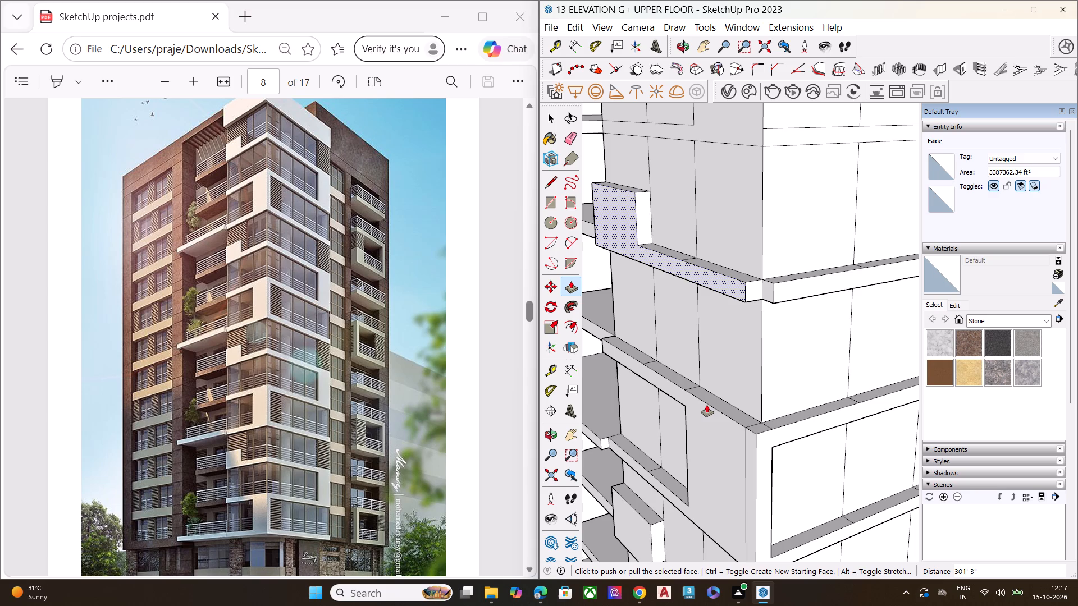
Extrude the stepped band's end face at the block's corner flush with the outer face of the front-side band.
scroll(691, 317, down, 3)
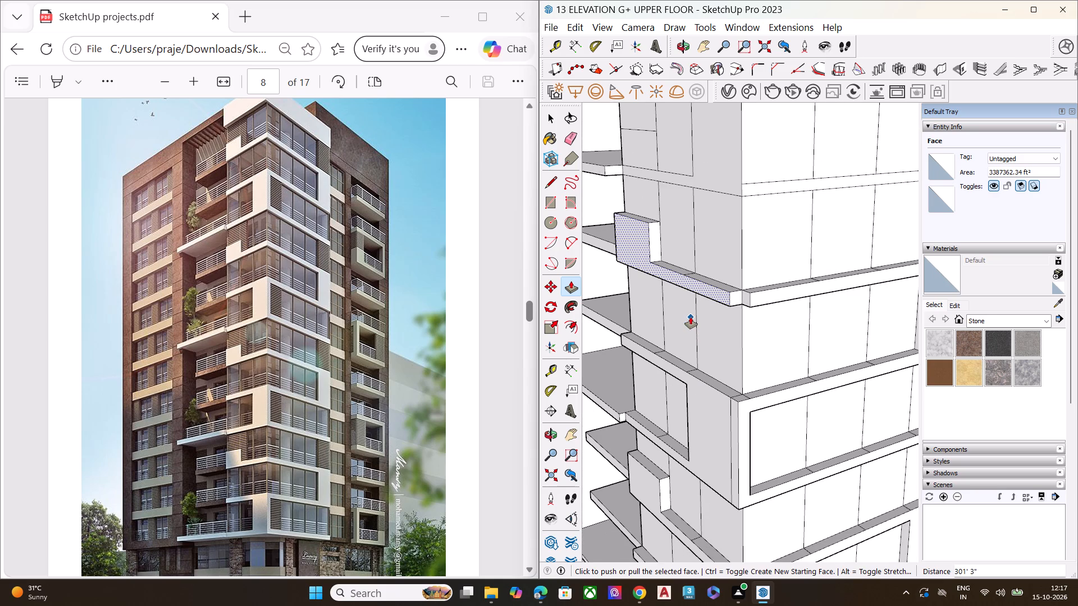
scroll(690, 323, down, 4)
middle_drag(742, 319, 762, 296)
scroll(750, 290, up, 6)
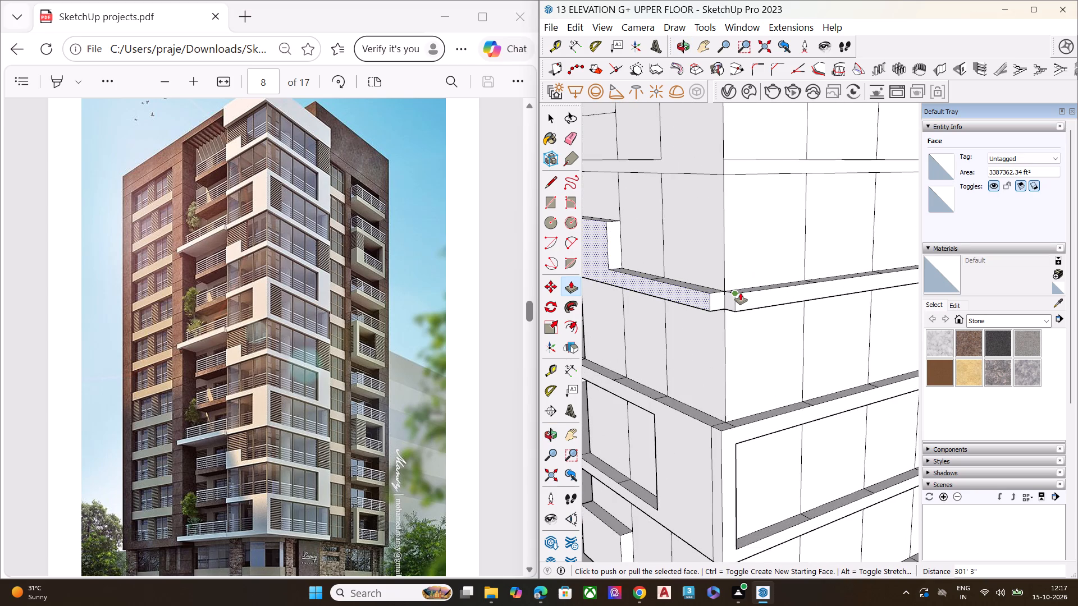
scroll(724, 287, up, 2)
scroll(723, 287, down, 2)
scroll(721, 287, up, 6)
middle_drag(726, 299, 718, 372)
scroll(718, 372, up, 5)
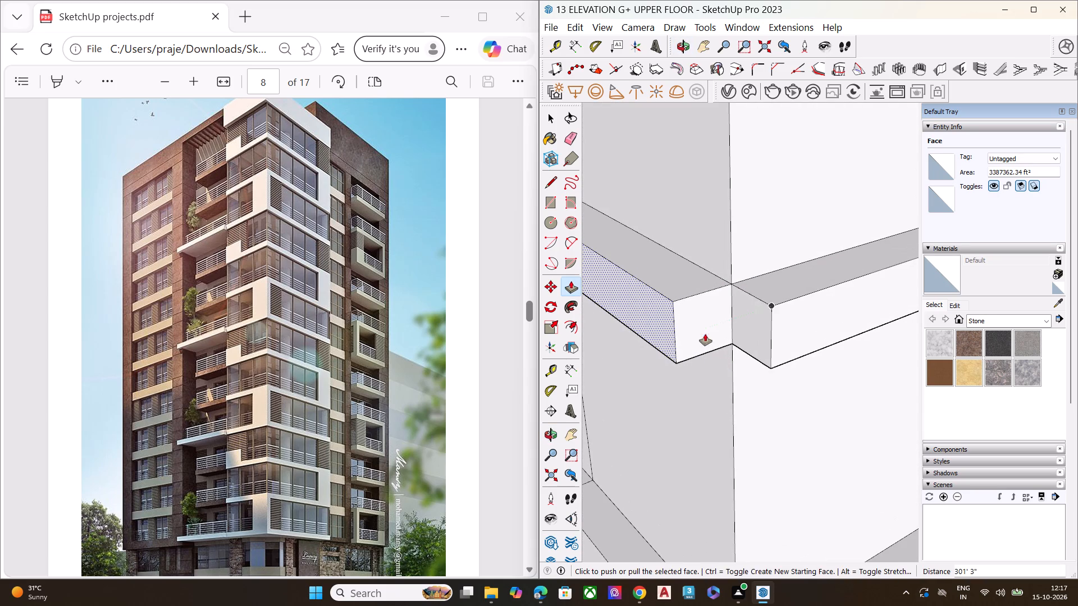
key(space)
click(705, 333)
key(p)
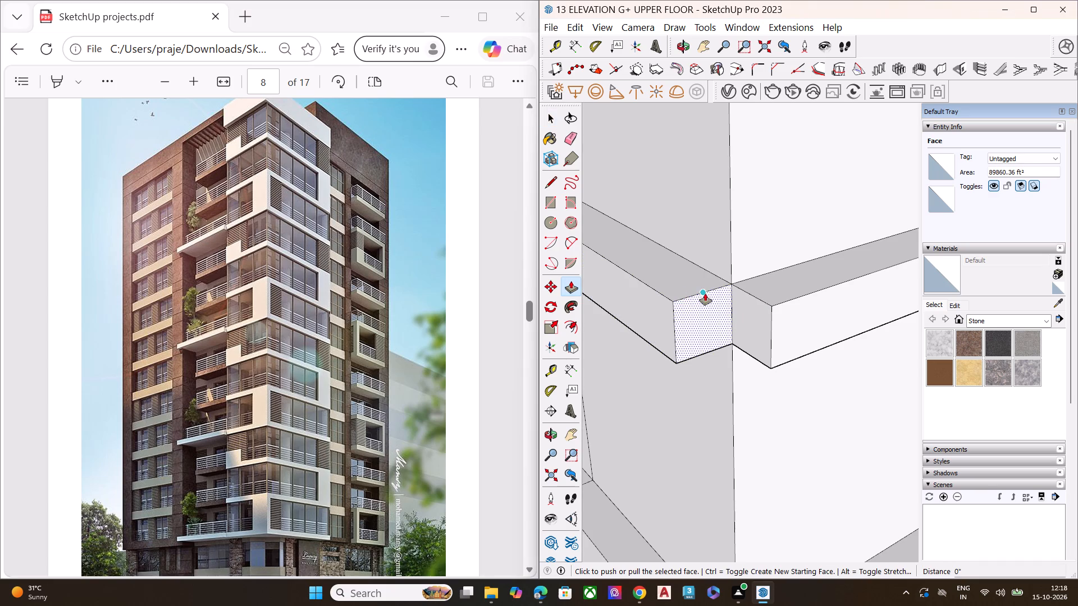
click(705, 293)
click(773, 307)
key(space)
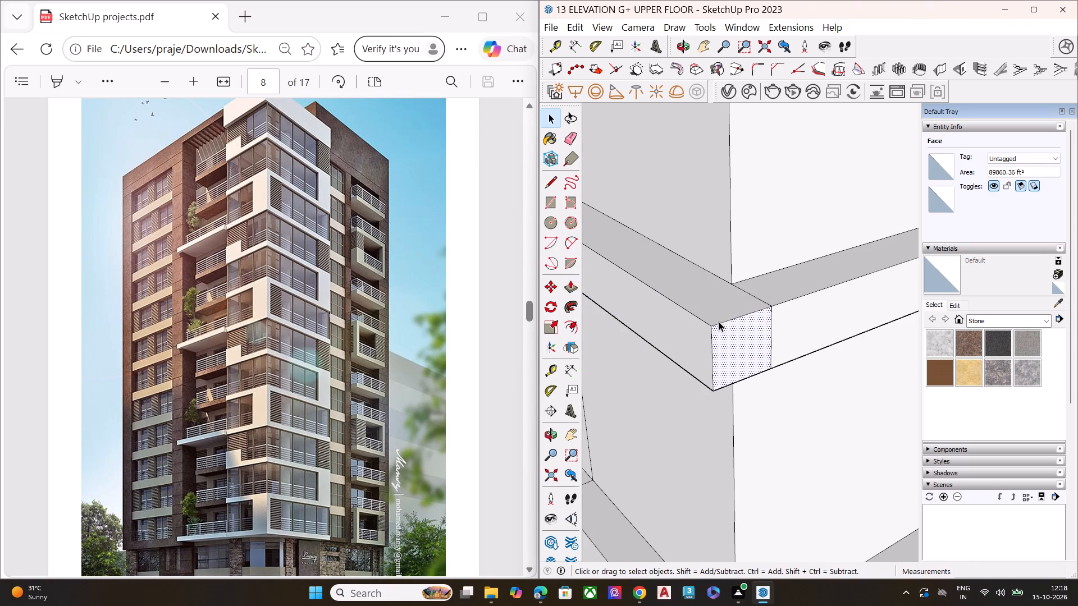
Examine the extruded stepped band above the fifth row and the frames below it from several angles, clearing the selection.
scroll(719, 322, down, 16)
scroll(711, 316, up, 1)
scroll(711, 316, down, 4)
middle_drag(700, 338, 718, 247)
scroll(720, 244, up, 2)
scroll(720, 242, down, 7)
middle_drag(684, 388, 683, 358)
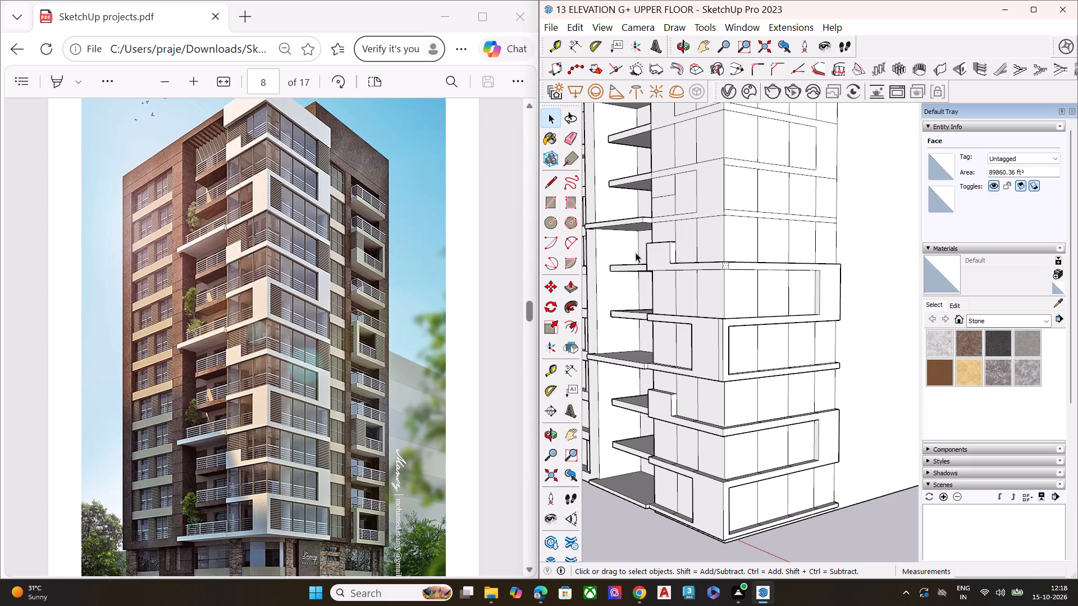
scroll(647, 249, up, 2)
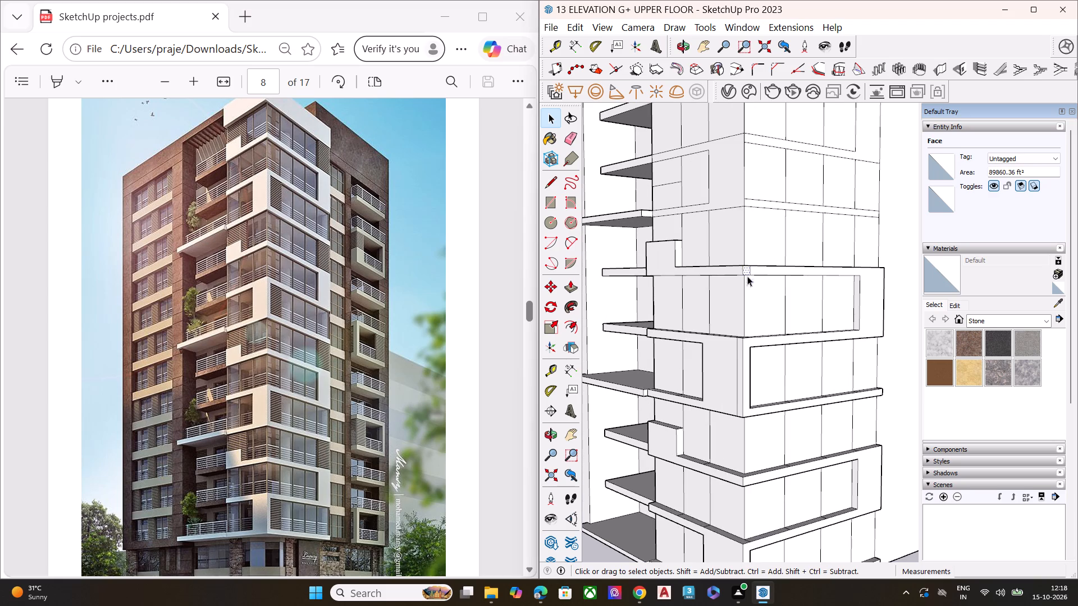
middle_drag(743, 264, 732, 307)
key(space)
scroll(719, 356, down, 3)
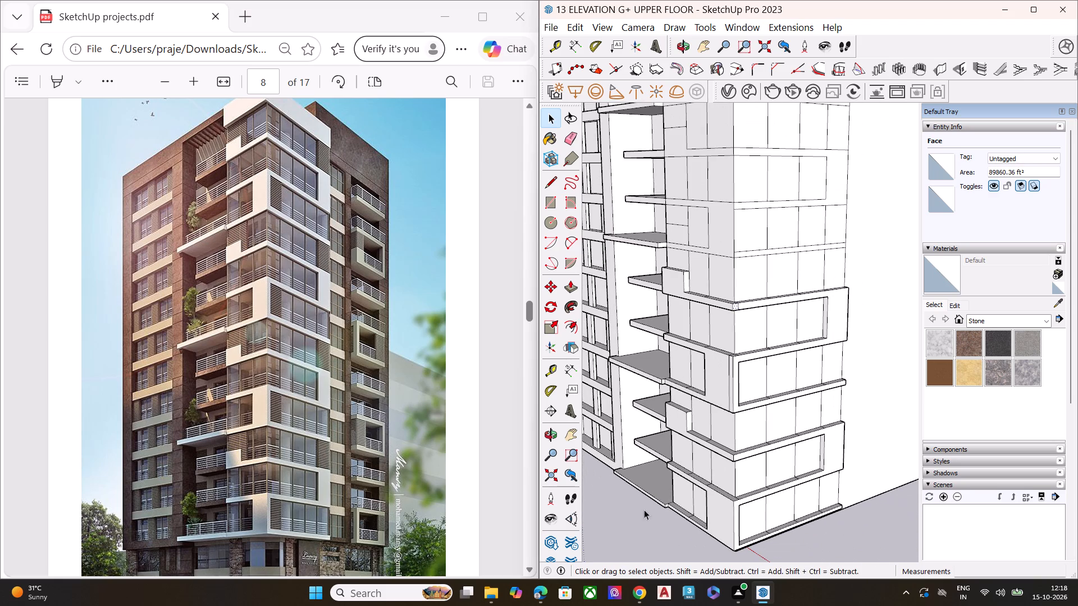
click(636, 515)
Extrude the seventh row's balcony-side frame 301' 3", level with the stepped band below it.
scroll(742, 275, up, 2)
scroll(742, 270, down, 1)
scroll(741, 269, up, 3)
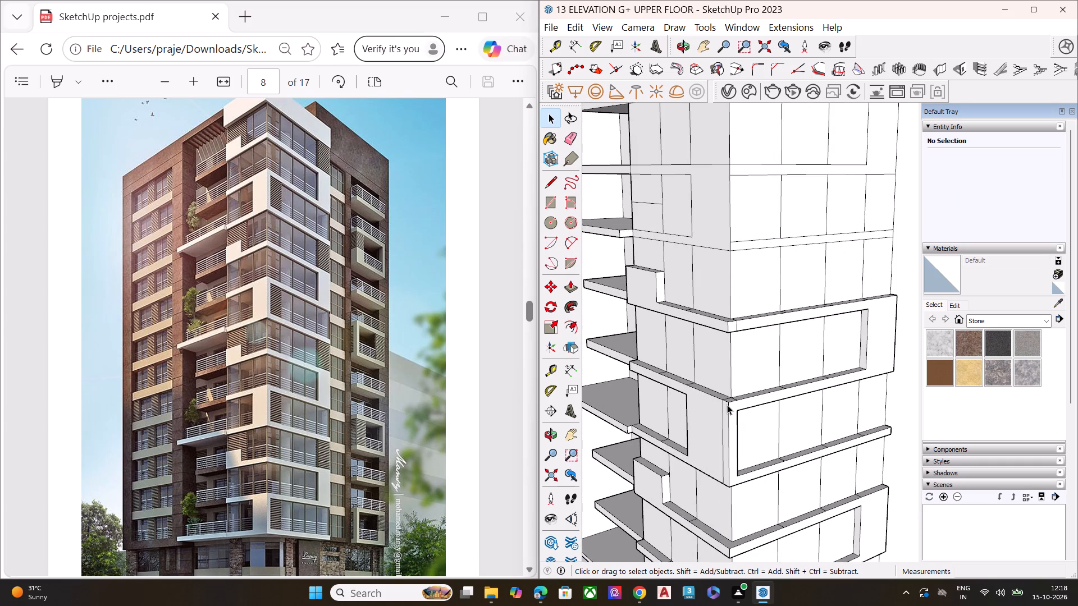
scroll(663, 325, down, 2)
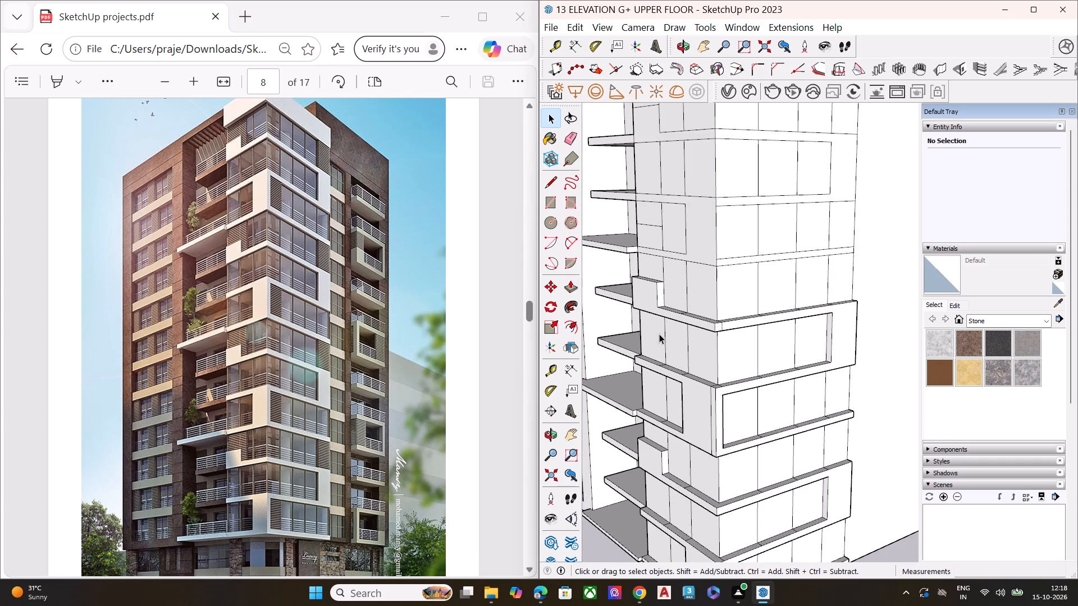
scroll(659, 334, down, 1)
scroll(684, 213, up, 2)
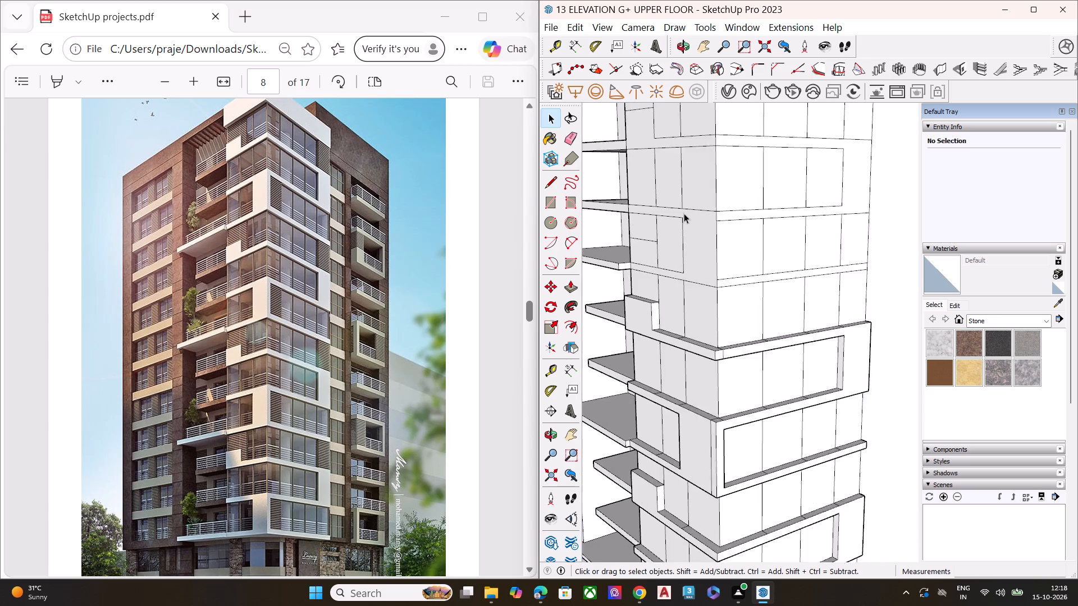
scroll(684, 213, up, 3)
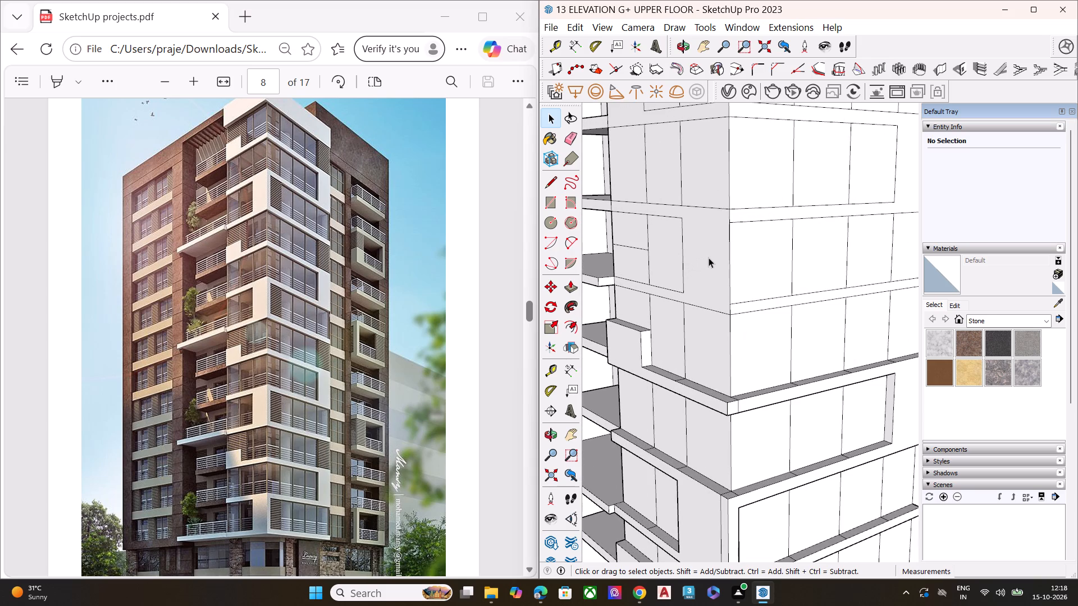
scroll(709, 258, down, 3)
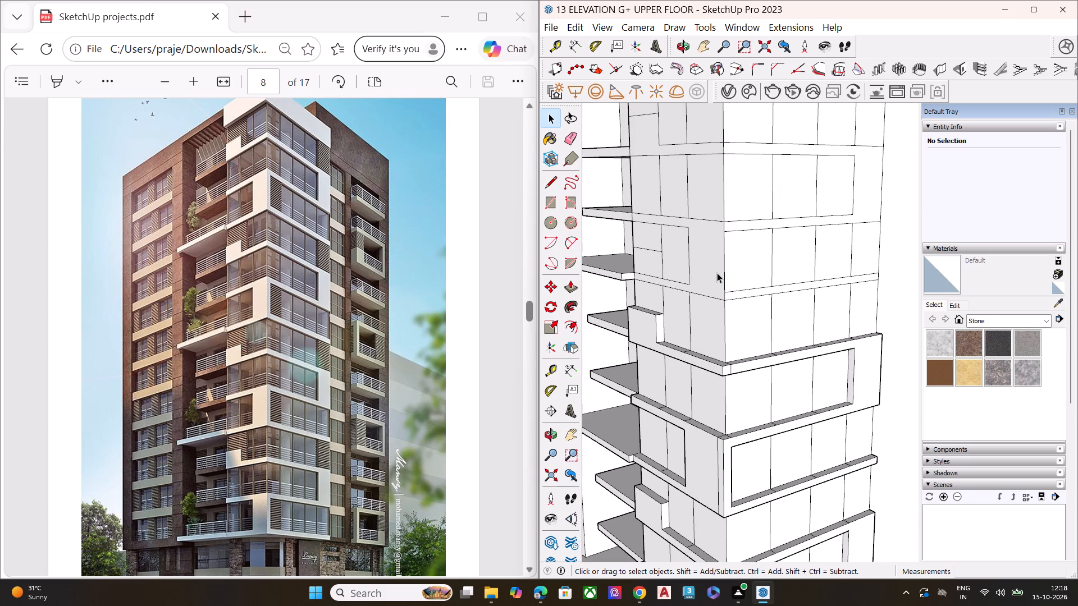
click(717, 273)
key(p)
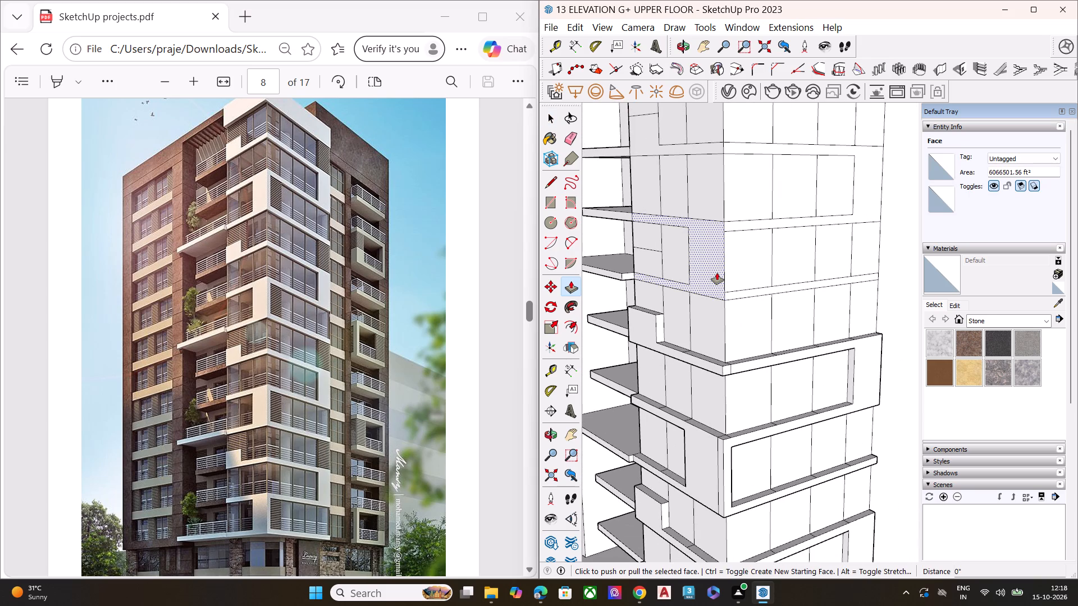
click(717, 273)
click(722, 365)
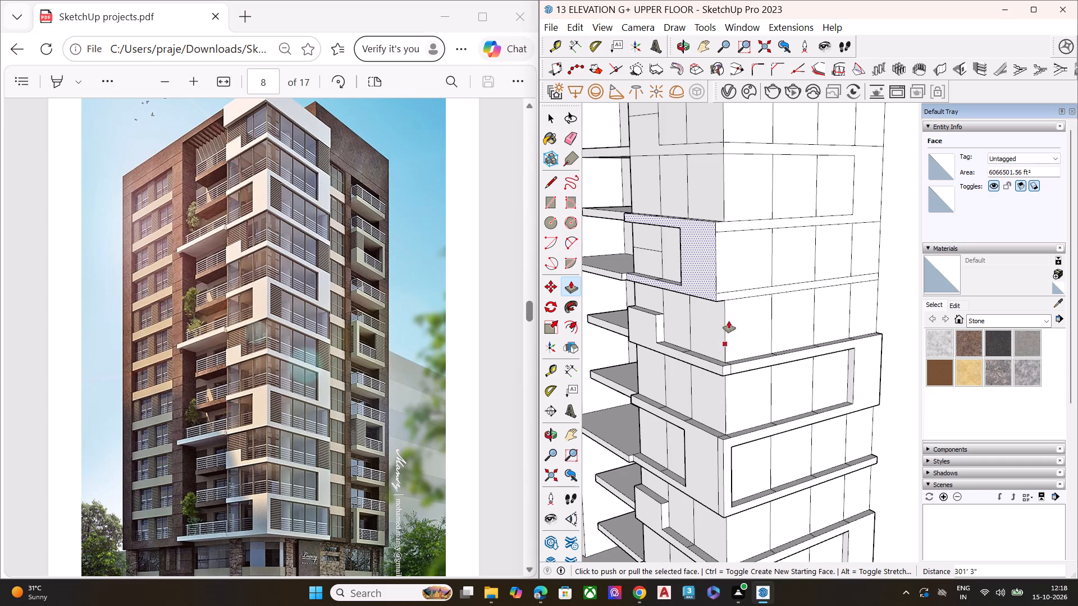
Extrude the front-side band below the seventh row level with the edge of the extruded front-side band beneath it.
scroll(746, 224, up, 3)
key(space)
click(746, 223)
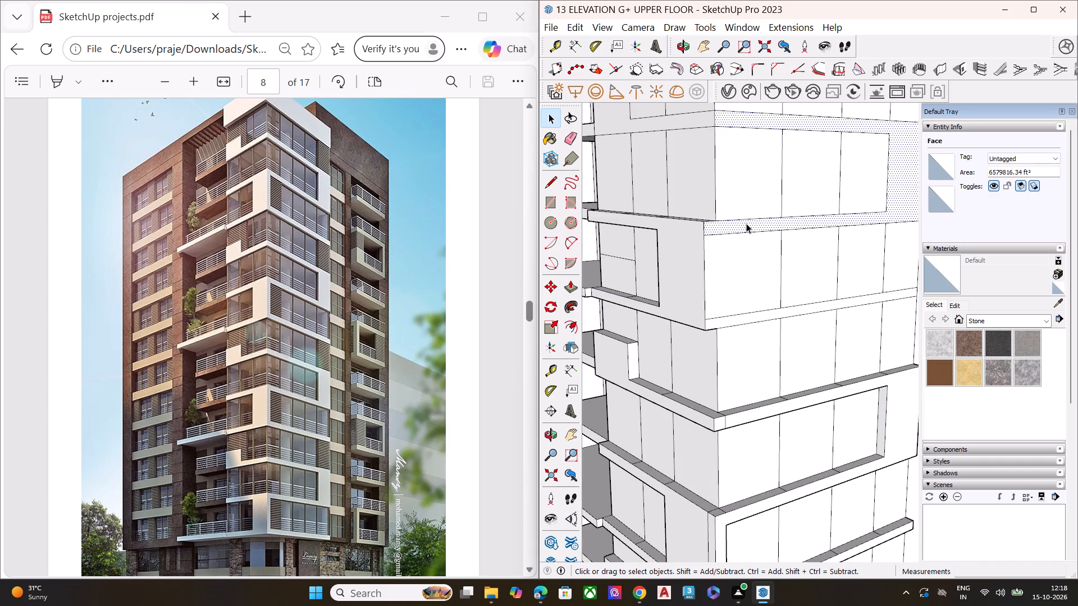
scroll(746, 223, down, 1)
key(space)
click(750, 309)
key(p)
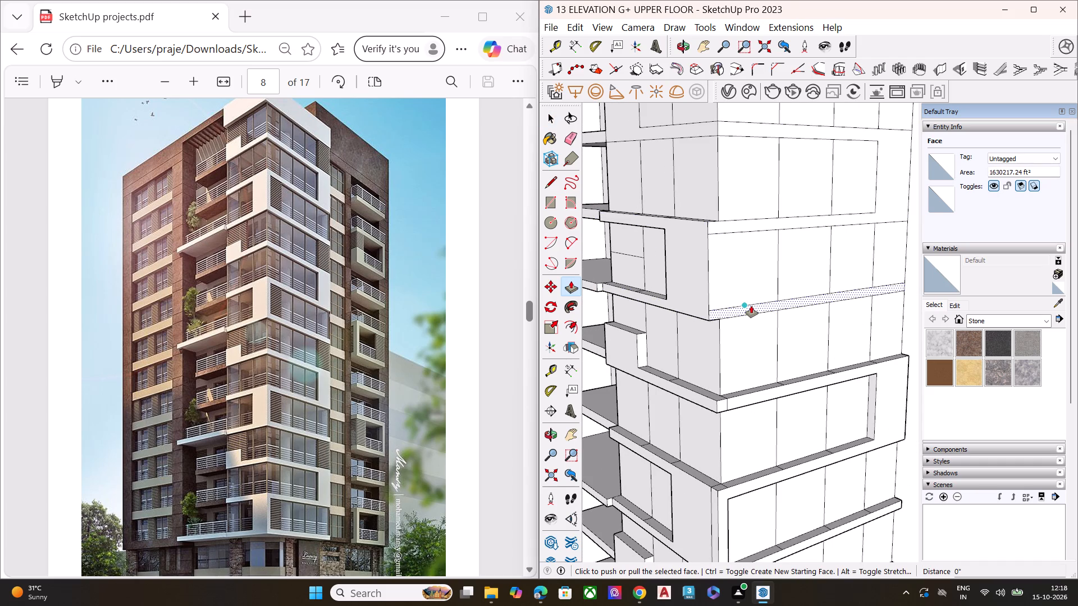
click(751, 306)
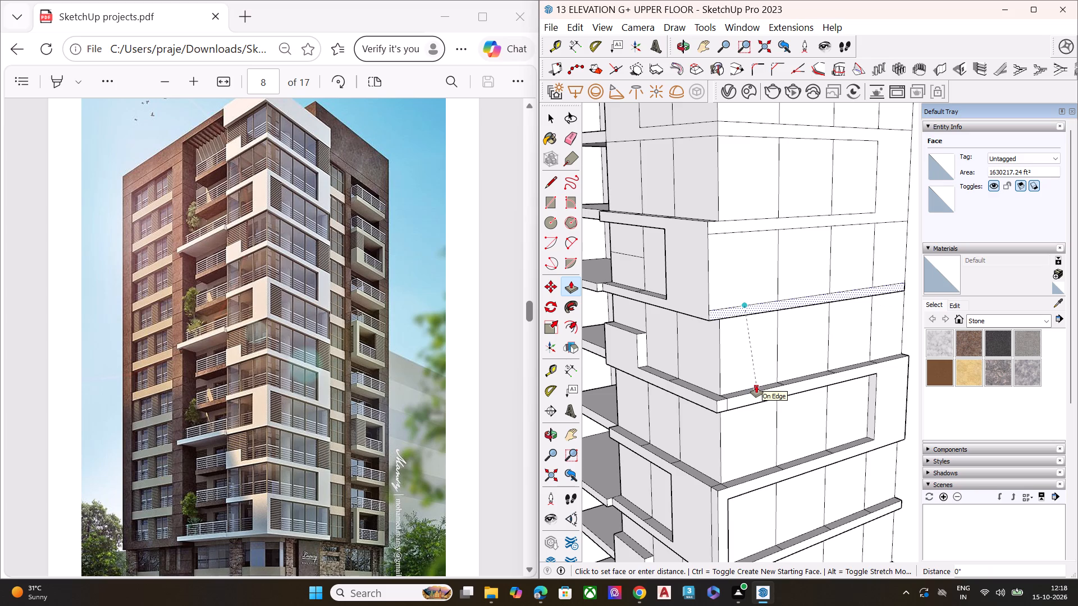
click(759, 391)
Extrude the eighth row's front-side frame 283' 7", level with the front-side band below the seventh row.
scroll(684, 315, down, 2)
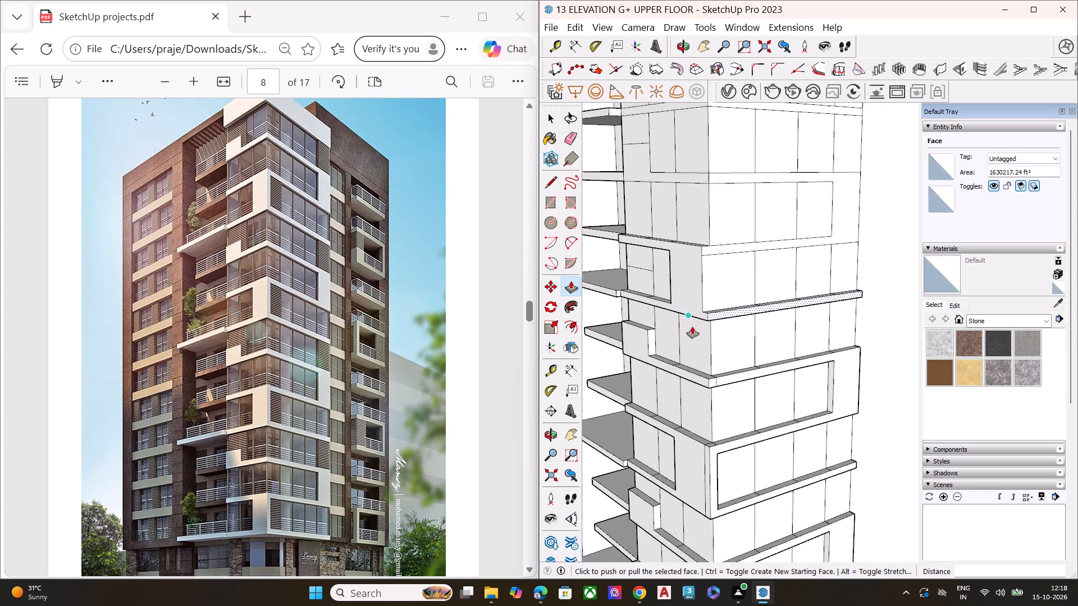
scroll(692, 327, down, 2)
scroll(762, 232, up, 5)
key(space)
click(866, 244)
key(p)
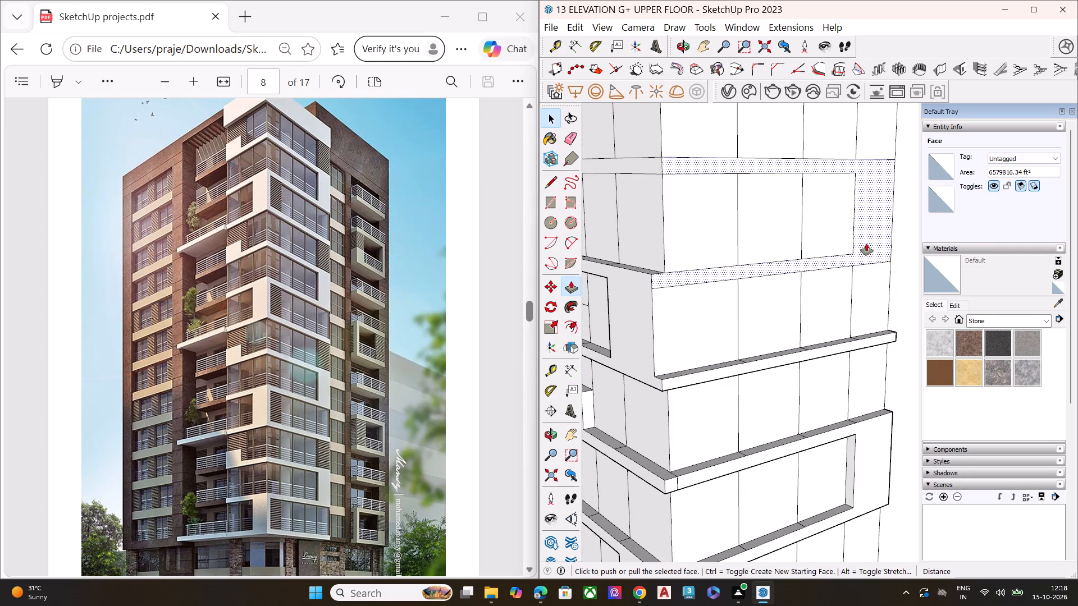
click(869, 234)
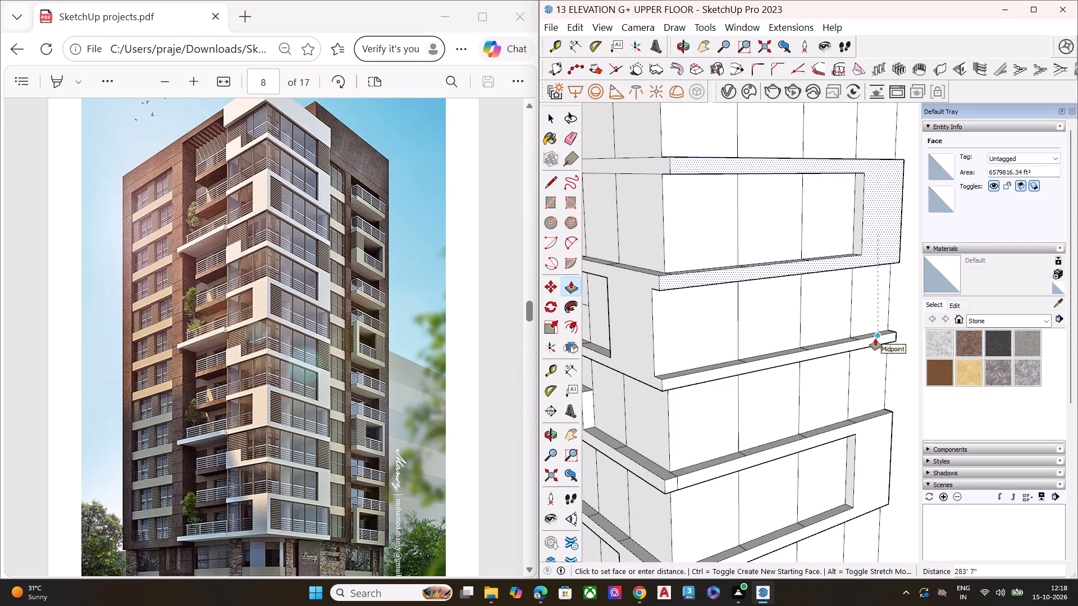
click(875, 338)
Extrude the balcony-side stepped band above the eighth row 301' 3", level with the seventh-row frame below it.
scroll(825, 325, down, 6)
scroll(755, 261, up, 7)
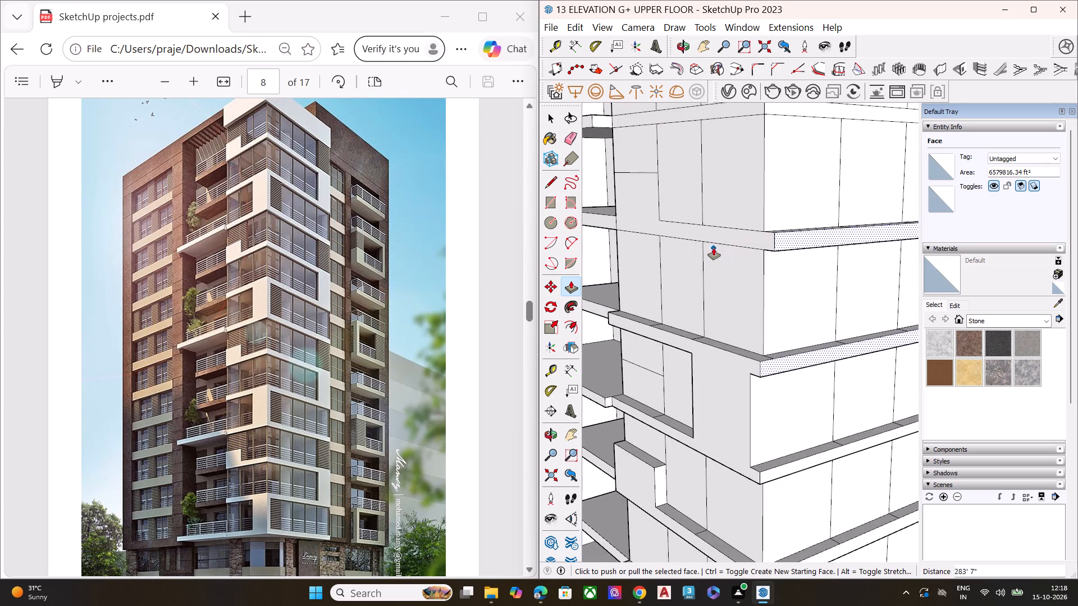
key(space)
click(732, 232)
key(p)
click(750, 238)
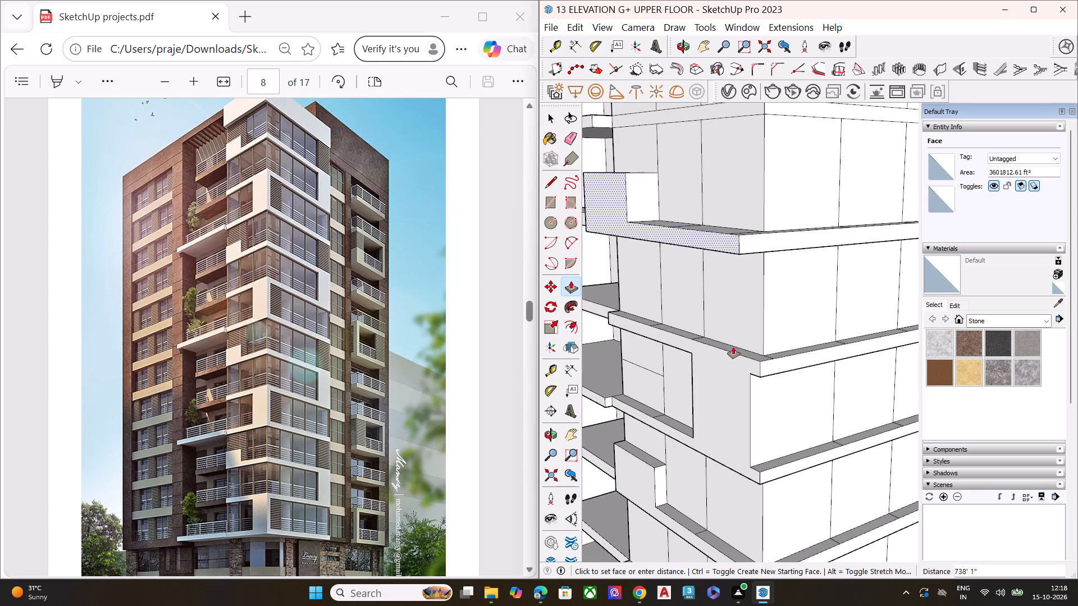
click(737, 355)
Erase the band-edge segment beside the tenth row's balcony-side opening to merge the corner strip with the band below.
scroll(687, 320, down, 7)
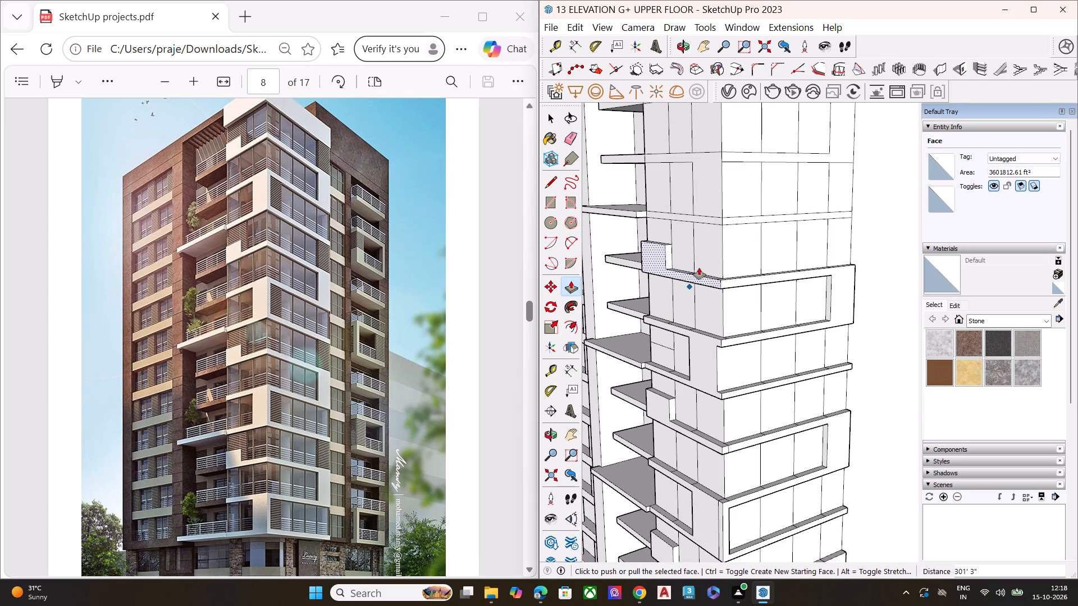
scroll(707, 195, up, 4)
scroll(715, 287, down, 2)
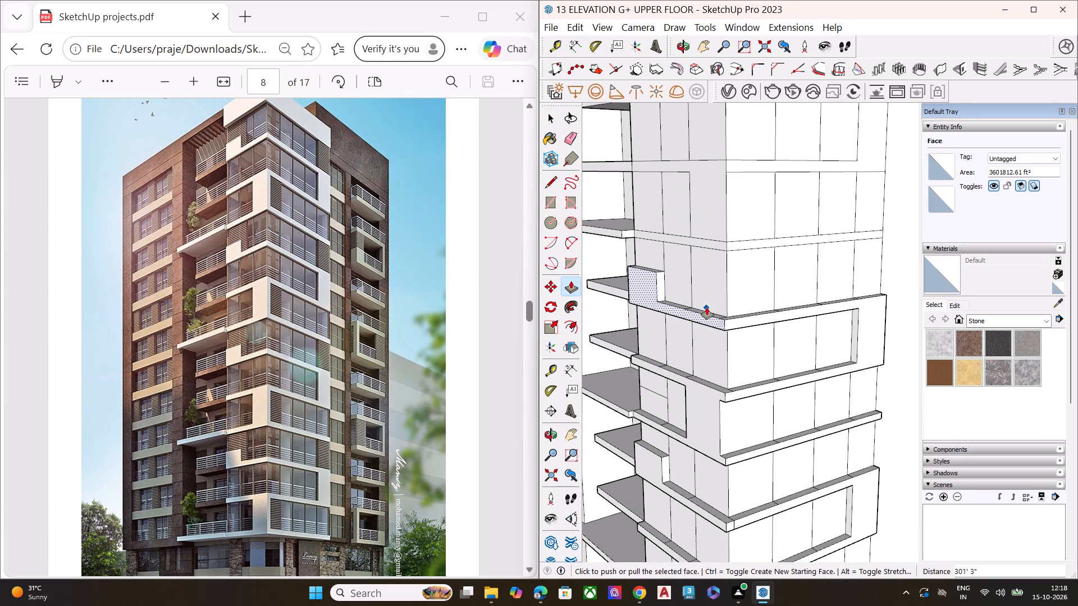
middle_drag(678, 323, 684, 295)
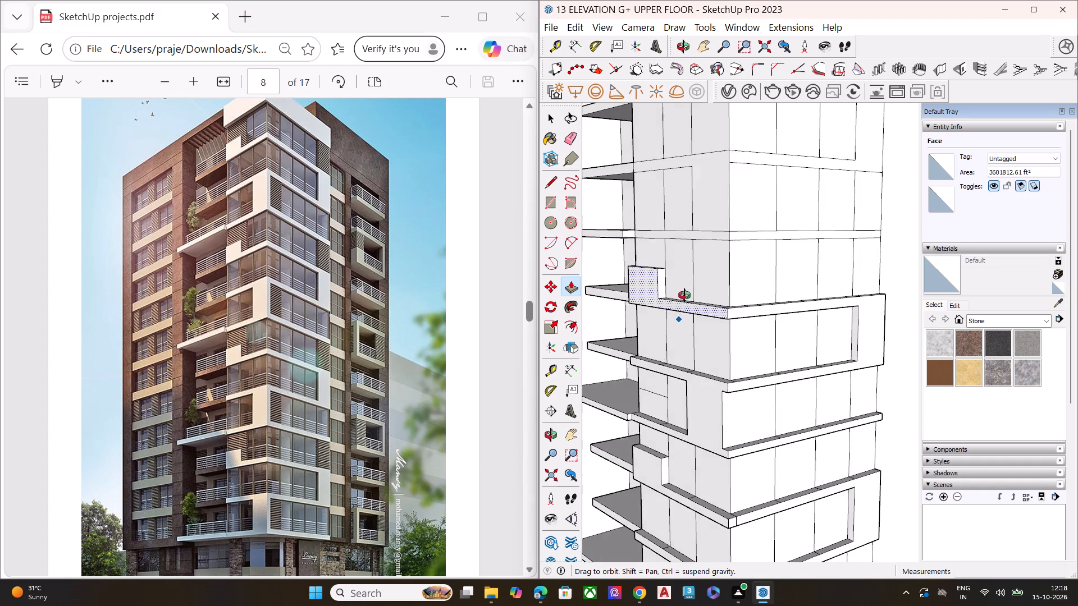
middle_drag(684, 295, 687, 286)
scroll(699, 304, down, 5)
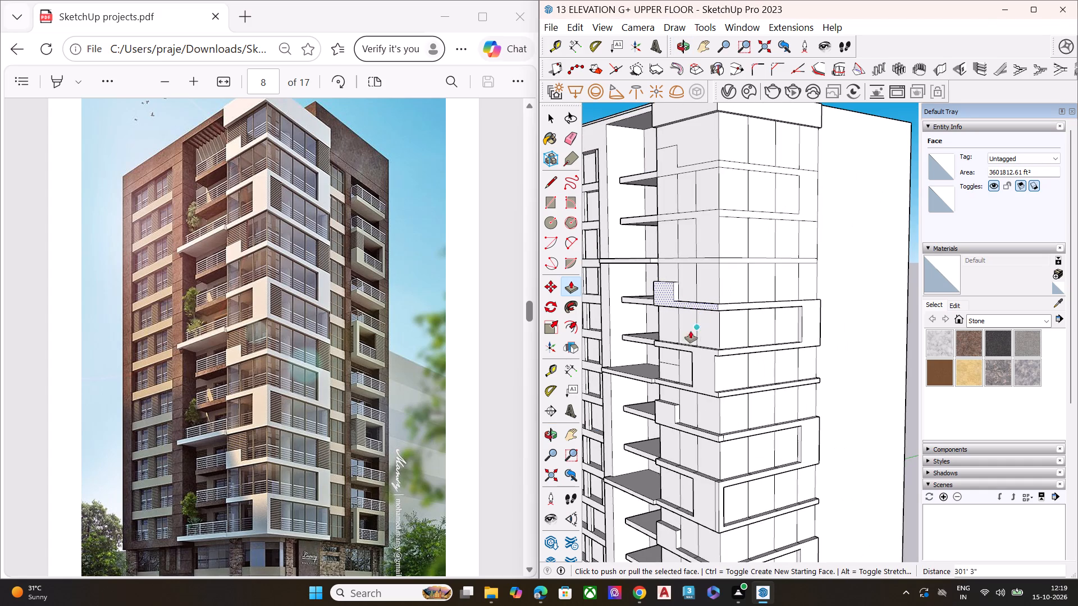
middle_drag(674, 342, 684, 300)
scroll(674, 331, down, 1)
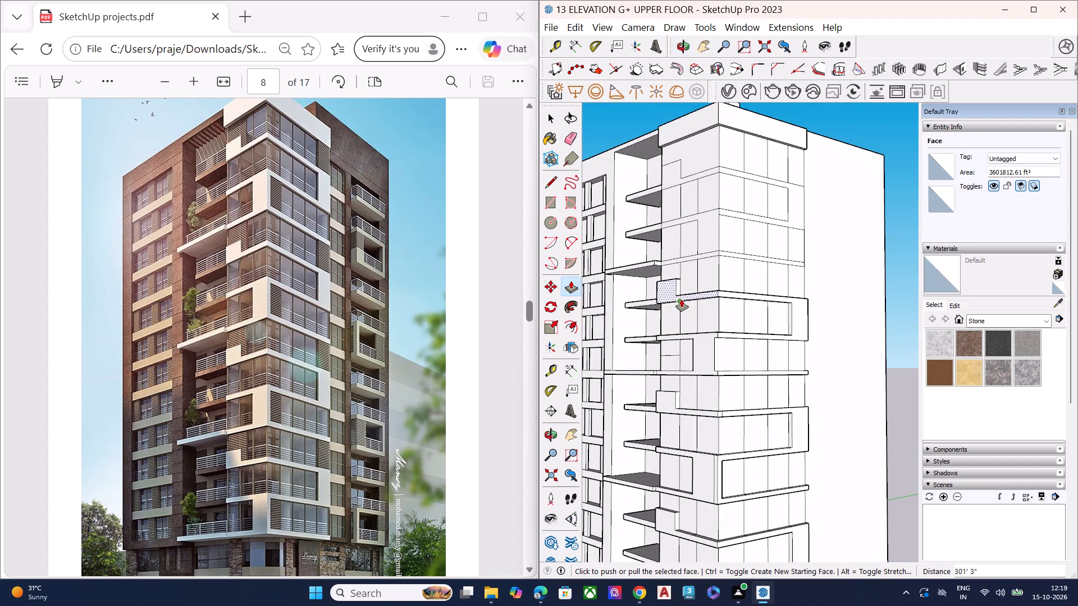
scroll(693, 227, up, 9)
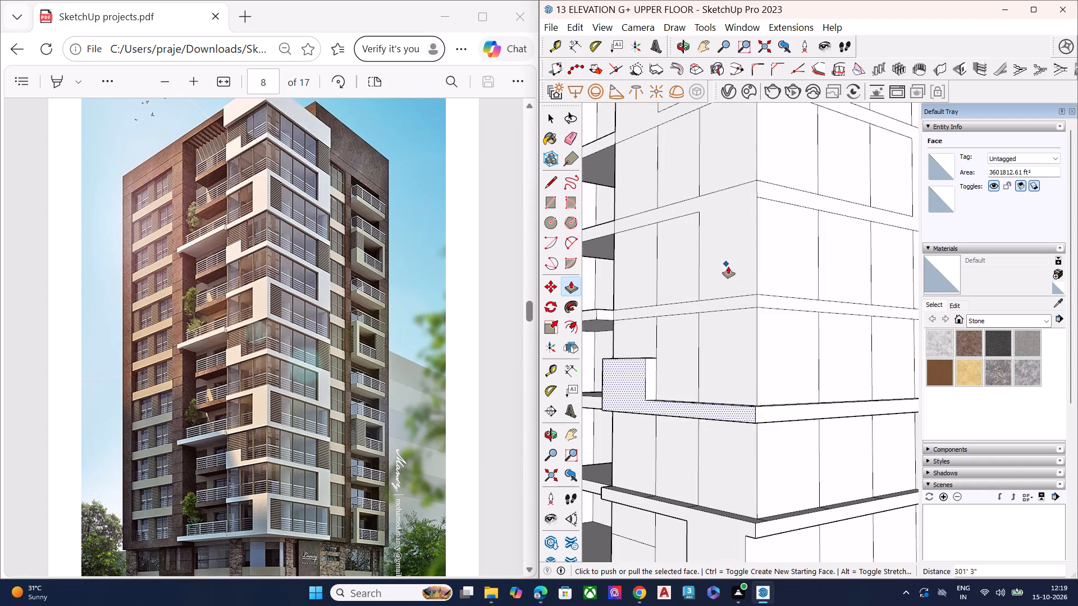
key(space)
key(e)
click(734, 296)
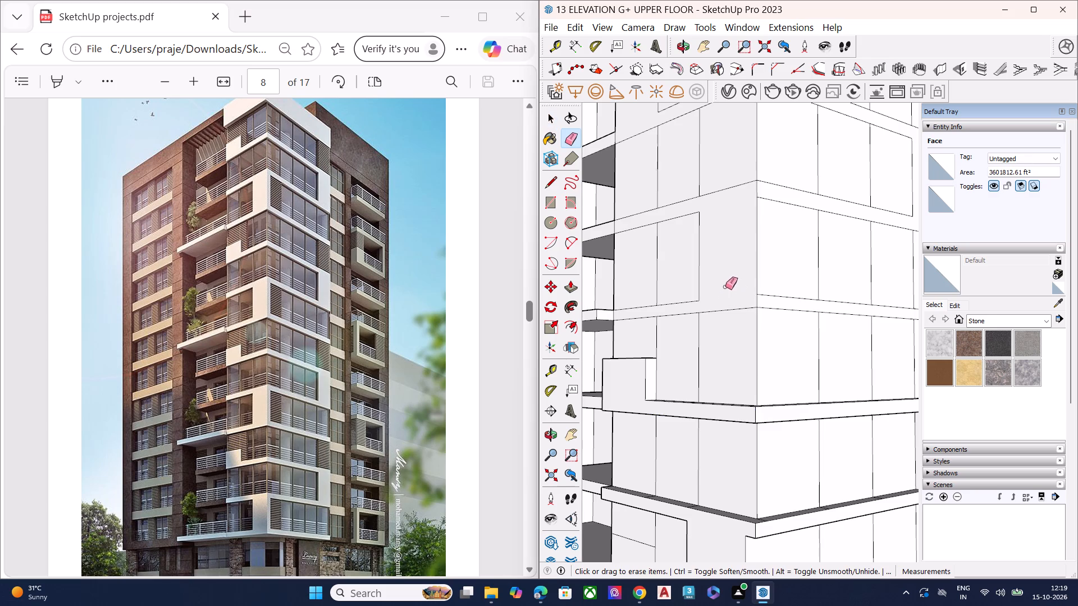
Extrude the tenth row's balcony-side frame level with the stepped band above the eighth row.
scroll(697, 268, down, 1)
scroll(697, 268, up, 1)
scroll(697, 268, down, 3)
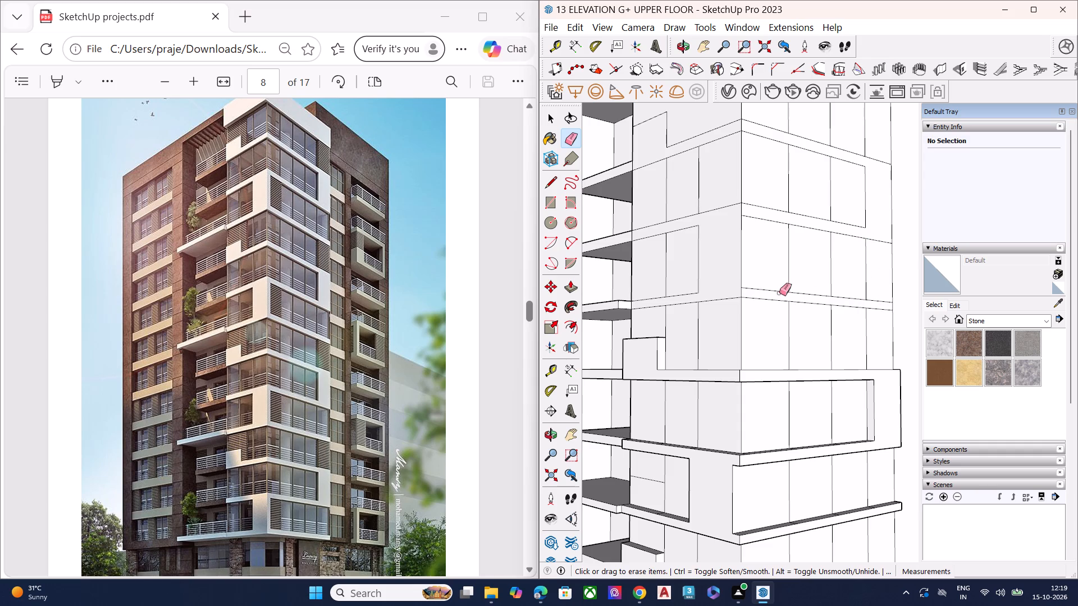
key(space)
click(724, 278)
key(p)
click(730, 270)
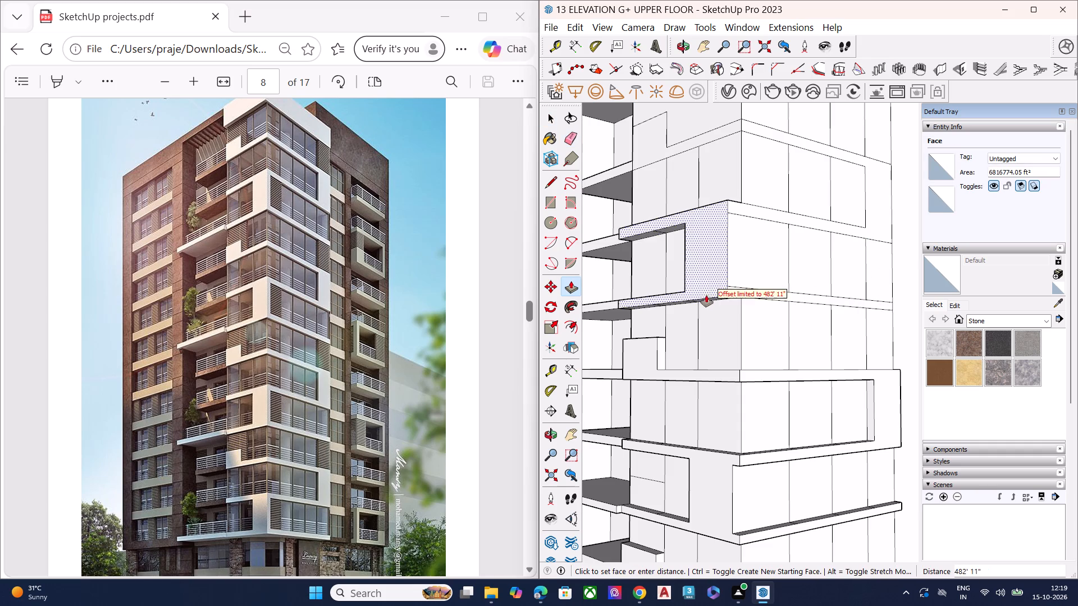
click(682, 367)
Extrude the front-side band below the tenth row level with the eighth-row front-side frame beneath it.
key(space)
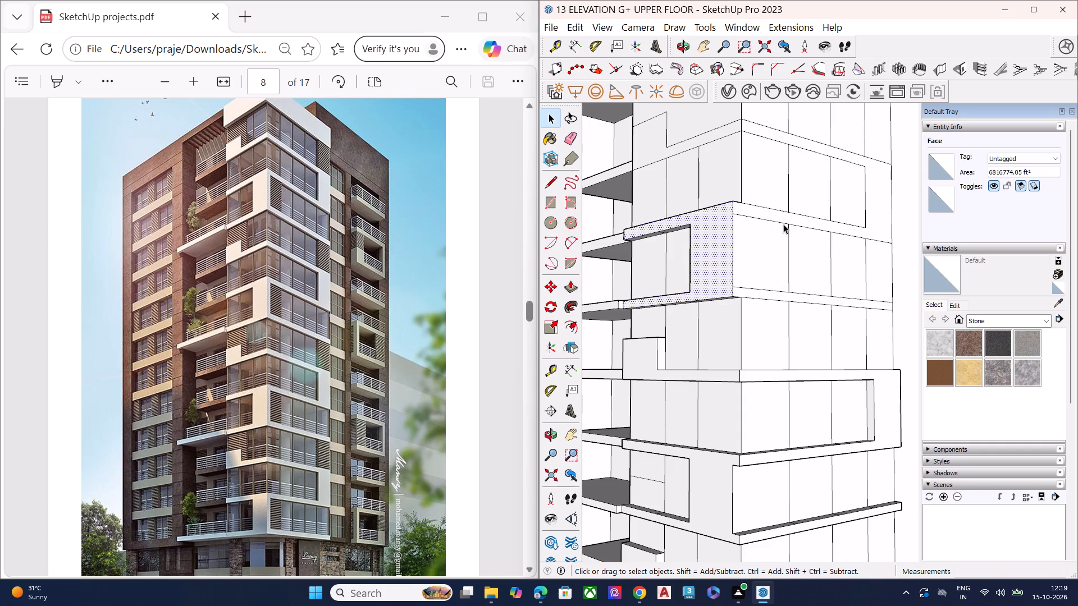
click(785, 218)
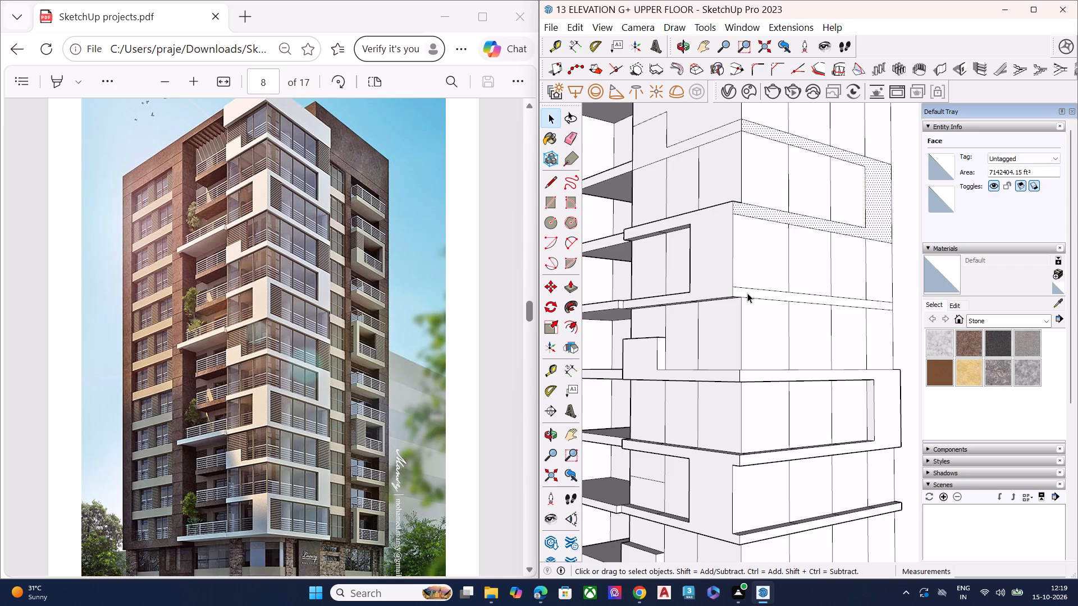
click(747, 293)
key(p)
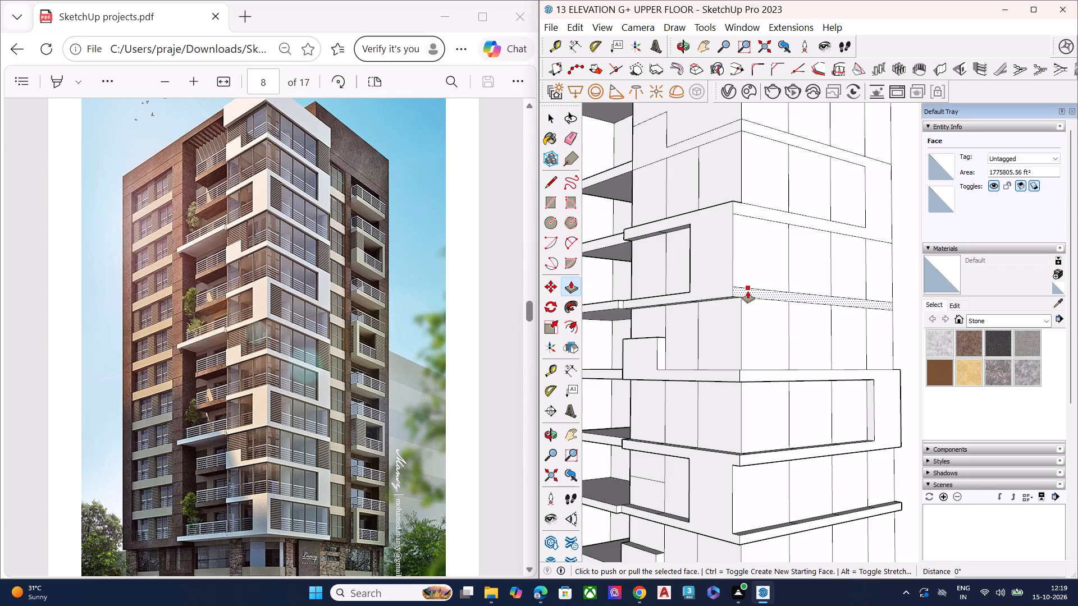
click(748, 291)
click(775, 369)
Extrude the eleventh row's front-side frame level with the front-side band below the tenth row.
middle_drag(768, 323, 770, 419)
key(space)
click(763, 232)
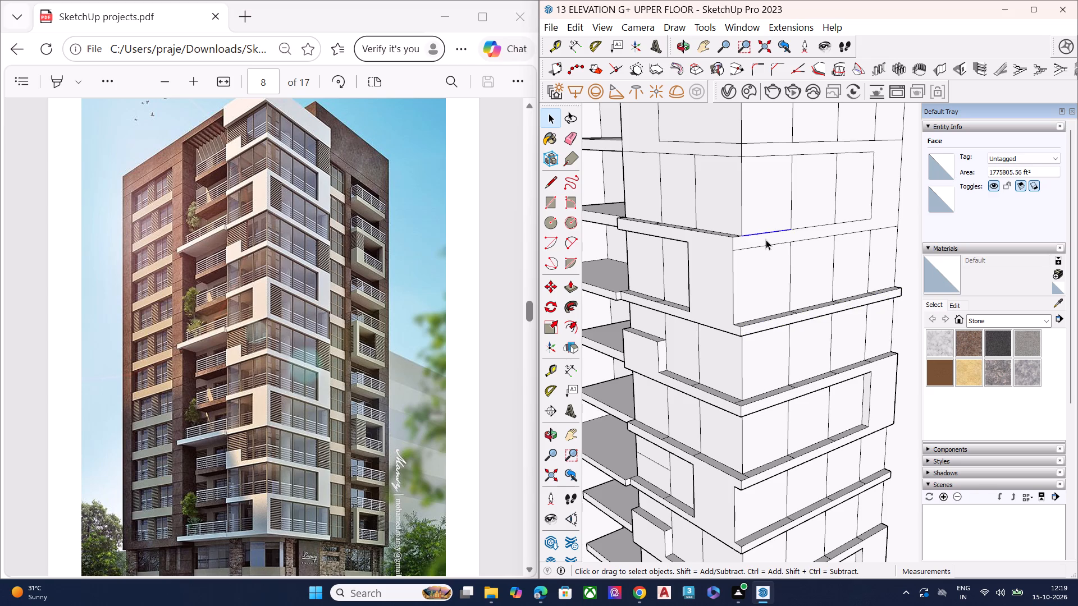
click(766, 240)
key(p)
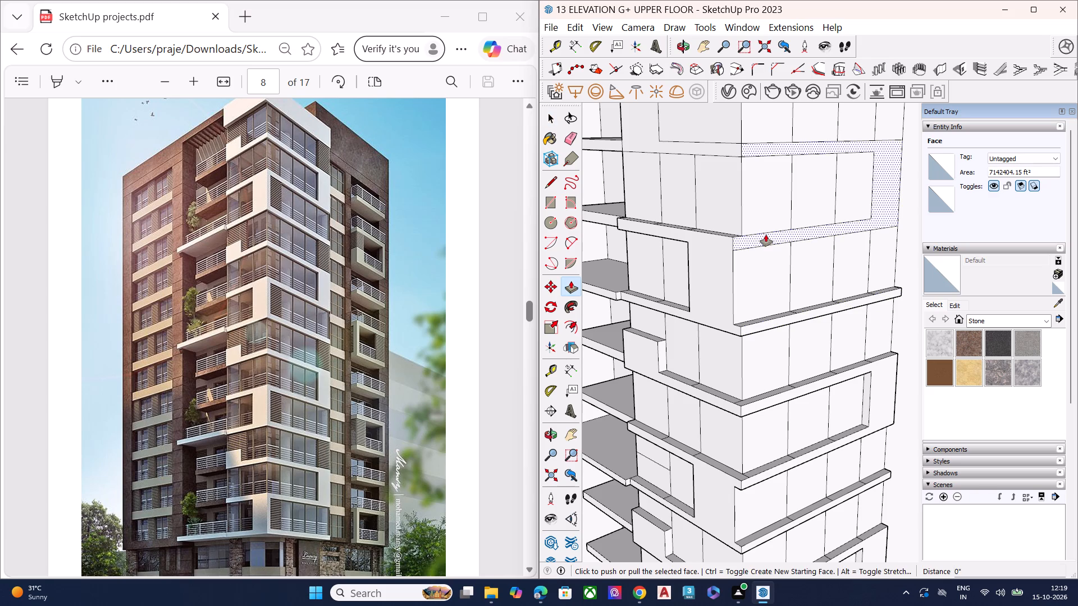
click(766, 235)
click(790, 315)
Extrude the balcony-side stepped band above the eleventh row 301' 3", level with the tenth row's balcony-side frame.
scroll(725, 328, down, 6)
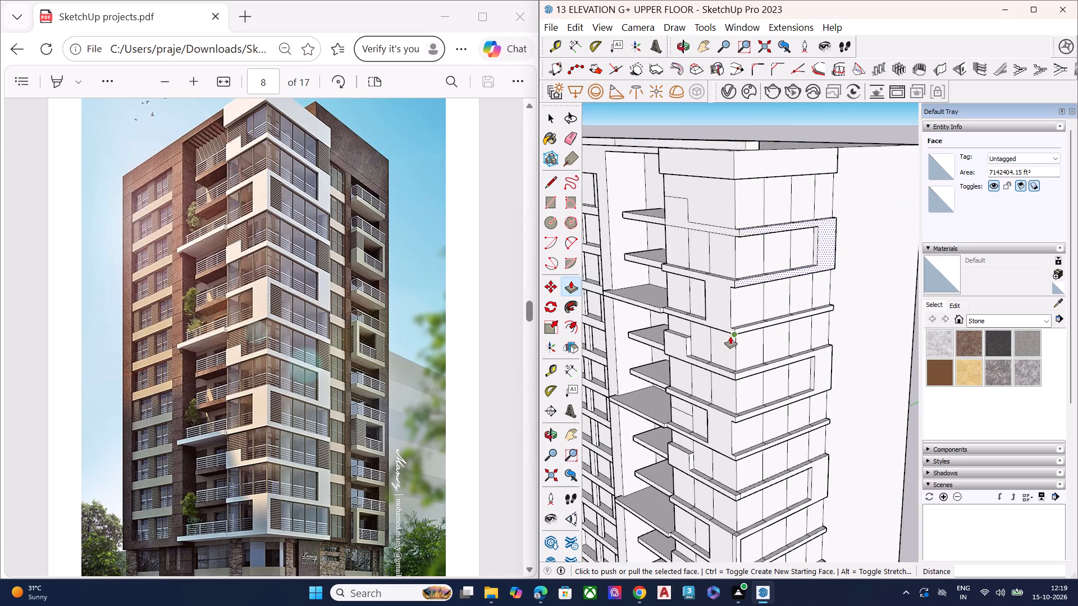
middle_drag(718, 288, 712, 240)
scroll(718, 223, up, 7)
key(space)
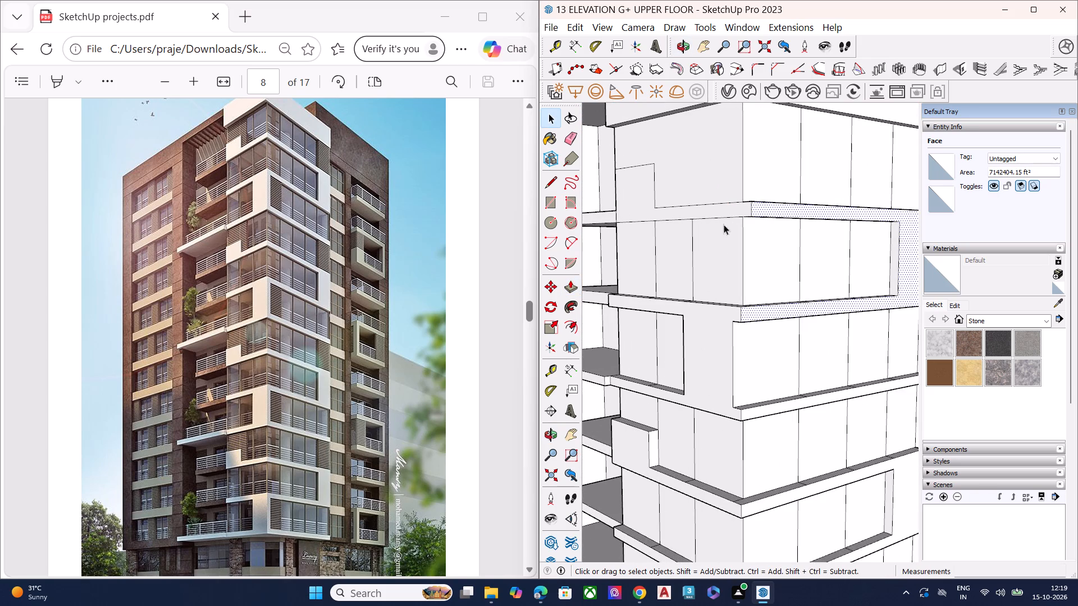
scroll(726, 243, down, 5)
scroll(709, 194, up, 1)
scroll(709, 193, down, 1)
scroll(709, 193, up, 7)
click(686, 268)
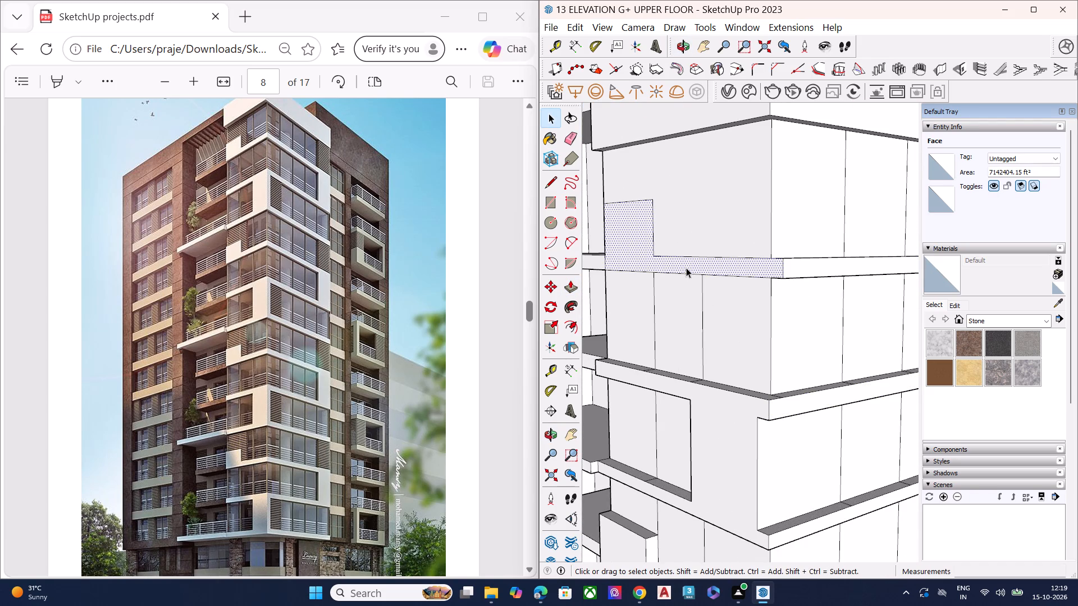
key(p)
click(697, 264)
click(692, 384)
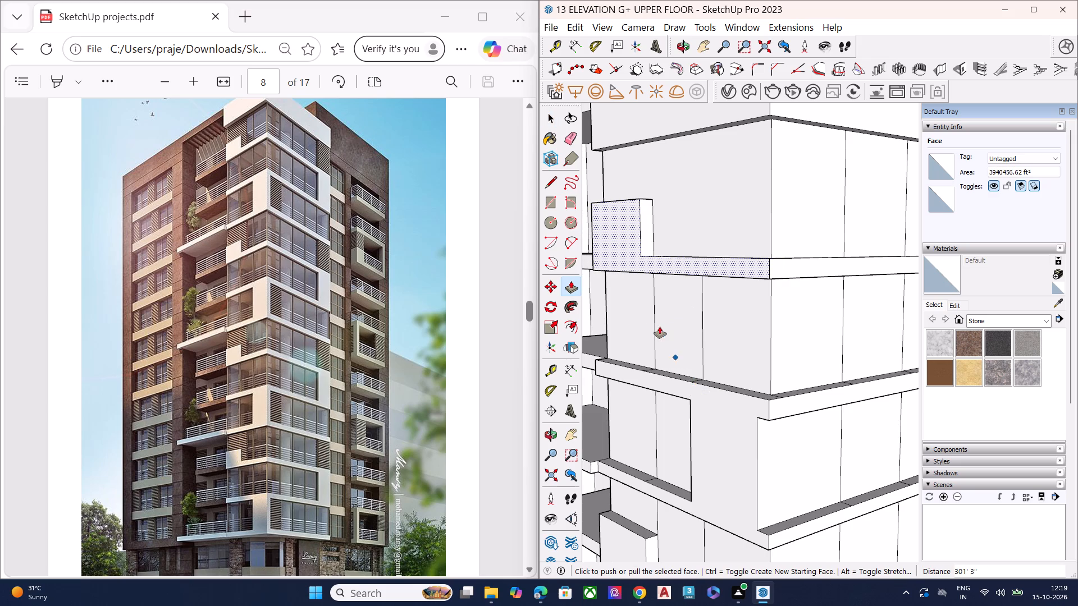
scroll(652, 318, down, 5)
middle_drag(707, 283, 735, 388)
key(space)
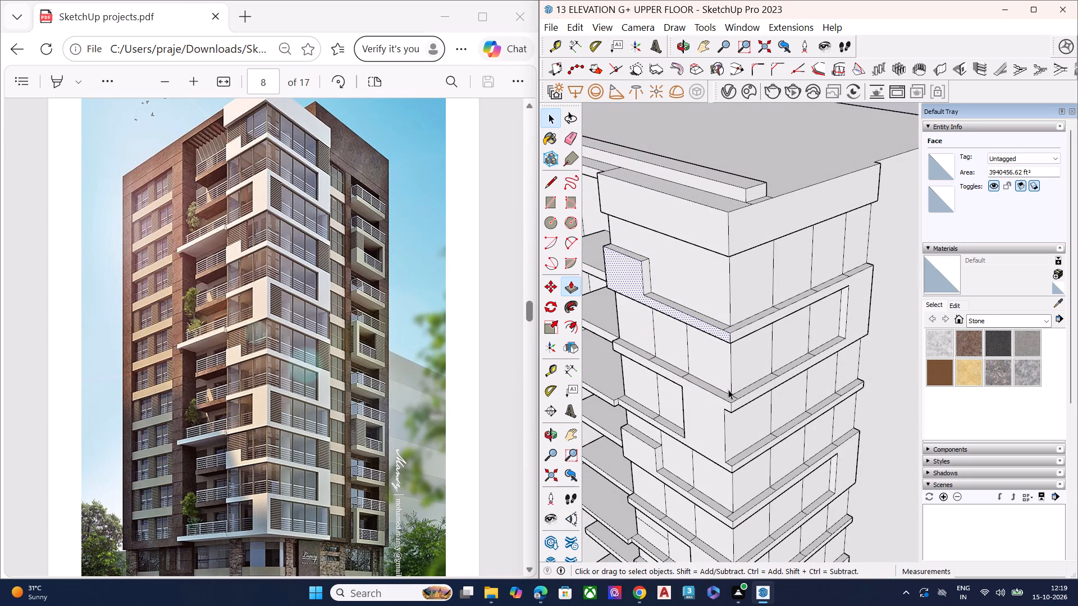
Examine the extruded top stepped band, its side face and the whole building for faces still needing work.
scroll(706, 388, down, 6)
scroll(686, 385, up, 1)
middle_drag(679, 374, 610, 299)
scroll(648, 270, up, 3)
scroll(650, 269, down, 2)
scroll(650, 269, up, 3)
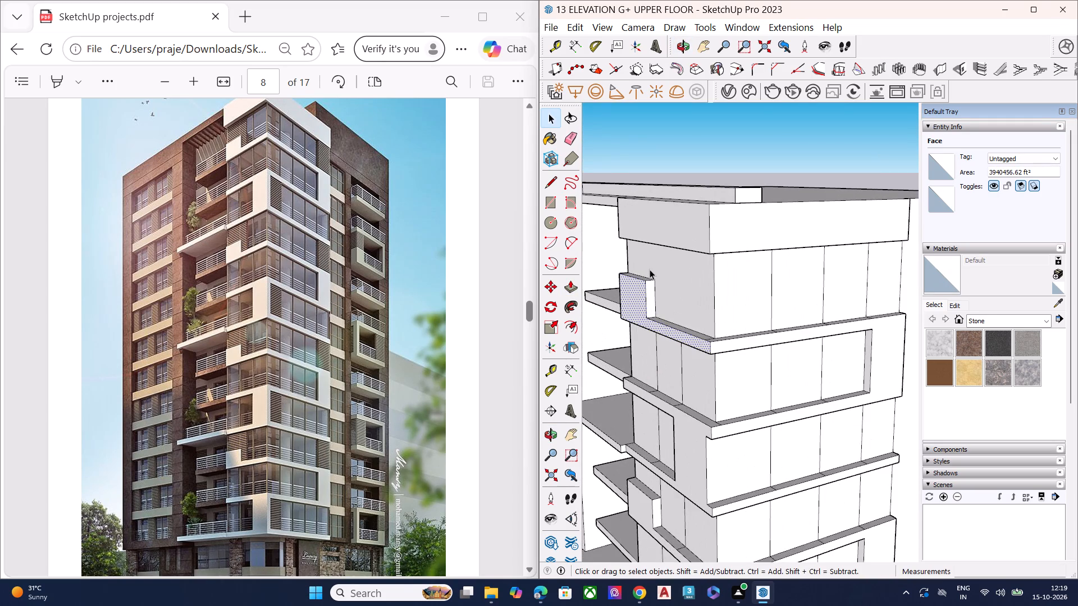
scroll(634, 276, up, 6)
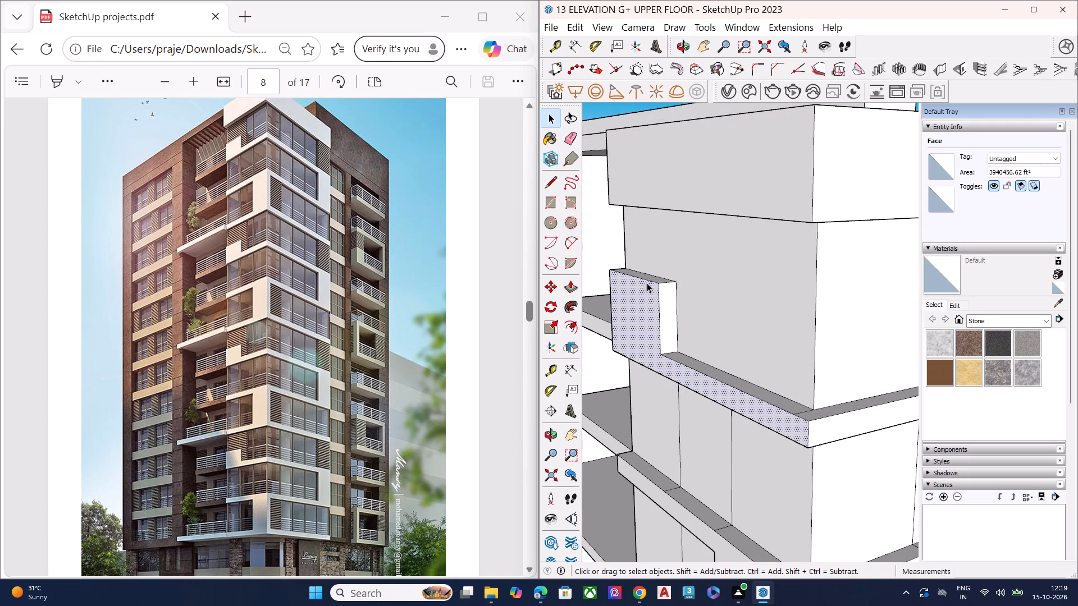
click(643, 300)
key(space)
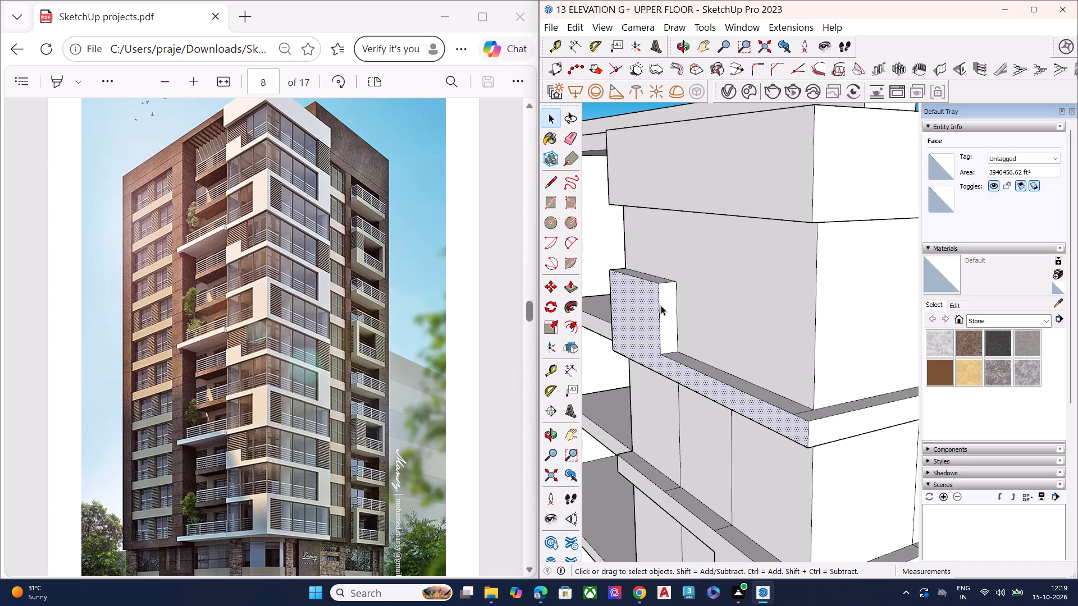
click(664, 304)
middle_drag(653, 320, 793, 296)
scroll(666, 278, down, 11)
scroll(660, 278, up, 1)
scroll(687, 260, down, 4)
scroll(704, 260, up, 1)
scroll(706, 260, down, 15)
middle_drag(728, 337, 723, 334)
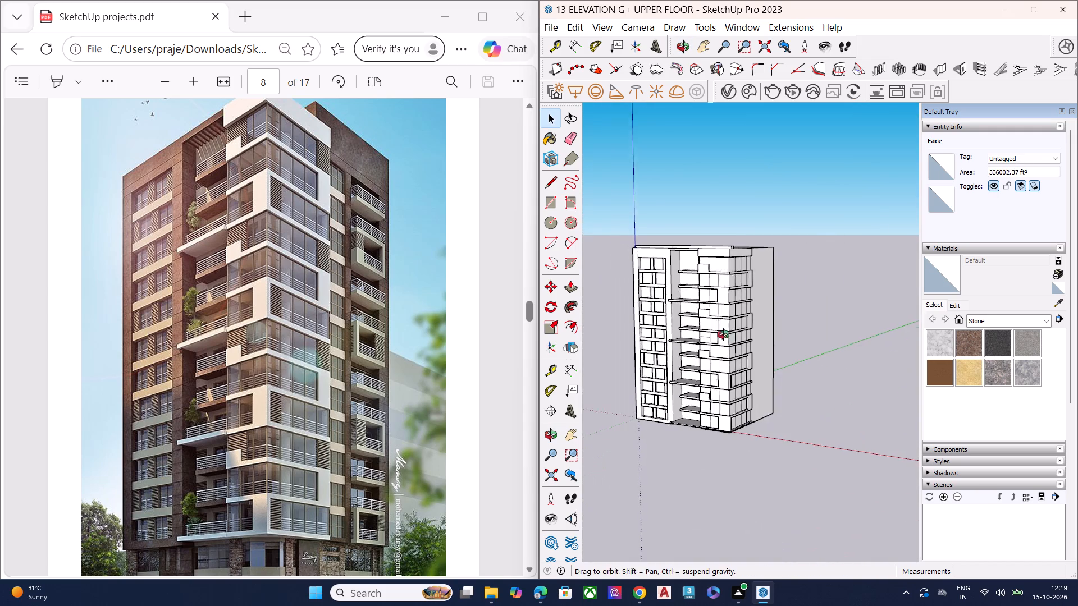
Erase the stray horizontal edge inside the seventh row's balcony-side opening.
middle_drag(723, 334, 675, 269)
scroll(724, 361, up, 7)
middle_drag(656, 323, 647, 314)
scroll(652, 307, up, 5)
click(682, 296)
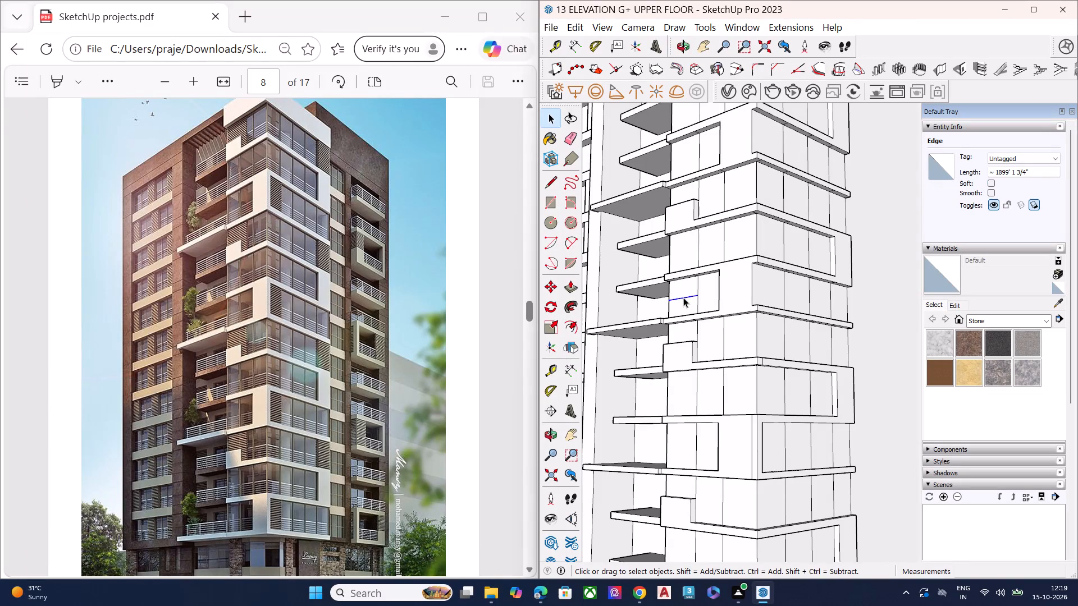
key(Delete)
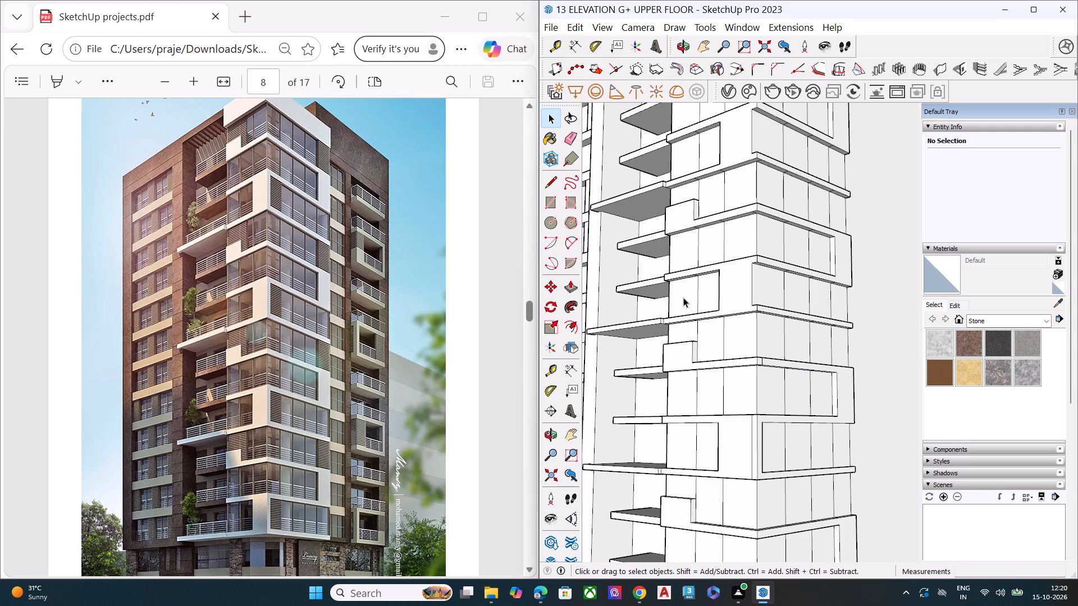
Erase the short vertical edge beside the building corner on the front side of the stepped band above the fifth row.
scroll(683, 297, up, 1)
scroll(715, 359, down, 2)
scroll(770, 375, up, 7)
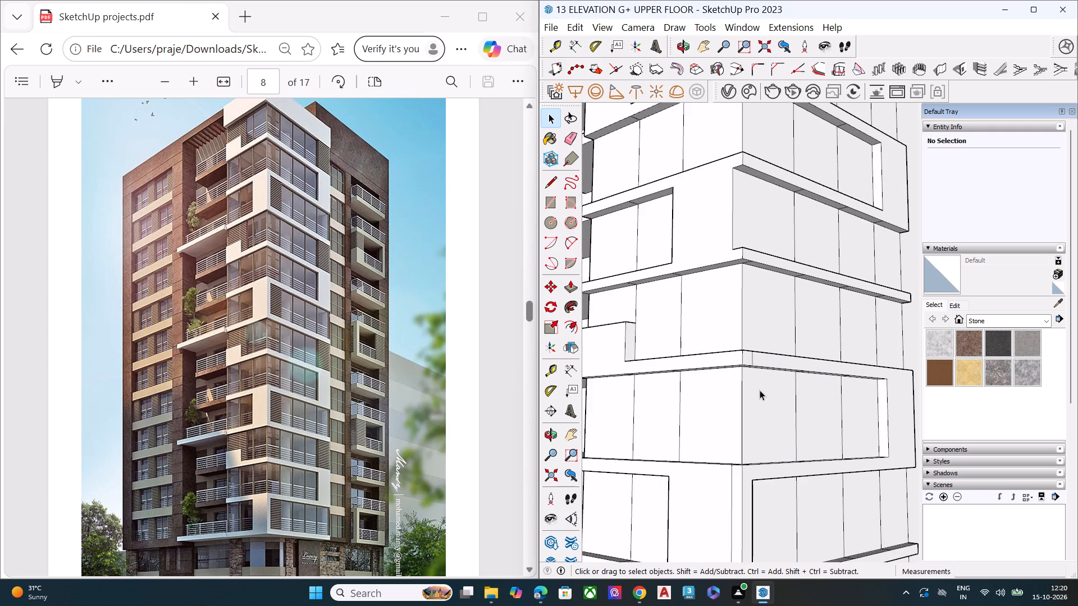
scroll(744, 352, up, 5)
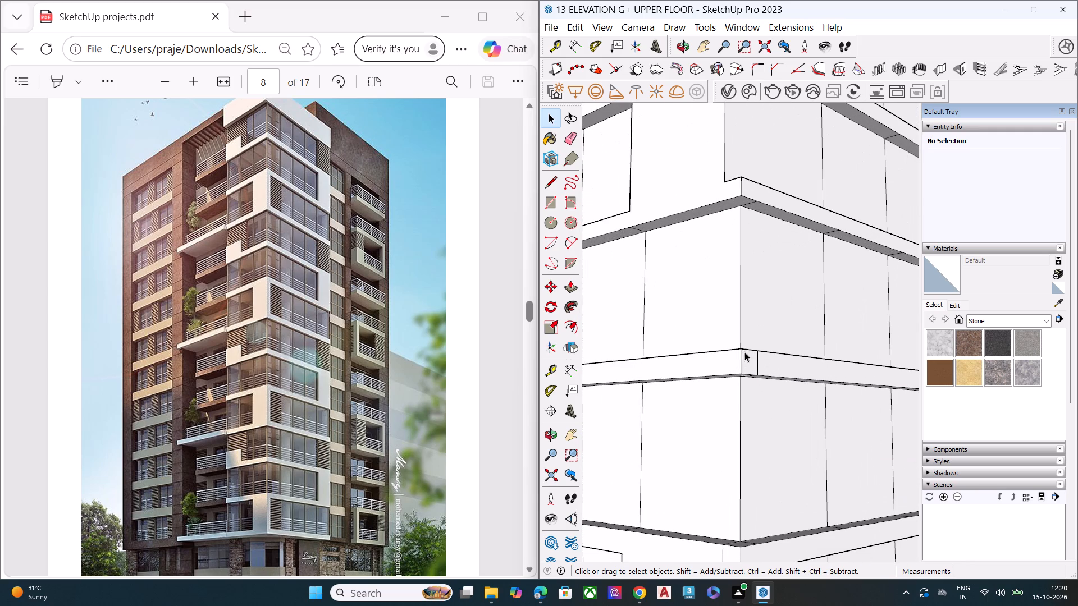
click(758, 367)
key(Delete)
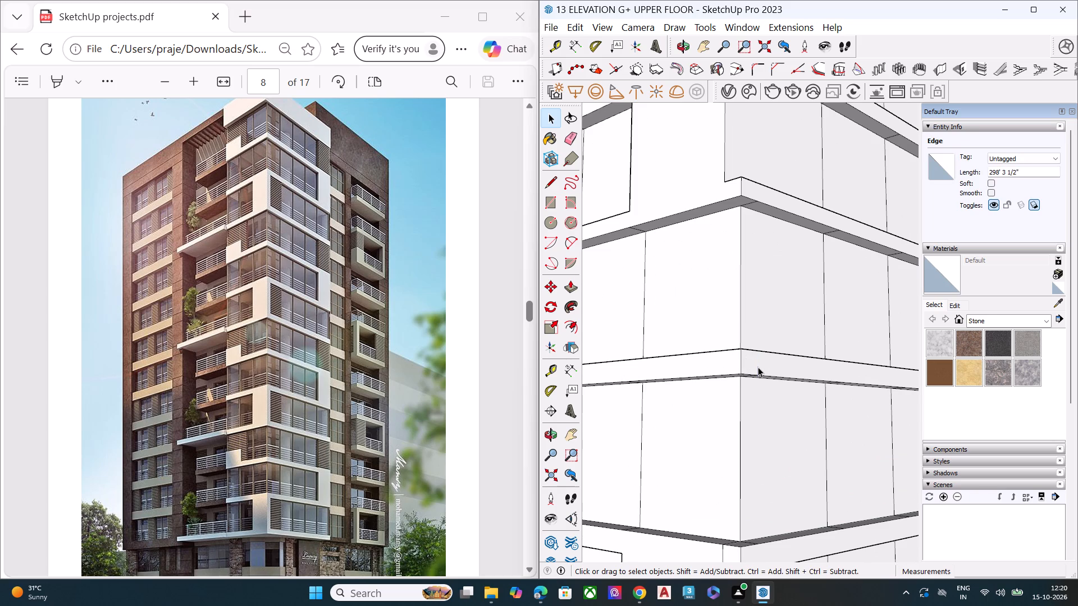
Erase the first short seam line on the balcony-side underside of the band below the seventh row.
scroll(758, 367, down, 9)
middle_drag(737, 374, 736, 374)
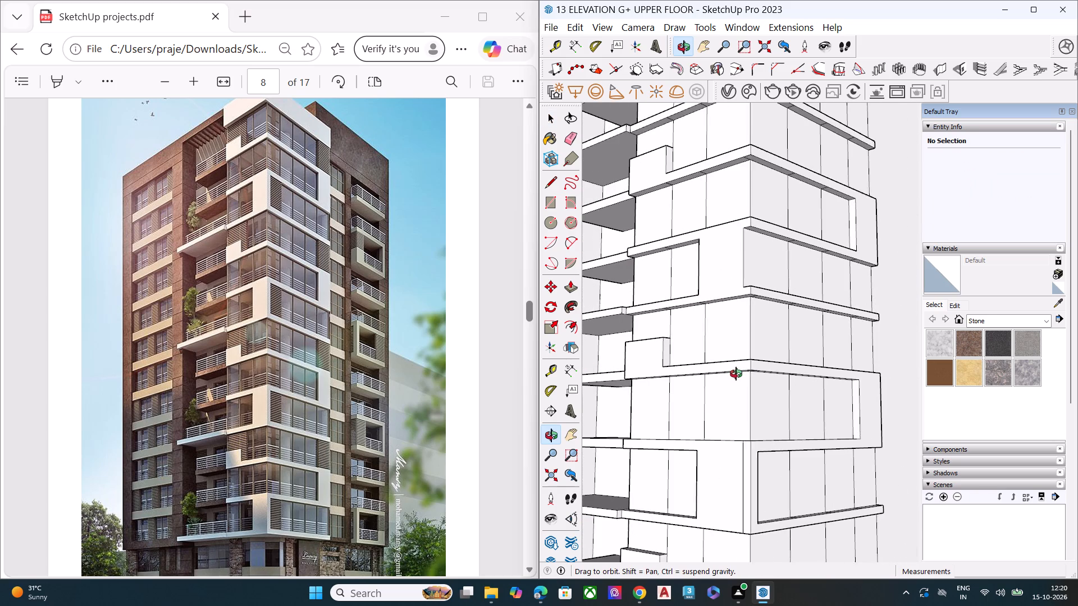
middle_drag(736, 374, 800, 272)
scroll(775, 278, up, 1)
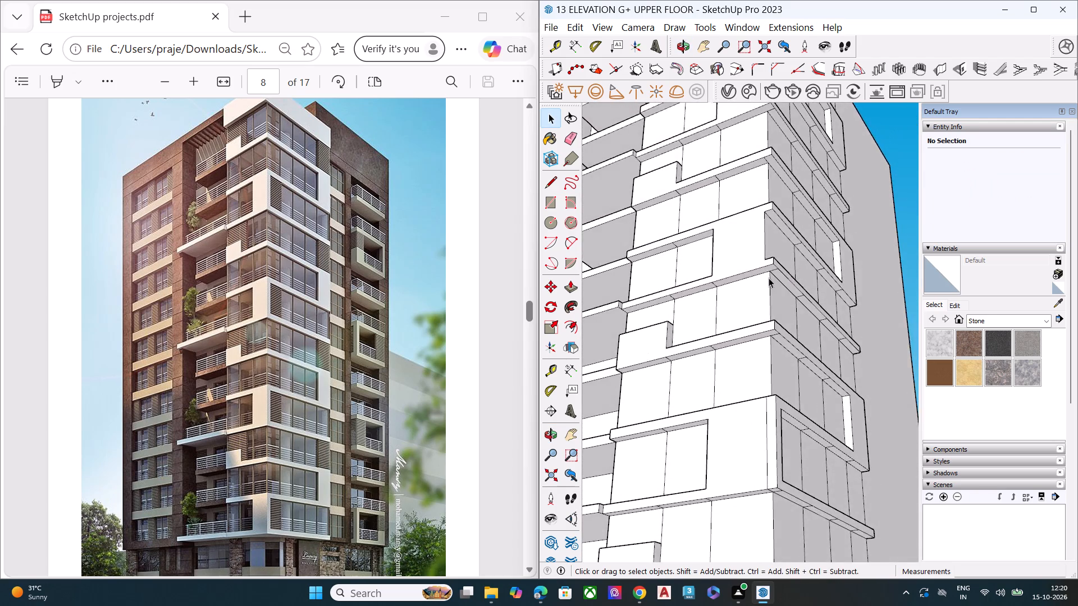
scroll(769, 278, up, 7)
scroll(734, 313, down, 8)
scroll(641, 324, up, 4)
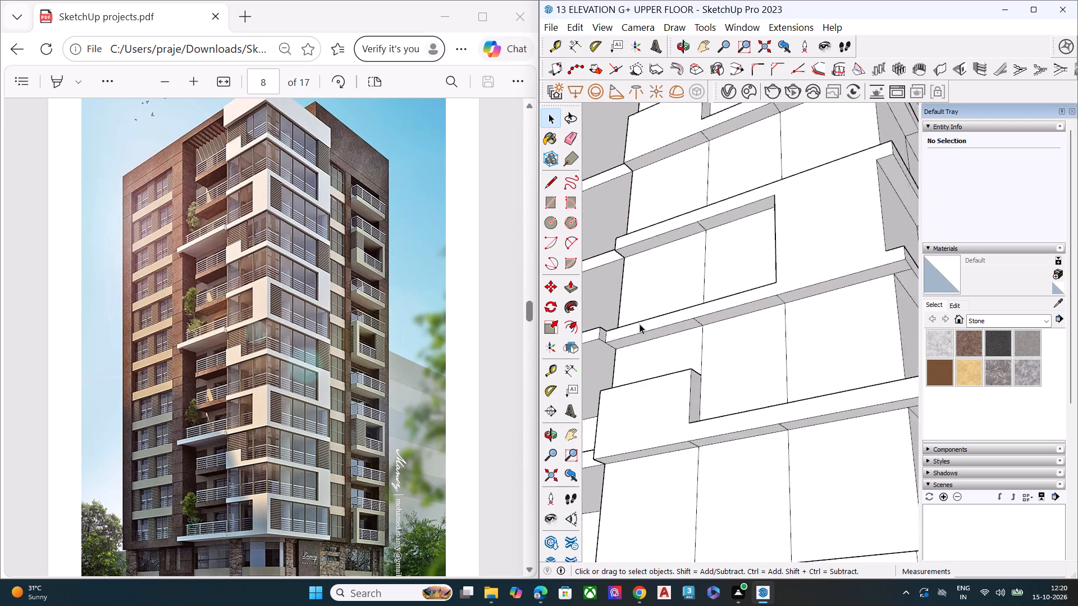
scroll(640, 324, up, 3)
scroll(714, 330, up, 3)
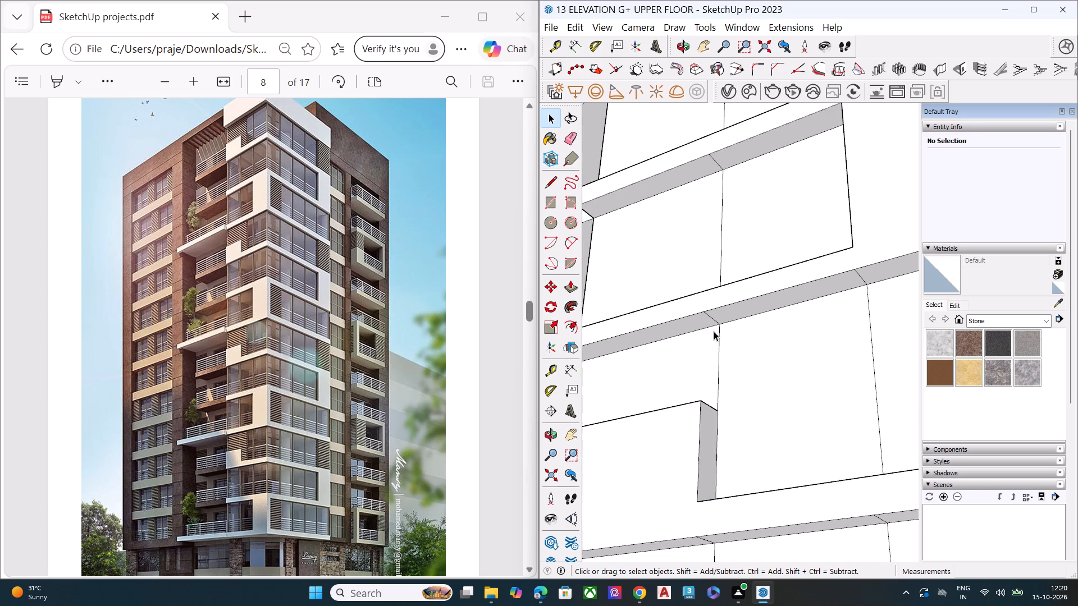
key(e)
click(713, 319)
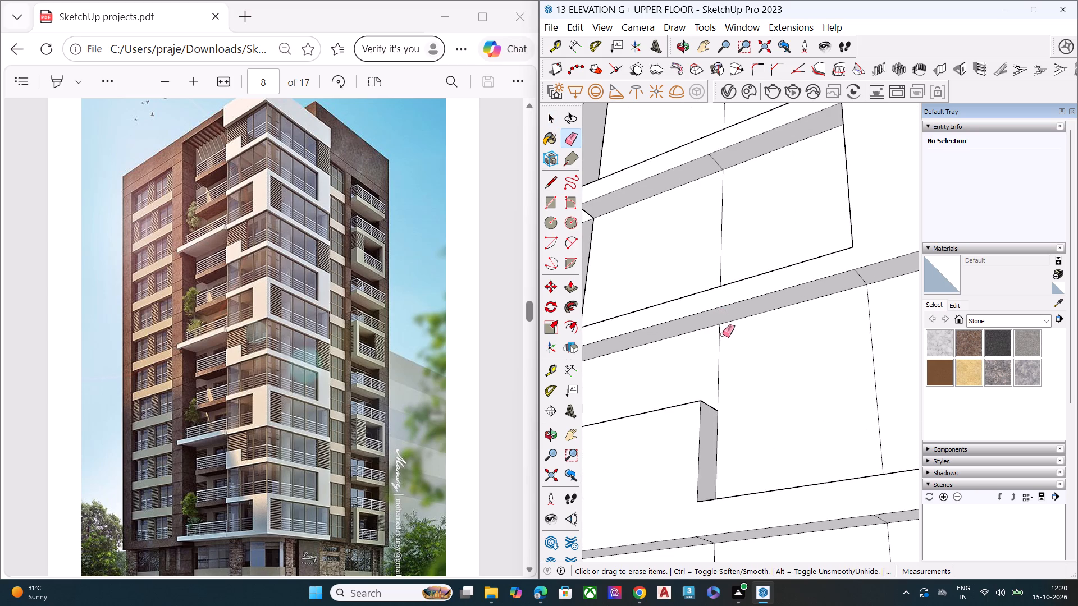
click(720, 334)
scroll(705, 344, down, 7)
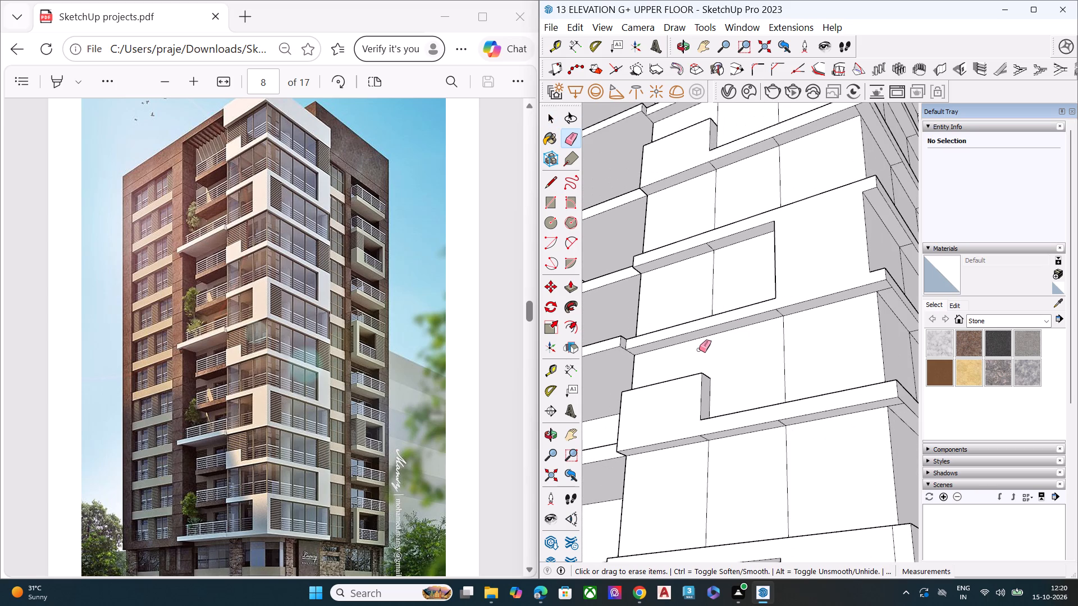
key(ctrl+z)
Erase the remaining short seam line on the balcony-side underside of the band below the seventh row.
scroll(776, 318, up, 5)
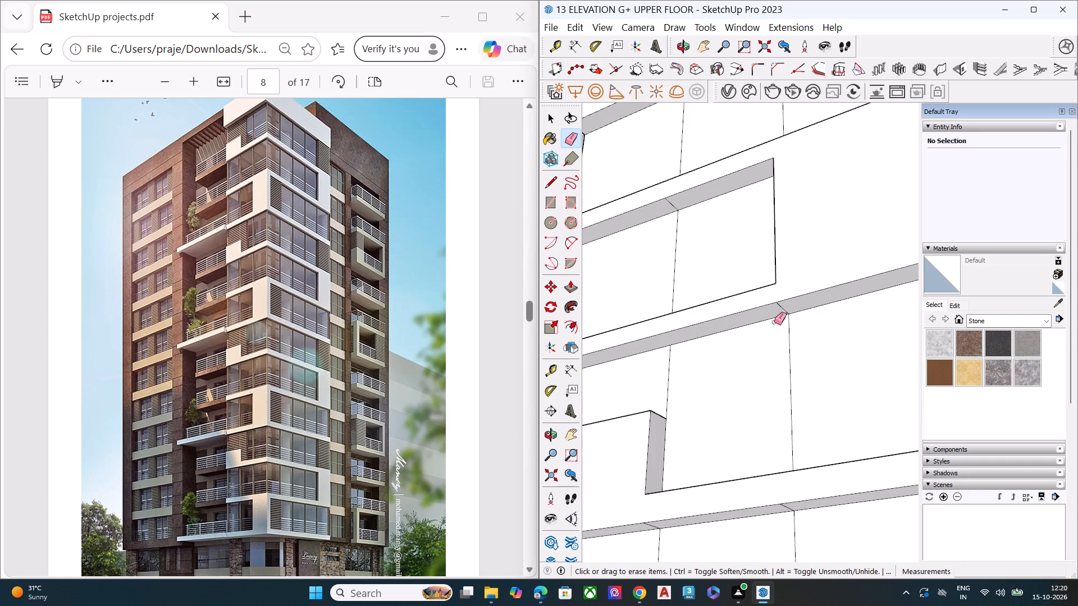
middle_drag(774, 323, 760, 253)
scroll(760, 253, up, 6)
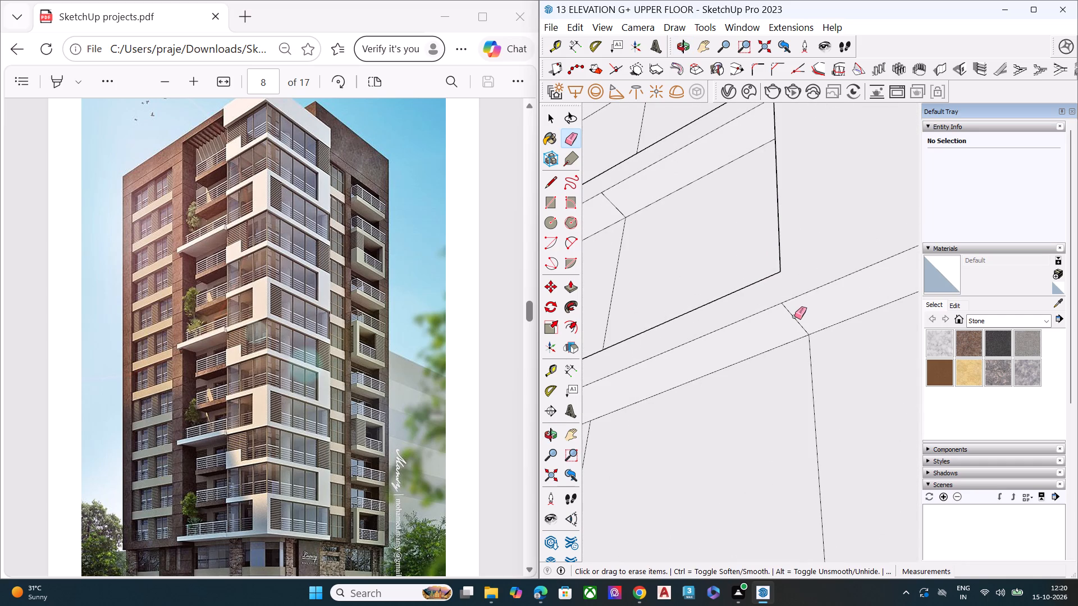
click(794, 316)
Erase the short seam line on the frame's underside above the seventh row's balcony-side opening.
scroll(752, 350, down, 7)
scroll(721, 370, up, 1)
scroll(721, 370, down, 2)
scroll(652, 256, up, 6)
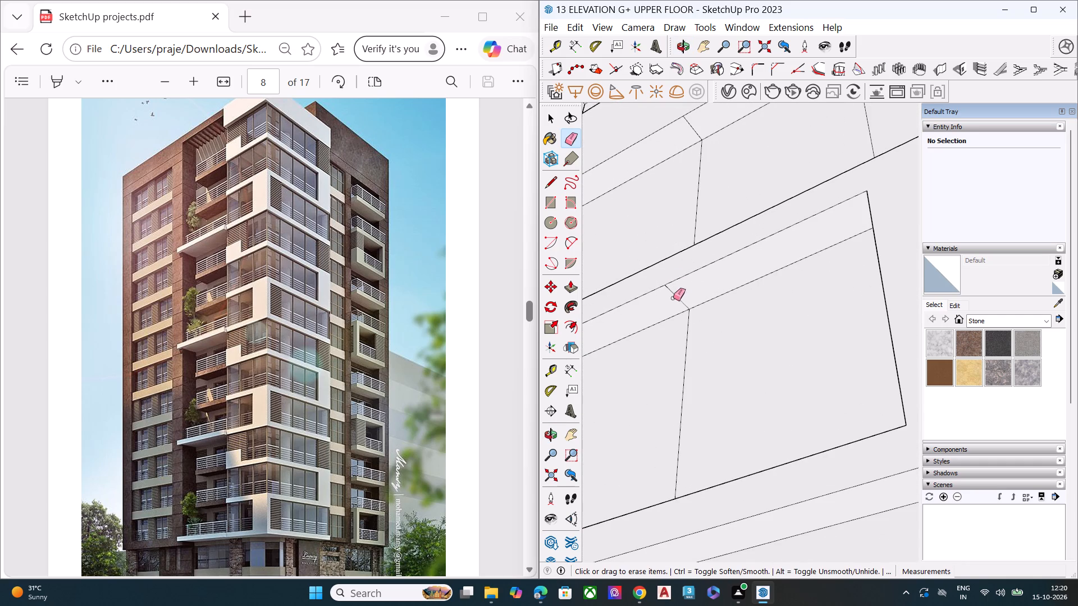
click(678, 295)
Erase the two short seam lines on the balcony-side underside of the stepped band above the eighth row.
scroll(735, 314, down, 2)
scroll(750, 323, up, 1)
scroll(753, 324, down, 6)
scroll(800, 347, up, 1)
scroll(800, 348, down, 2)
scroll(803, 349, up, 1)
scroll(803, 349, down, 4)
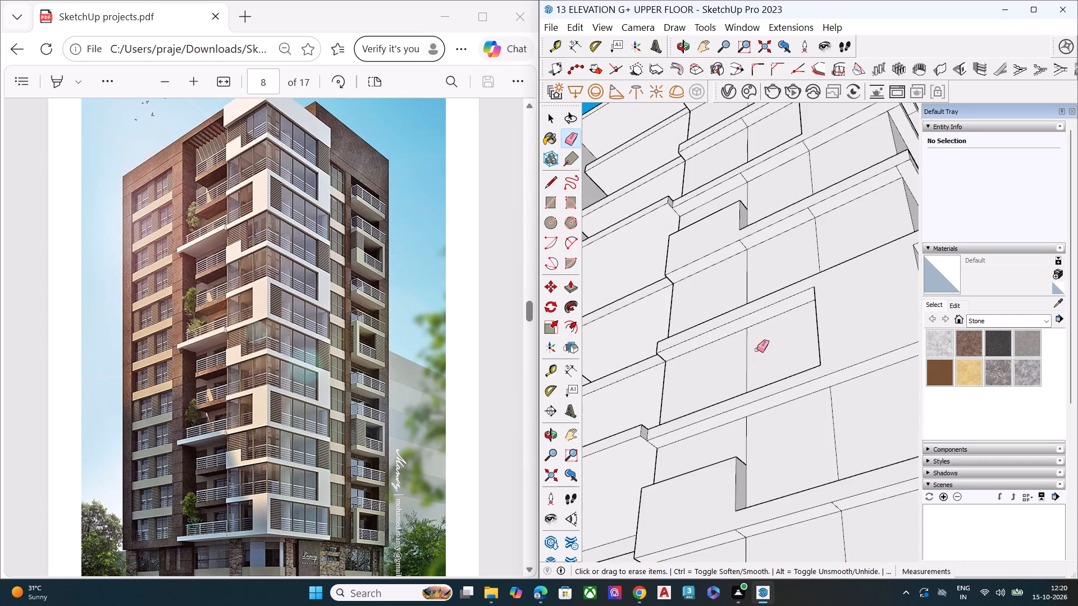
scroll(757, 227, up, 10)
click(728, 269)
scroll(691, 294, down, 5)
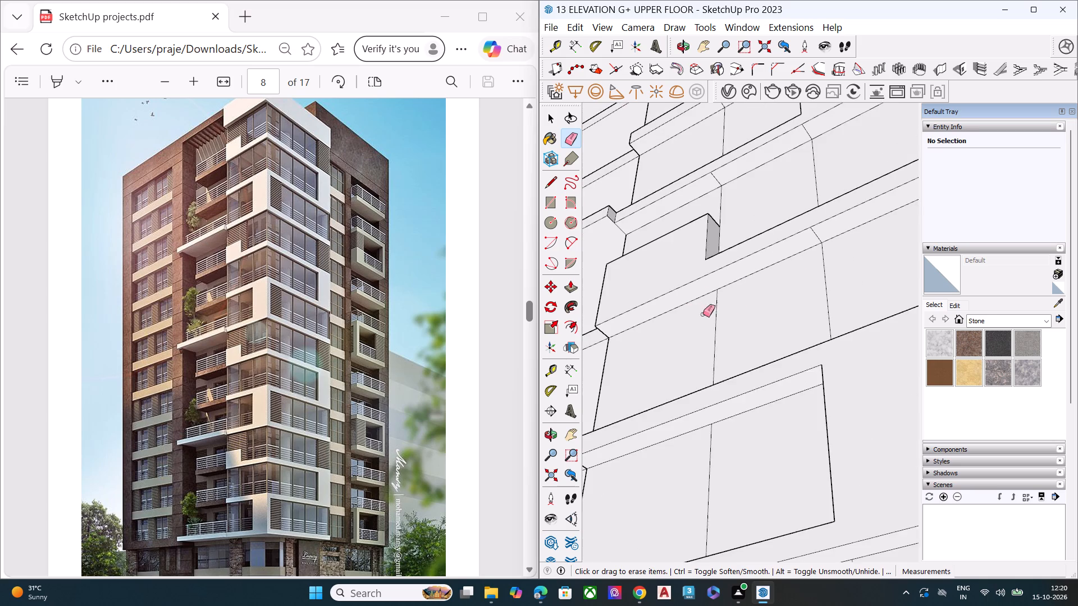
scroll(815, 246, up, 5)
click(817, 235)
Erase the short seam line on the frame's underside above the lowest row's balcony-side opening.
scroll(626, 296, down, 6)
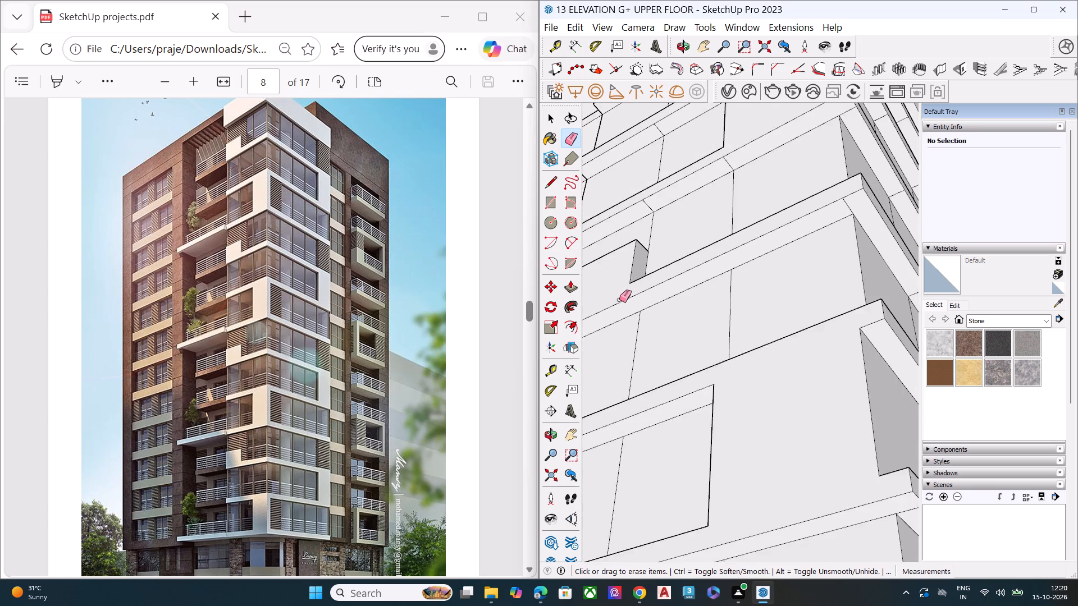
scroll(619, 300, down, 8)
middle_drag(766, 377, 760, 330)
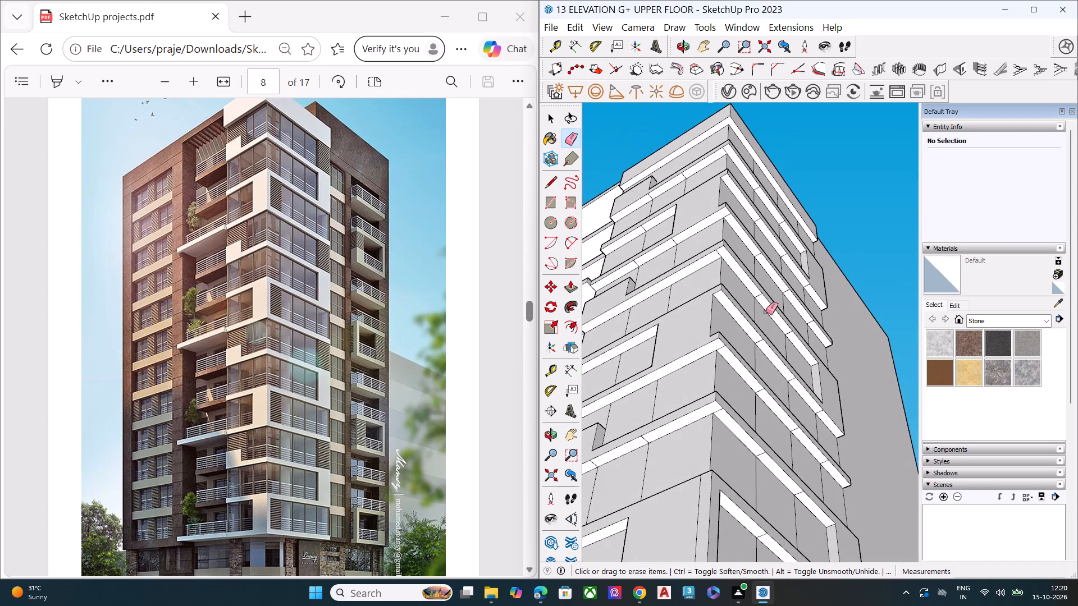
scroll(739, 334, up, 8)
scroll(756, 346, down, 3)
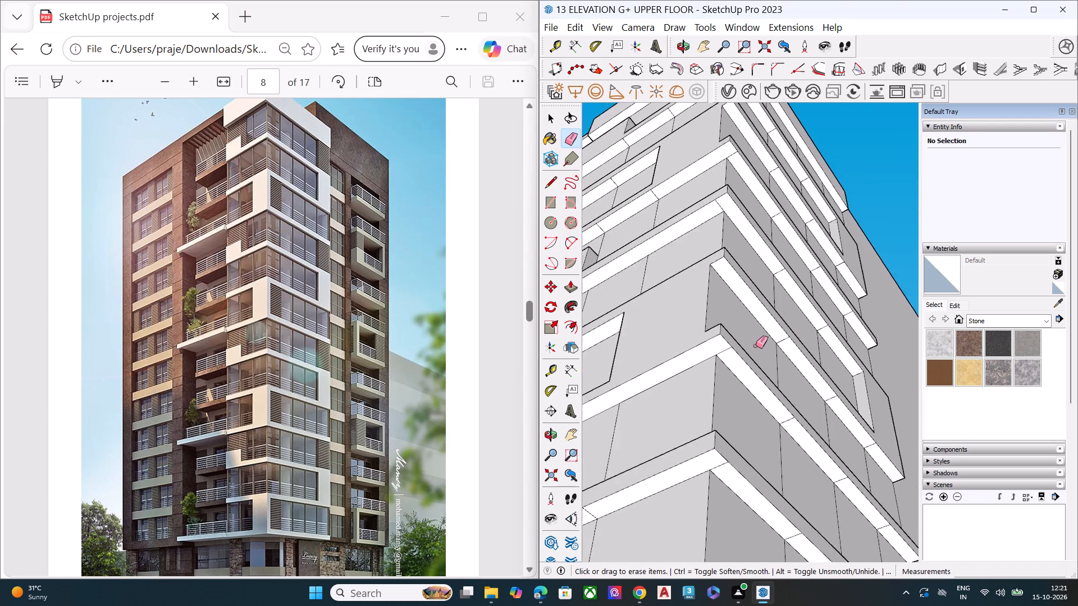
scroll(756, 346, down, 15)
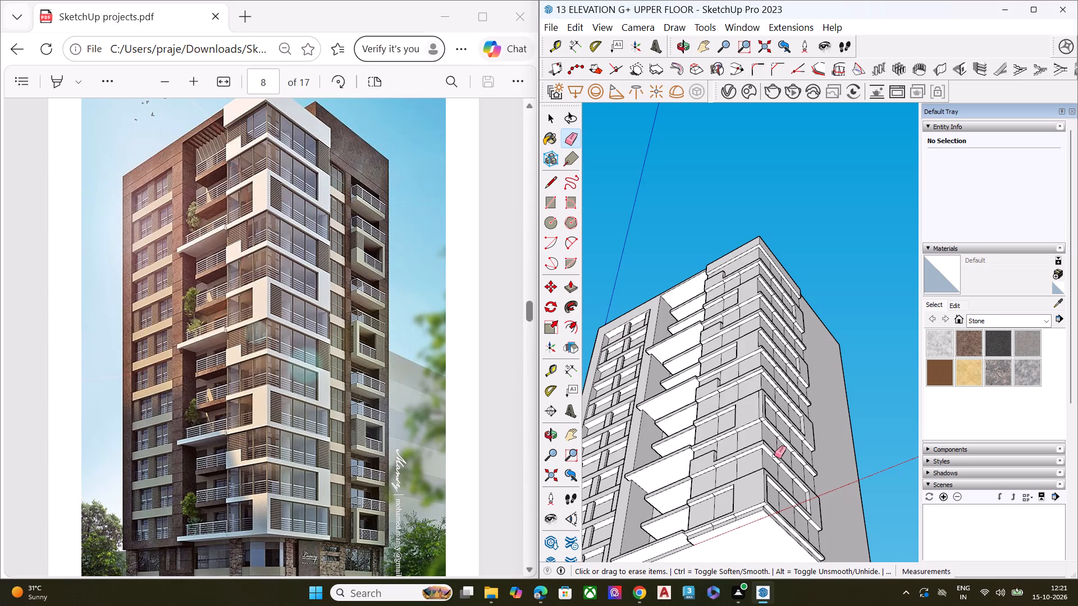
scroll(774, 456, up, 5)
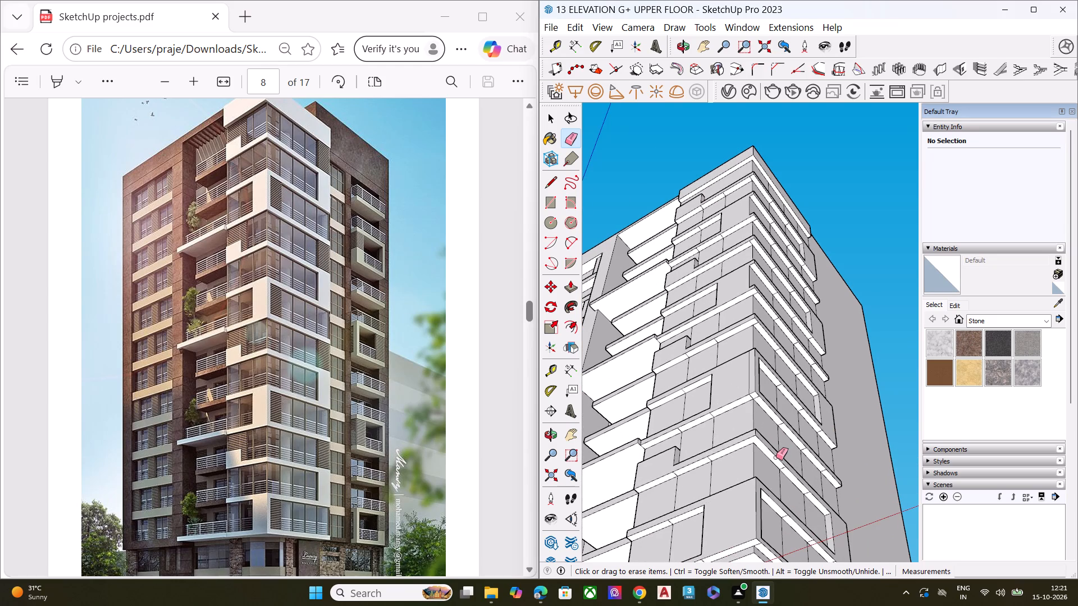
scroll(739, 435, down, 7)
scroll(726, 516, up, 2)
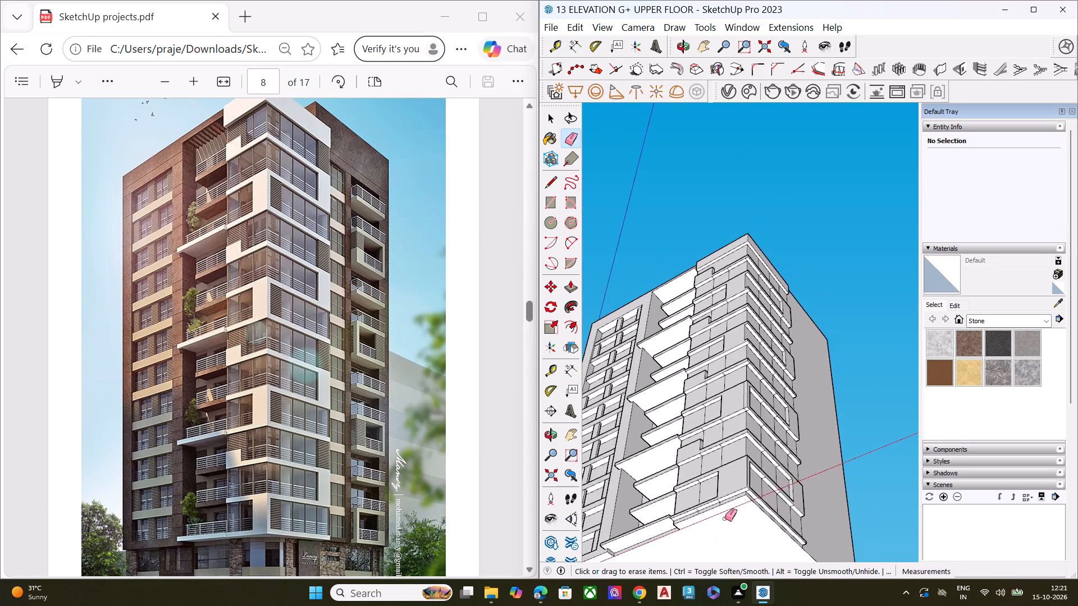
scroll(725, 518, up, 8)
scroll(679, 517, up, 3)
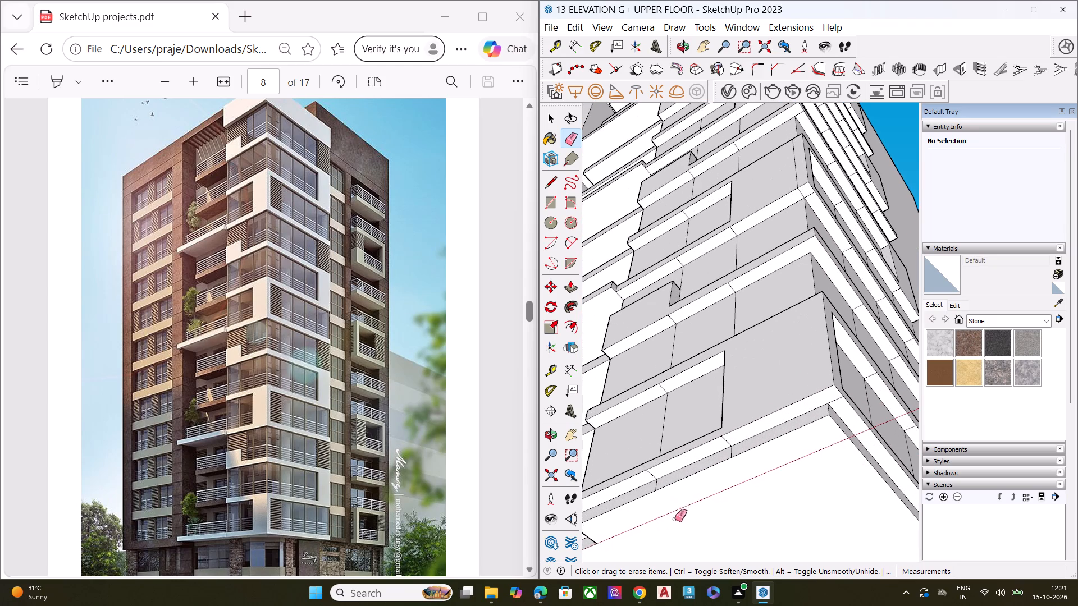
scroll(647, 484, up, 1)
scroll(647, 484, down, 1)
scroll(647, 484, up, 5)
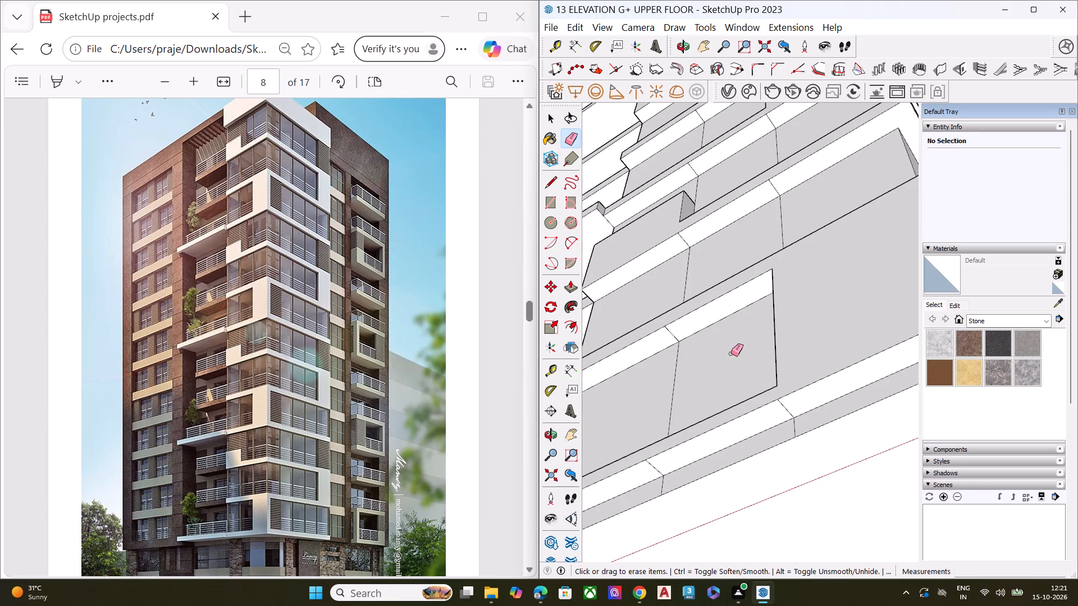
scroll(691, 288, up, 4)
click(662, 356)
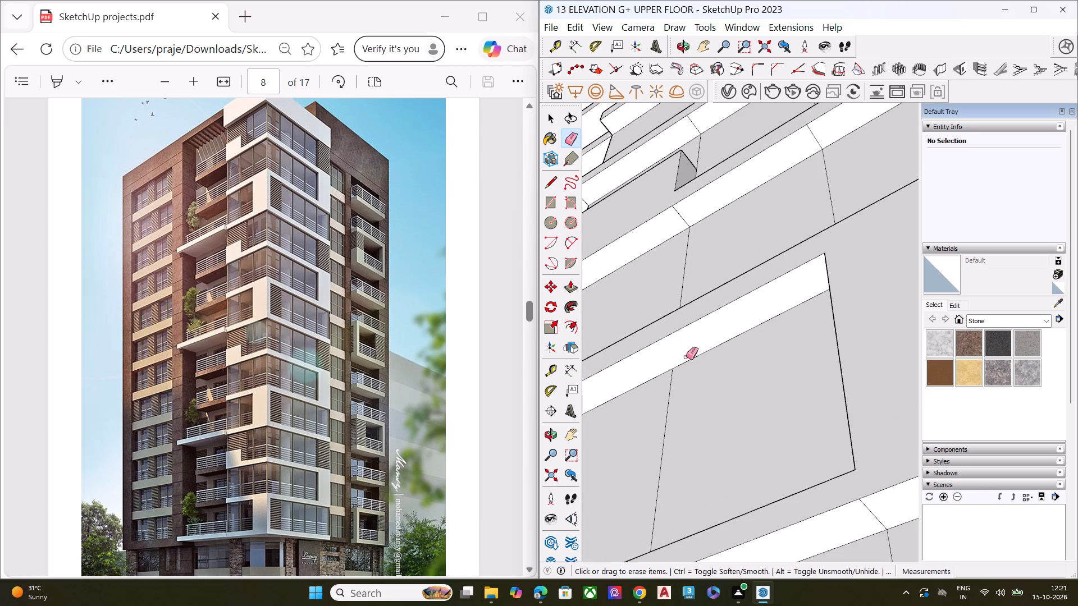
Erase the two short seam lines on the balcony-side underside of the stepped band above the second row from the bottom.
scroll(754, 366, down, 7)
middle_drag(763, 384, 798, 591)
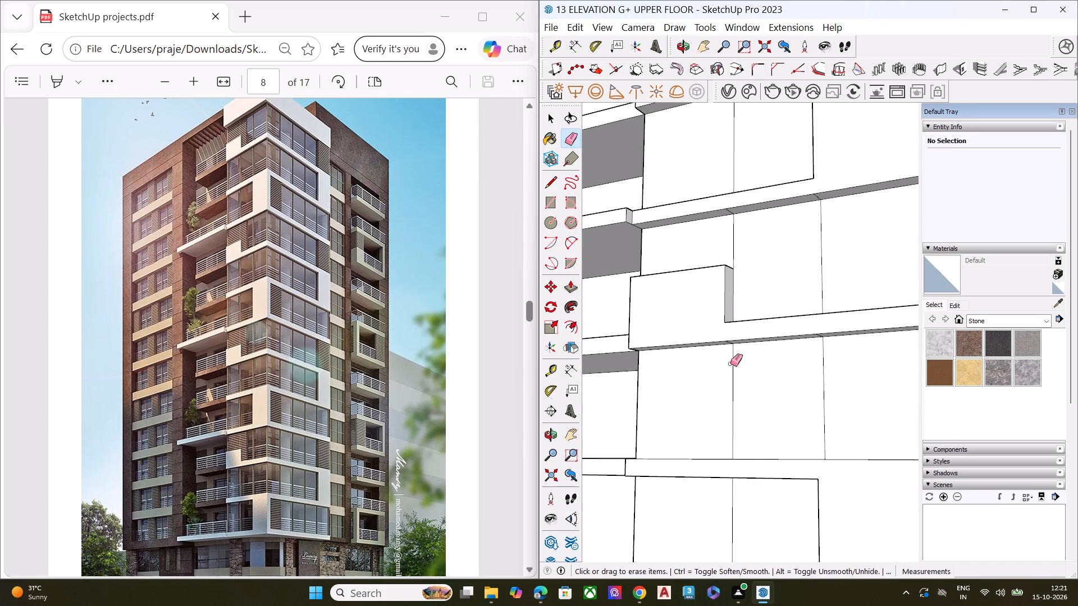
middle_drag(712, 305, 715, 153)
scroll(742, 288, up, 4)
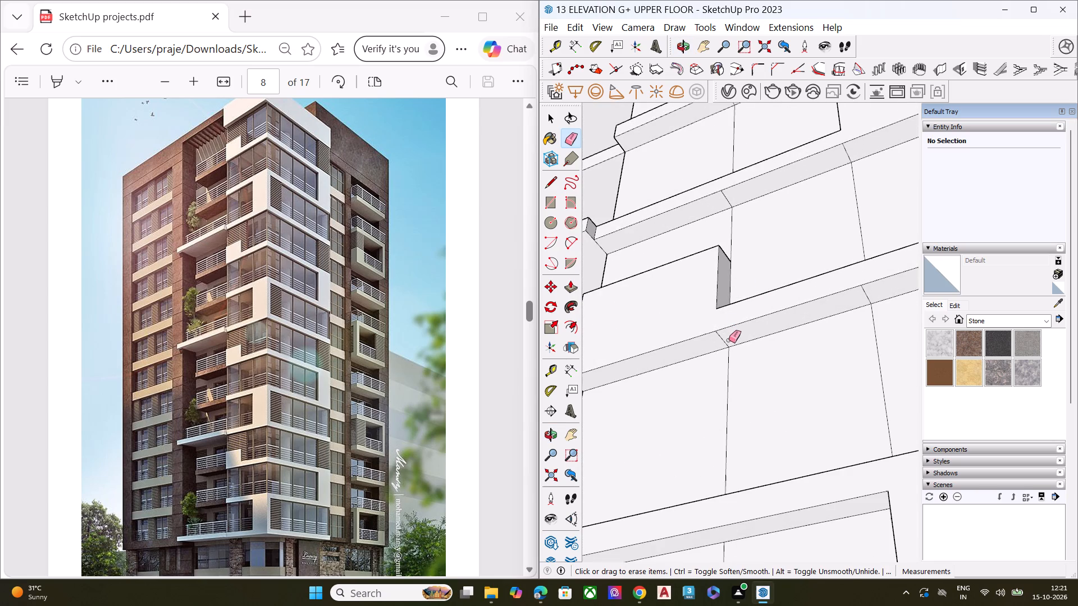
click(725, 343)
click(866, 291)
Erase the two short seam lines on the balcony-side underside of the band above the third row from the bottom.
scroll(758, 319, down, 6)
scroll(797, 209, up, 3)
scroll(797, 208, down, 1)
scroll(797, 208, up, 5)
click(816, 241)
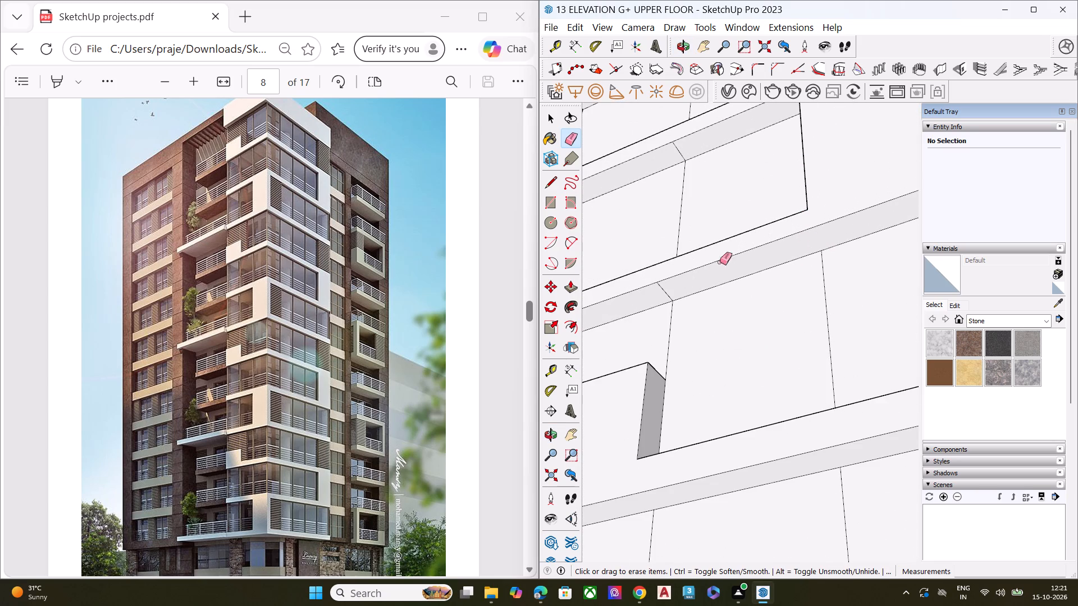
click(665, 292)
Erase the short seam line on the frame's underside above the balcony-side opening of the fourth row from the bottom.
scroll(663, 298, down, 5)
scroll(663, 174, up, 3)
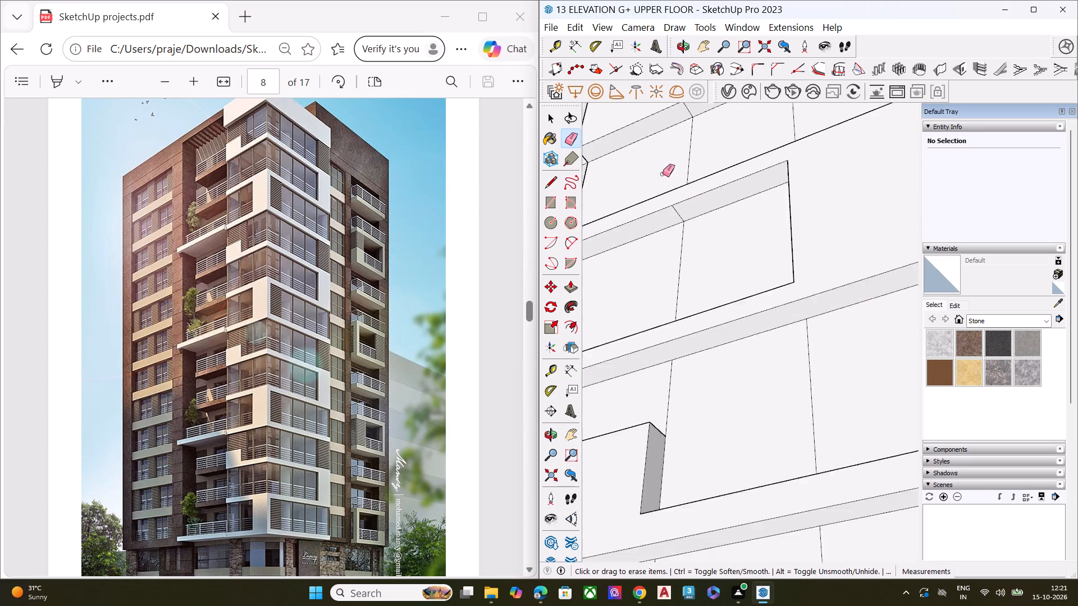
scroll(663, 174, up, 2)
click(681, 224)
Erase the two short seam lines on the balcony-side underside of the stepped band above the fifth row from the bottom.
scroll(687, 245, down, 7)
scroll(718, 157, down, 1)
scroll(718, 157, up, 1)
scroll(718, 157, down, 1)
scroll(718, 157, up, 7)
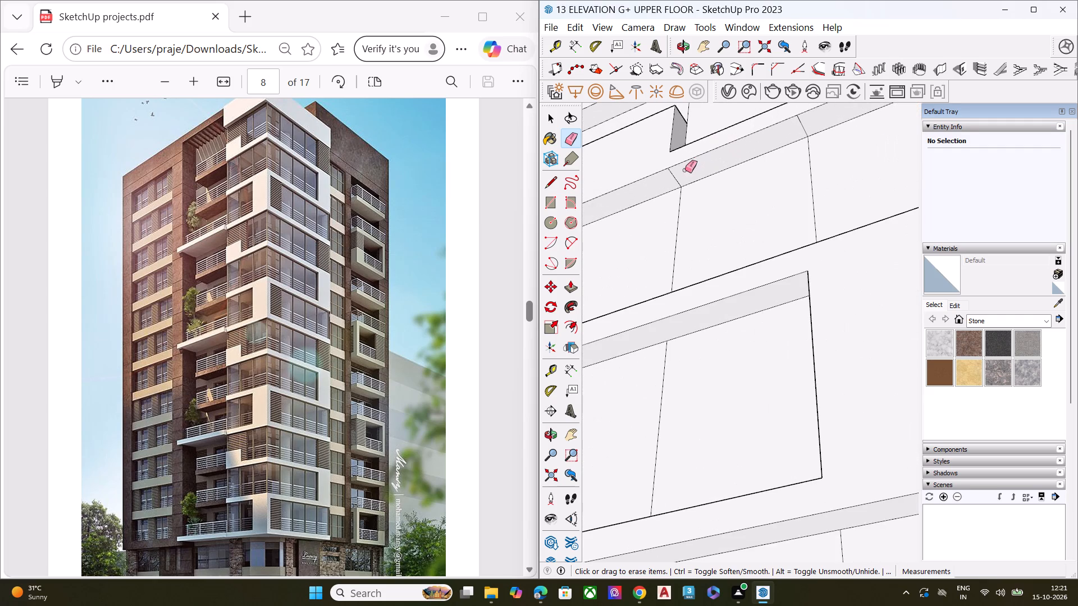
click(676, 177)
click(803, 125)
On the corner block's non-balcony face, erase the three short seam lines on the underside of the band above the lowest row.
scroll(732, 206, down, 17)
middle_drag(793, 375, 790, 332)
scroll(792, 371, up, 1)
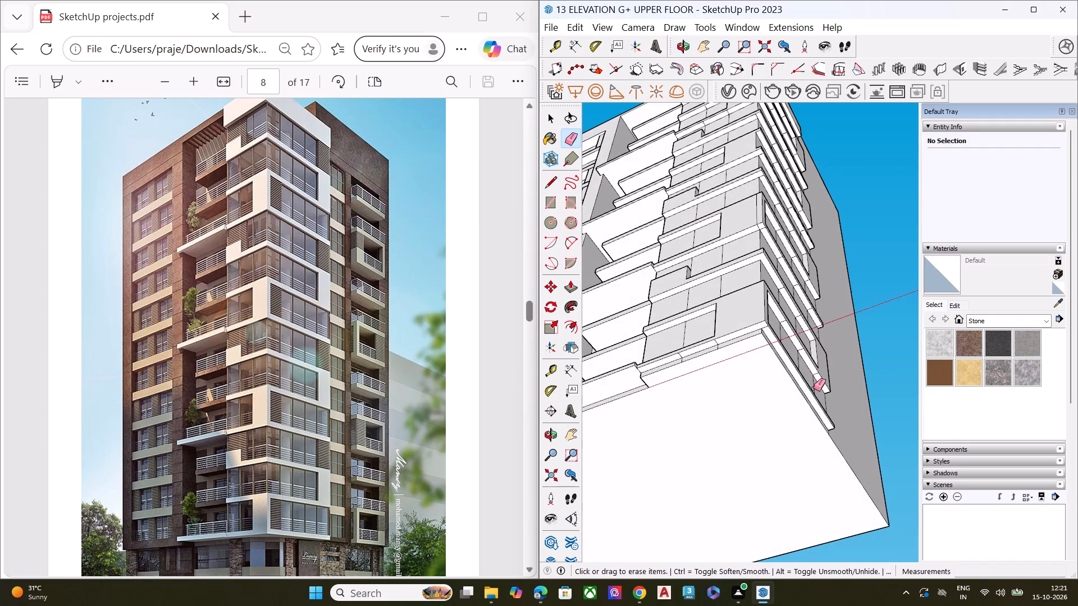
scroll(811, 392, up, 9)
scroll(734, 355, down, 4)
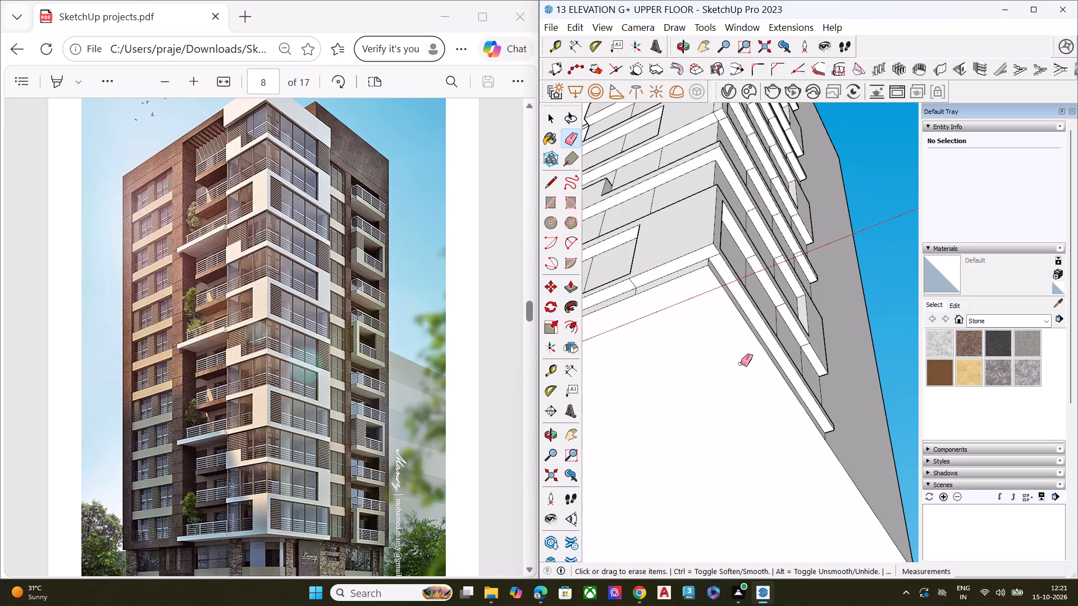
scroll(741, 364, down, 1)
middle_drag(804, 394, 679, 425)
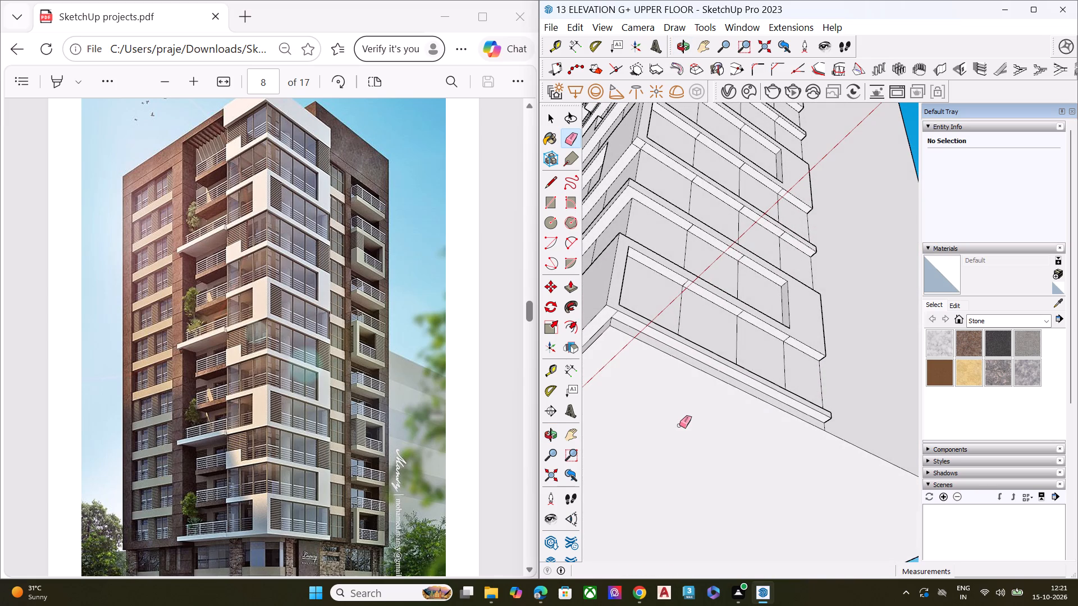
scroll(783, 353, up, 6)
click(791, 327)
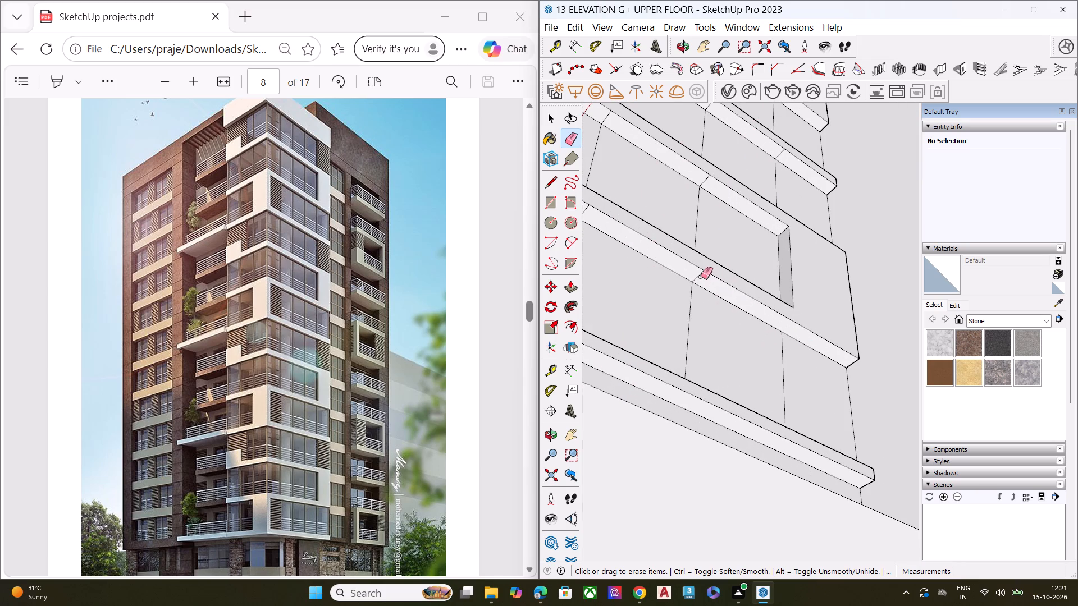
click(701, 277)
scroll(781, 292, down, 7)
scroll(706, 272, up, 7)
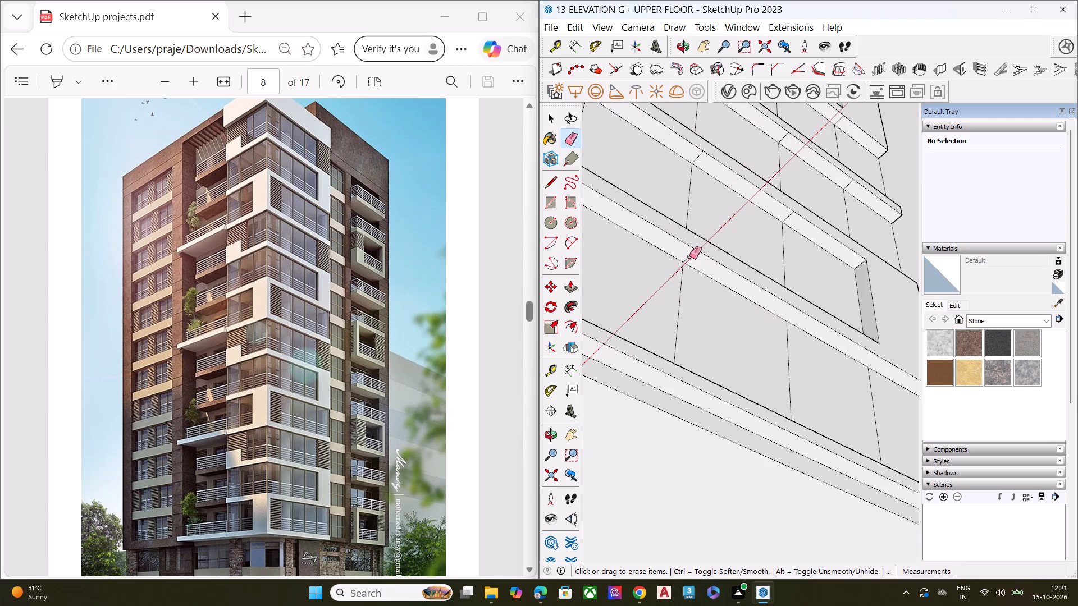
click(689, 256)
Erase the three vertical division lines on the lowest row's wall on the non-balcony face.
click(683, 283)
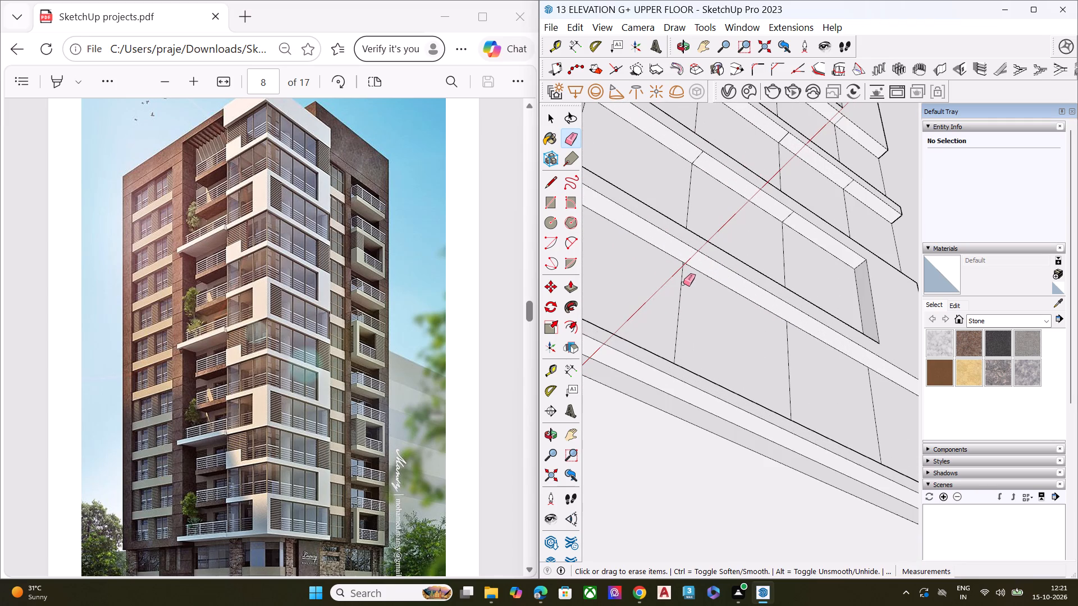
click(681, 286)
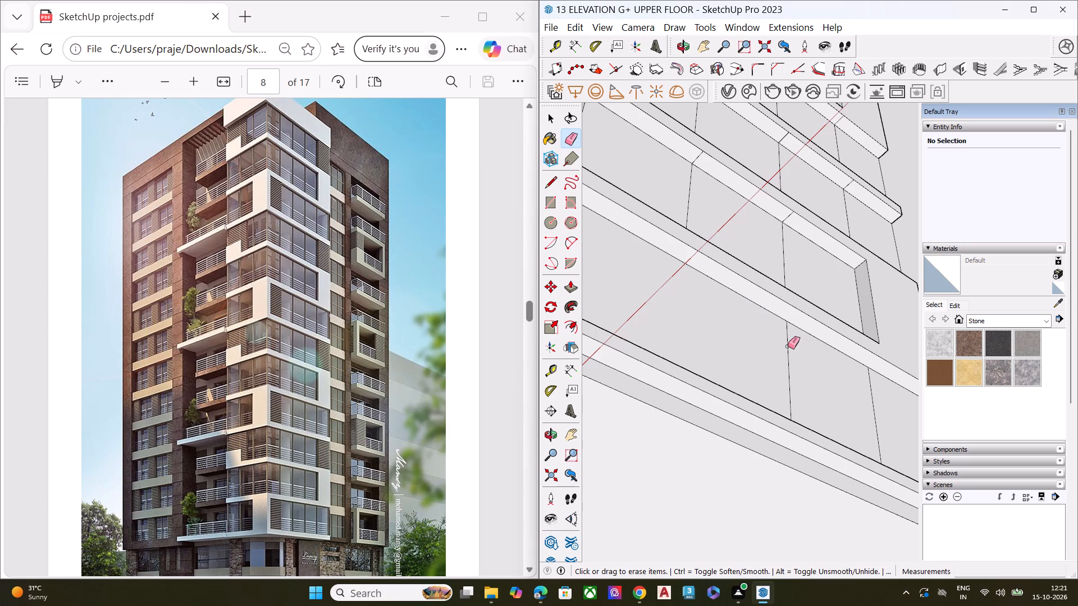
click(788, 346)
click(871, 385)
Erase the vertical division line inside the lowest row's balcony-side opening.
scroll(836, 322, down, 9)
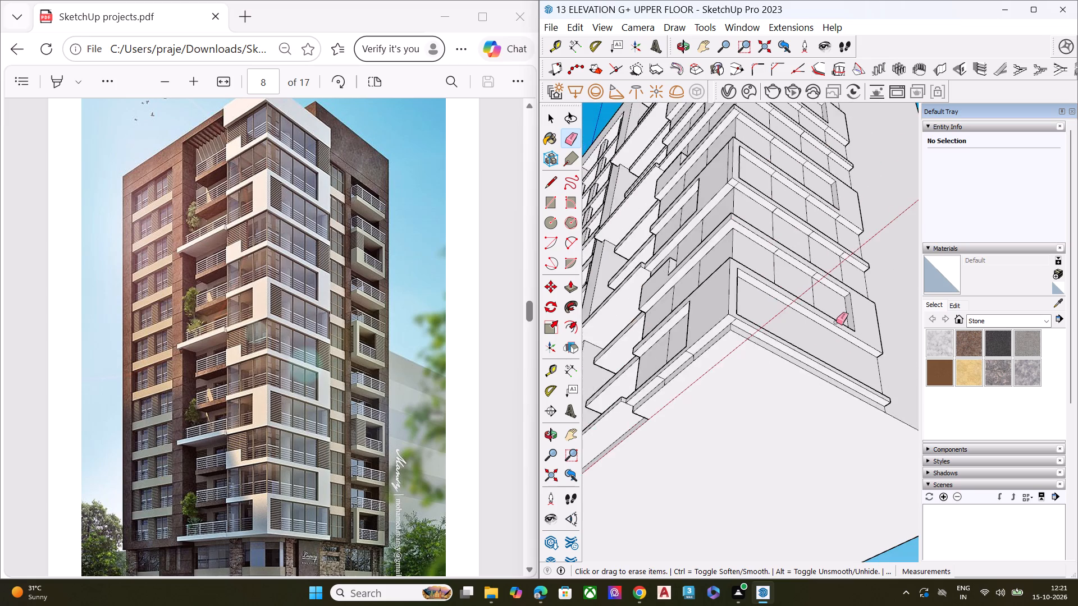
scroll(836, 322, down, 4)
scroll(742, 334, up, 4)
scroll(742, 334, down, 2)
scroll(742, 334, up, 2)
scroll(742, 334, down, 1)
scroll(742, 334, up, 9)
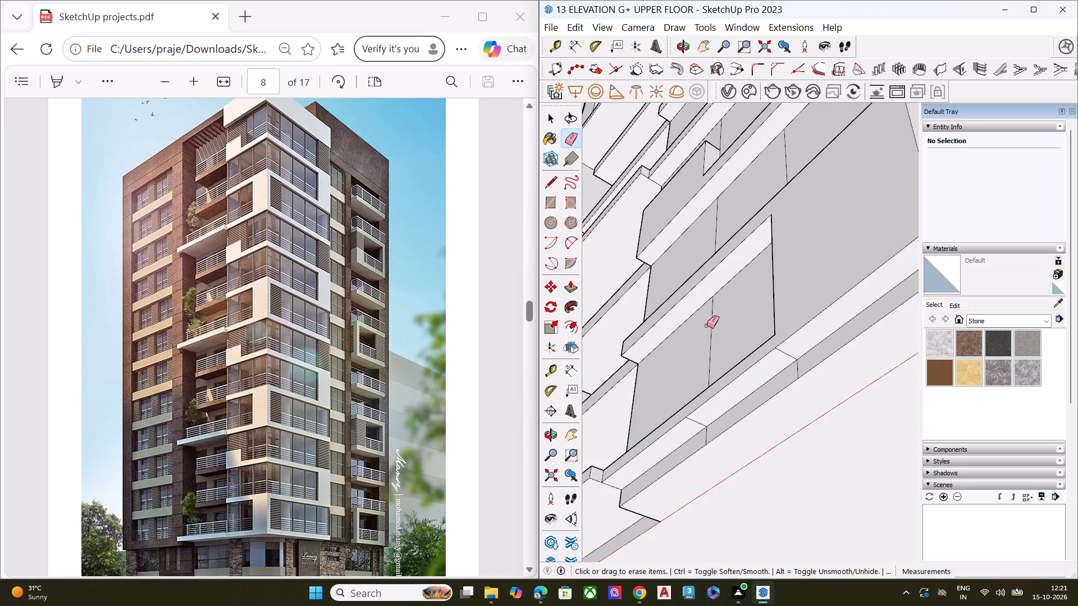
click(711, 313)
Erase the short seam lines on the frame's underside above the second row from the bottom on the non-balcony face.
scroll(677, 332, down, 7)
middle_drag(898, 296, 837, 351)
scroll(834, 304, up, 8)
middle_drag(824, 284, 830, 269)
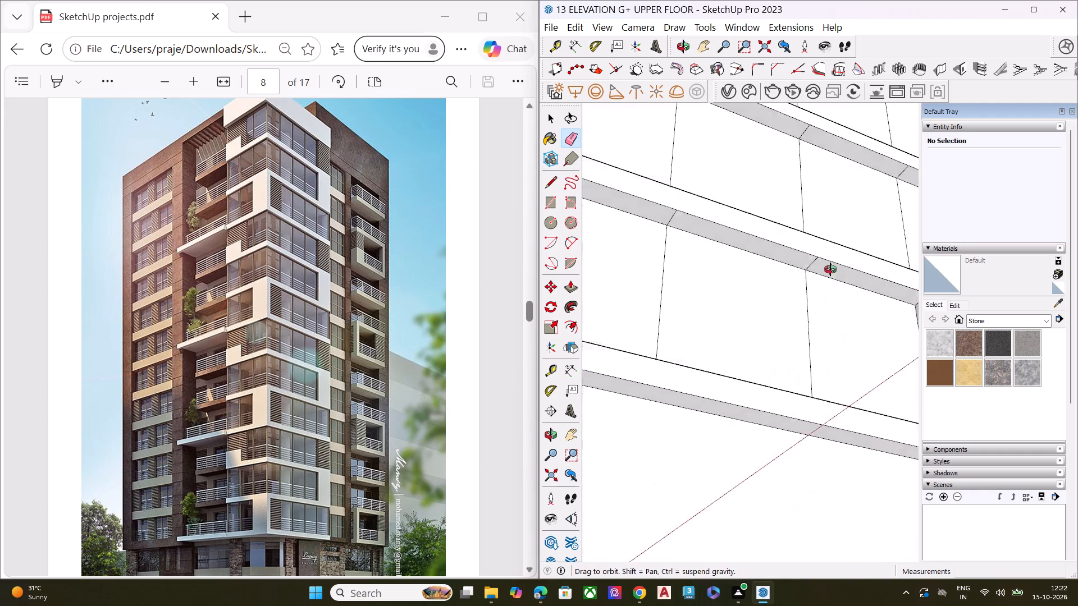
middle_drag(830, 269, 852, 242)
scroll(852, 241, up, 4)
scroll(824, 260, down, 2)
scroll(824, 261, up, 2)
click(810, 267)
scroll(838, 286, down, 4)
scroll(841, 288, up, 2)
scroll(841, 288, down, 4)
key(space)
scroll(723, 236, up, 11)
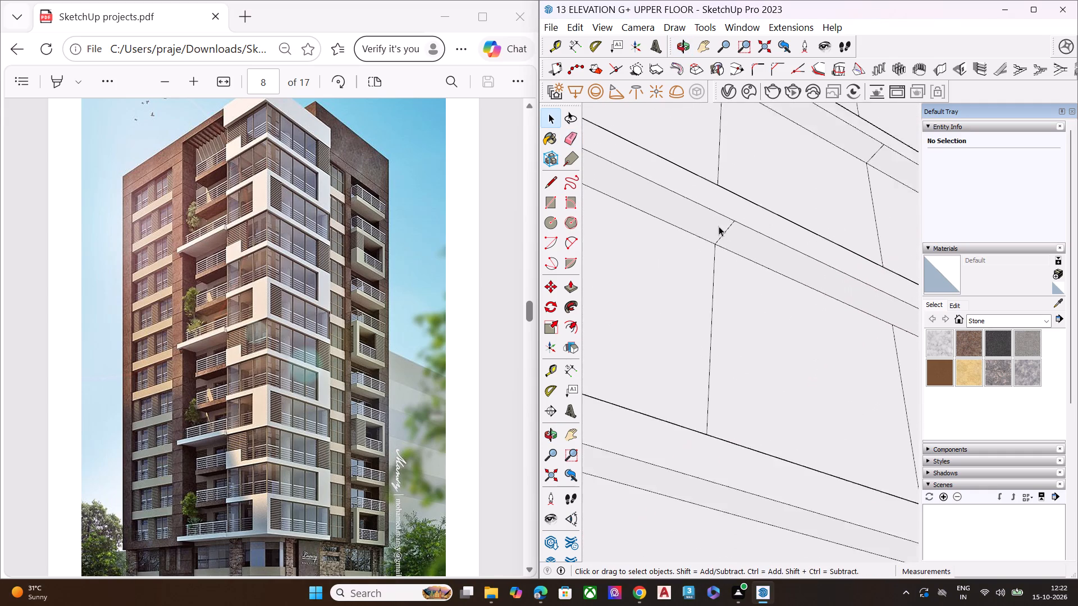
scroll(719, 226, up, 1)
key(e)
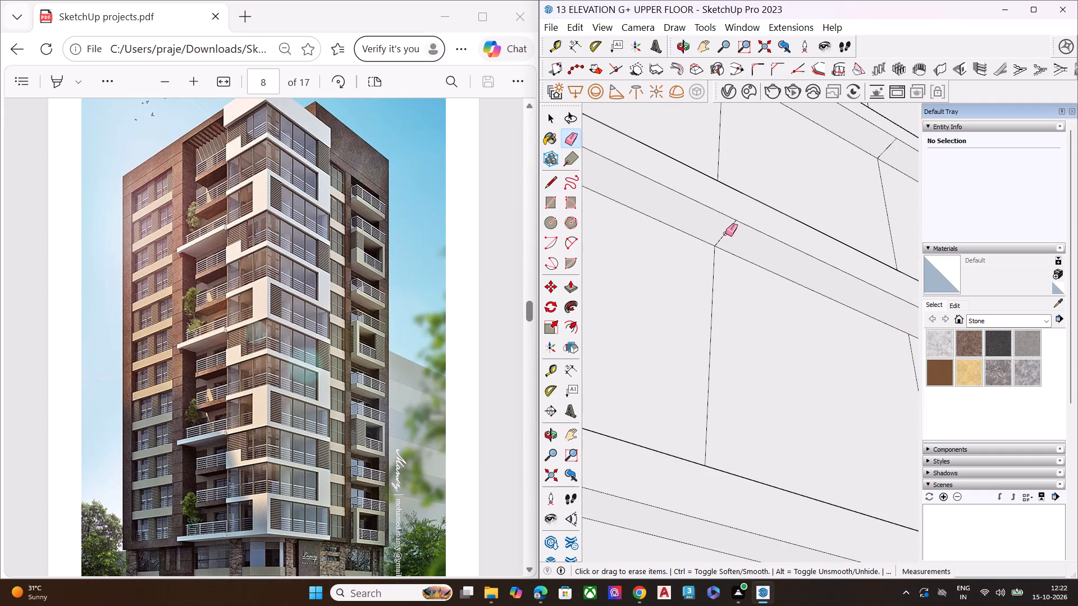
click(725, 233)
Erase the vertical division lines inside the second row's opening on the non-balcony face.
click(716, 265)
scroll(697, 265, down, 5)
scroll(855, 308, up, 3)
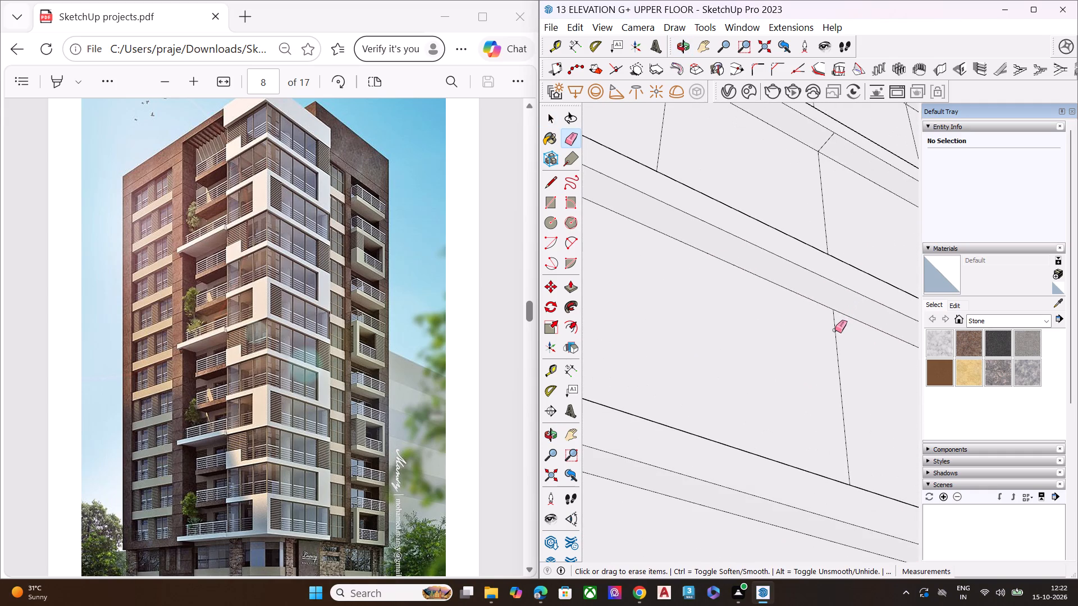
click(834, 330)
Erase the short seam lines on the underside of the band above the third row from the bottom on the non-balcony face.
scroll(831, 319, down, 5)
scroll(817, 172, up, 7)
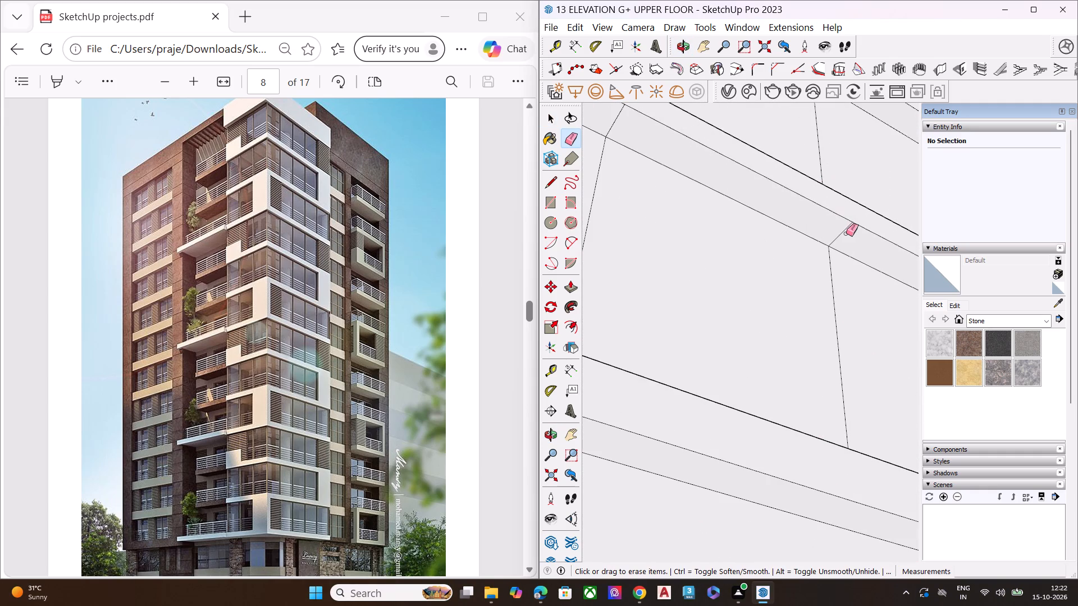
click(844, 232)
scroll(829, 238, up, 1)
scroll(826, 245, down, 4)
scroll(701, 160, up, 4)
click(661, 153)
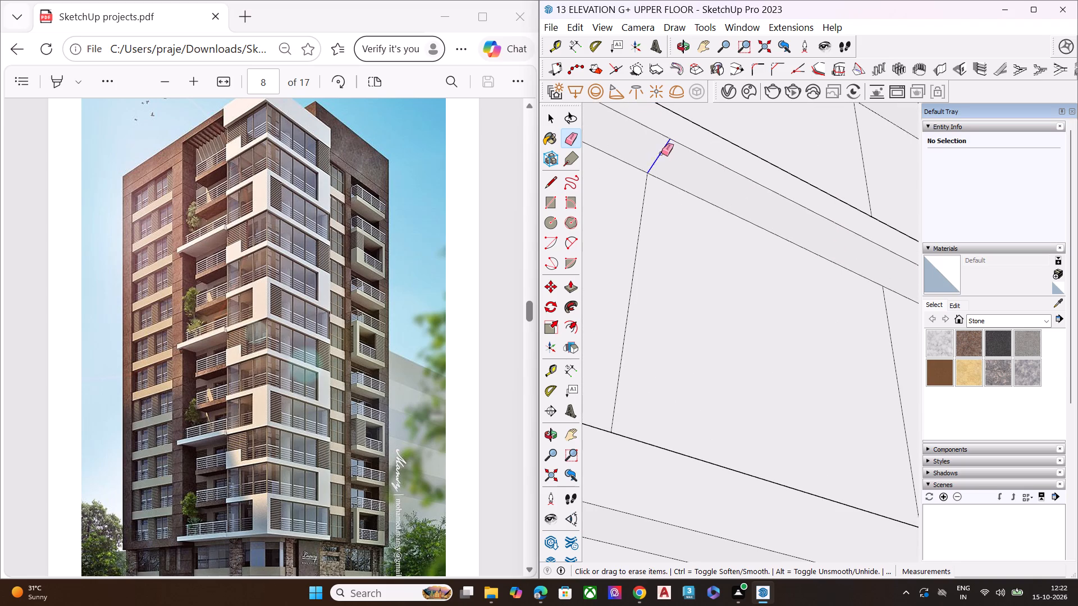
scroll(615, 176, down, 8)
scroll(608, 201, up, 1)
scroll(609, 203, down, 6)
scroll(794, 274, up, 3)
scroll(807, 274, down, 1)
scroll(809, 274, up, 4)
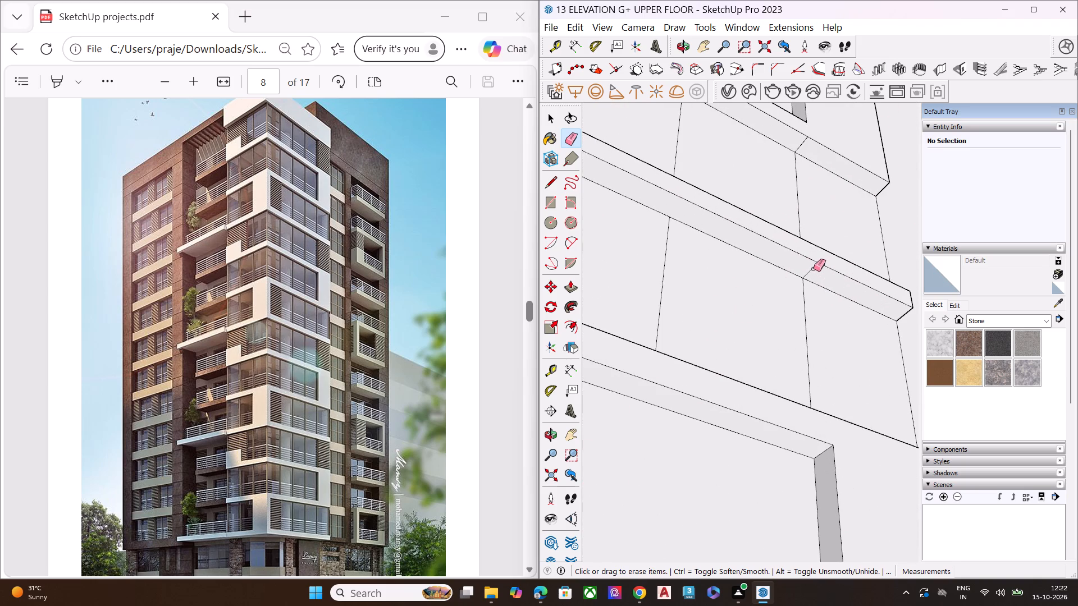
click(814, 269)
Erase the vertical division lines on the third row's wall on the non-balcony face.
click(806, 289)
click(805, 289)
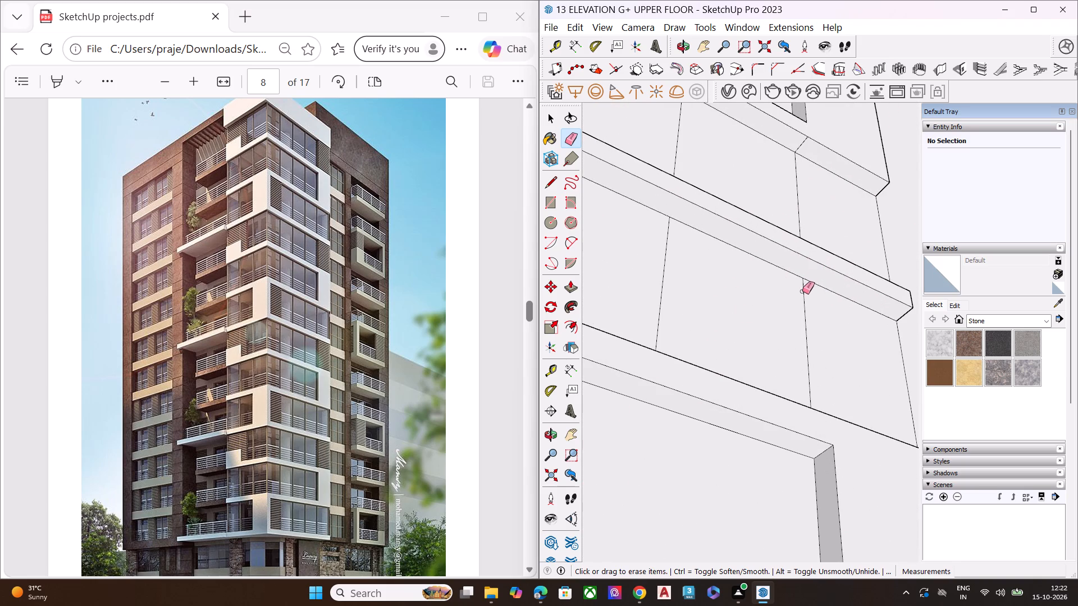
click(805, 289)
scroll(802, 290, down, 7)
scroll(722, 274, up, 5)
click(743, 264)
scroll(732, 272, down, 1)
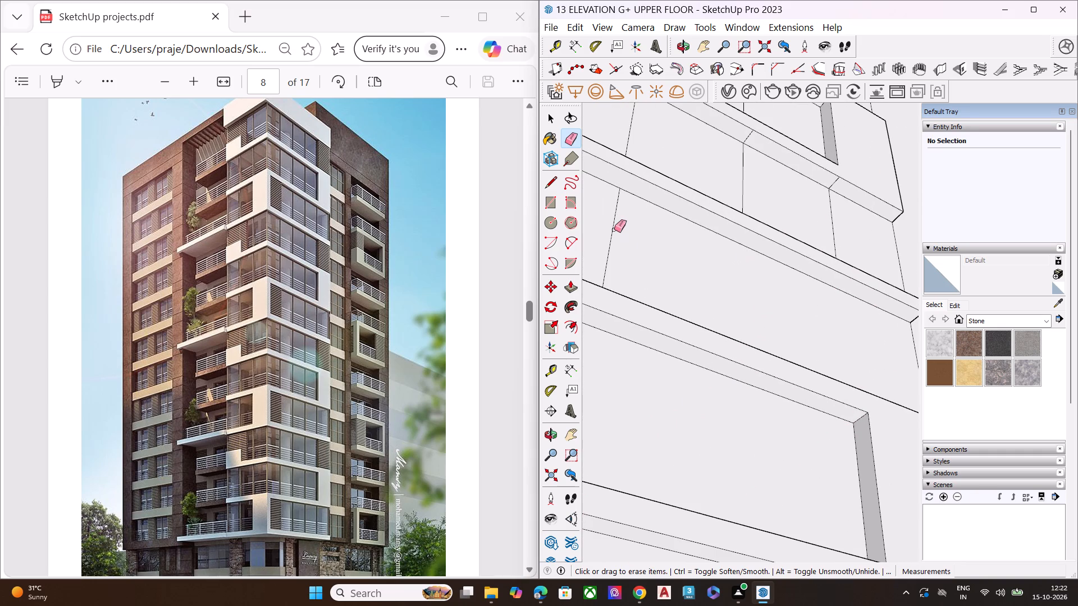
click(614, 229)
Erase the vertical division lines on the balcony-side walls of the second and third rows from the bottom.
scroll(753, 246, down, 7)
middle_drag(693, 259, 906, 301)
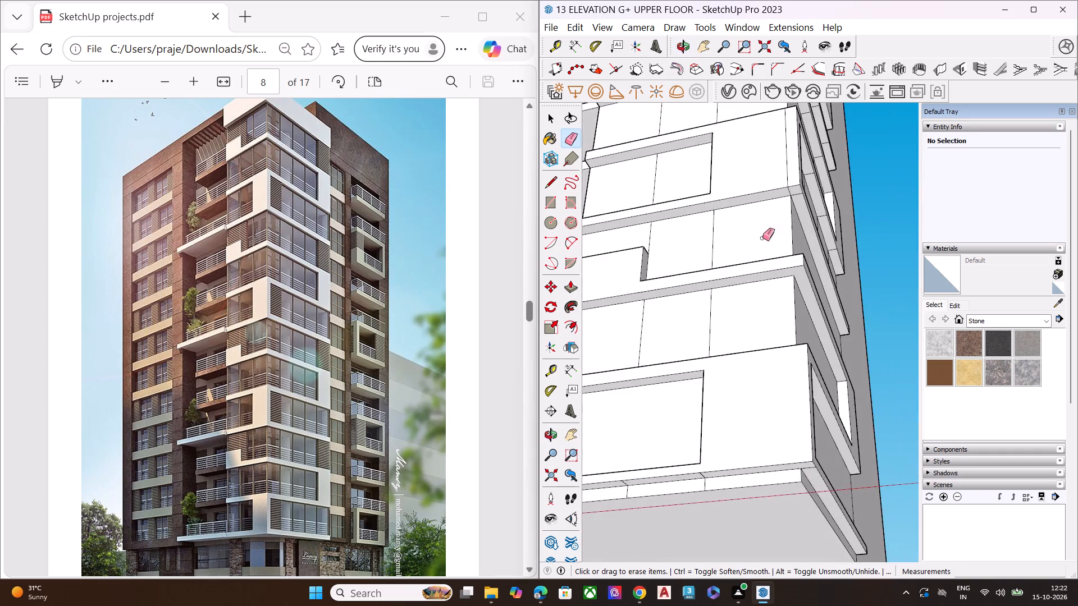
scroll(736, 216, up, 7)
click(704, 228)
scroll(733, 228, down, 4)
click(714, 235)
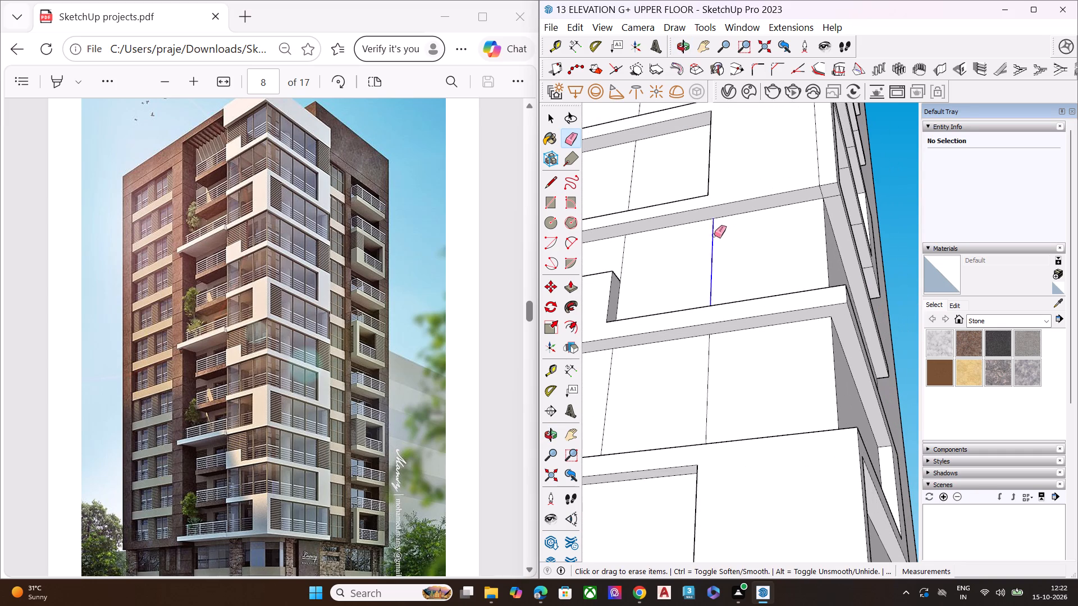
click(625, 244)
click(709, 340)
click(611, 362)
Erase the three short seam lines on the frame's underside above the fourth row from the bottom on the non-balcony face.
scroll(645, 321, down, 7)
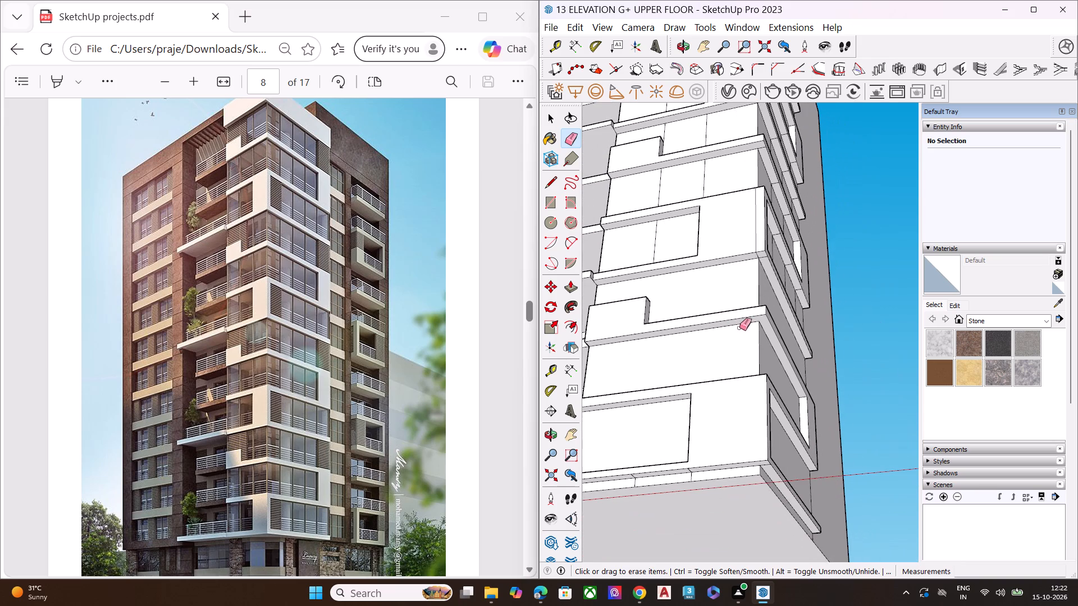
middle_drag(790, 333, 595, 373)
scroll(711, 220, up, 7)
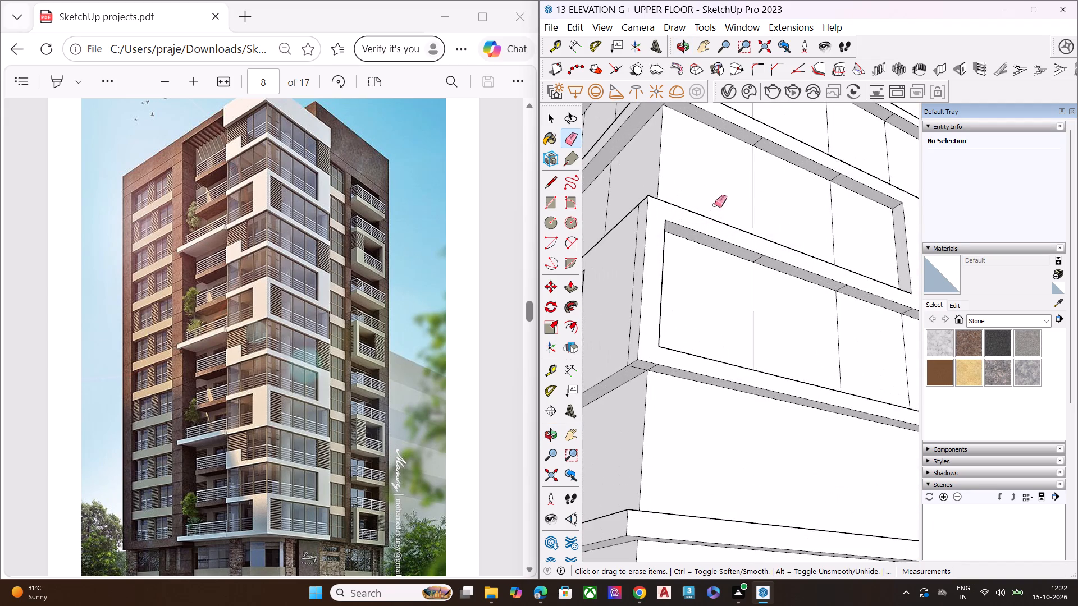
scroll(757, 277, up, 1)
middle_drag(757, 277, 792, 199)
scroll(691, 228, down, 7)
middle_drag(812, 311, 856, 286)
key(space)
scroll(825, 311, up, 3)
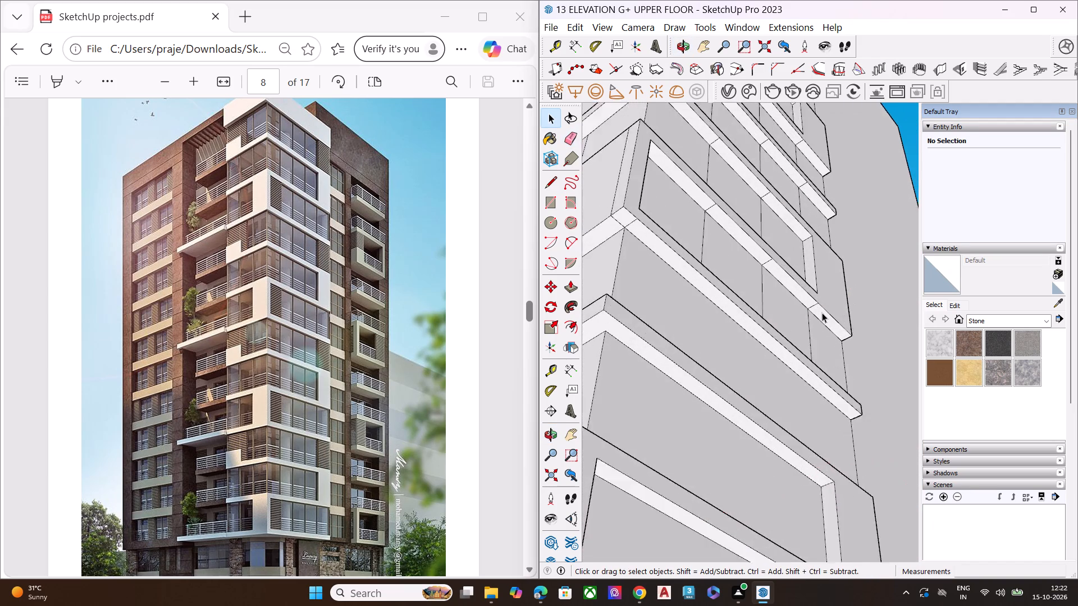
scroll(822, 313, up, 2)
key(e)
scroll(807, 314, up, 5)
click(819, 299)
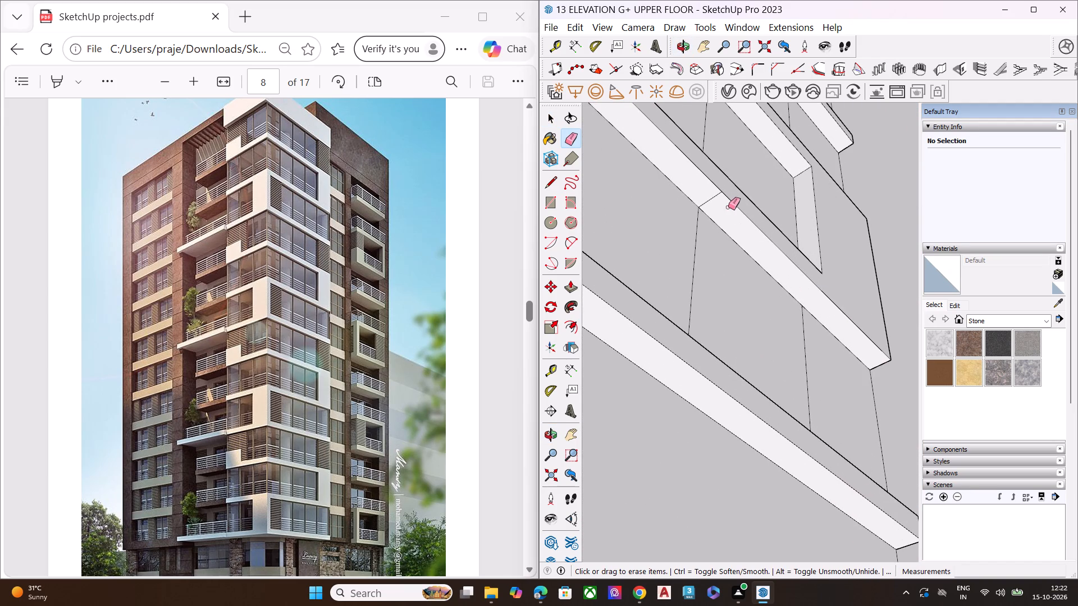
click(719, 196)
scroll(768, 210, down, 8)
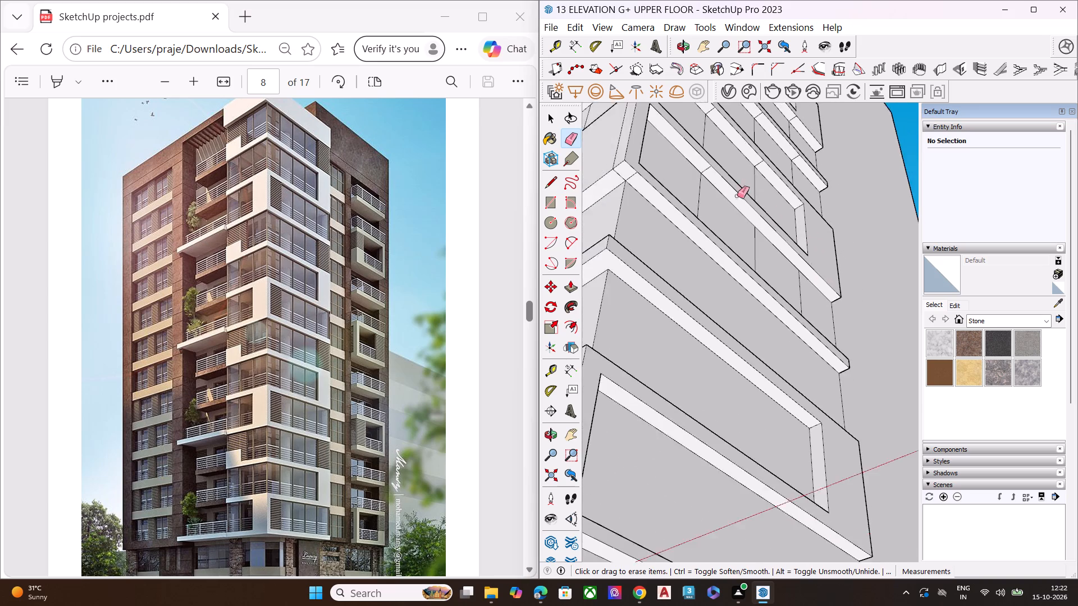
scroll(732, 192, up, 9)
click(696, 160)
Erase the vertical division lines on the fourth row's wall on the non-balcony face.
click(676, 195)
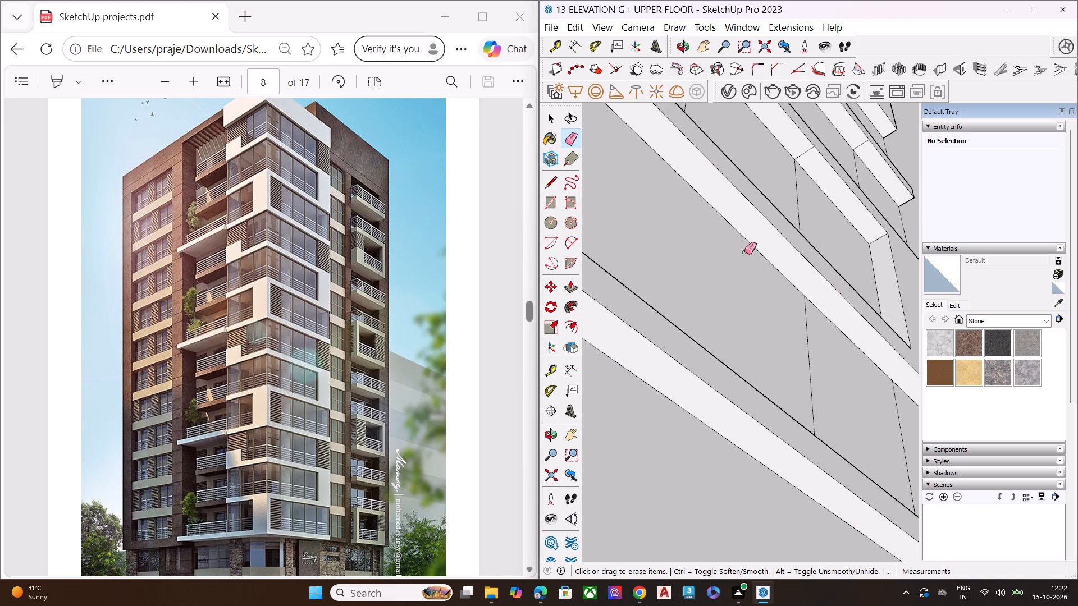
click(805, 324)
scroll(667, 222, down, 5)
scroll(829, 342, up, 2)
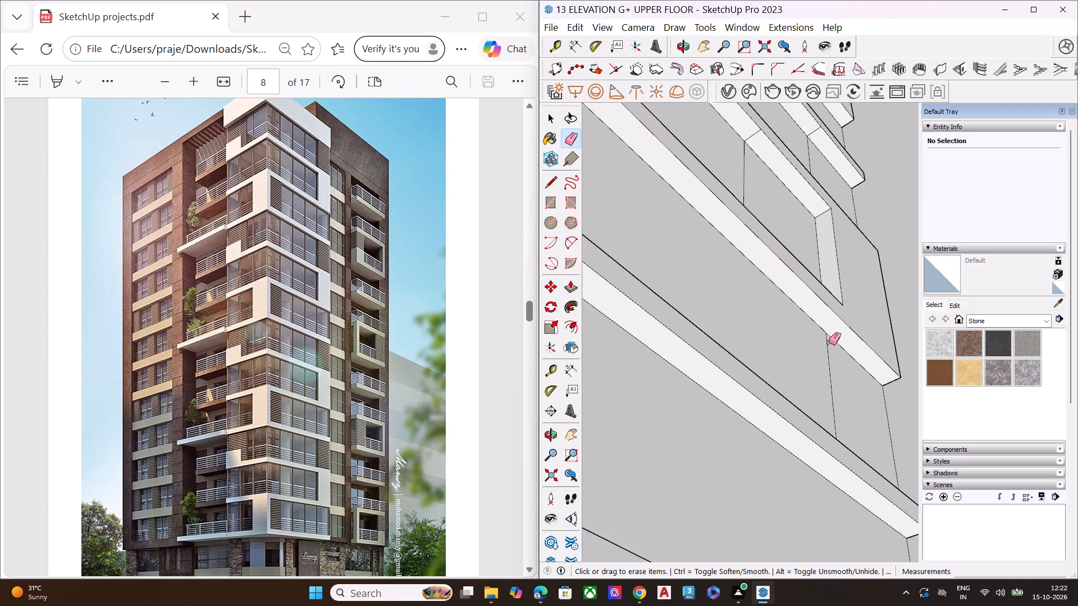
scroll(829, 342, up, 2)
click(828, 354)
Erase the two short seam lines at the building corner on the underside of the band above the third row from the bottom.
scroll(815, 239, down, 4)
scroll(827, 232, up, 1)
scroll(833, 229, down, 8)
scroll(866, 249, up, 1)
scroll(866, 251, down, 2)
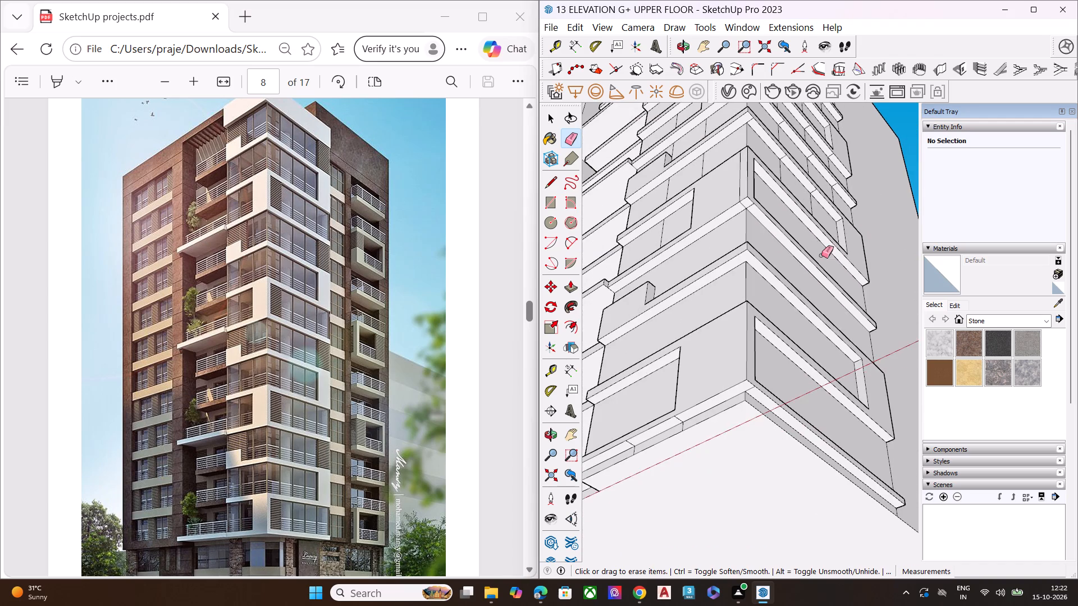
scroll(747, 186, up, 6)
scroll(748, 185, down, 1)
scroll(748, 185, up, 2)
scroll(751, 231, up, 6)
click(751, 231)
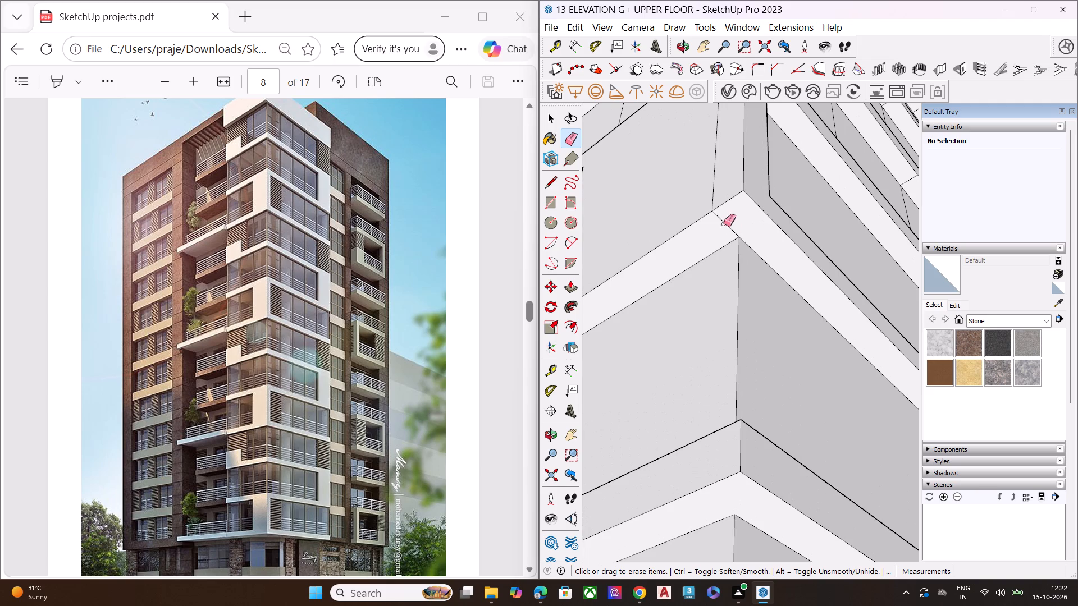
click(724, 224)
Erase the vertical division lines on the fourth row's balcony side, one beside the corner and one inside the framed panel.
click(712, 185)
scroll(737, 205, down, 3)
scroll(746, 222, up, 1)
scroll(750, 232, down, 4)
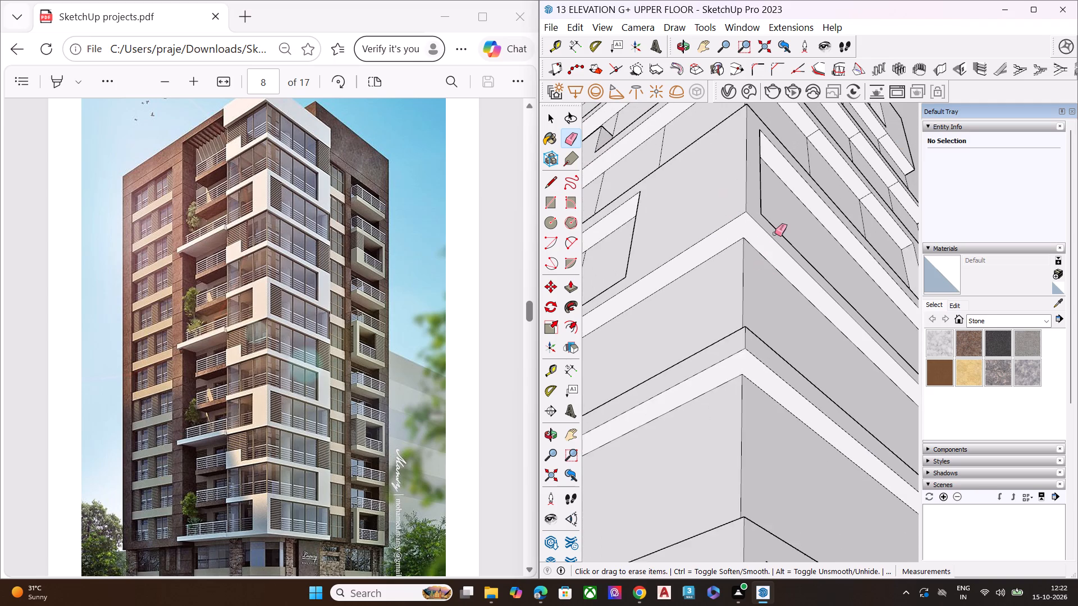
scroll(775, 233, down, 9)
middle_drag(750, 196, 803, 336)
scroll(700, 268, up, 2)
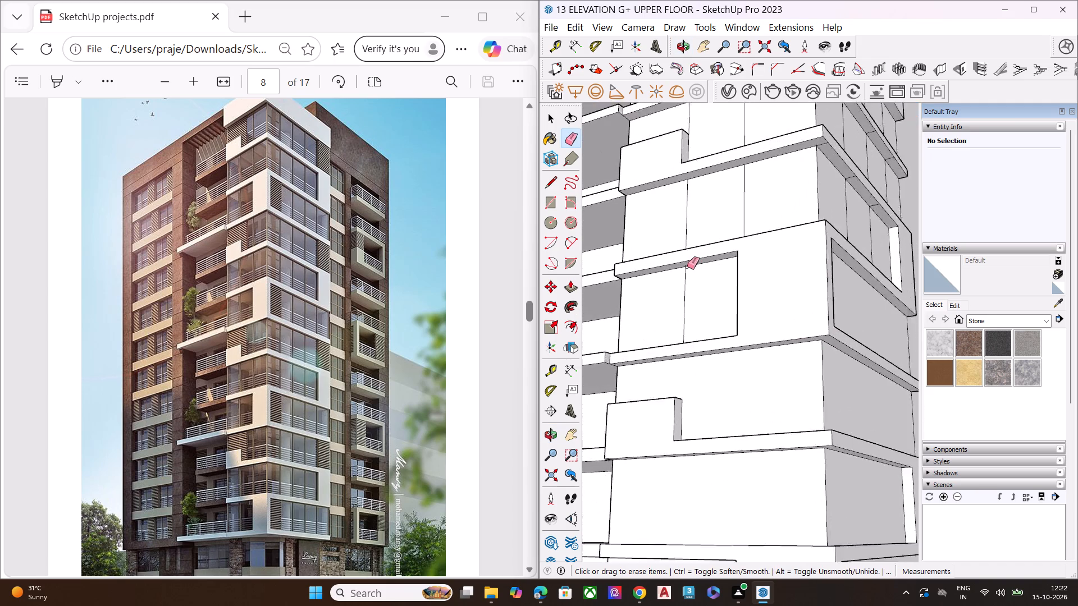
scroll(687, 267, up, 4)
click(685, 281)
Erase the two vertical division lines on the fifth row's wall on the non-balcony face.
scroll(688, 279, down, 1)
scroll(688, 279, up, 1)
scroll(688, 279, down, 1)
scroll(688, 279, up, 2)
scroll(688, 279, down, 4)
middle_drag(812, 244, 701, 325)
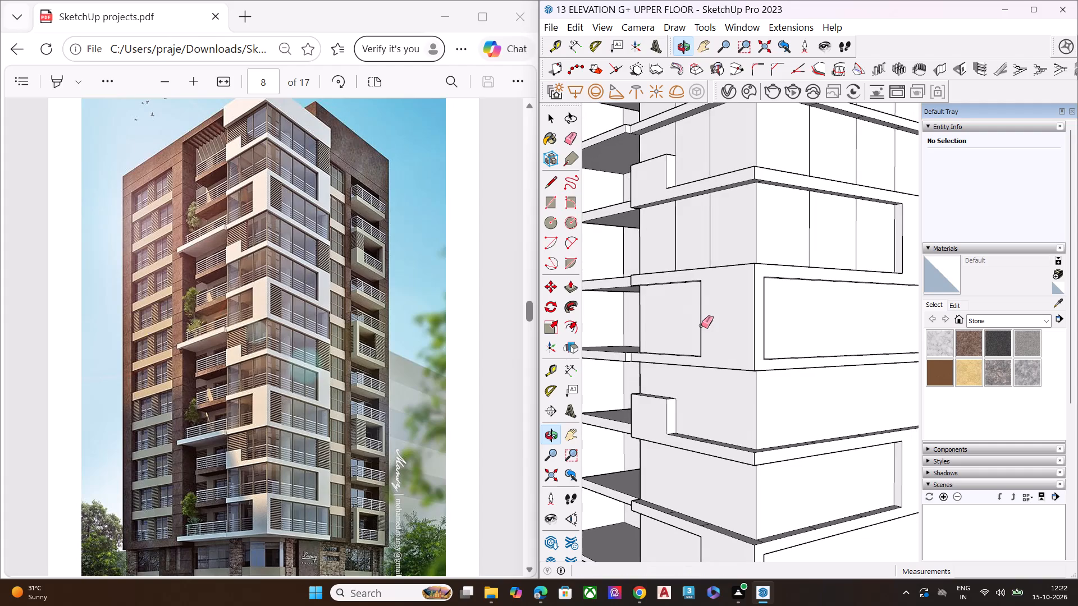
scroll(808, 257, up, 7)
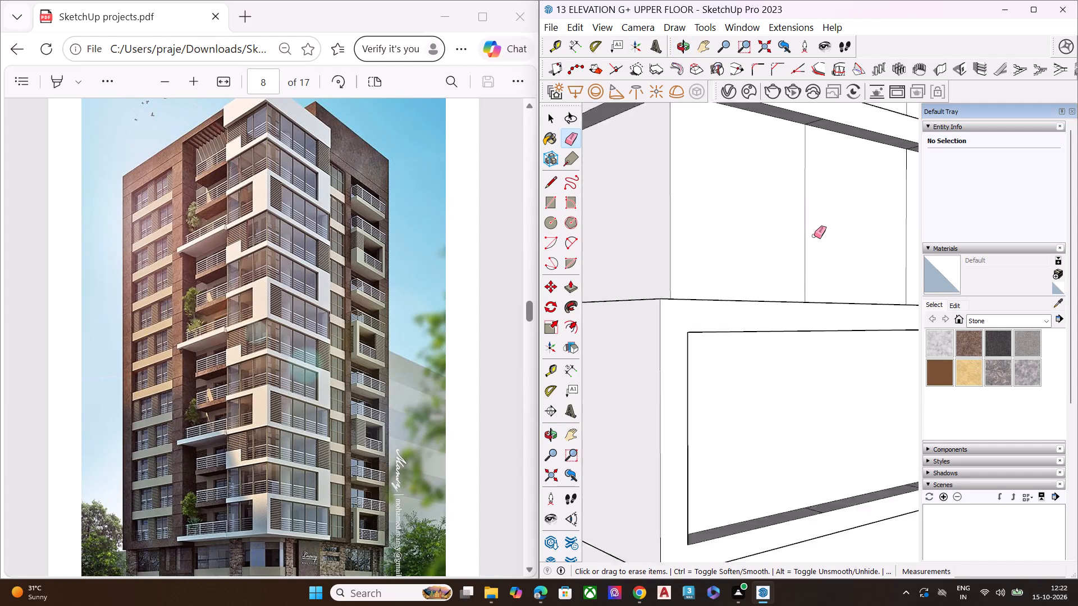
scroll(814, 236, up, 2)
click(805, 221)
scroll(744, 233, down, 7)
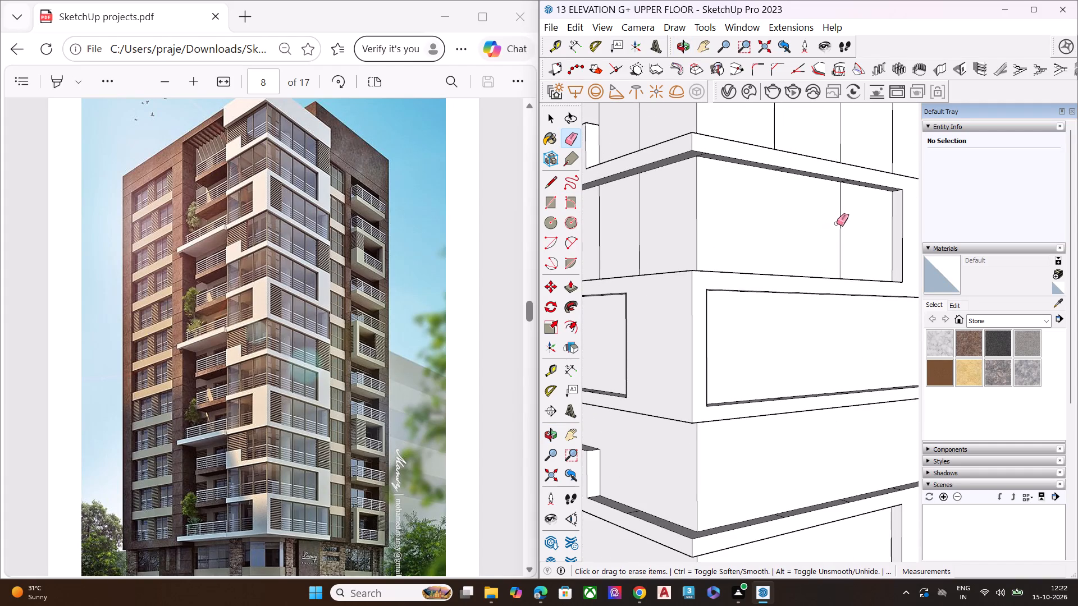
click(840, 222)
Erase the two vertical division lines on the fifth row's balcony-side wall.
scroll(854, 222, down, 6)
scroll(709, 225, up, 5)
click(711, 219)
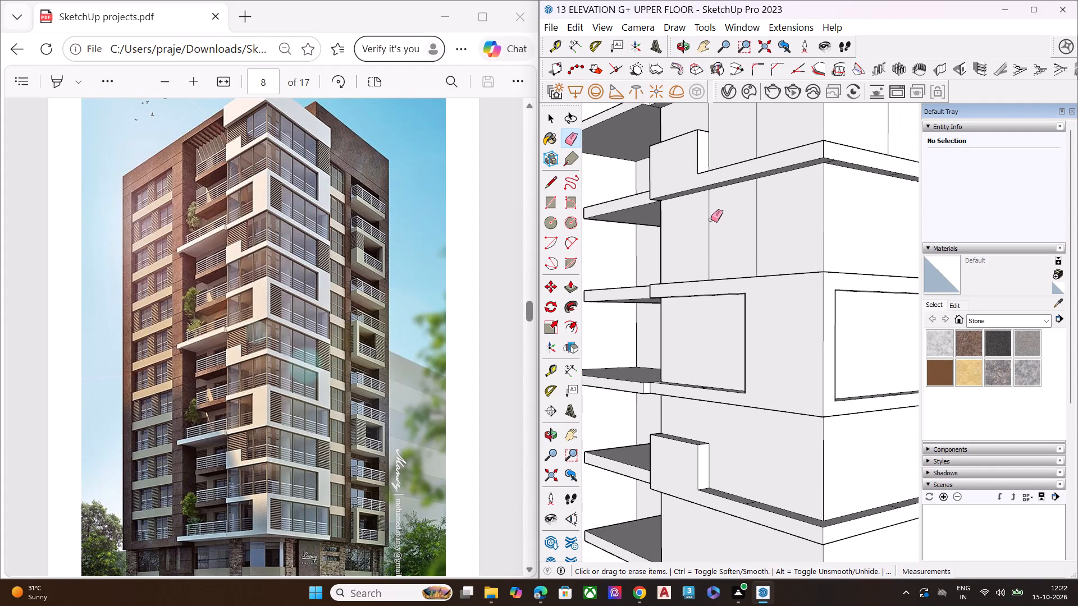
click(710, 219)
click(759, 214)
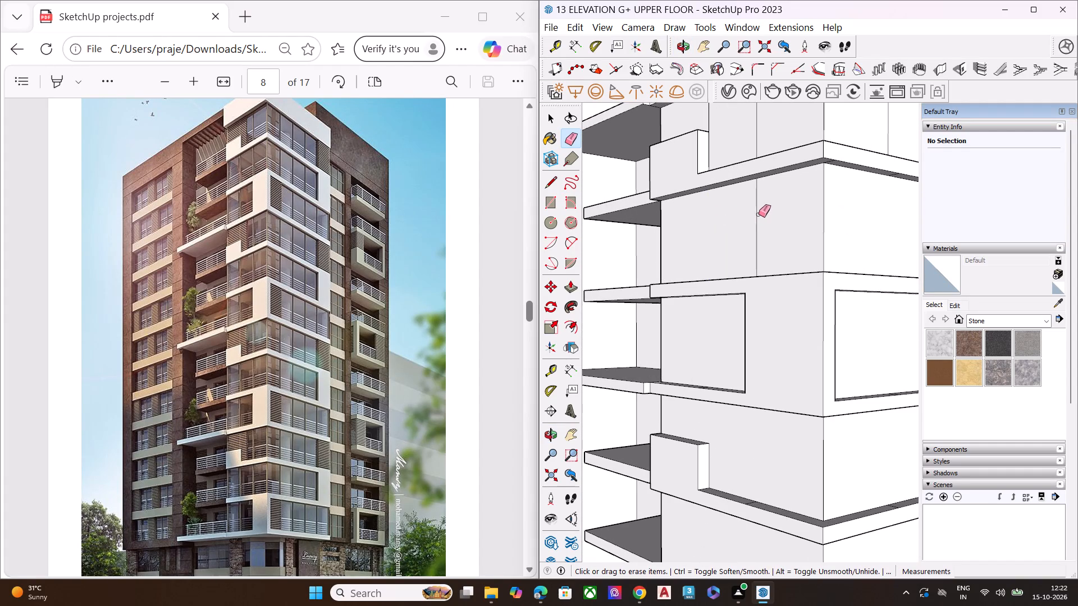
double_click(753, 218)
Erase the short seam lines under the band above the sixth row and the vertical division lines on that row's non-balcony wall.
scroll(735, 238, down, 15)
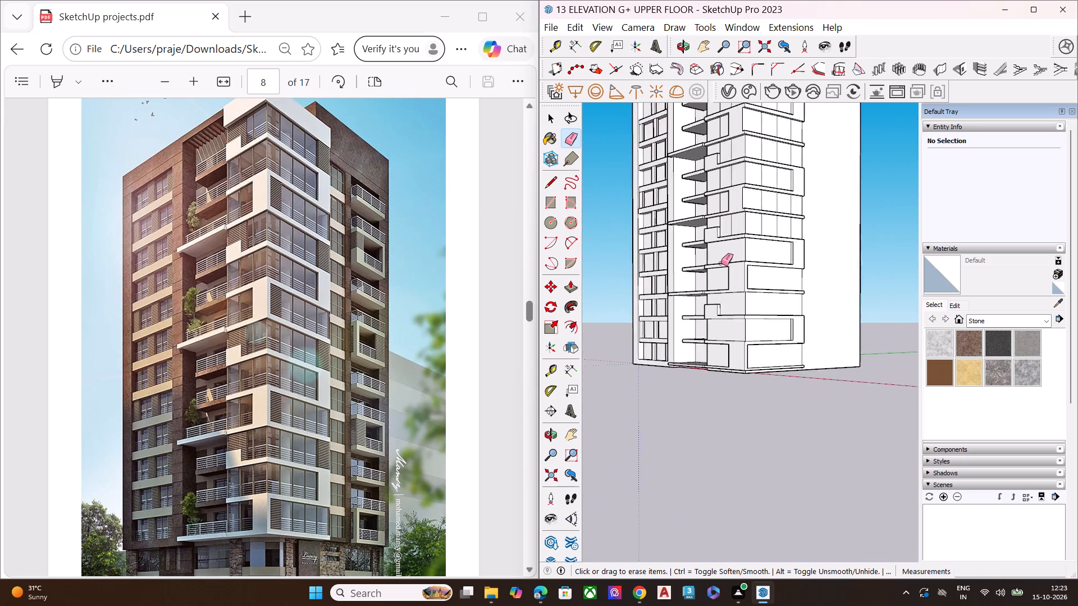
scroll(721, 263, down, 2)
scroll(797, 208, up, 4)
scroll(779, 217, down, 1)
scroll(778, 218, up, 5)
middle_drag(681, 256, 783, 116)
scroll(750, 181, up, 4)
scroll(742, 203, down, 1)
scroll(741, 204, up, 3)
scroll(690, 212, up, 6)
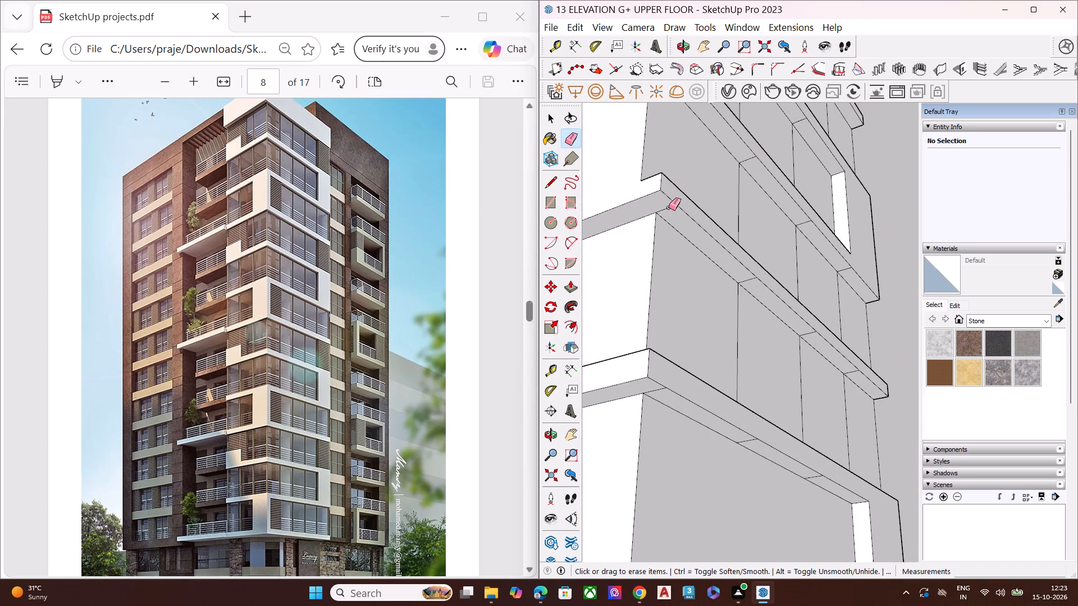
click(669, 208)
click(748, 280)
click(741, 298)
click(739, 299)
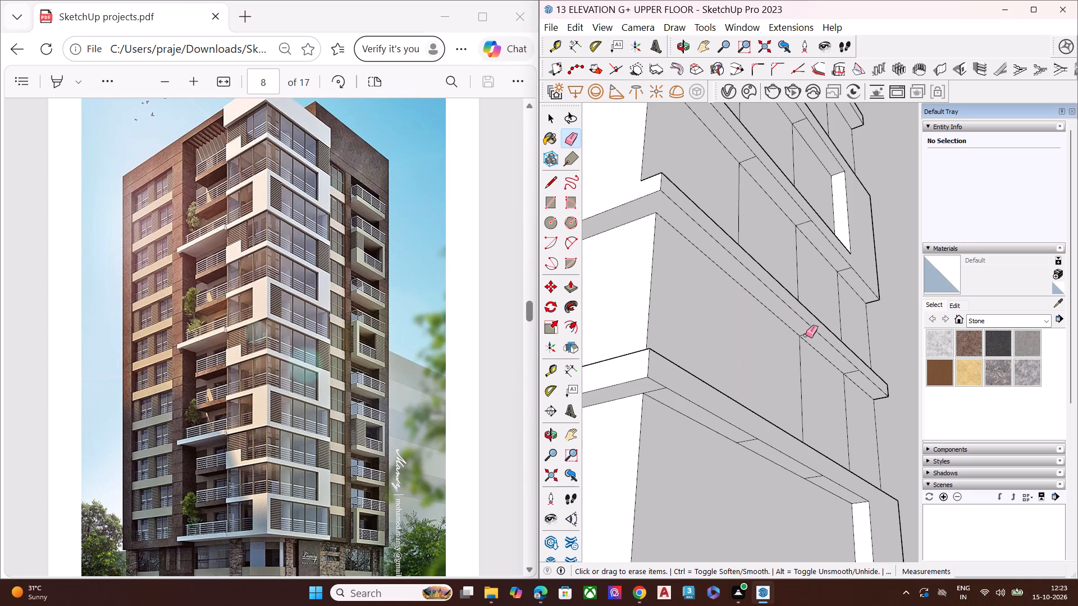
middle_drag(801, 329, 791, 262)
scroll(804, 315, up, 6)
click(813, 332)
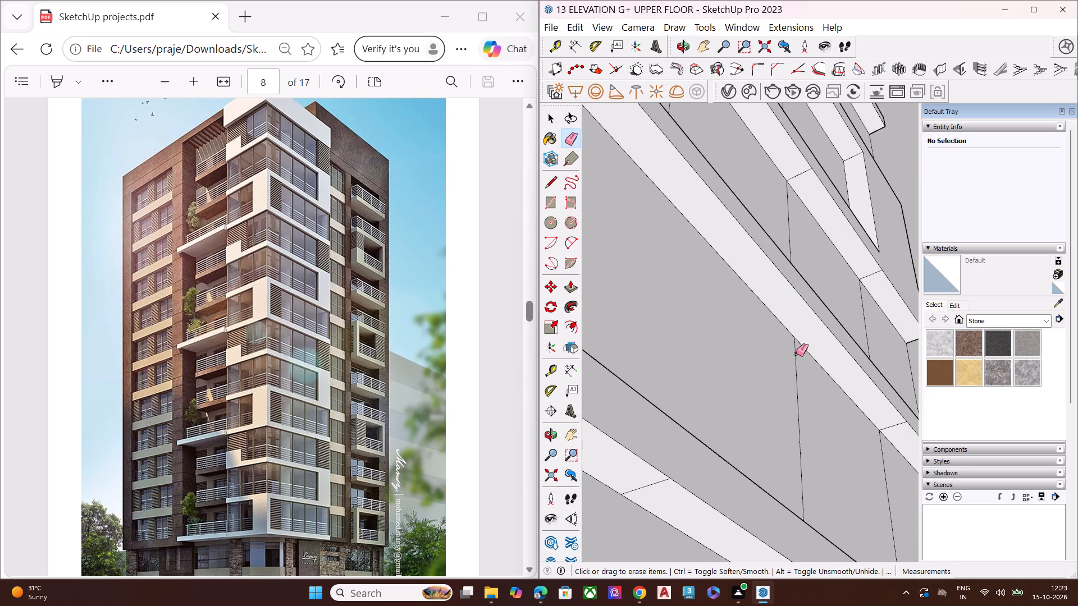
click(796, 353)
scroll(724, 306, down, 6)
scroll(837, 392, up, 6)
click(832, 374)
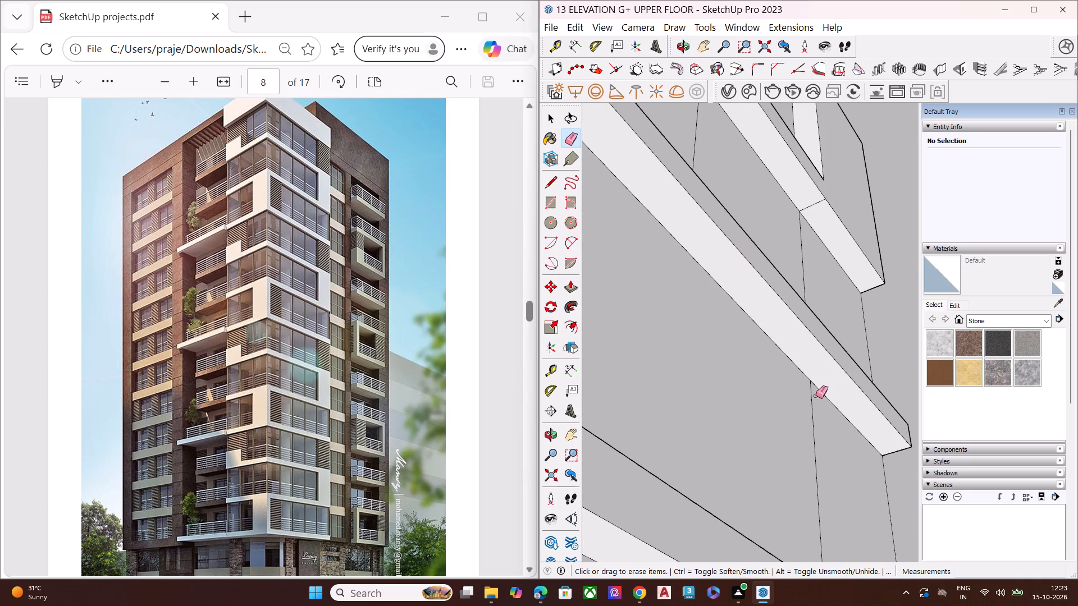
click(812, 399)
Erase the short seam lines on the frame's underside above the fifth row on the non-balcony face, including the one at the corner.
scroll(794, 262, down, 12)
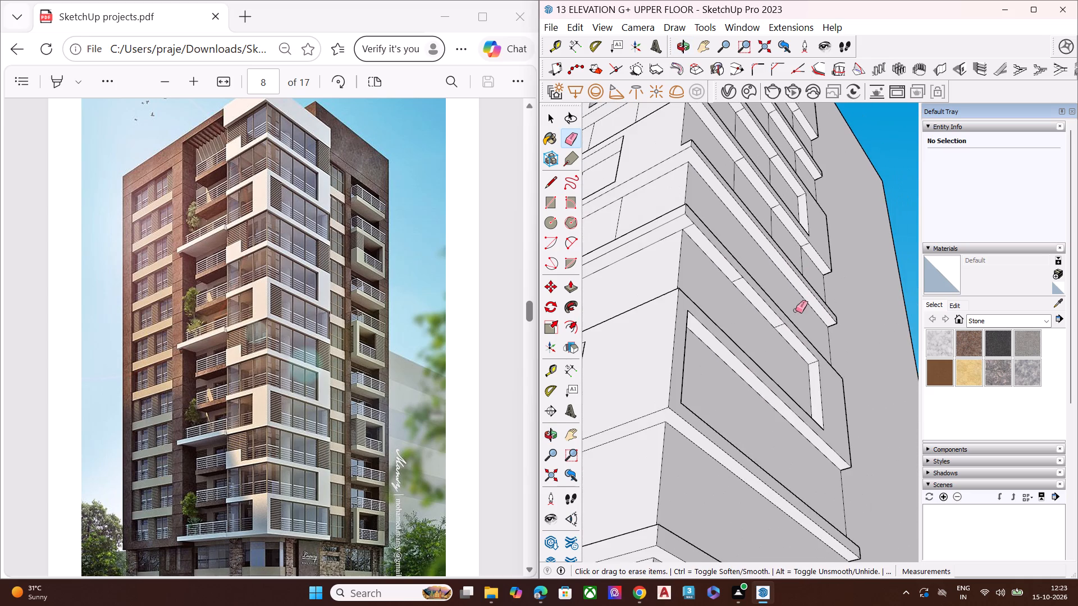
middle_drag(742, 342, 748, 299)
key(space)
key(e)
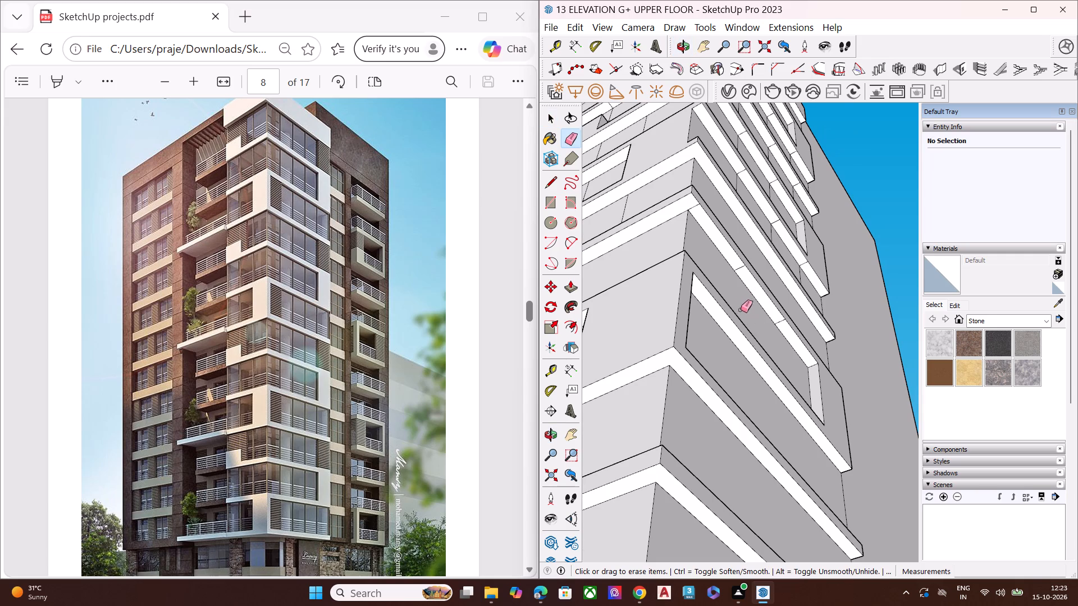
scroll(742, 279, up, 2)
scroll(744, 276, down, 1)
scroll(744, 276, up, 6)
click(745, 253)
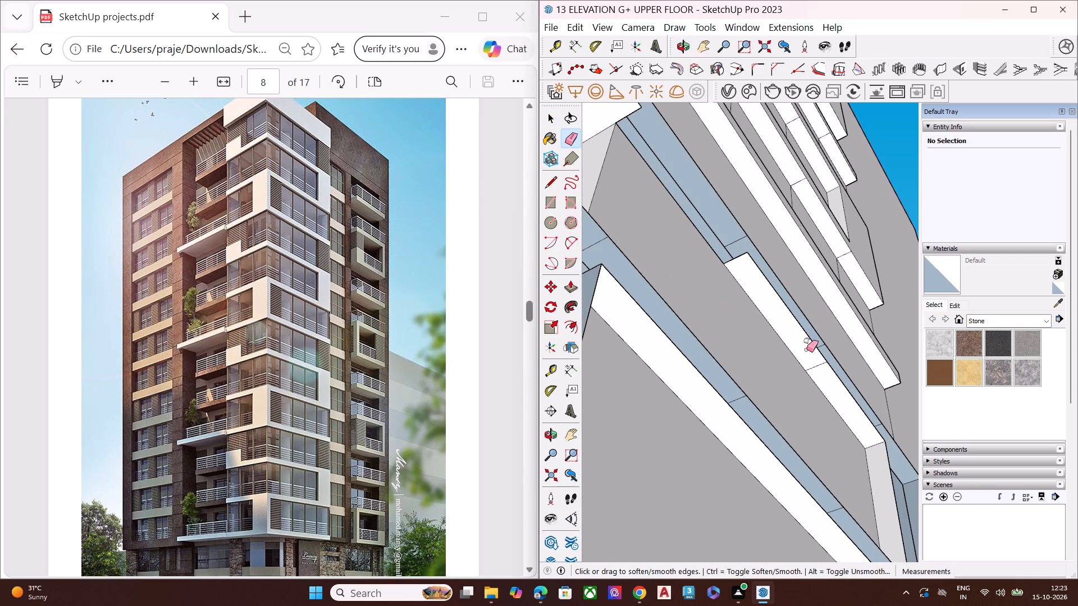
key(ctrl+z)
click(739, 257)
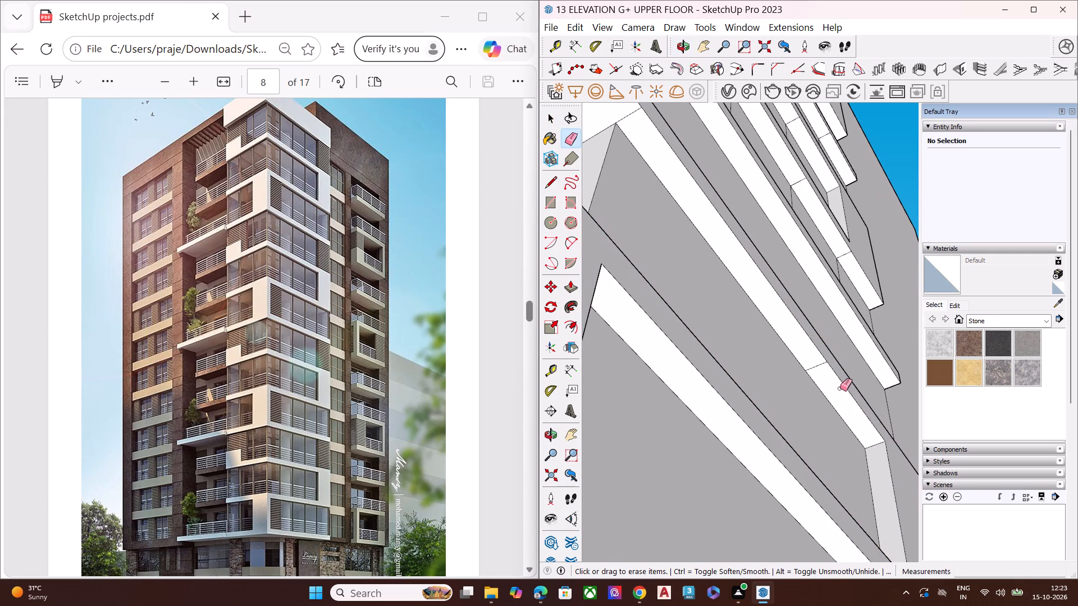
click(819, 367)
scroll(843, 353, down, 15)
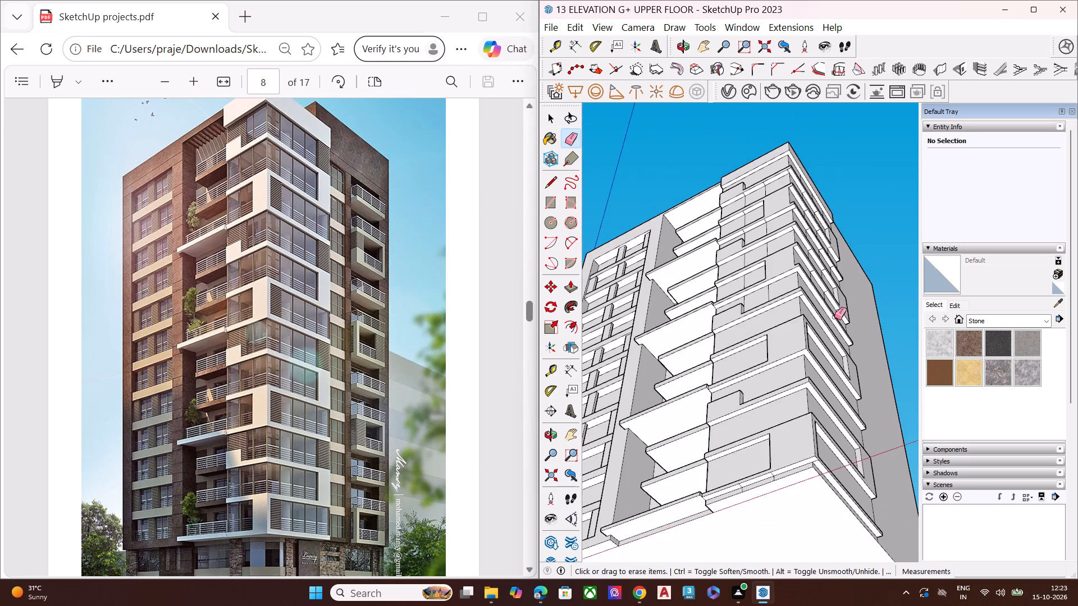
middle_drag(829, 321, 787, 272)
scroll(819, 291, up, 1)
scroll(820, 289, down, 1)
scroll(820, 288, up, 2)
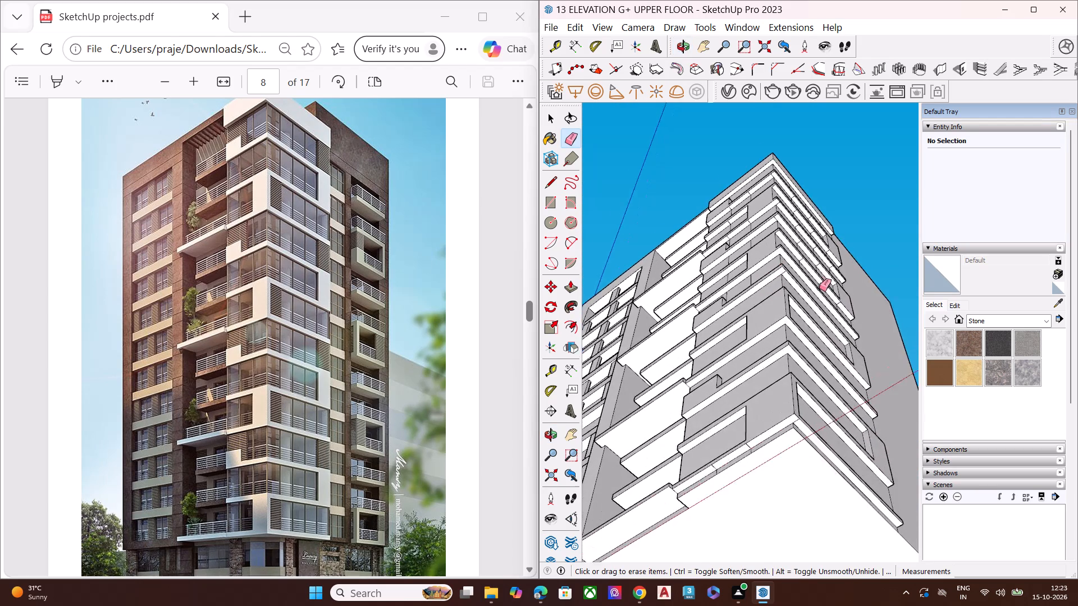
scroll(819, 288, up, 2)
scroll(761, 259, up, 2)
scroll(761, 259, down, 1)
scroll(761, 259, up, 10)
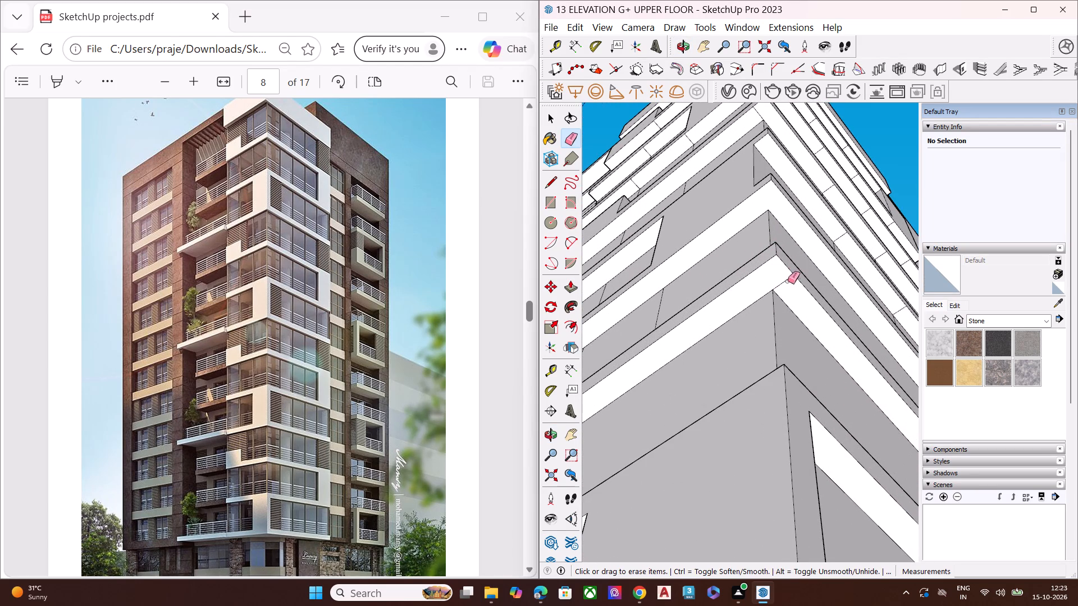
click(787, 281)
Erase the two vertical division lines on the sixth row's balcony-side wall, above the notched parapet.
scroll(819, 290, down, 3)
scroll(825, 299, up, 1)
scroll(827, 305, down, 3)
middle_drag(720, 310, 761, 390)
scroll(696, 398, up, 7)
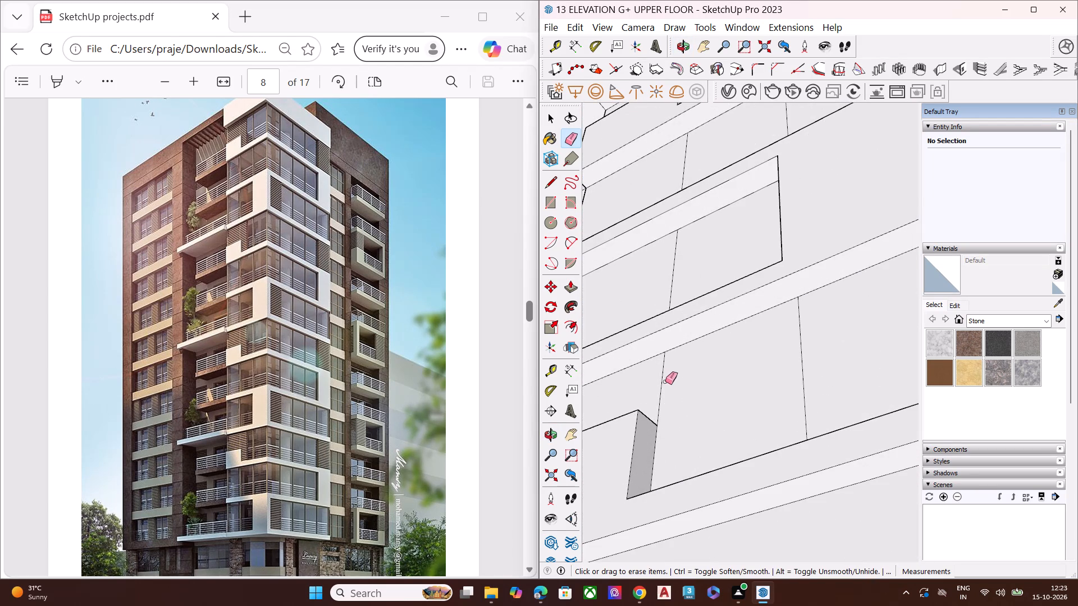
click(664, 377)
click(798, 329)
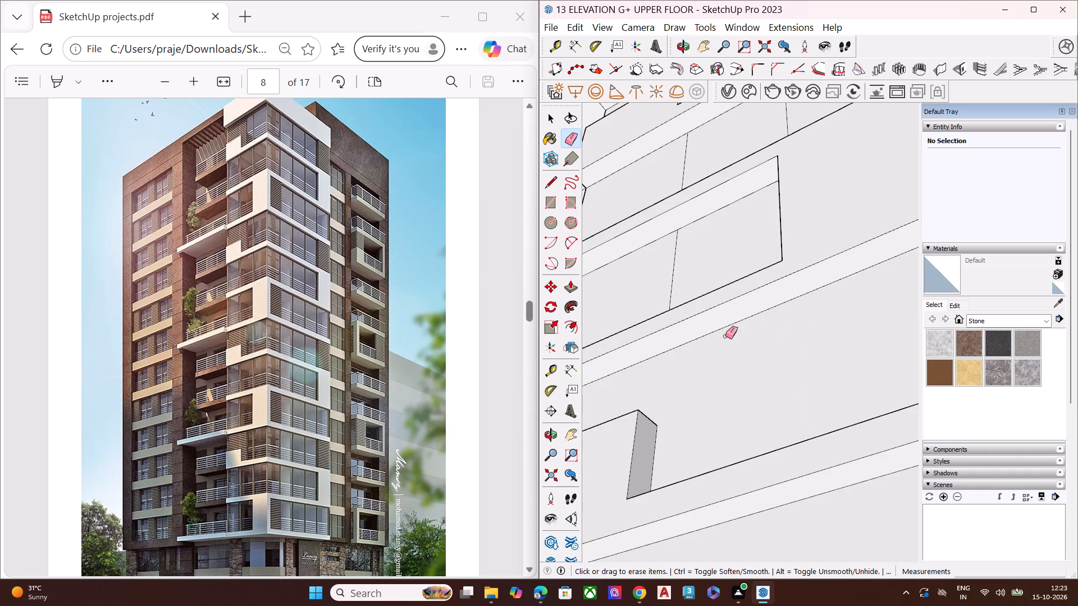
Erase the vertical division line inside the seventh row's framed panel on the balcony side.
scroll(717, 336, down, 8)
middle_drag(846, 306, 690, 392)
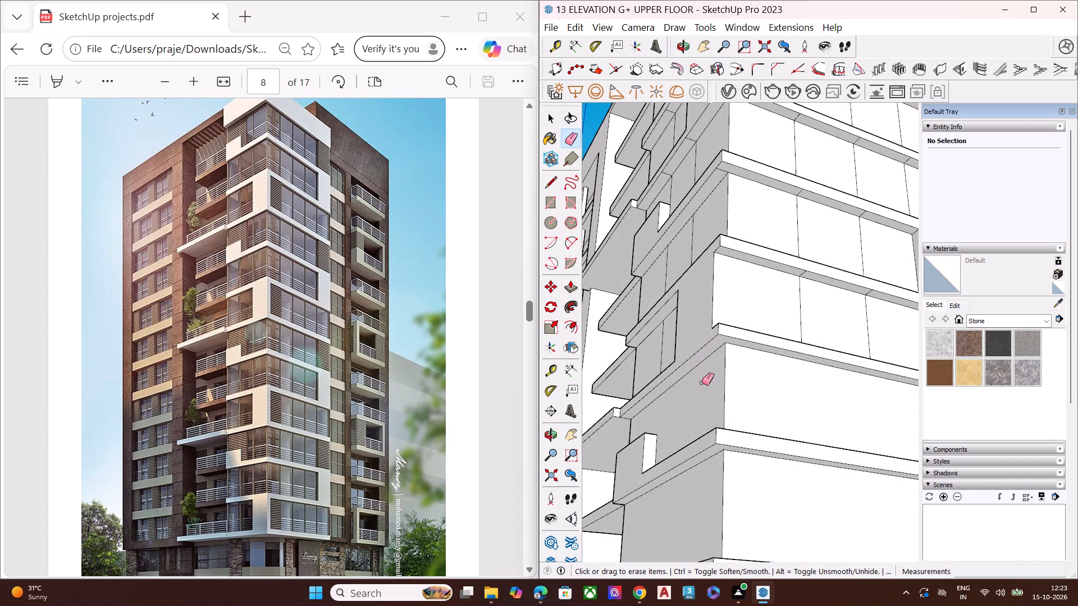
scroll(693, 318, up, 7)
scroll(680, 325, down, 3)
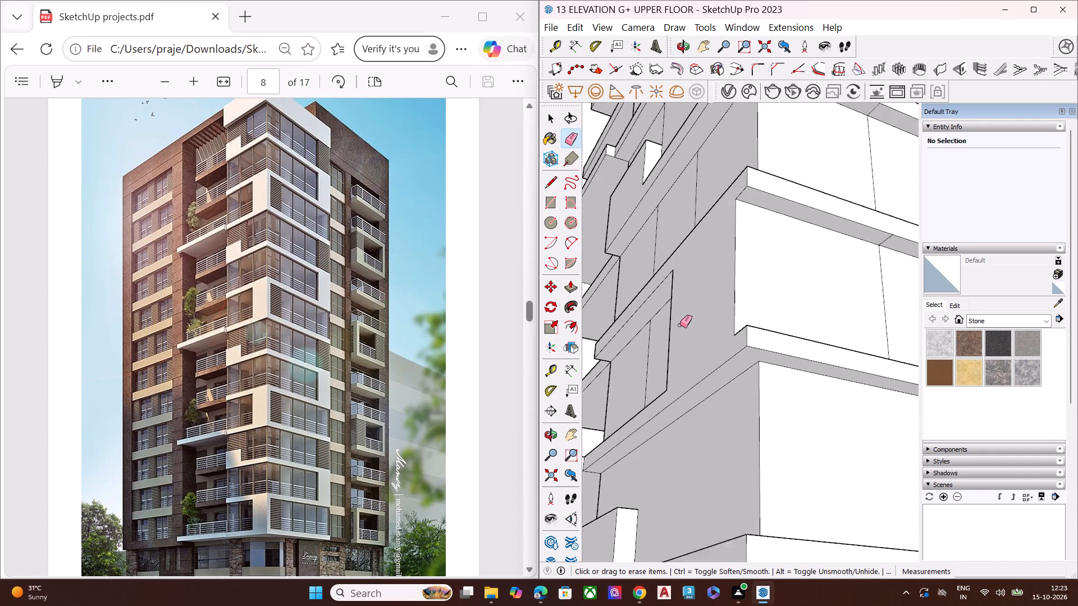
scroll(680, 325, down, 5)
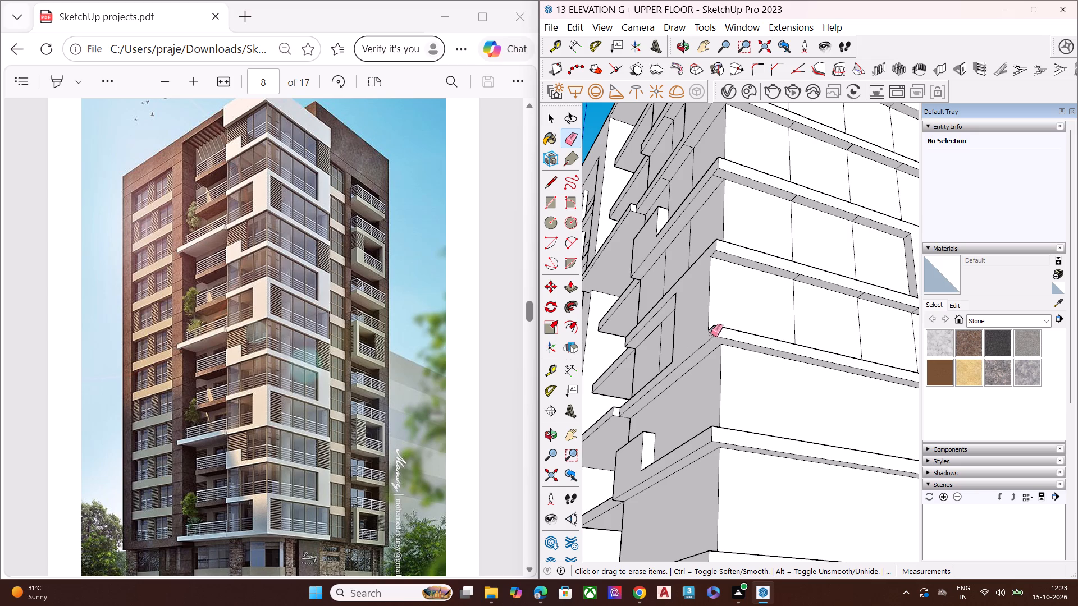
middle_drag(688, 320, 682, 393)
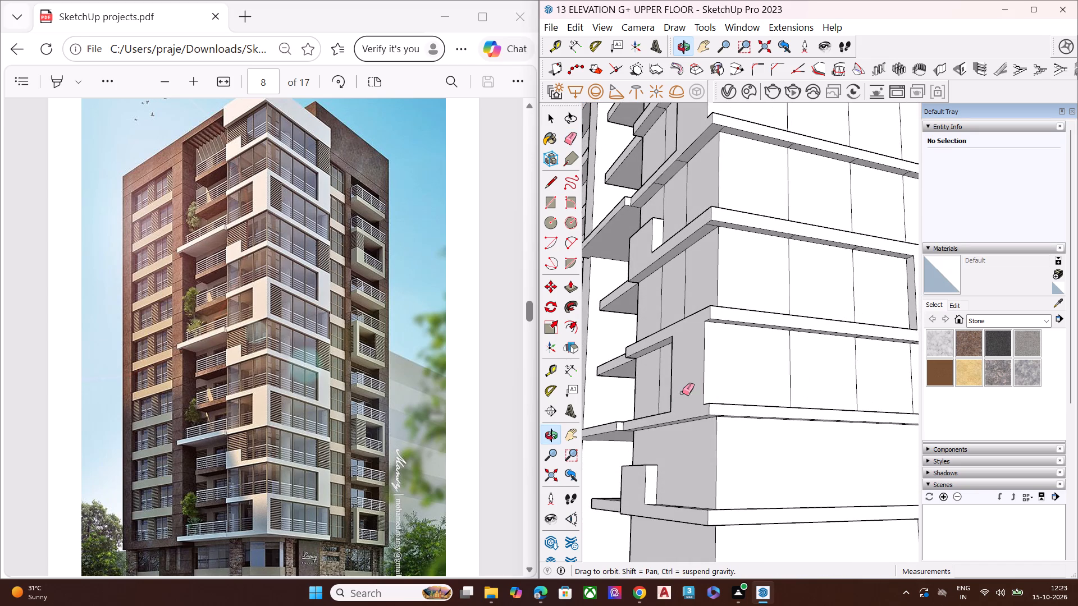
scroll(659, 375, up, 7)
click(663, 356)
Erase the three short seam lines on the underside of the band above the seventh row on the non-balcony face.
scroll(619, 339, down, 7)
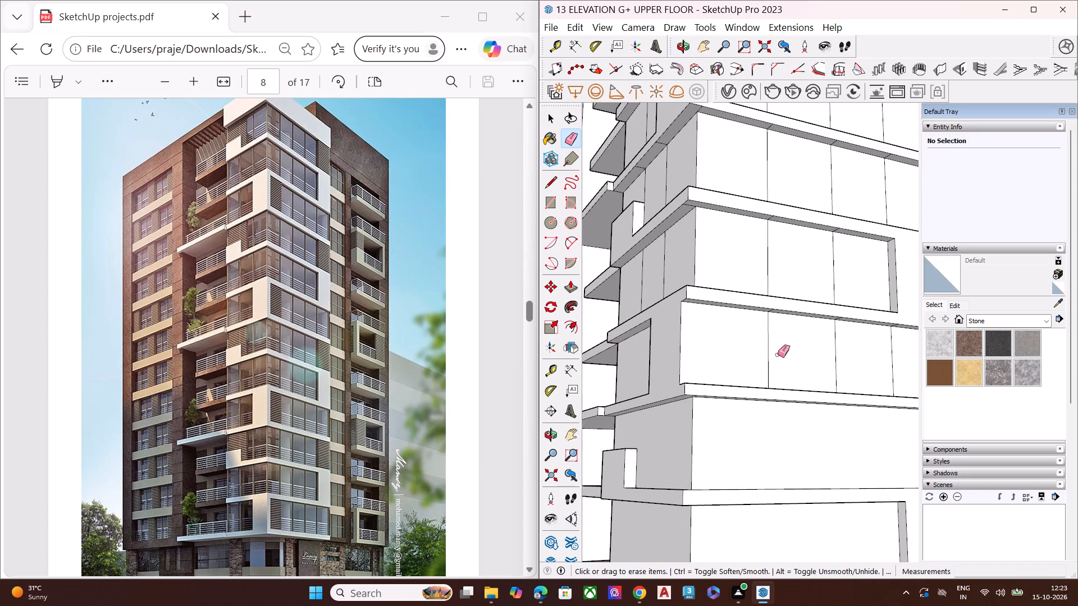
middle_drag(778, 352, 800, 261)
scroll(727, 260, up, 1)
scroll(726, 300, down, 5)
middle_drag(774, 364, 830, 294)
scroll(838, 291, up, 2)
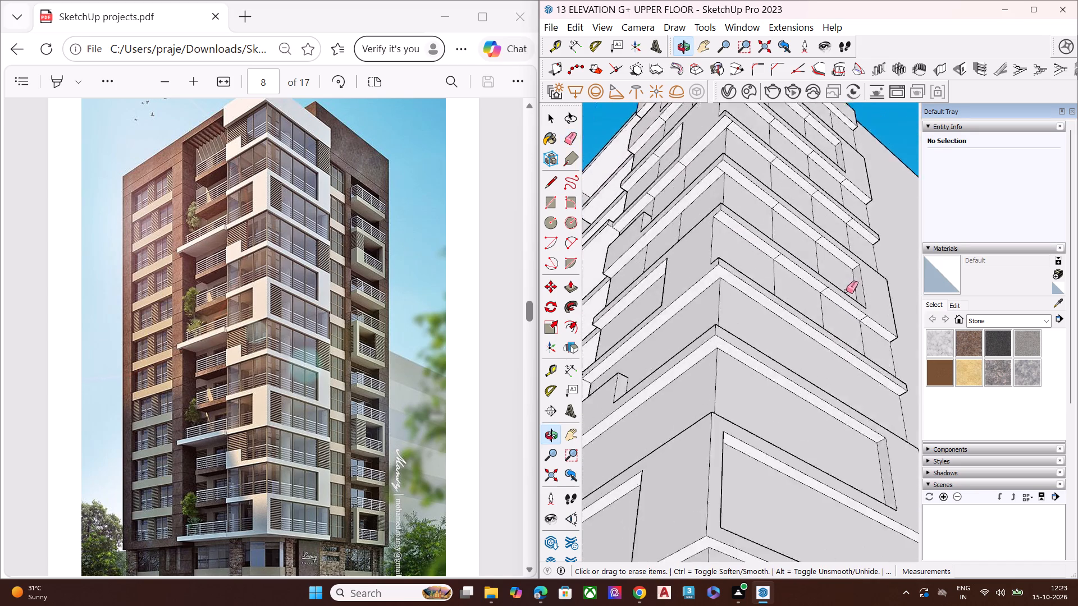
scroll(846, 291, up, 6)
click(880, 343)
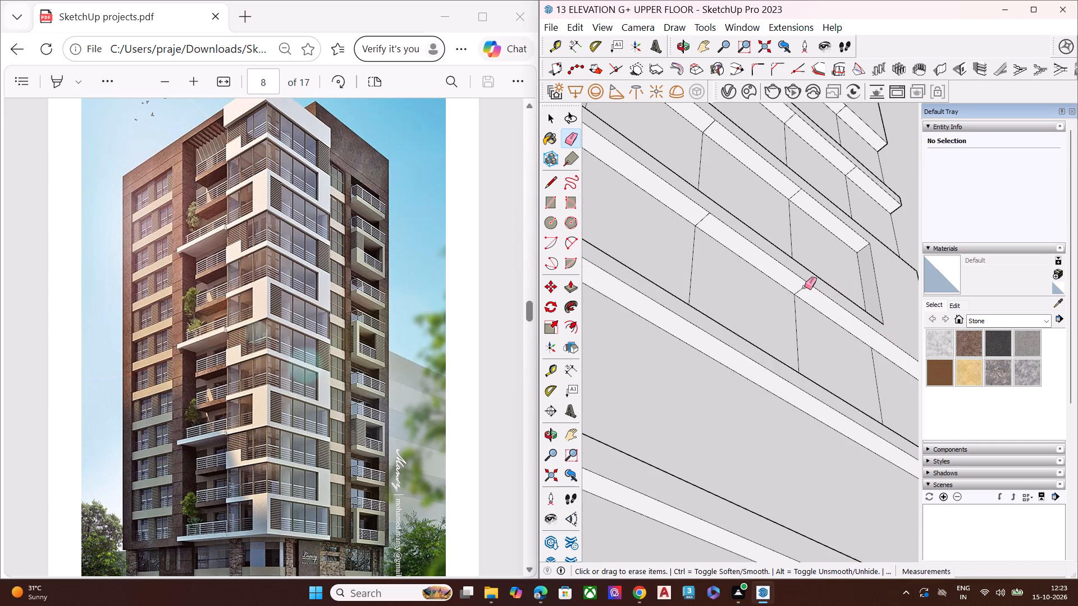
click(805, 287)
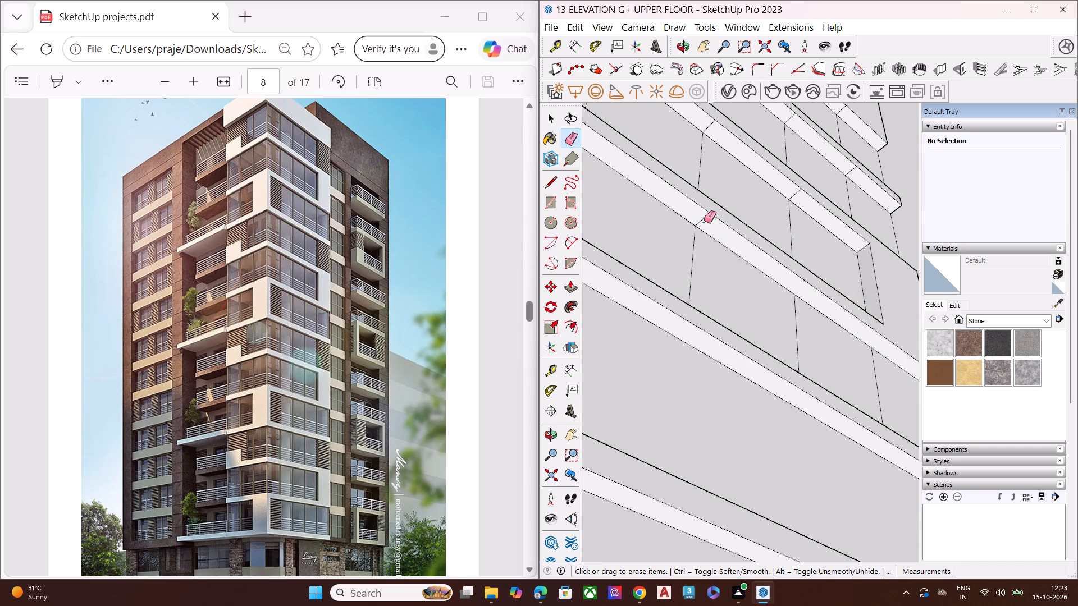
click(704, 219)
Erase the three vertical division lines on the seventh row's wall on the non-balcony face.
click(694, 237)
click(796, 309)
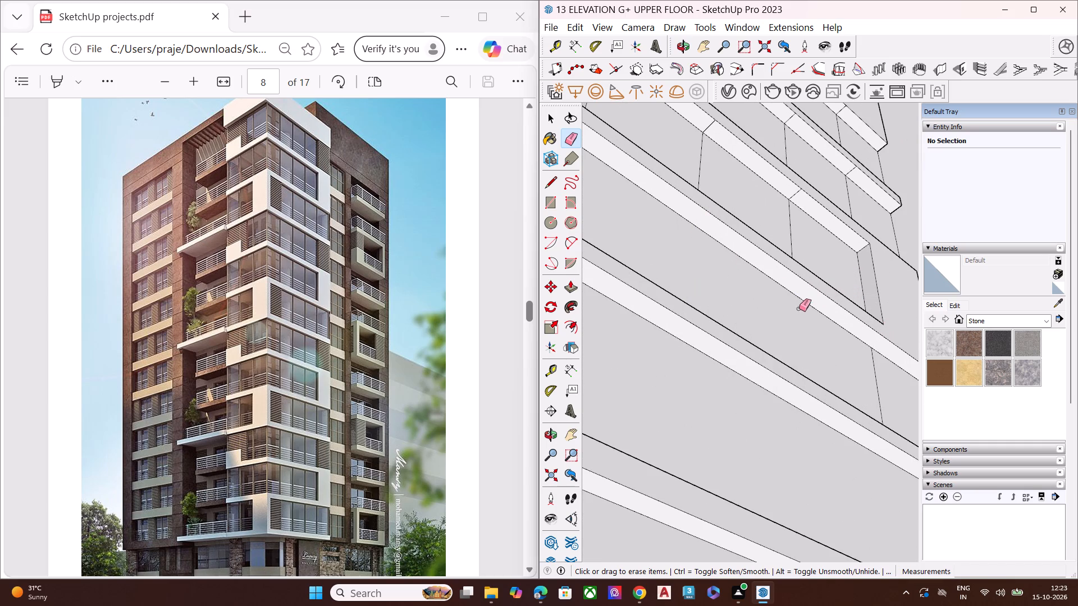
click(875, 365)
Erase the two seam lines on the eighth row's frame underside and the two vertical division lines inside that frame on the non-balcony face.
scroll(784, 345, down, 4)
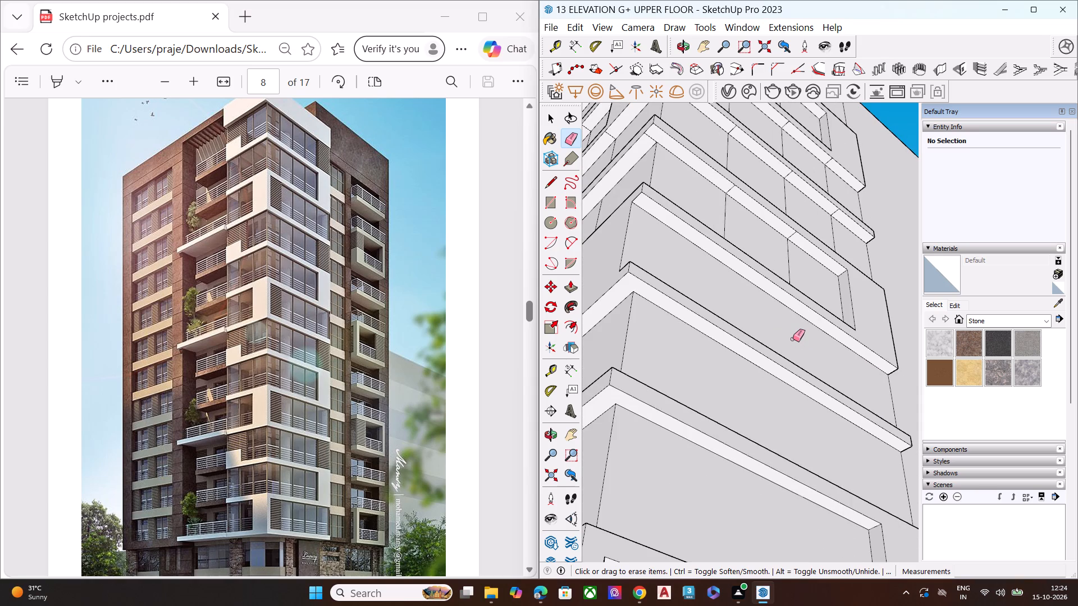
scroll(793, 339, down, 7)
middle_drag(714, 370, 706, 333)
scroll(734, 250, up, 8)
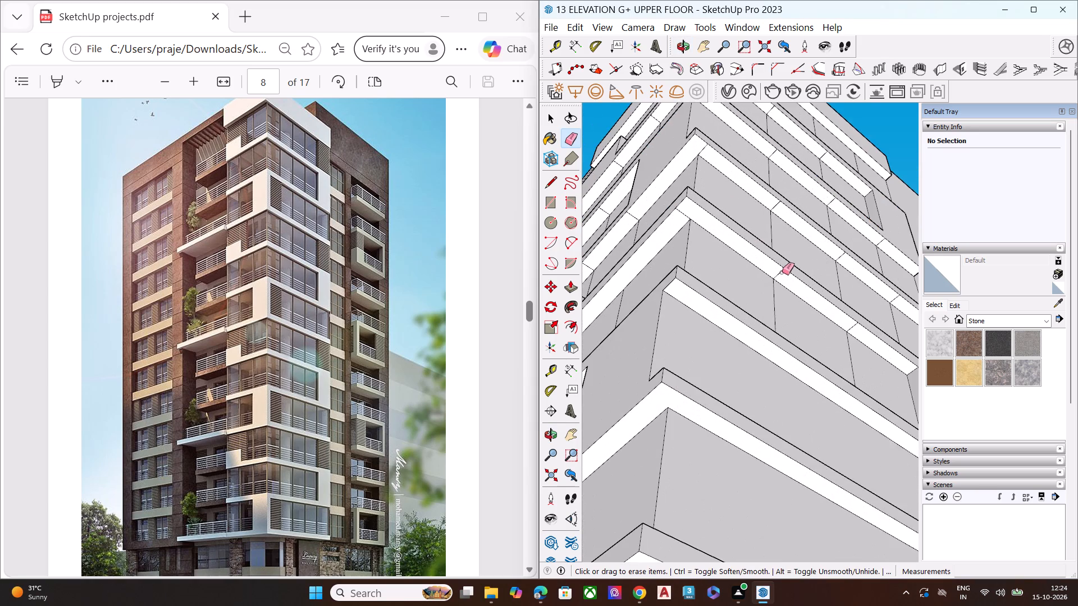
scroll(789, 276, up, 5)
click(775, 270)
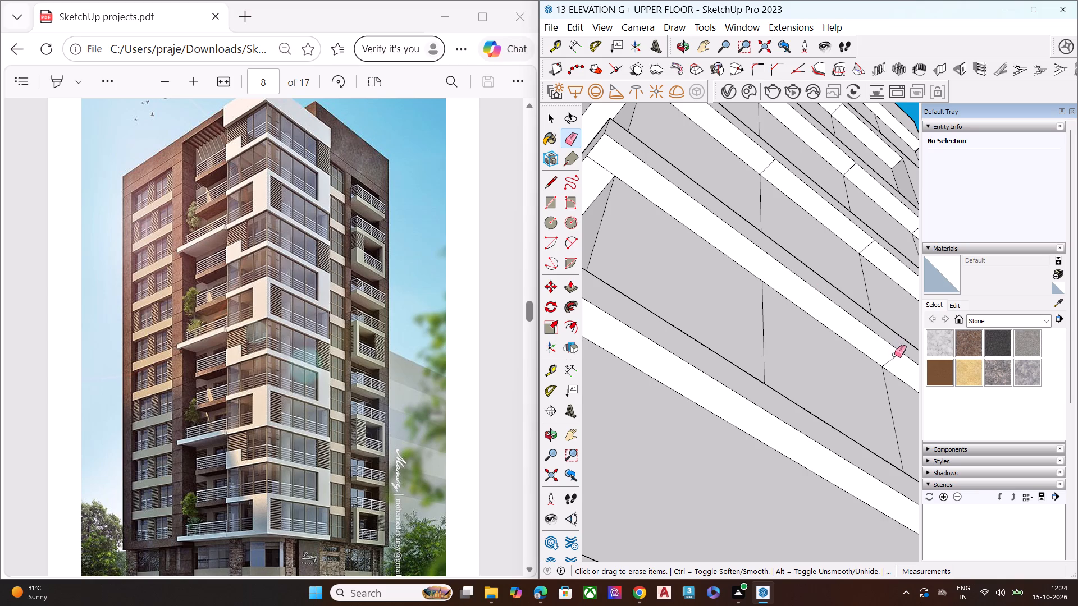
click(894, 356)
click(885, 375)
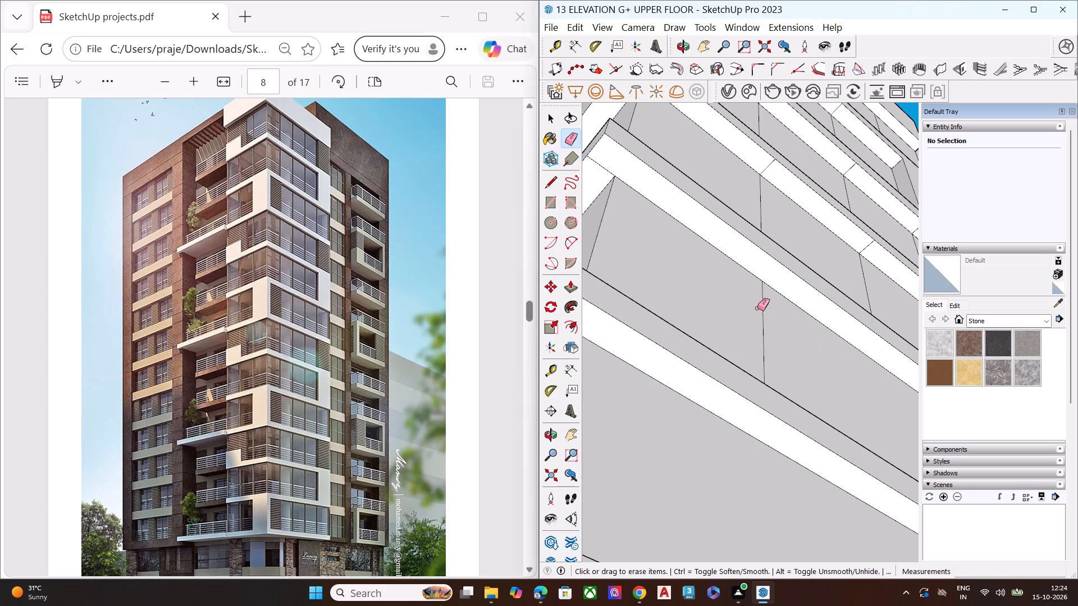
click(762, 304)
Erase the two vertical division lines on the eighth row's balcony-side wall, above the seventh row's framed panel.
key(space)
scroll(721, 270, down, 2)
scroll(721, 270, up, 1)
scroll(721, 270, down, 4)
key(space)
scroll(746, 264, down, 5)
scroll(746, 264, up, 1)
scroll(746, 264, down, 2)
key(space)
scroll(748, 273, down, 4)
key(space)
scroll(749, 279, up, 1)
scroll(749, 279, down, 2)
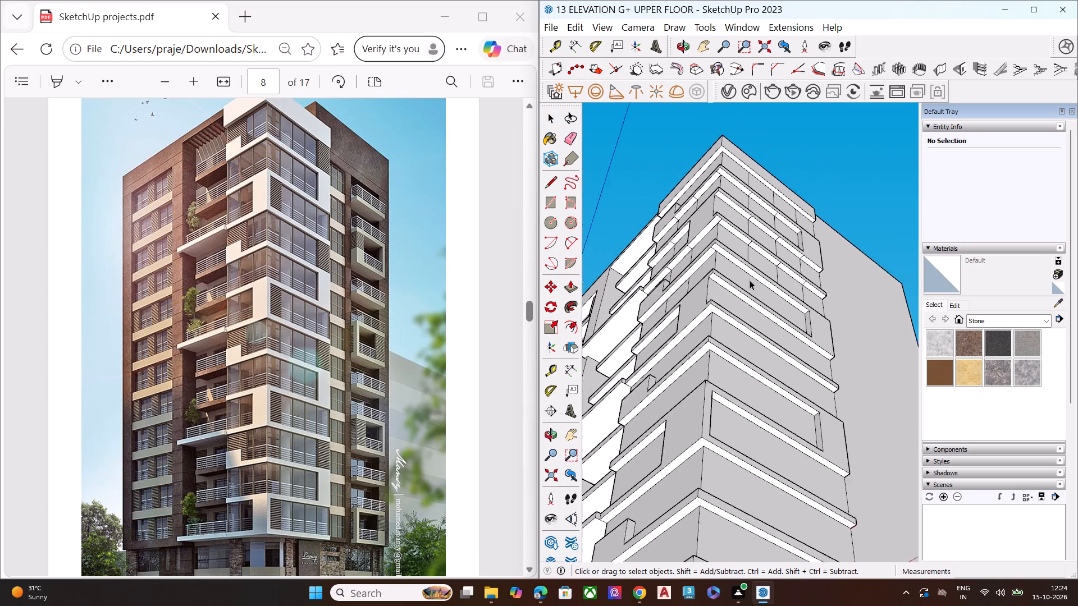
scroll(750, 280, down, 1)
middle_drag(700, 293, 761, 336)
scroll(711, 299, down, 1)
scroll(755, 344, up, 4)
scroll(670, 282, down, 1)
scroll(670, 282, up, 4)
key(e)
scroll(665, 281, up, 7)
click(691, 299)
click(792, 259)
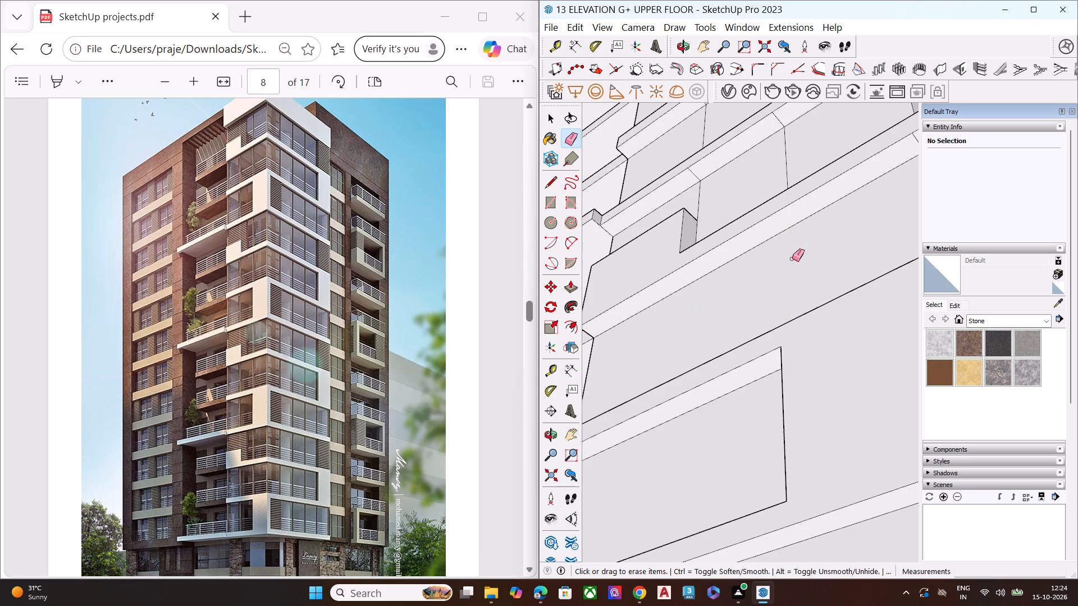
Erase the three short seam lines on the underside of the band above the ninth row on the non-balcony face.
scroll(697, 269, down, 9)
scroll(680, 277, up, 1)
scroll(680, 277, down, 4)
middle_drag(753, 324, 773, 290)
scroll(794, 256, up, 9)
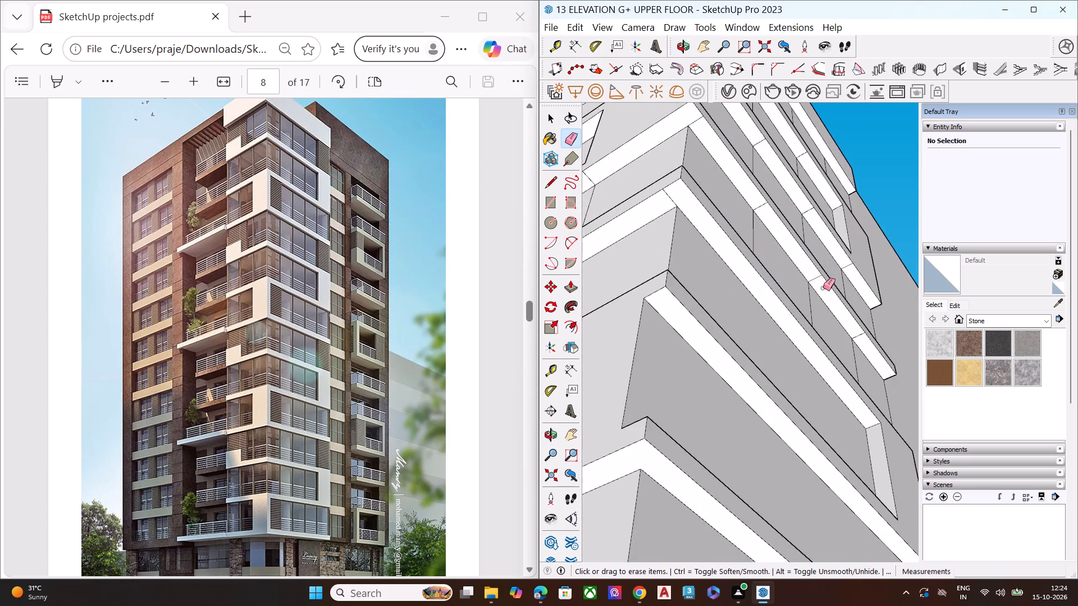
scroll(874, 342, down, 1)
click(861, 337)
click(824, 282)
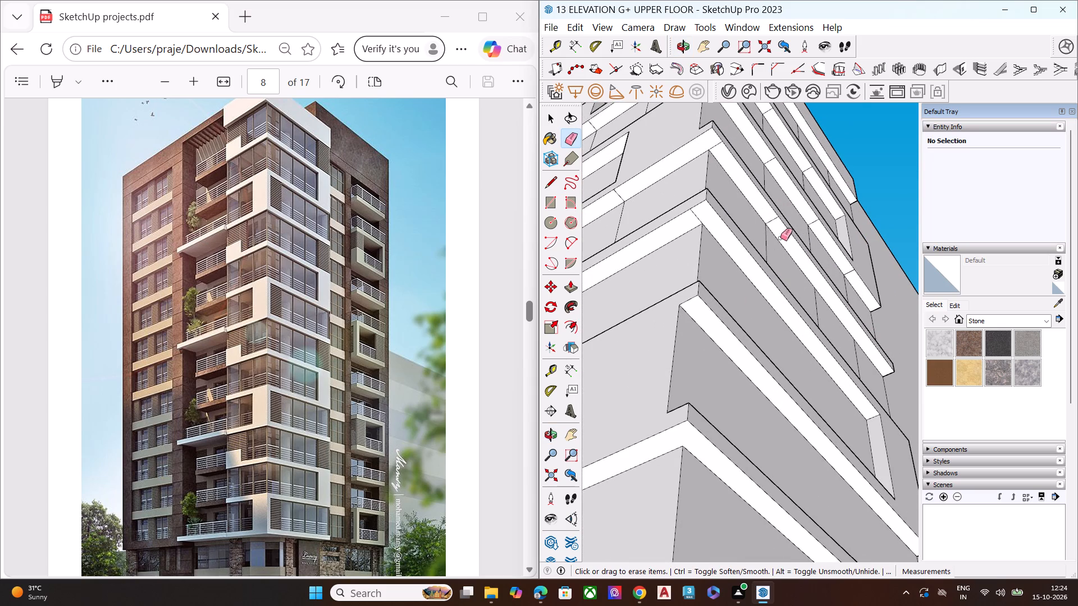
click(776, 218)
Erase the three vertical division lines on the ninth row's wall on the non-balcony face.
click(767, 238)
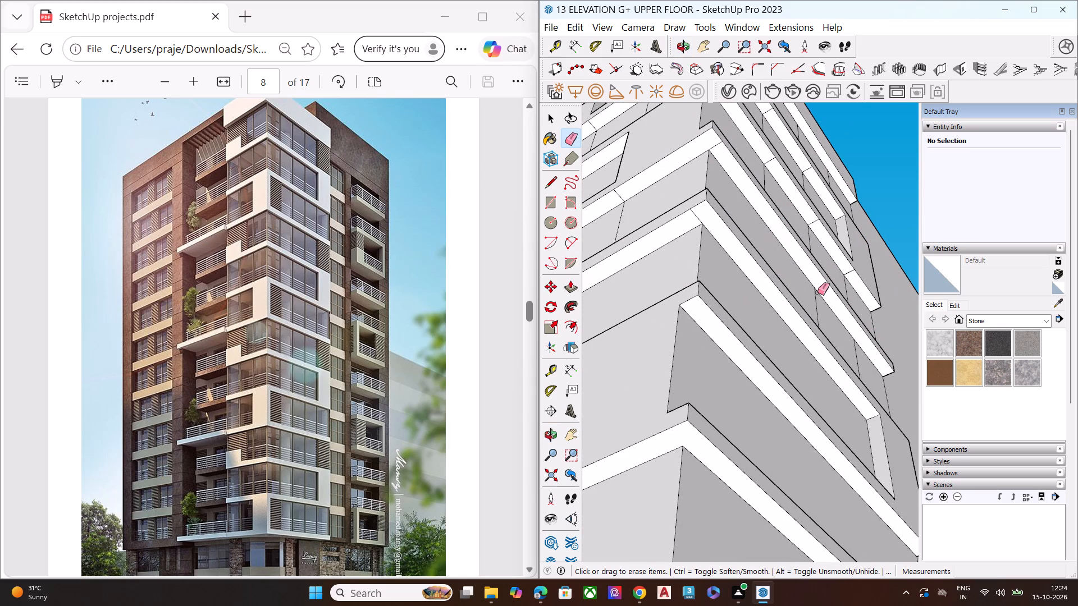
click(818, 297)
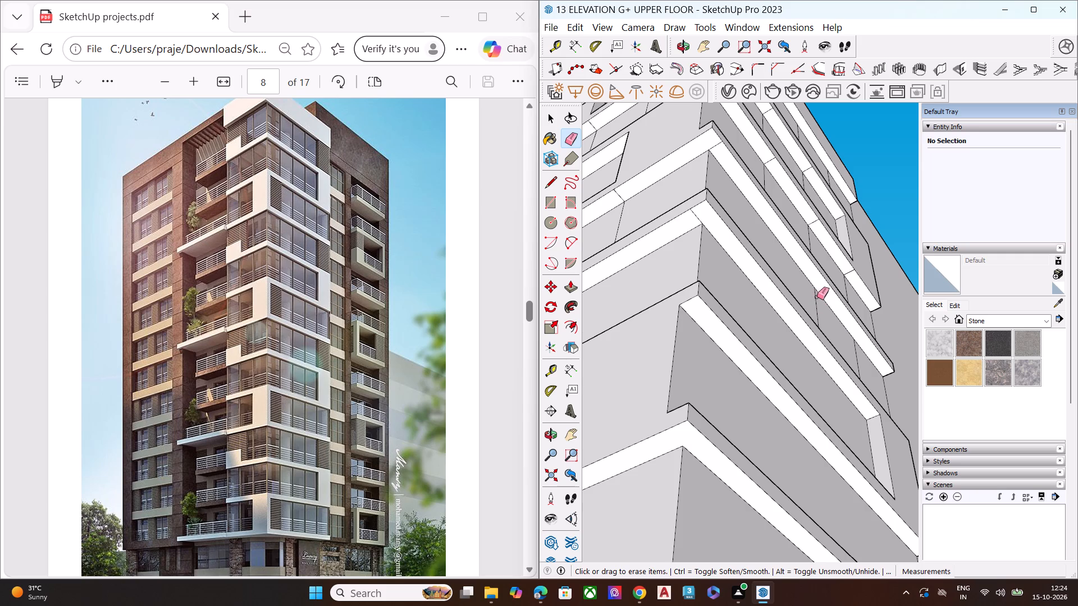
click(817, 297)
click(857, 350)
Erase the three short seam lines on the underside of the band above the tenth row on the non-balcony face.
scroll(814, 314, down, 5)
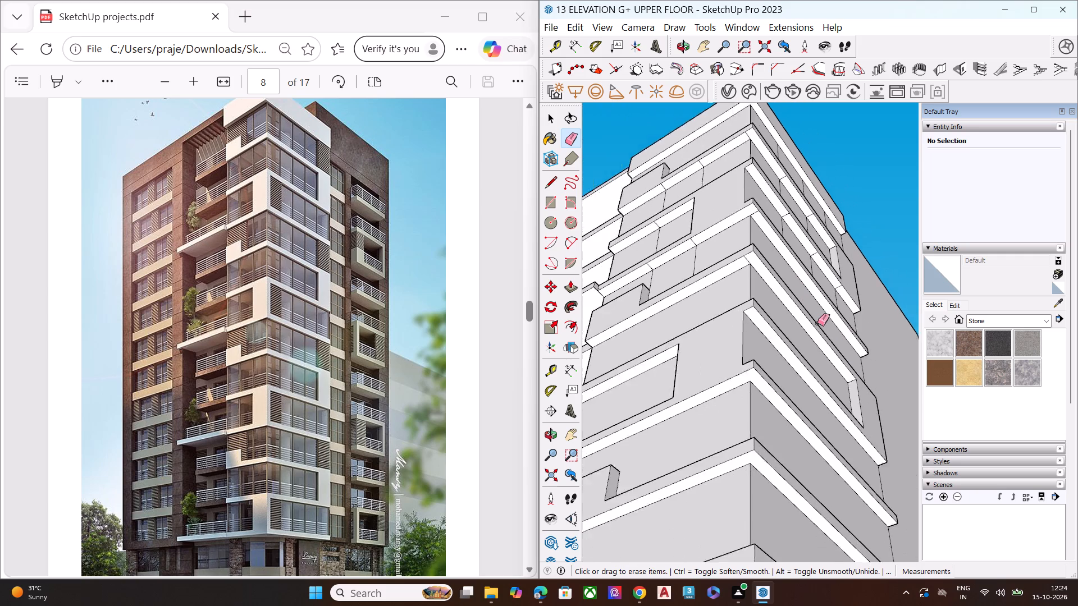
scroll(817, 323, down, 3)
middle_drag(803, 335, 784, 302)
scroll(794, 268, up, 7)
scroll(789, 268, down, 3)
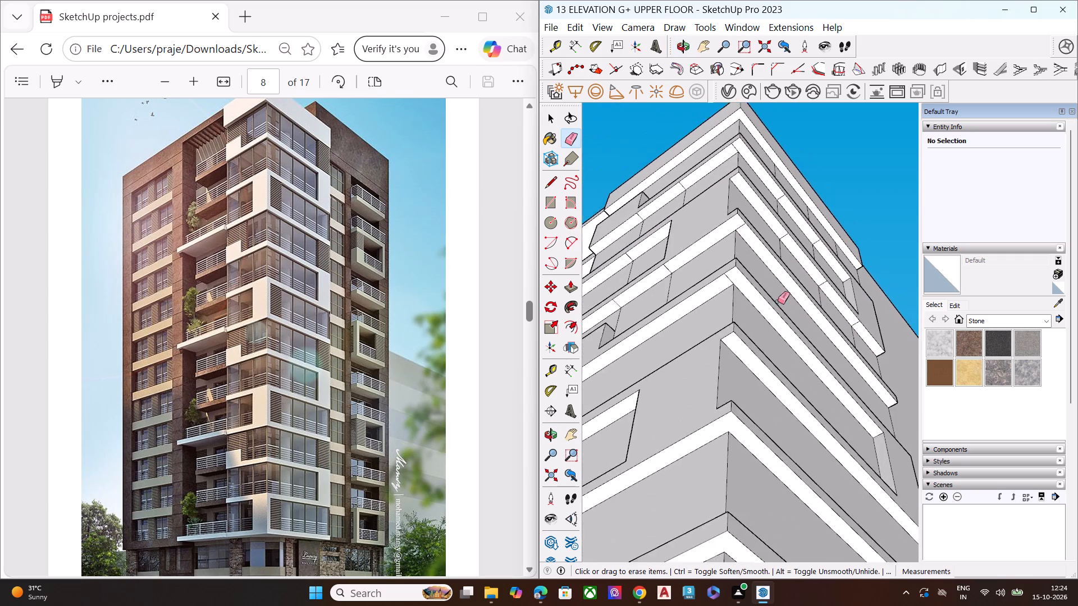
scroll(778, 301, down, 3)
scroll(792, 239, up, 7)
click(773, 272)
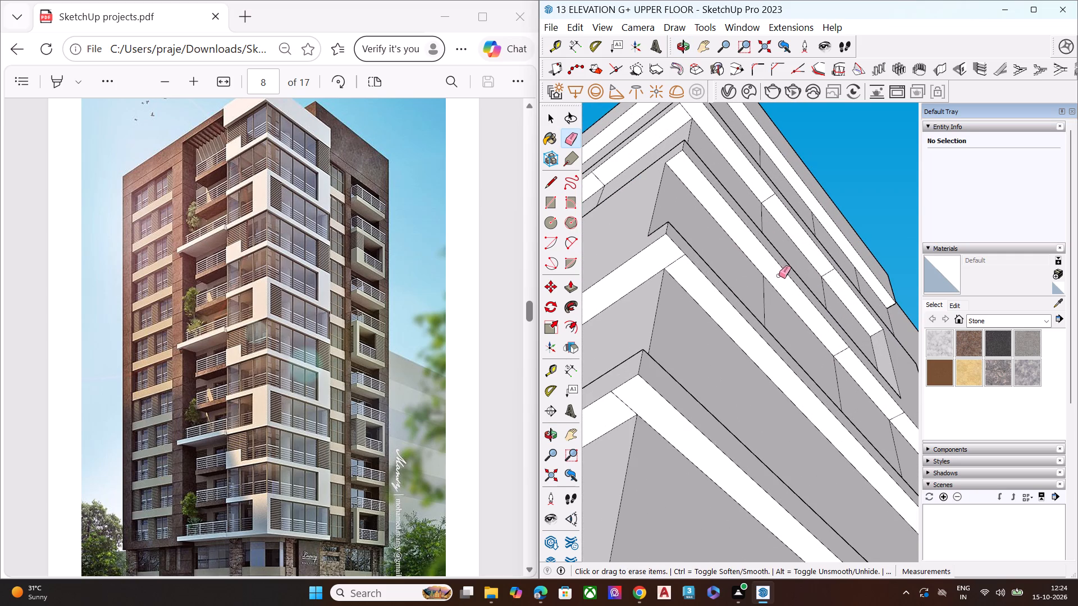
click(843, 349)
scroll(760, 314, down, 6)
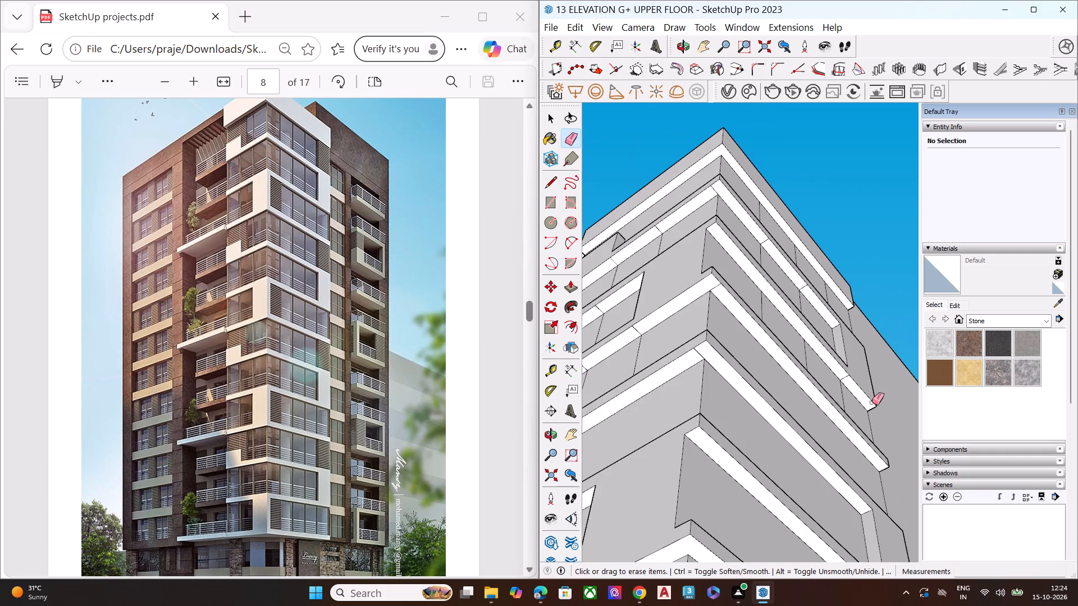
scroll(874, 403, up, 6)
click(821, 354)
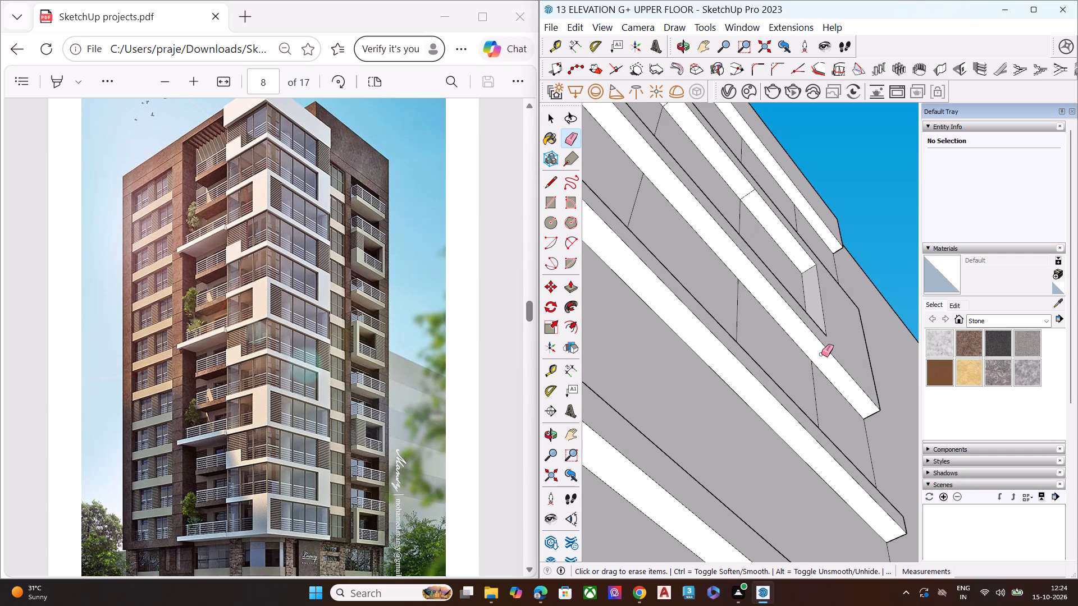
Erase the three vertical division lines on the tenth row's wall on the non-balcony face.
click(815, 378)
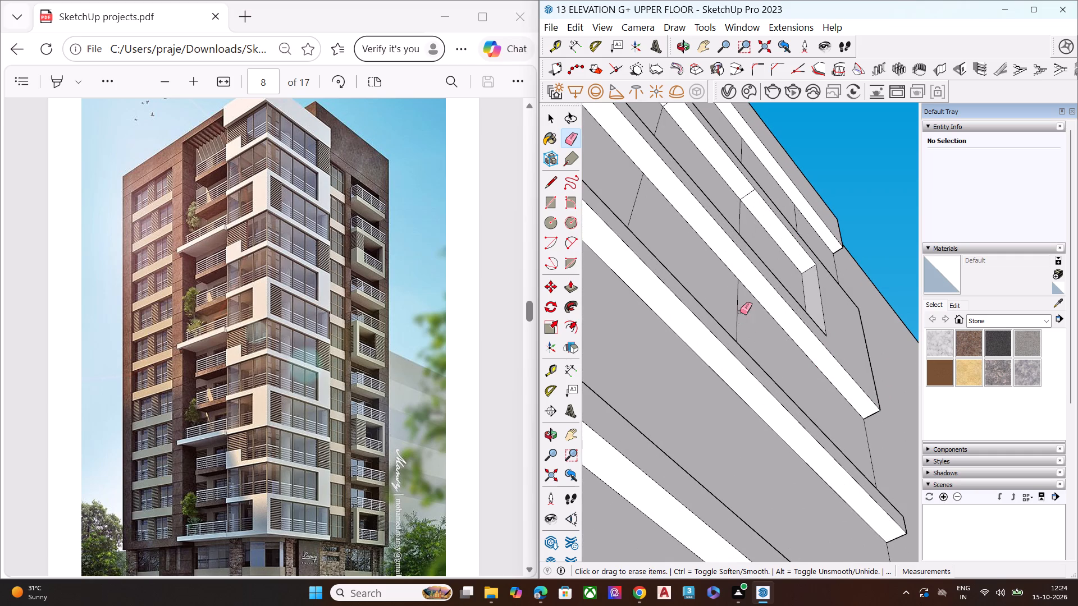
click(739, 309)
click(738, 293)
click(638, 189)
Erase the two band seam lines and the two vertical wall division lines on the ninth row's balcony side, above the notched parapet.
scroll(697, 218, down, 7)
middle_drag(615, 215, 748, 291)
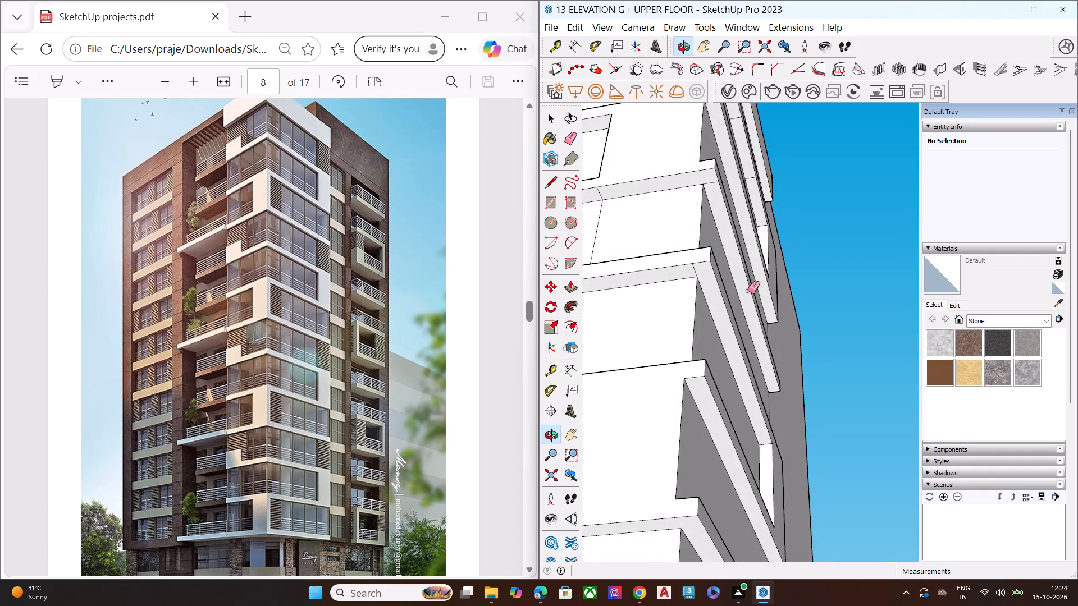
scroll(746, 289, down, 10)
middle_drag(717, 307, 657, 279)
scroll(657, 274, up, 8)
scroll(743, 314, up, 6)
scroll(736, 301, down, 1)
scroll(736, 301, up, 2)
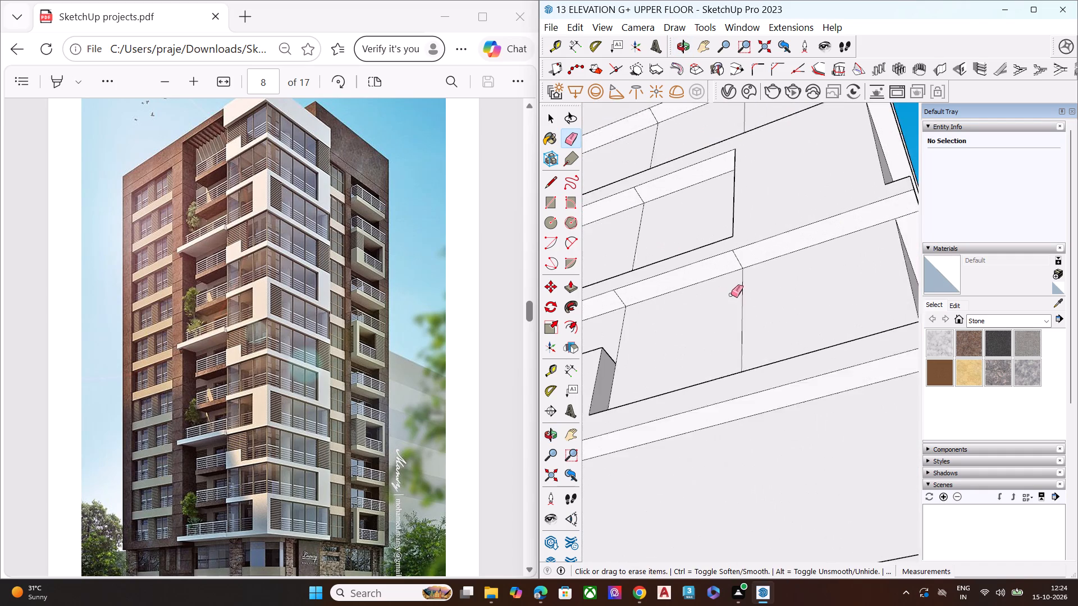
click(738, 252)
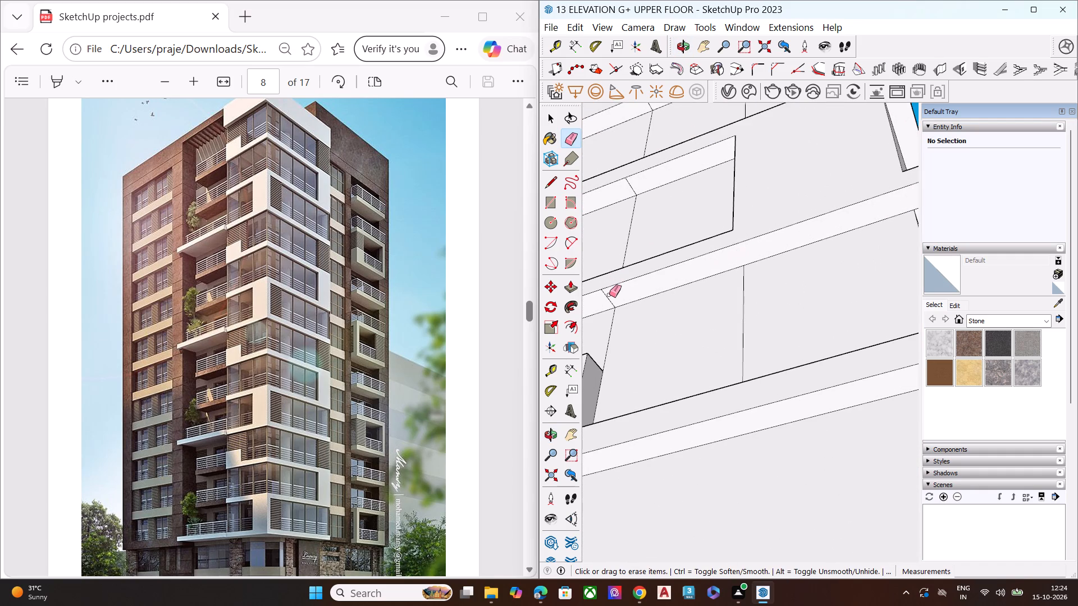
click(609, 297)
click(613, 315)
click(744, 279)
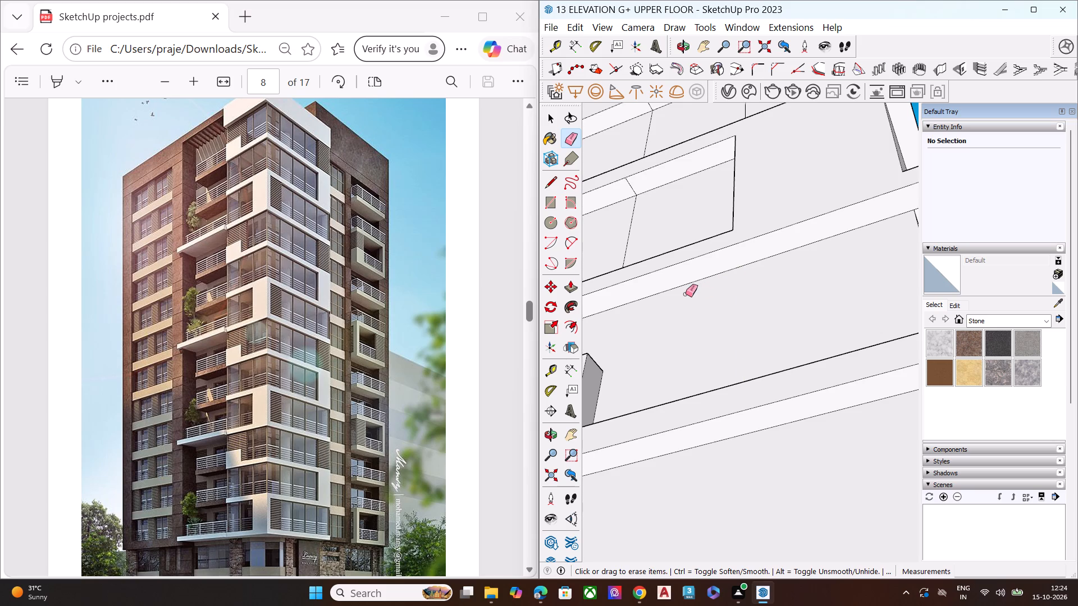
Erase the two seam lines on the eleventh row's frame underside and the two vertical division lines inside that frame on the non-balcony face.
scroll(674, 303, down, 6)
scroll(663, 309, up, 1)
scroll(660, 310, down, 2)
scroll(721, 307, down, 6)
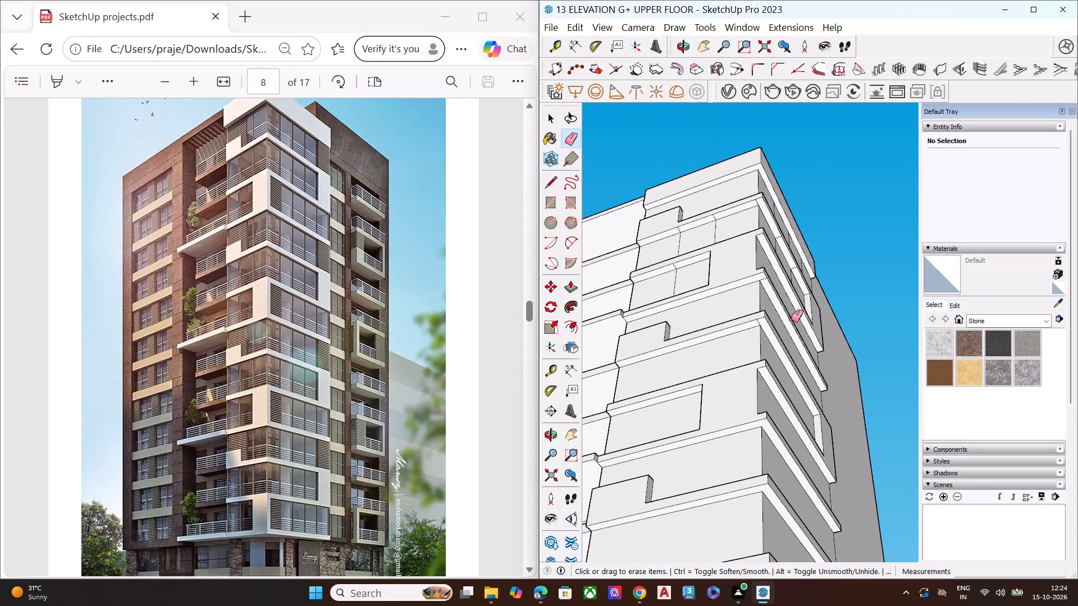
middle_drag(774, 319, 753, 321)
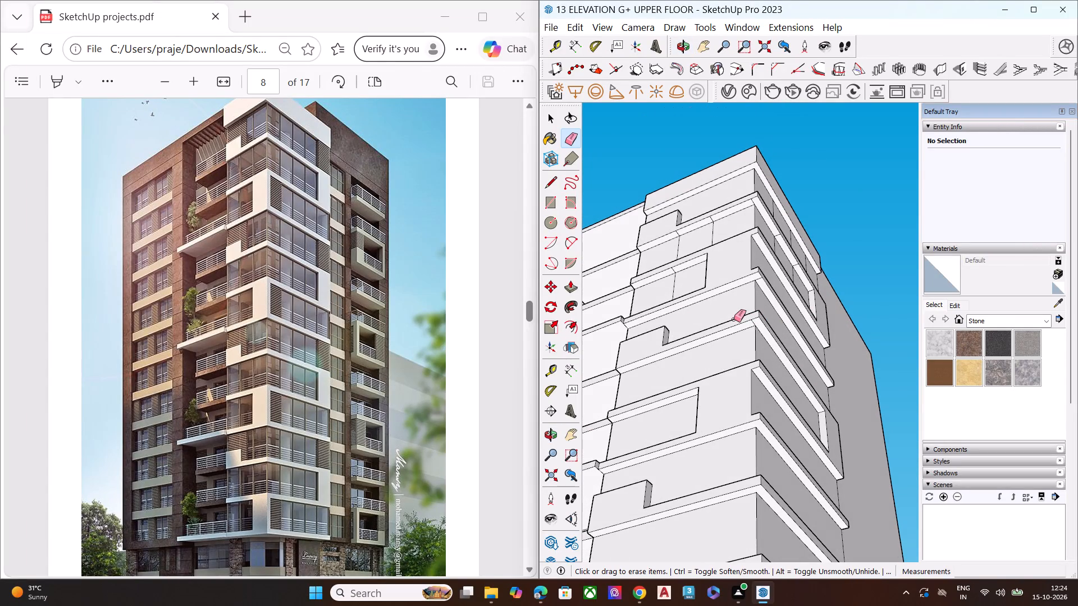
scroll(815, 257, up, 7)
scroll(795, 316, up, 7)
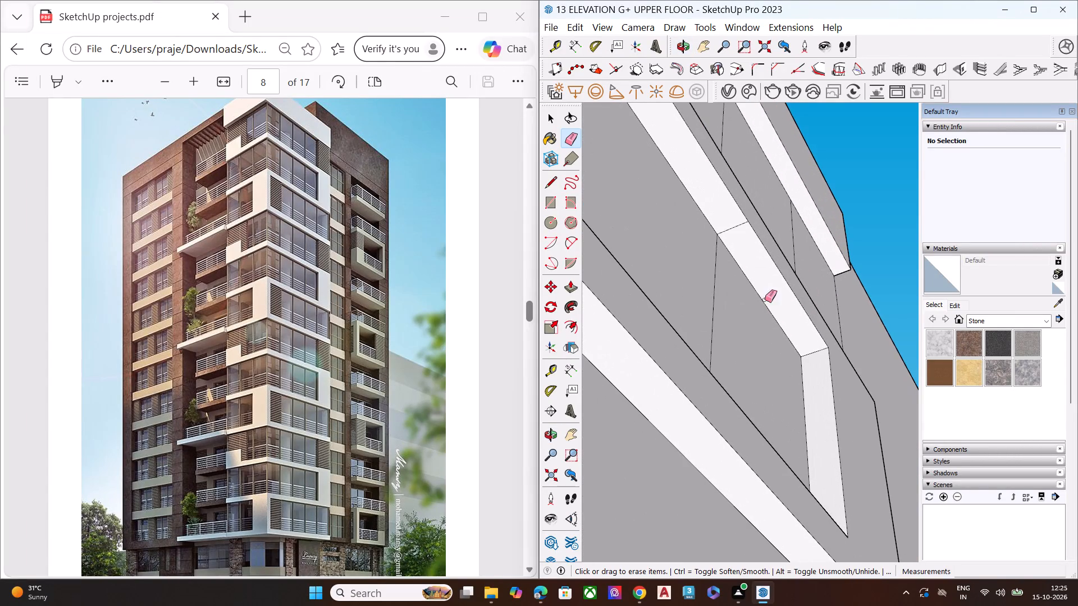
key(space)
key(e)
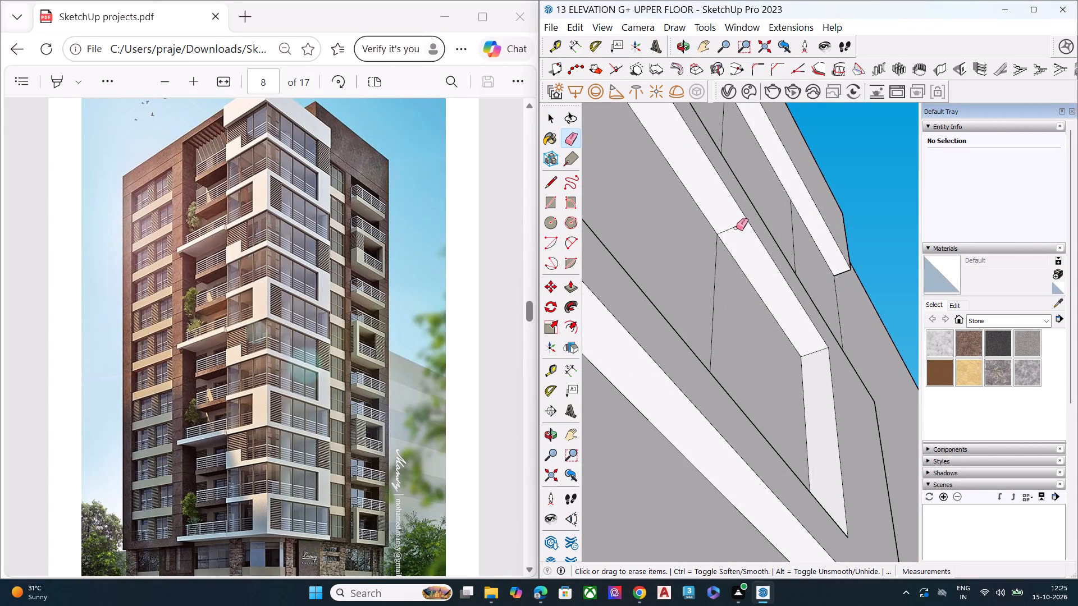
click(736, 226)
scroll(787, 238, down, 3)
scroll(800, 254, up, 1)
scroll(801, 255, down, 6)
scroll(742, 196, up, 3)
scroll(736, 183, down, 1)
scroll(736, 183, up, 4)
click(736, 187)
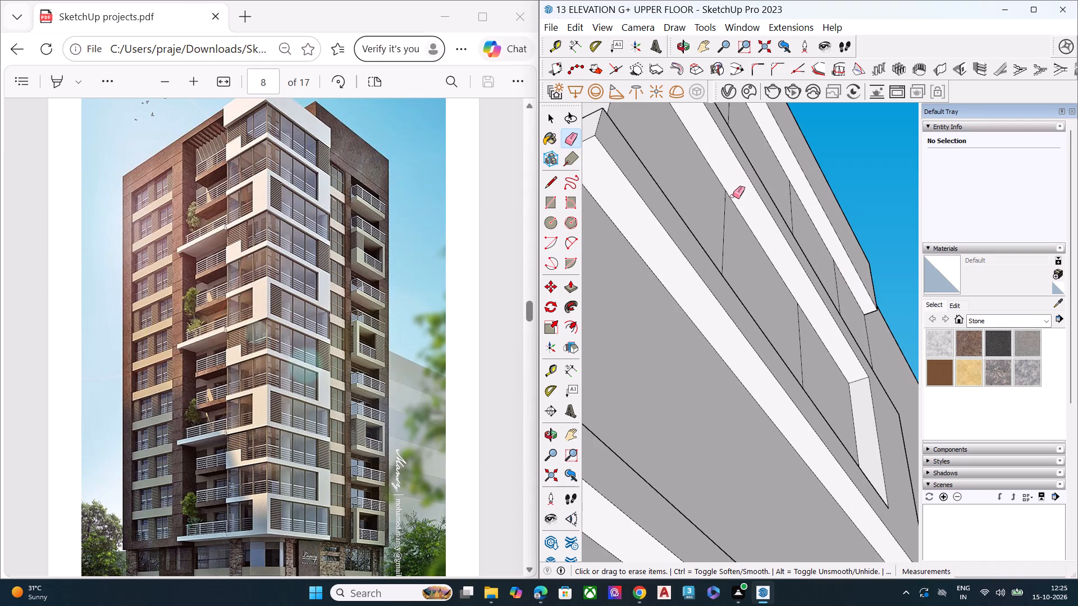
click(725, 207)
click(800, 324)
Erase the two band seam lines and the two vertical wall division lines on the eleventh row's balcony side, above the tenth row's framed panel.
scroll(806, 323, down, 8)
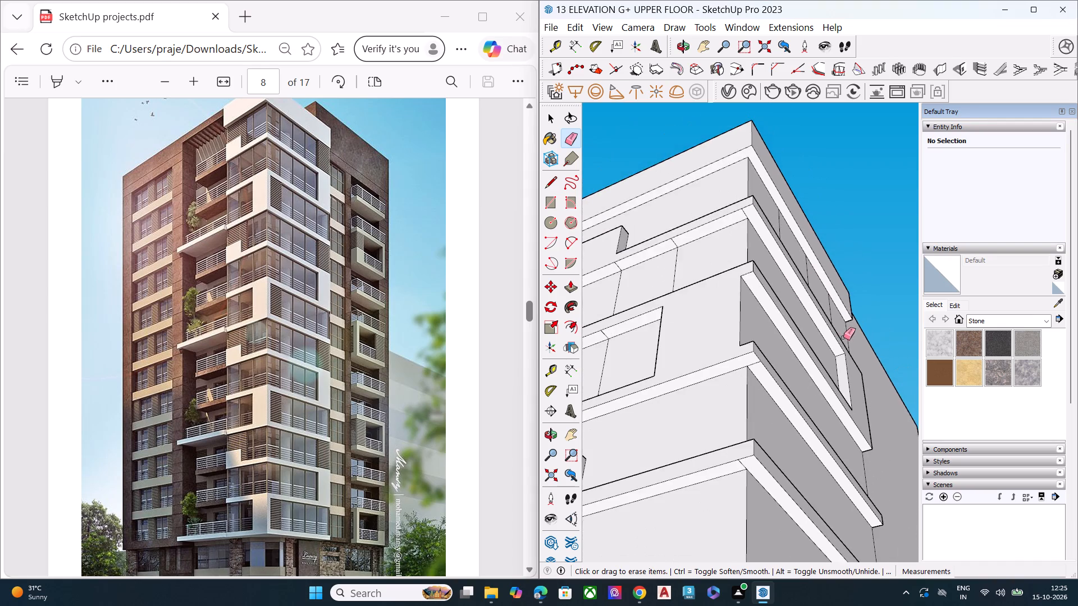
scroll(663, 236, up, 7)
scroll(657, 274, down, 7)
scroll(648, 294, up, 8)
click(647, 287)
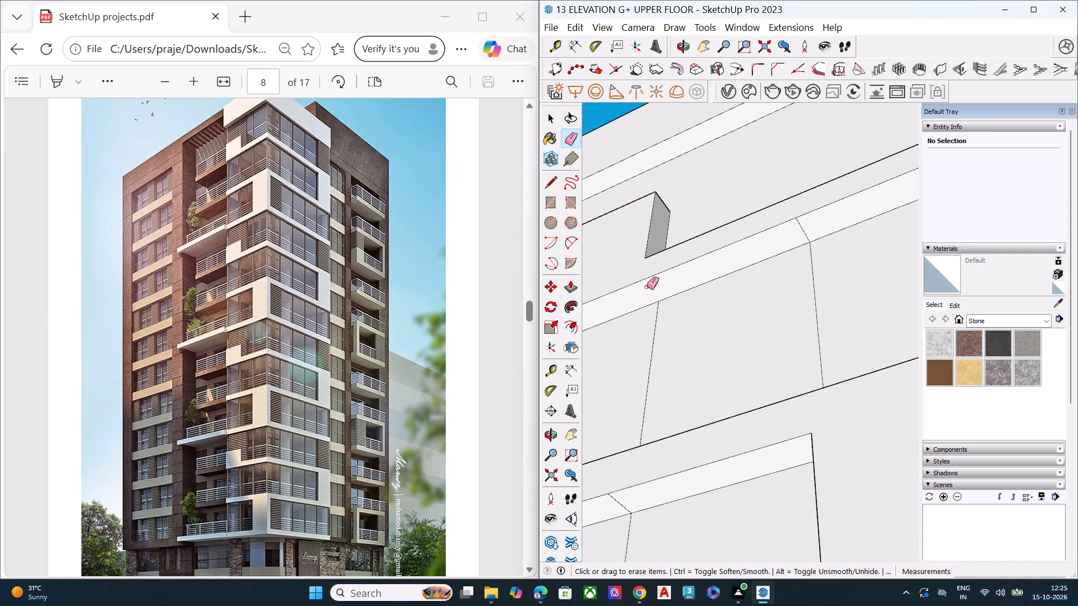
click(657, 305)
click(800, 226)
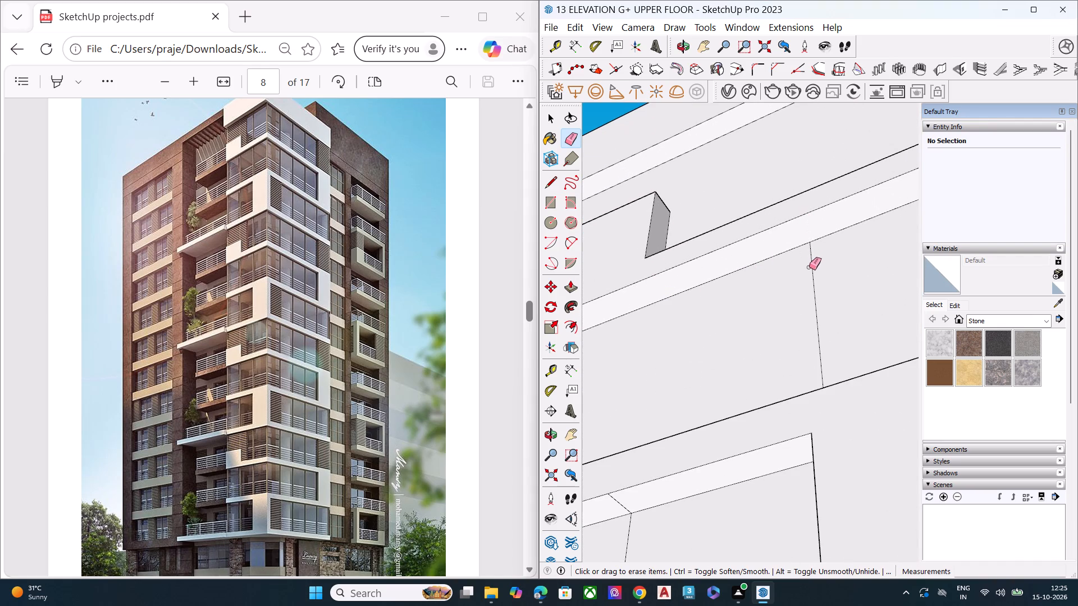
click(812, 265)
Erase the three vertical division lines on the top row's wall on the non-balcony face.
scroll(707, 274, down, 7)
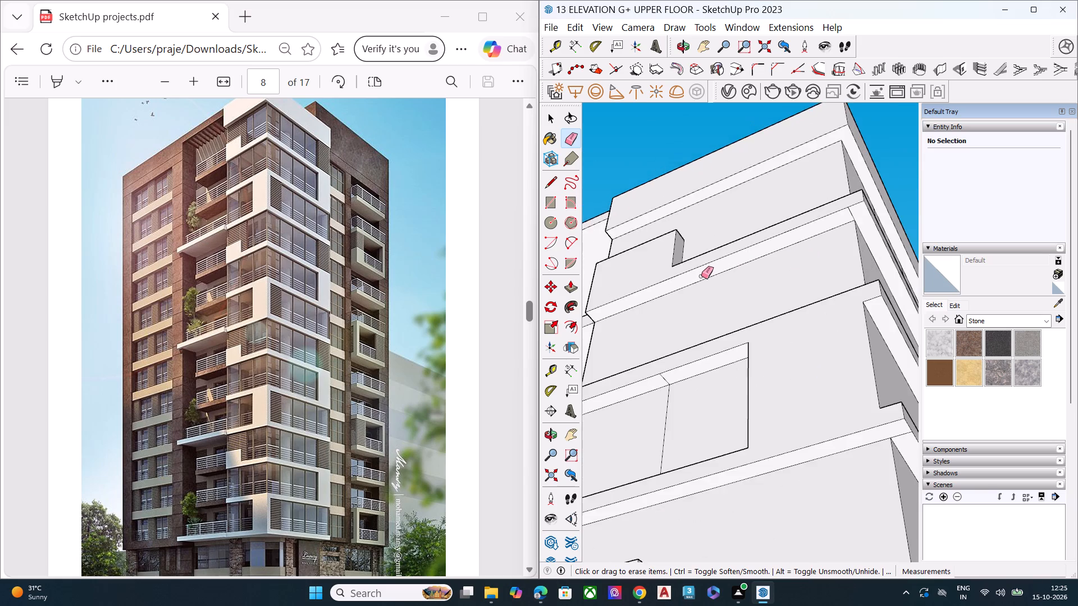
scroll(701, 276, down, 9)
scroll(810, 267, up, 17)
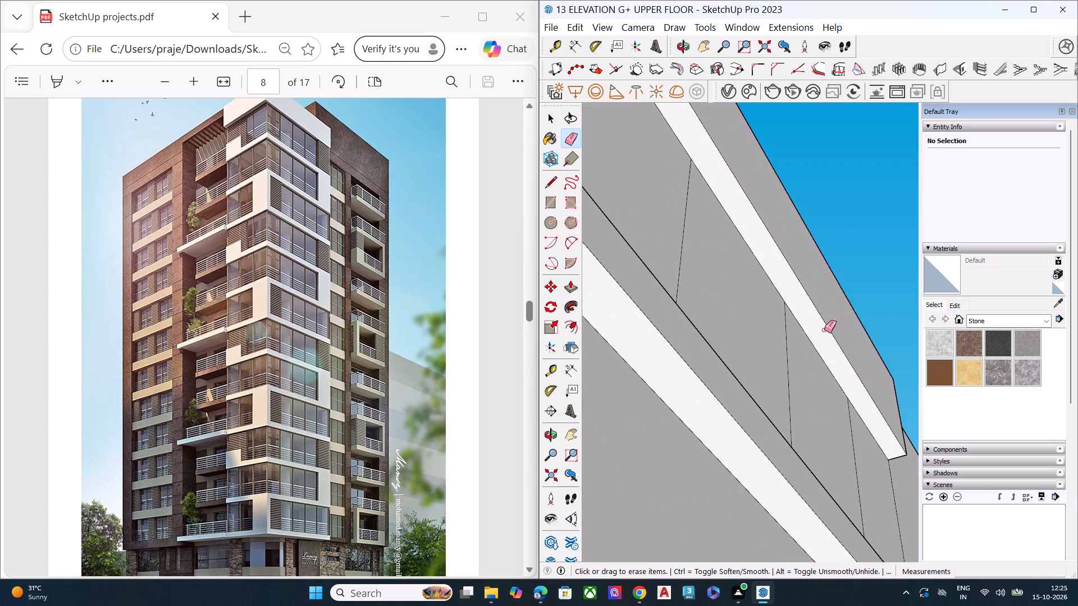
scroll(823, 339, down, 4)
middle_drag(797, 339, 739, 328)
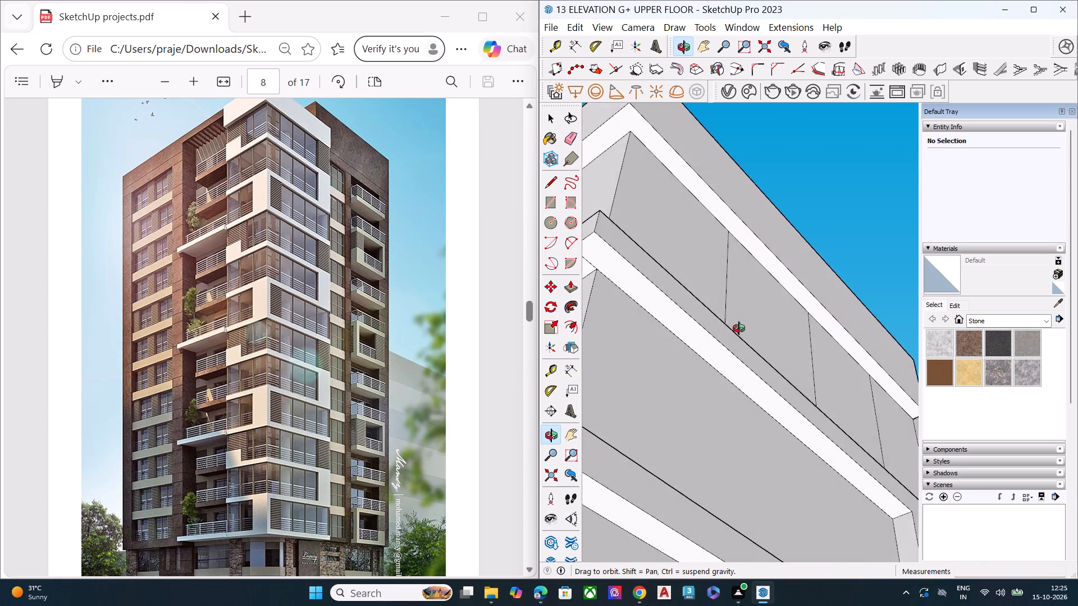
middle_drag(739, 328, 729, 325)
scroll(663, 256, down, 7)
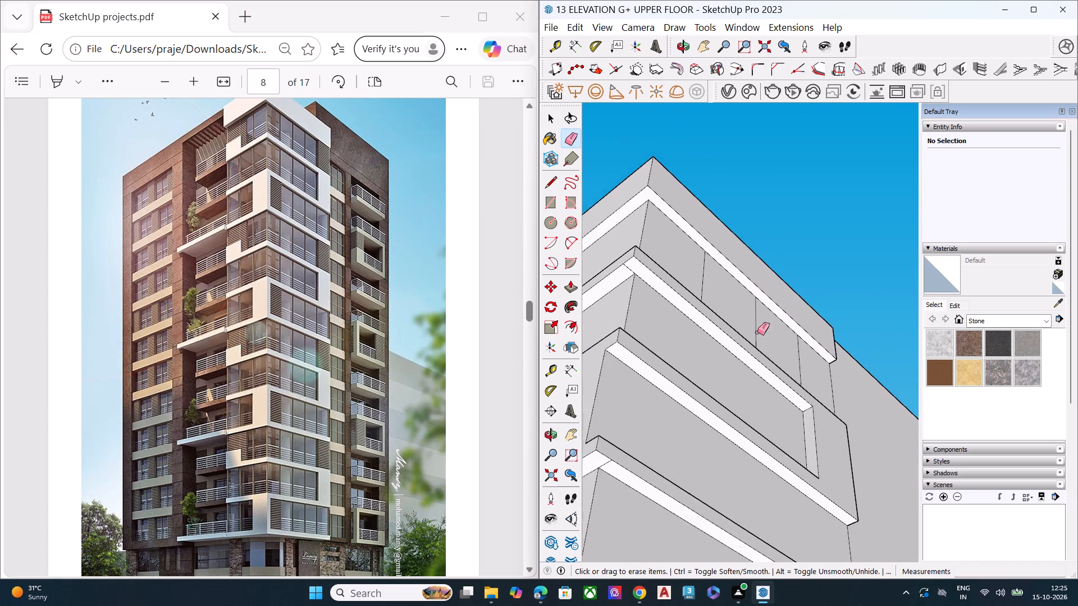
scroll(829, 365, up, 5)
click(783, 342)
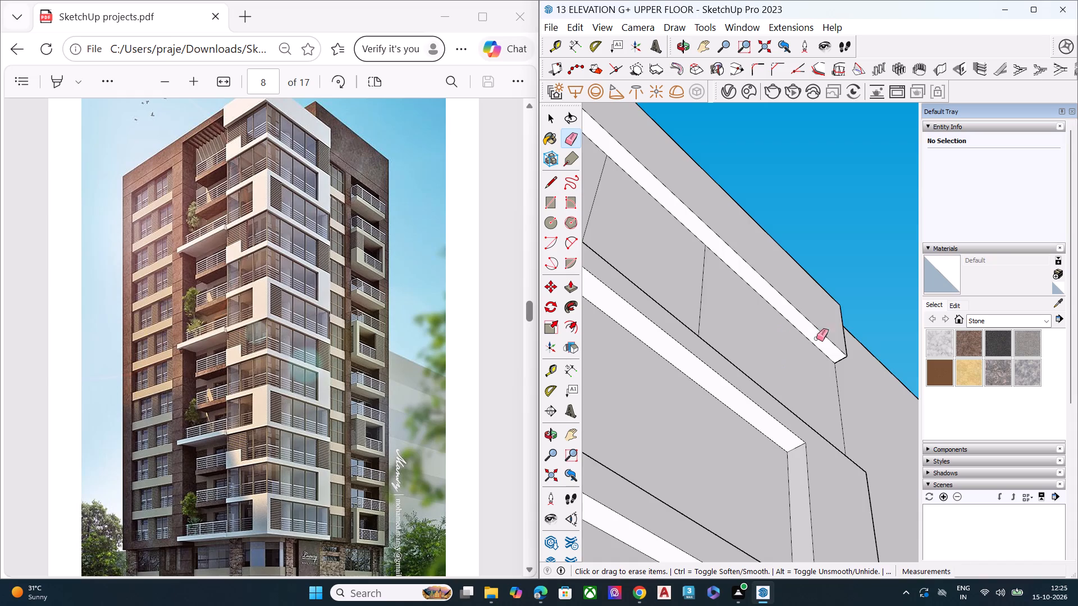
scroll(819, 340, down, 4)
click(746, 297)
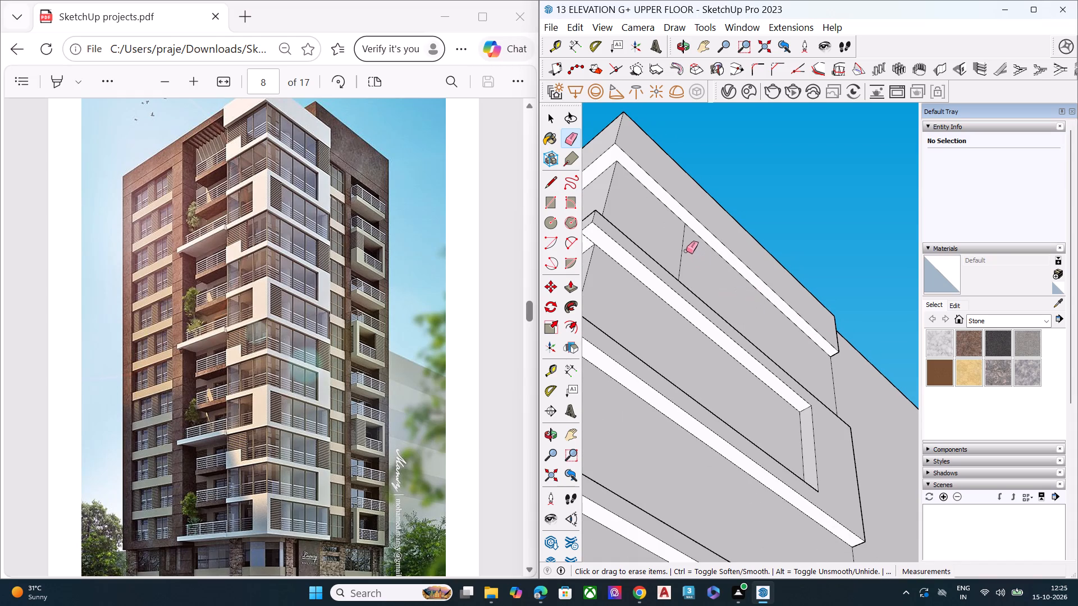
click(685, 249)
click(684, 247)
scroll(744, 252, down, 7)
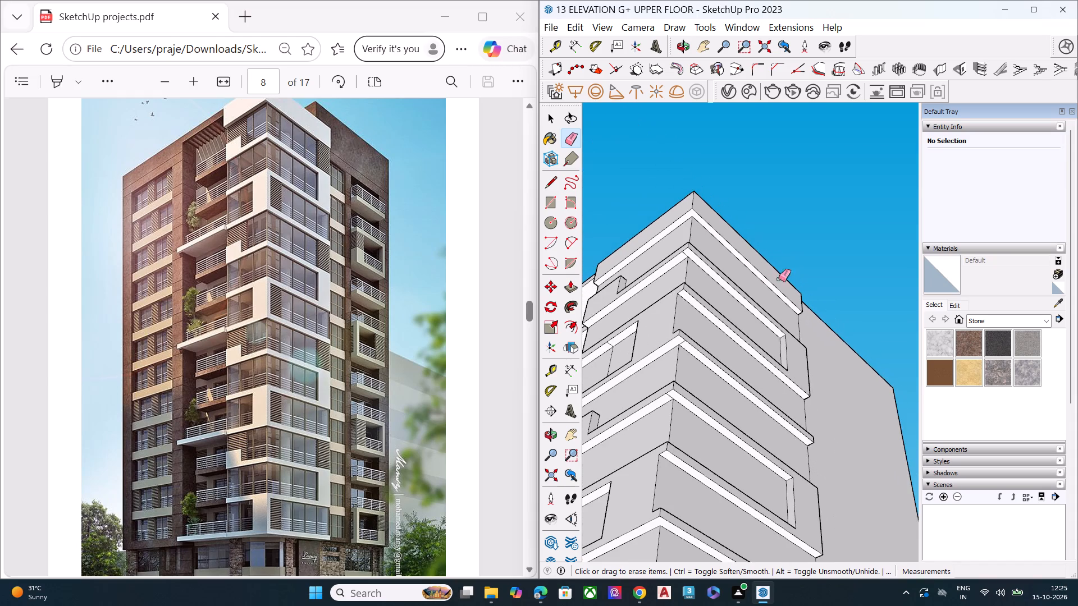
key(space)
Examine the whole tower and its corner block for leftover lines and differences from the reference elevation.
scroll(767, 272, down, 13)
middle_drag(748, 293, 742, 466)
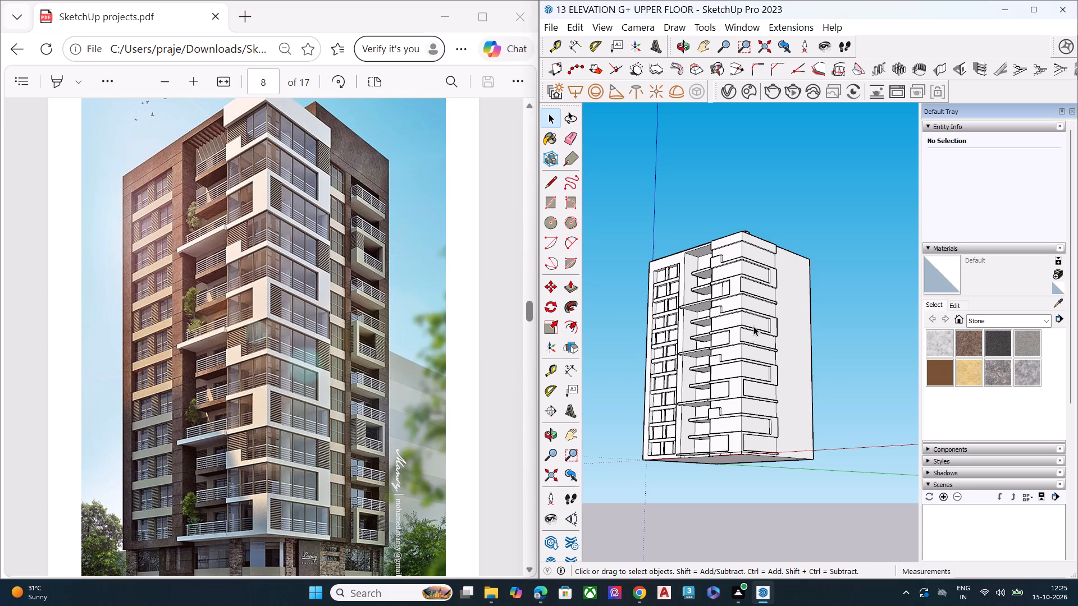
scroll(756, 313, up, 6)
key(space)
middle_drag(733, 255, 730, 277)
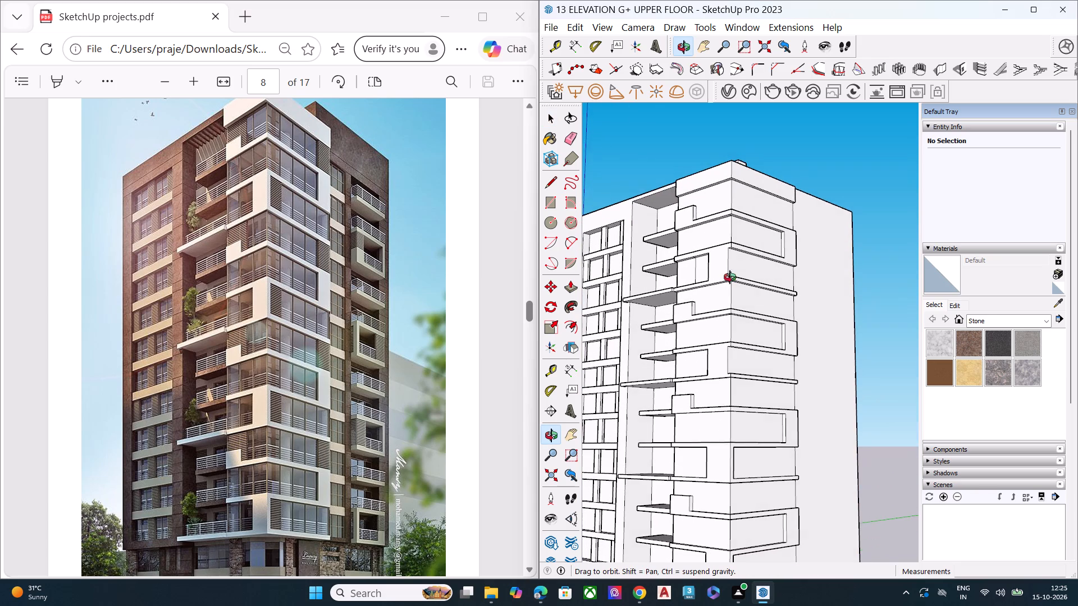
middle_drag(730, 277, 730, 279)
middle_drag(727, 278, 728, 298)
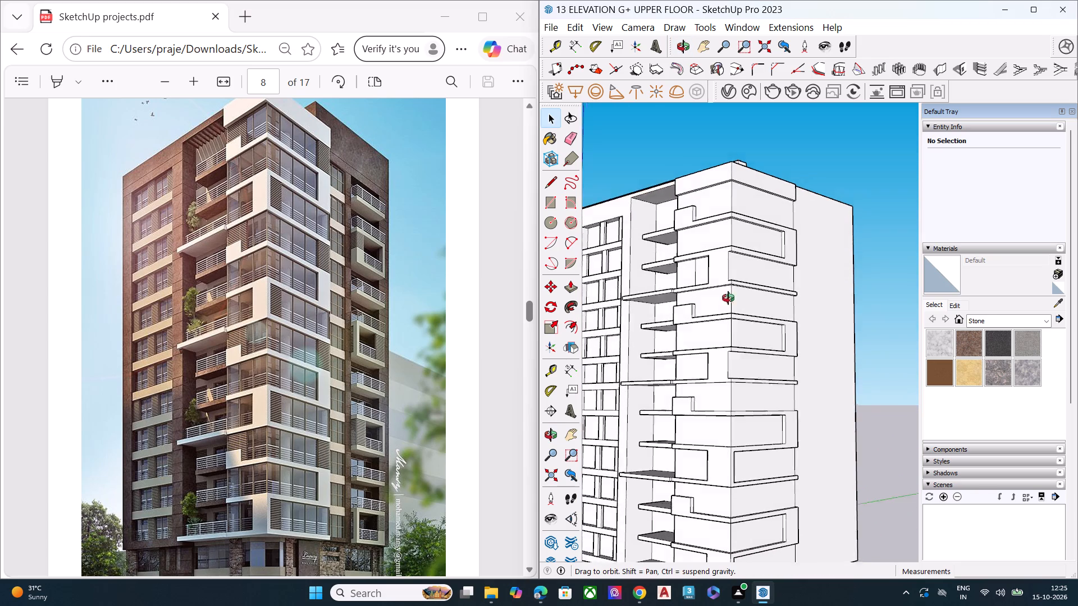
middle_drag(728, 298, 711, 571)
Push/Pull the side face of the topmost parapet notch on the balcony side inward to shorten its raised part.
scroll(728, 272, up, 7)
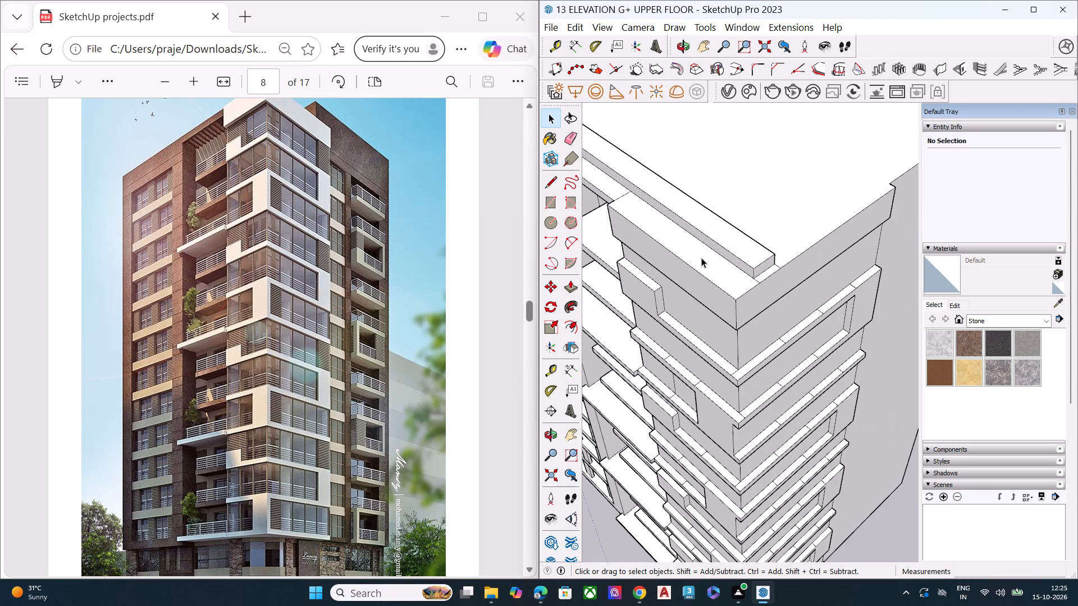
middle_drag(655, 333, 654, 328)
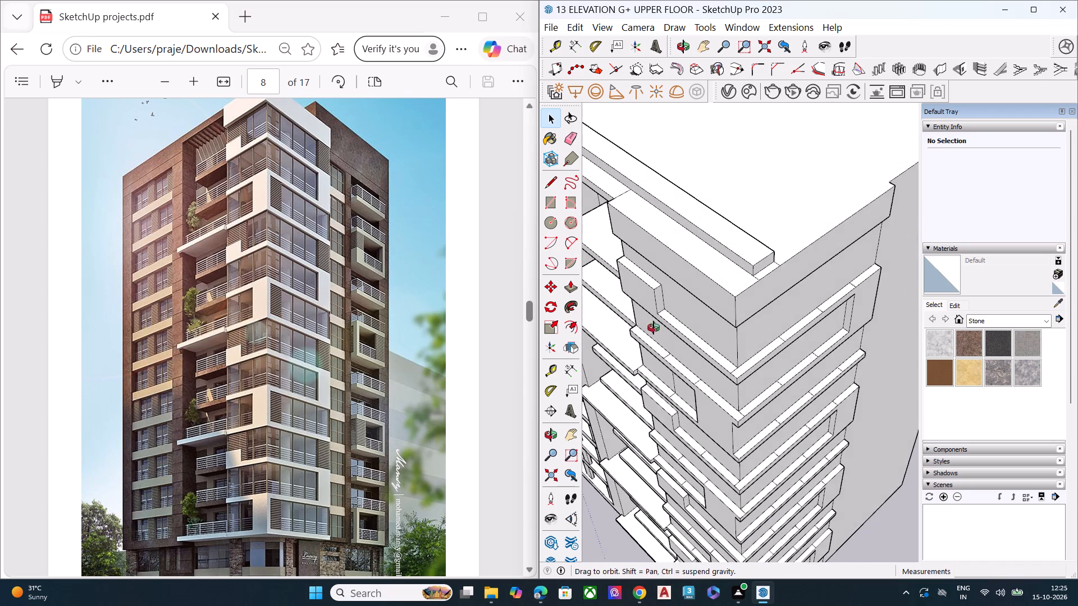
middle_drag(654, 328, 733, 240)
scroll(733, 240, down, 4)
middle_drag(716, 254, 711, 227)
scroll(711, 227, up, 8)
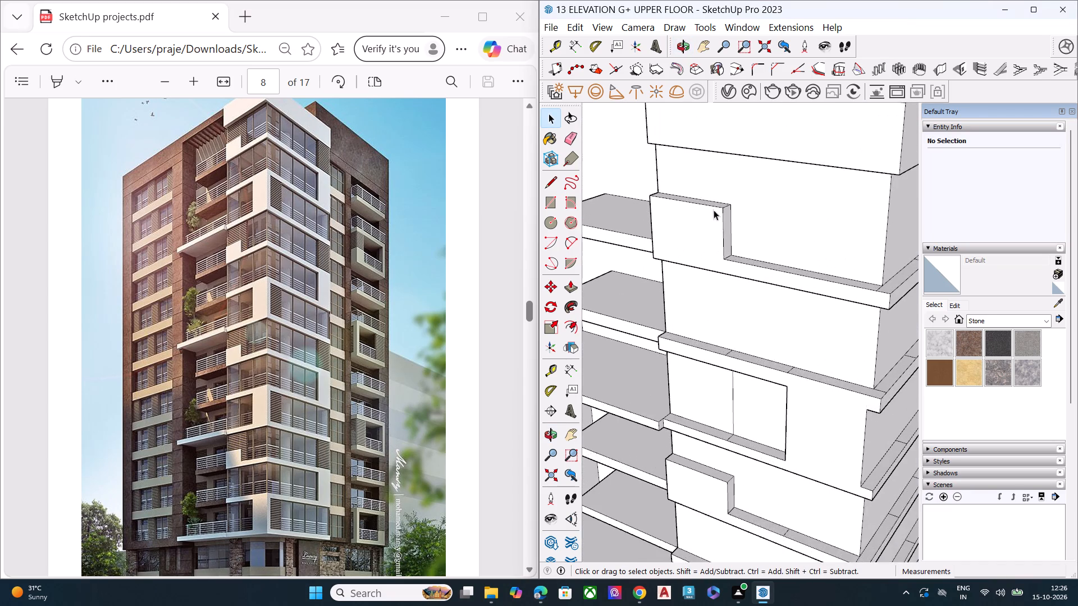
scroll(723, 221, up, 8)
middle_drag(724, 235, 681, 242)
scroll(692, 239, up, 5)
click(716, 226)
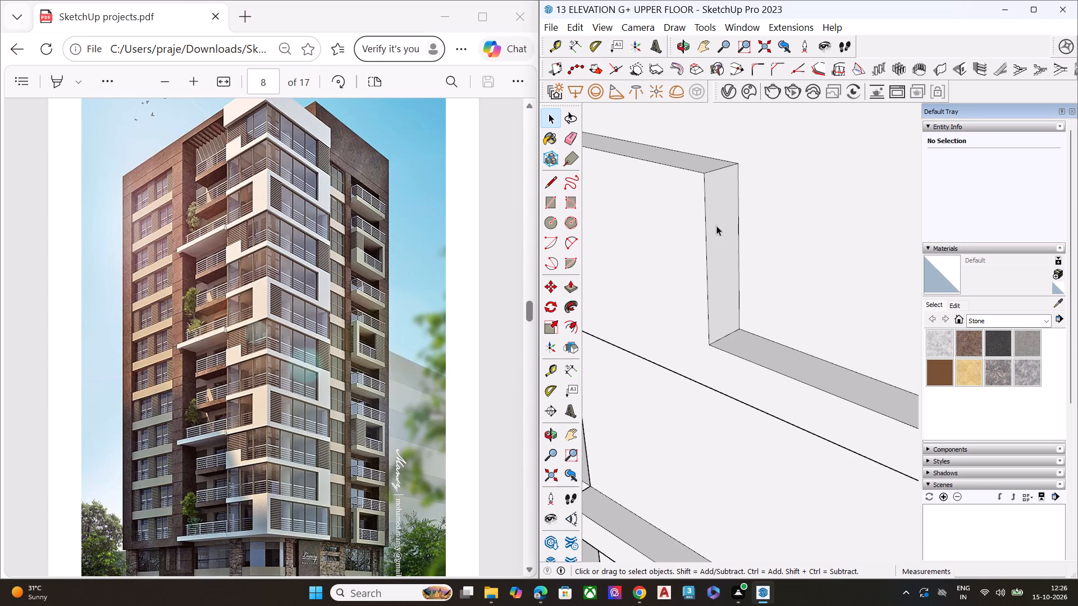
key(p)
click(716, 226)
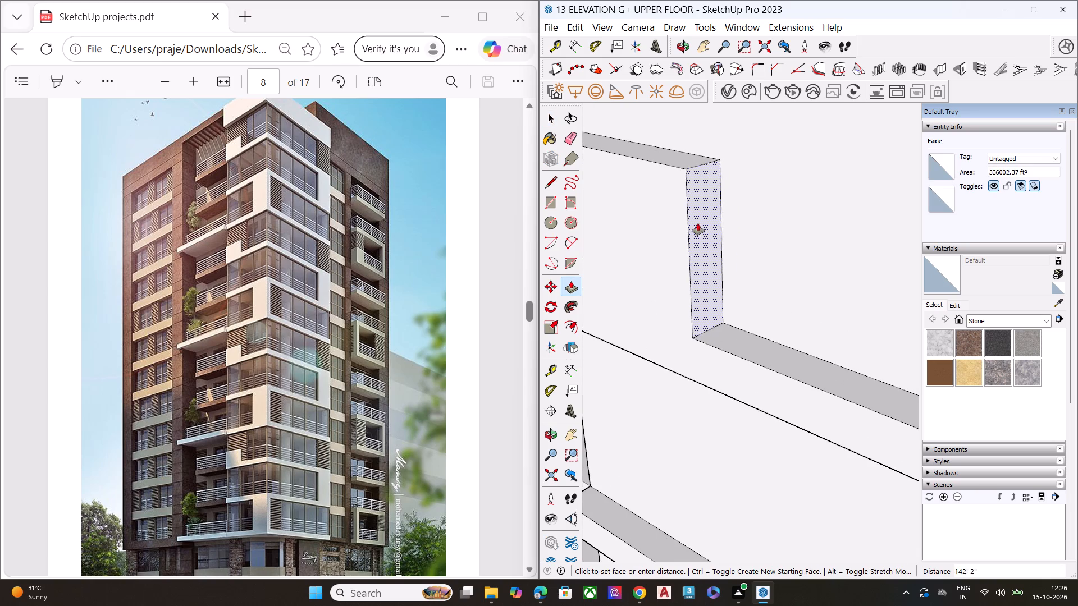
click(684, 215)
Repeat the same Push/Pull distance on the side face of the second parapet notch from the top.
scroll(743, 218, down, 11)
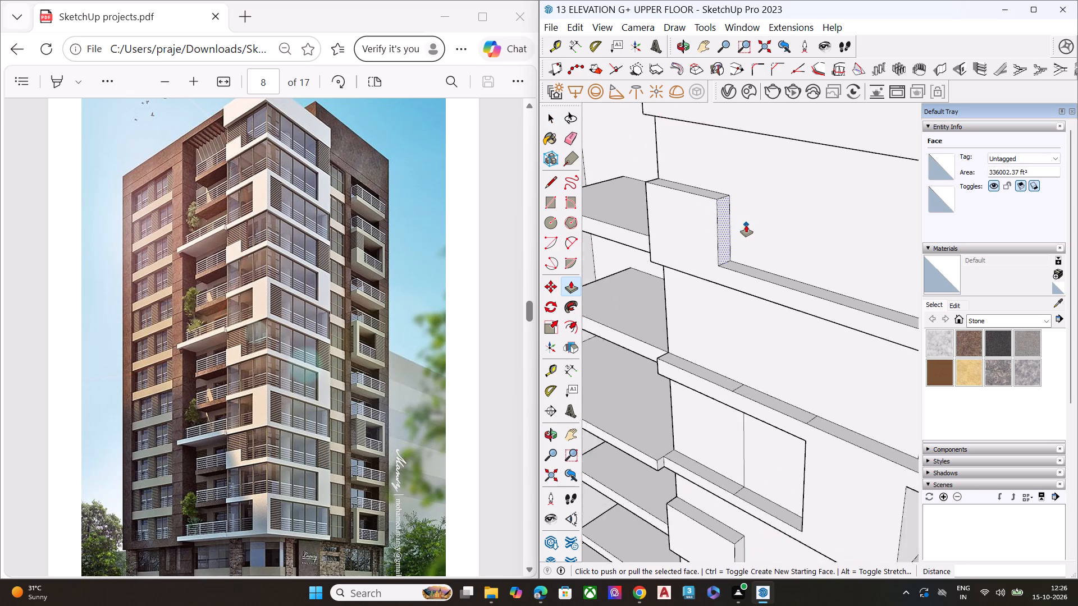
scroll(746, 225, down, 5)
scroll(738, 425, up, 2)
scroll(739, 430, down, 1)
scroll(739, 430, up, 4)
key(space)
click(744, 438)
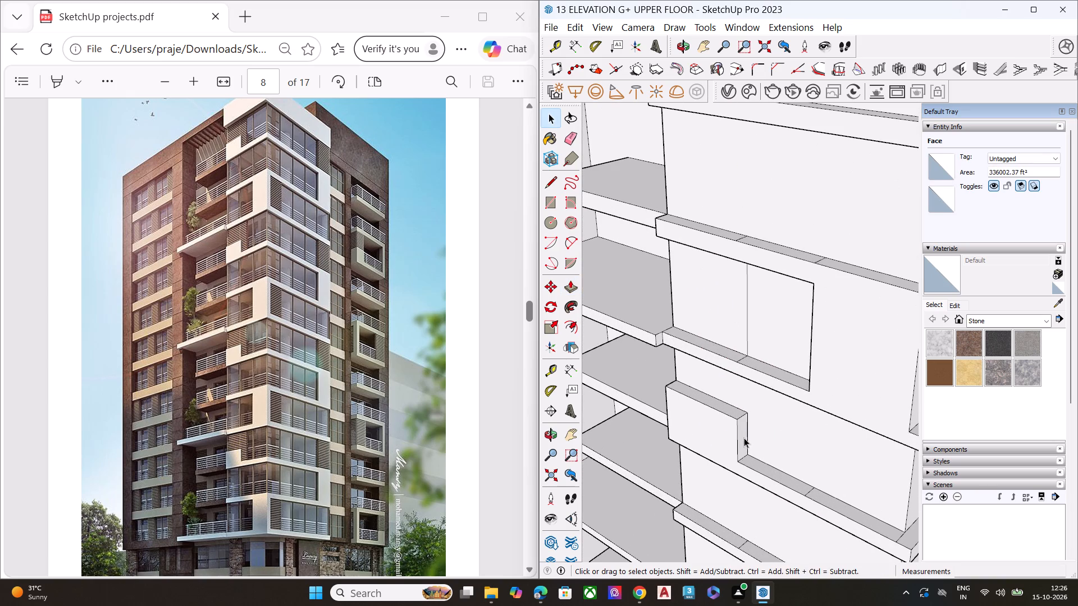
key(p)
double_click(744, 438)
scroll(724, 384, down, 2)
scroll(728, 383, up, 1)
scroll(734, 382, down, 2)
scroll(738, 379, up, 1)
scroll(739, 378, down, 2)
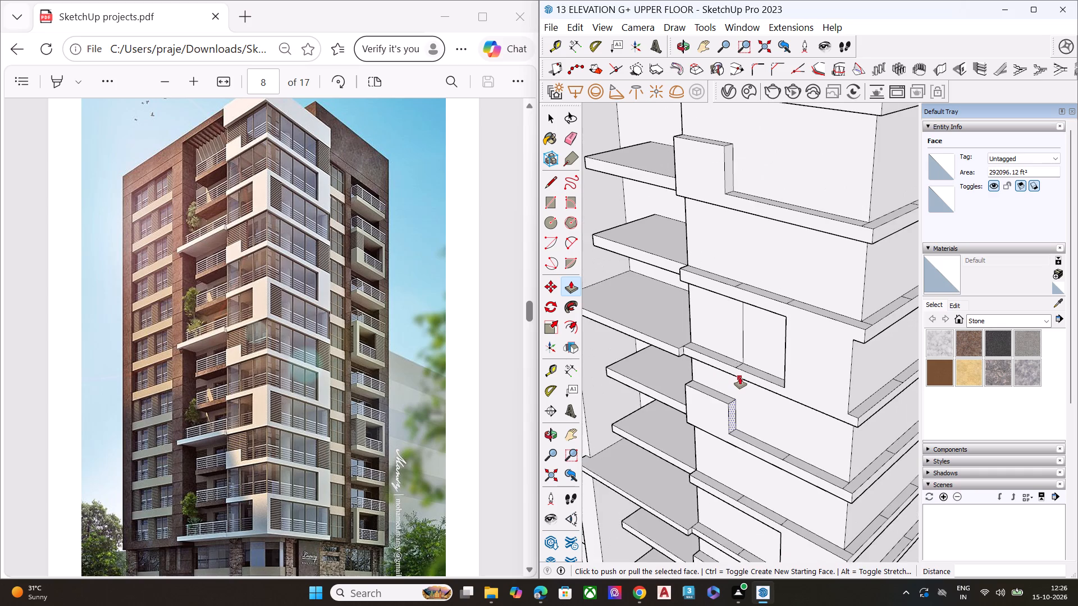
Repeat the same Push/Pull distance on the side face of the third parapet notch from the top.
scroll(734, 360, down, 9)
middle_drag(738, 388, 767, 344)
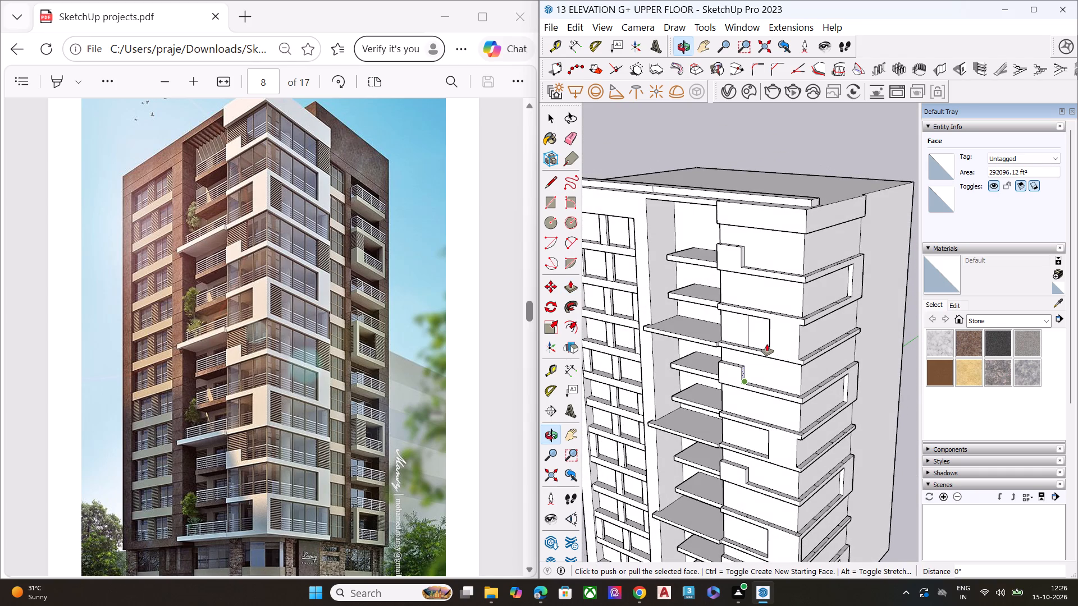
scroll(746, 385, up, 6)
scroll(730, 365, down, 7)
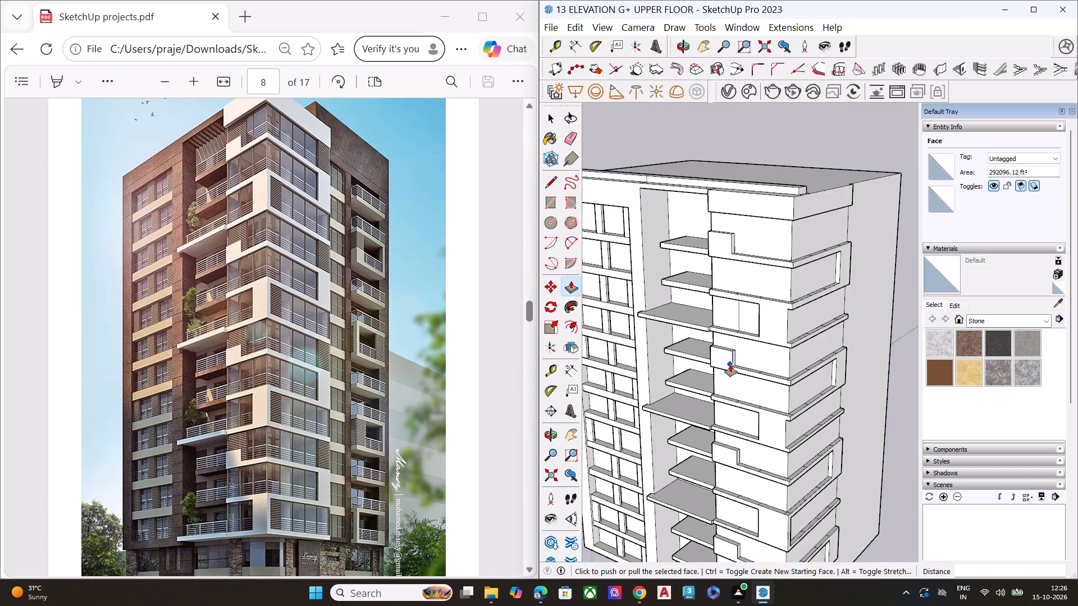
scroll(733, 450, up, 7)
key(space)
click(743, 461)
key(p)
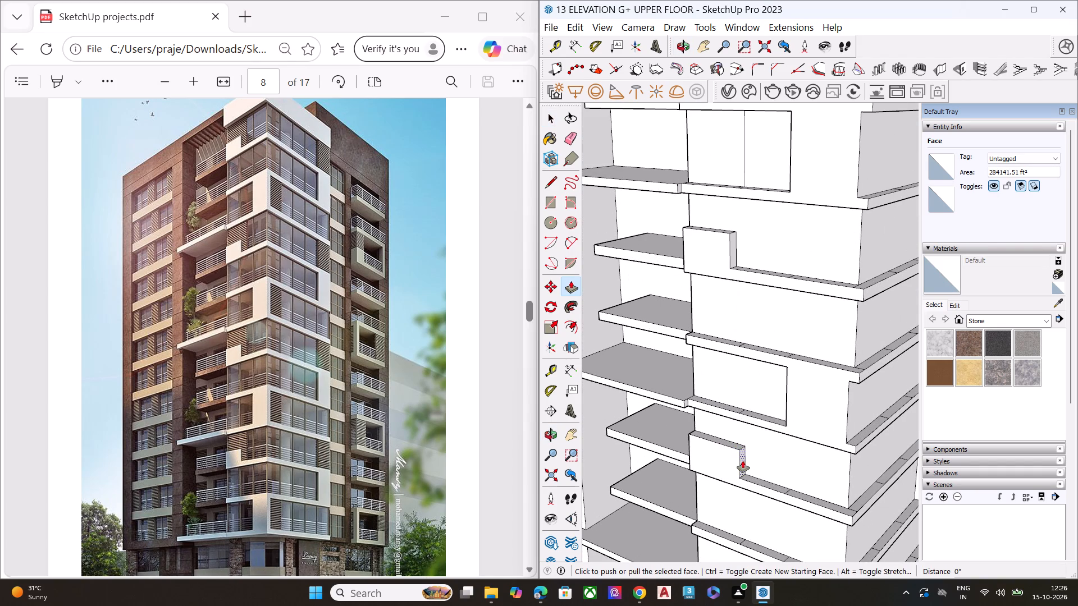
double_click(743, 461)
scroll(733, 412, down, 14)
scroll(742, 502, up, 8)
Repeat the same Push/Pull distance on the side face of the lowest parapet notch.
key(space)
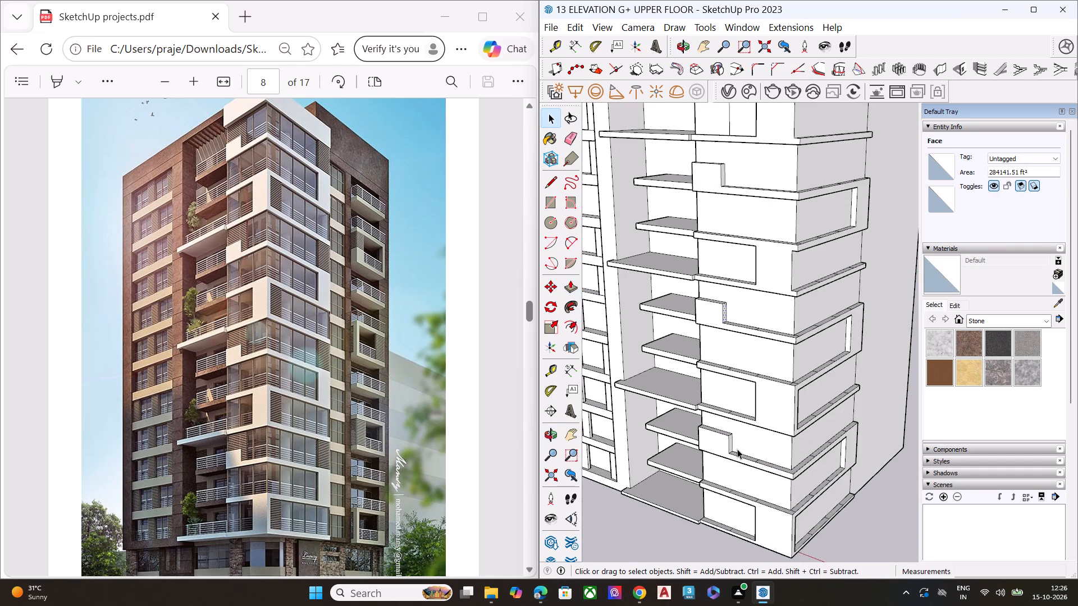
scroll(737, 448, up, 6)
click(721, 438)
click(722, 437)
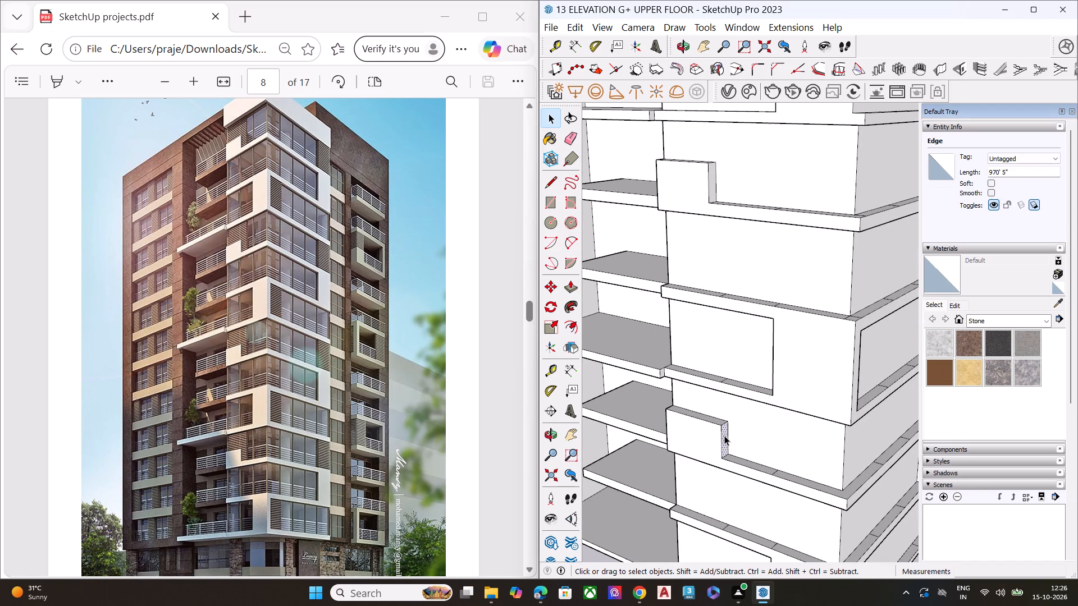
key(p)
double_click(724, 435)
scroll(651, 379, down, 8)
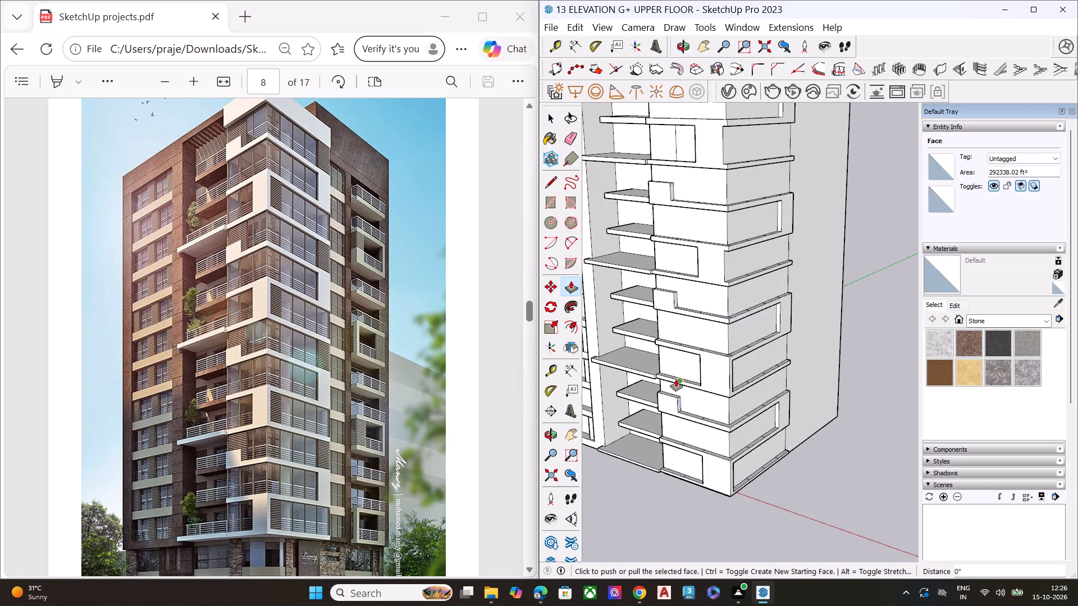
scroll(686, 392, down, 5)
middle_drag(704, 425, 723, 371)
key(space)
Compare the corner block's balcony side with the upper part of the tower in the reference image.
scroll(684, 315, up, 2)
scroll(678, 306, down, 1)
scroll(668, 292, up, 6)
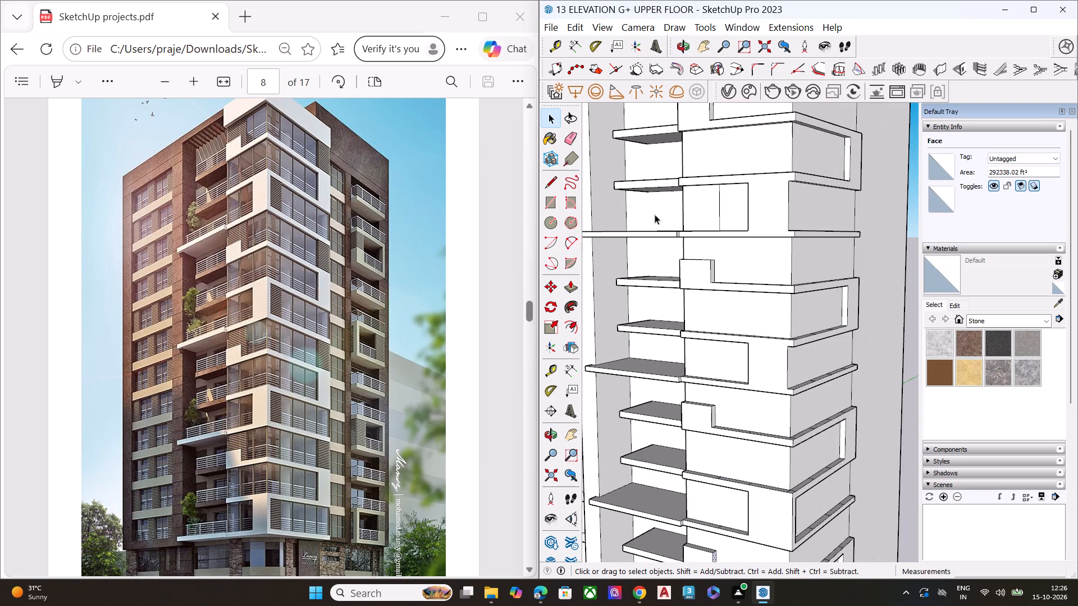
middle_drag(696, 212, 760, 407)
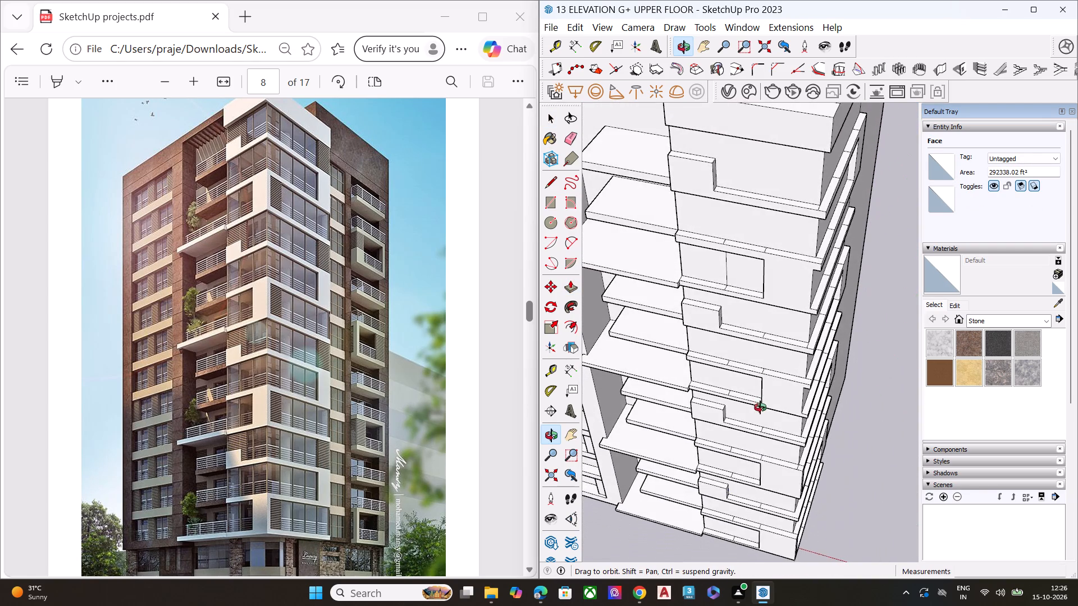
middle_drag(760, 407, 761, 441)
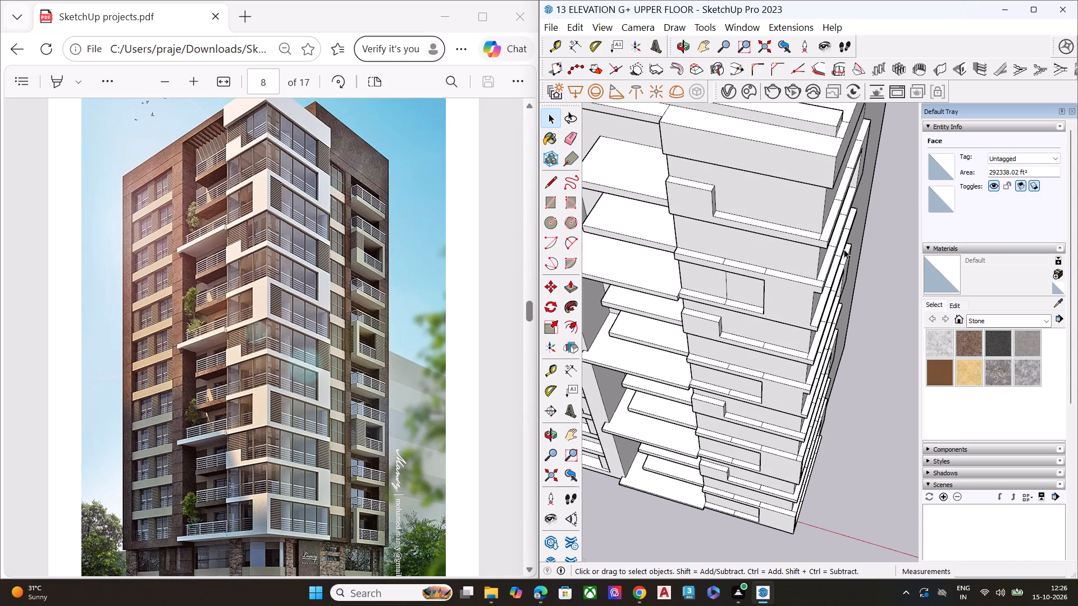
scroll(282, 332, up, 1)
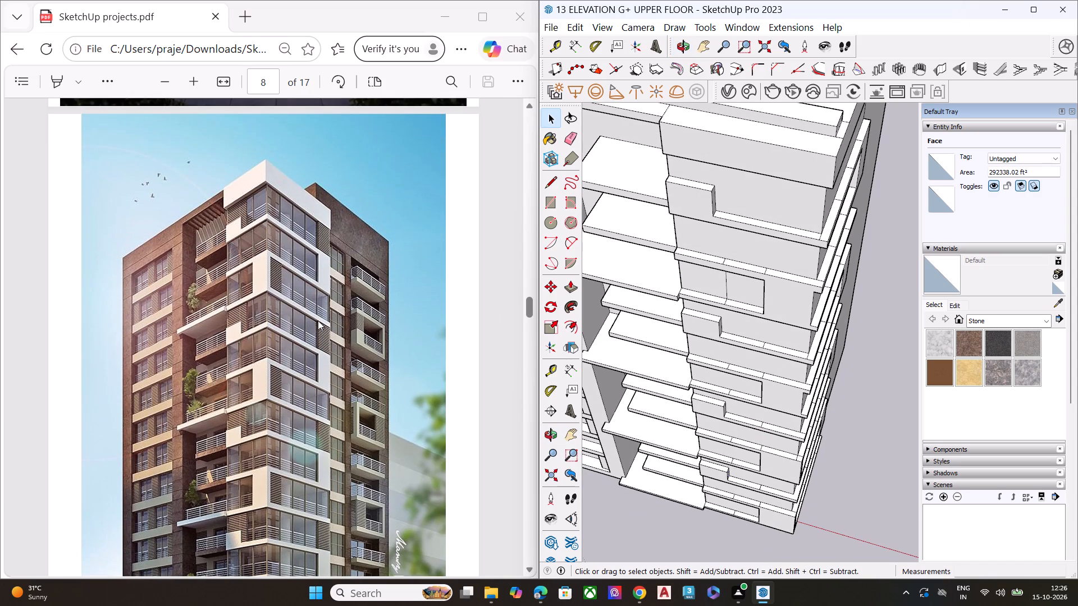
middle_drag(728, 351, 709, 204)
scroll(739, 196, up, 1)
scroll(769, 218, down, 4)
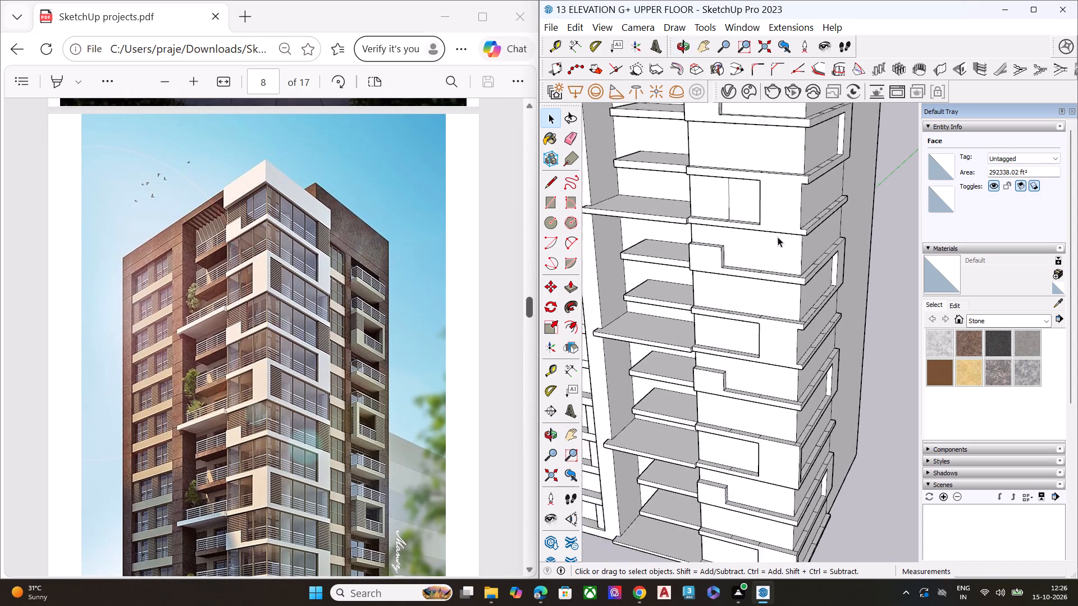
scroll(778, 237, down, 4)
middle_drag(759, 351, 724, 201)
scroll(724, 201, up, 1)
scroll(723, 226, down, 5)
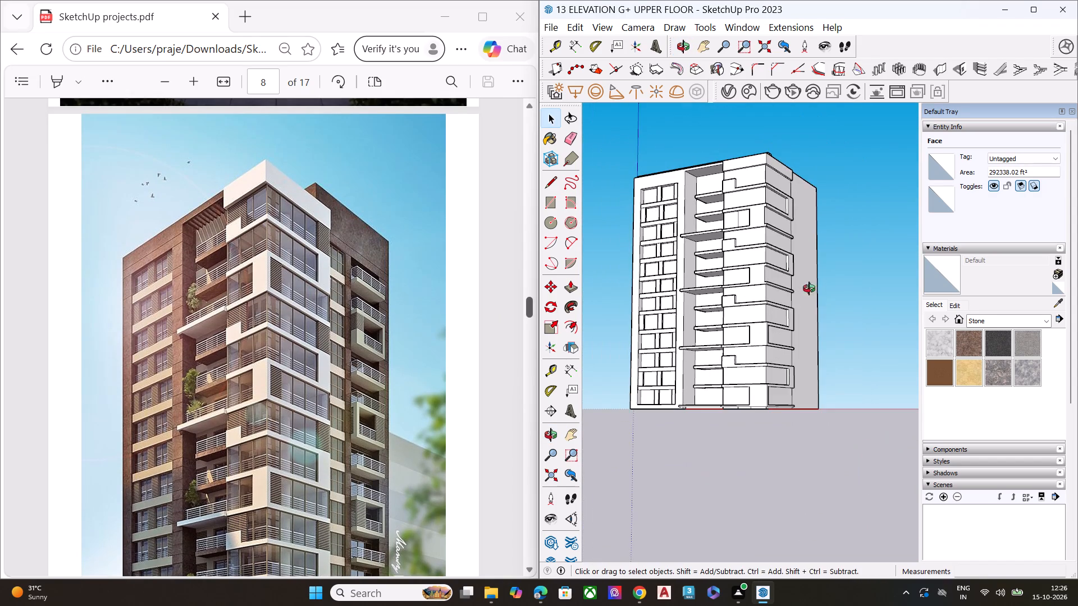
Examine the corner block's non-balcony face, the adjoining blank side wall and the roof.
middle_drag(809, 288, 546, 302)
scroll(811, 302, up, 4)
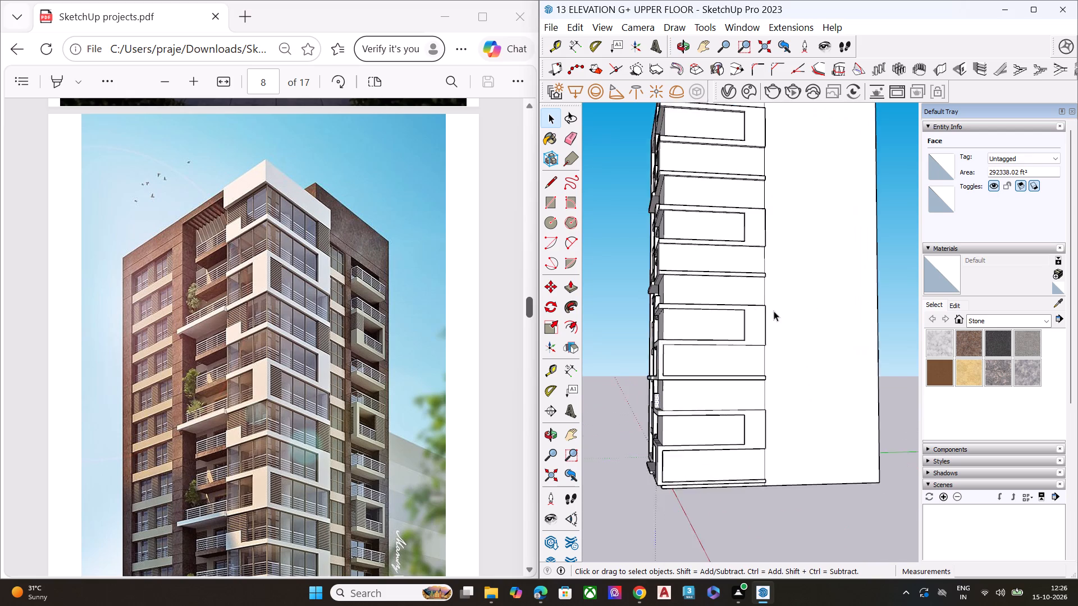
scroll(774, 311, up, 2)
scroll(768, 311, down, 3)
middle_drag(768, 279, 759, 411)
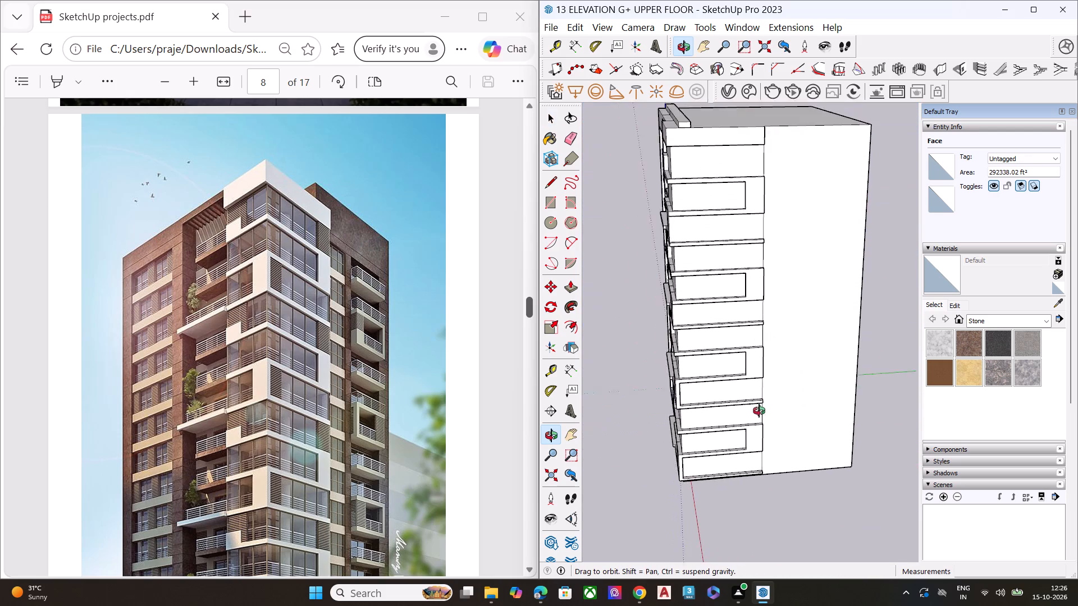
middle_drag(759, 411, 755, 422)
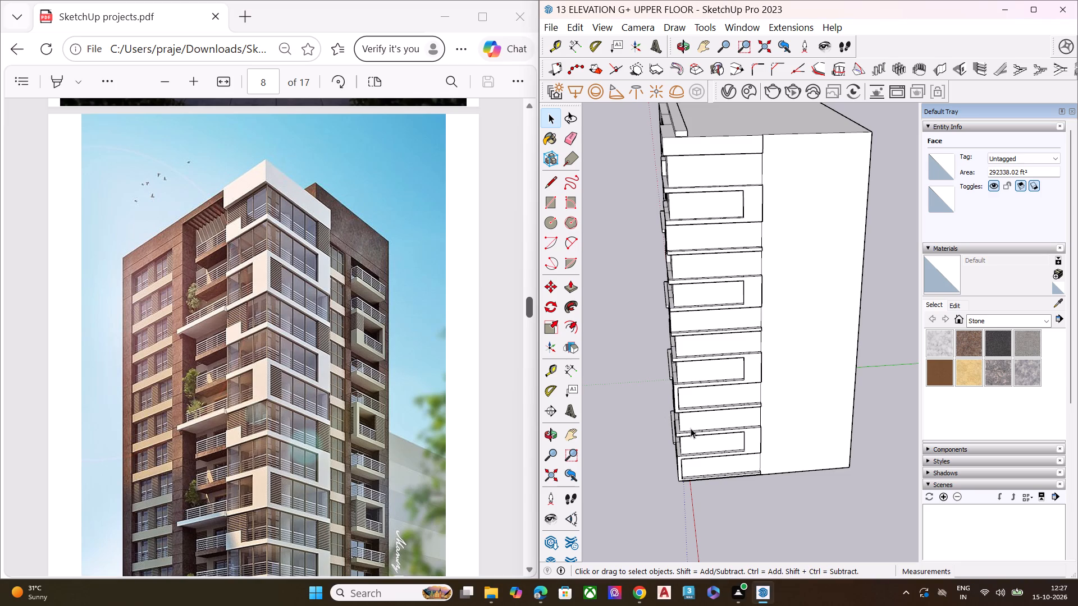
scroll(771, 297, down, 2)
middle_drag(803, 320, 720, 255)
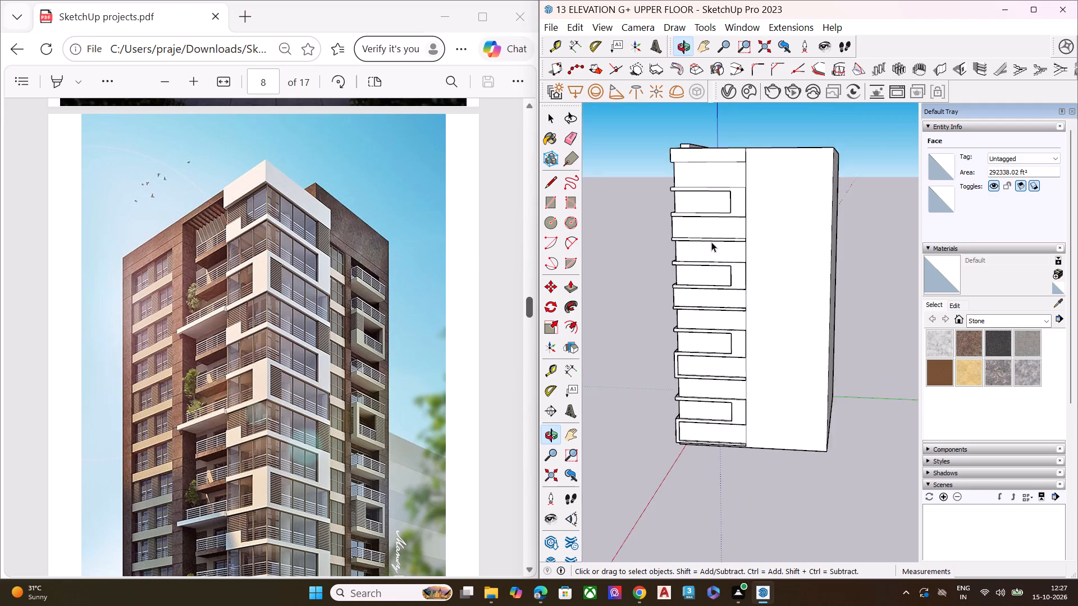
scroll(718, 236, up, 4)
scroll(762, 212, down, 1)
scroll(765, 211, up, 6)
scroll(723, 235, down, 7)
middle_drag(753, 288, 670, 415)
scroll(753, 328, down, 1)
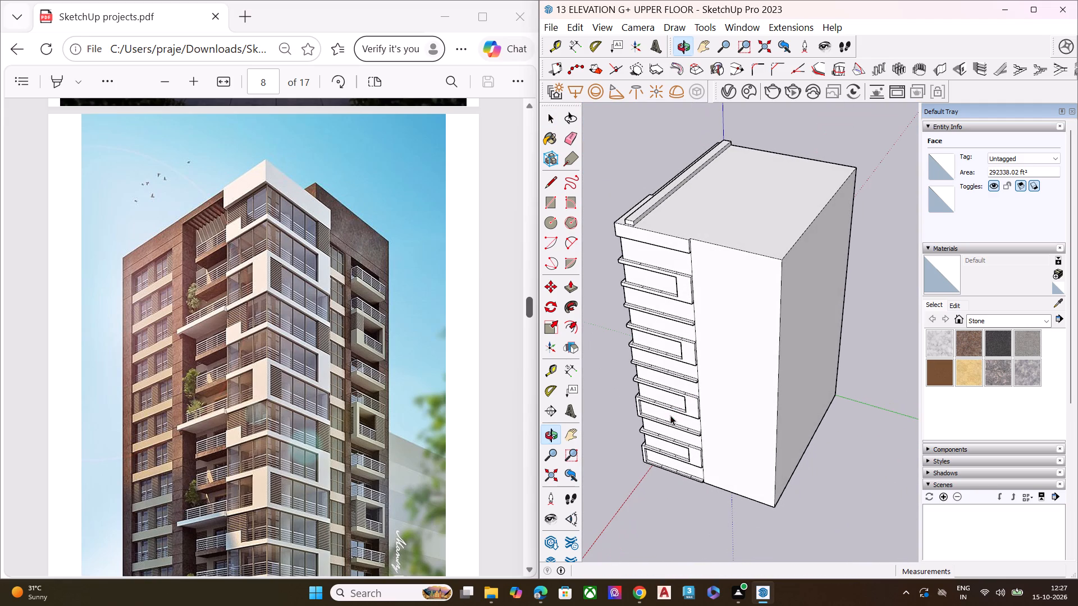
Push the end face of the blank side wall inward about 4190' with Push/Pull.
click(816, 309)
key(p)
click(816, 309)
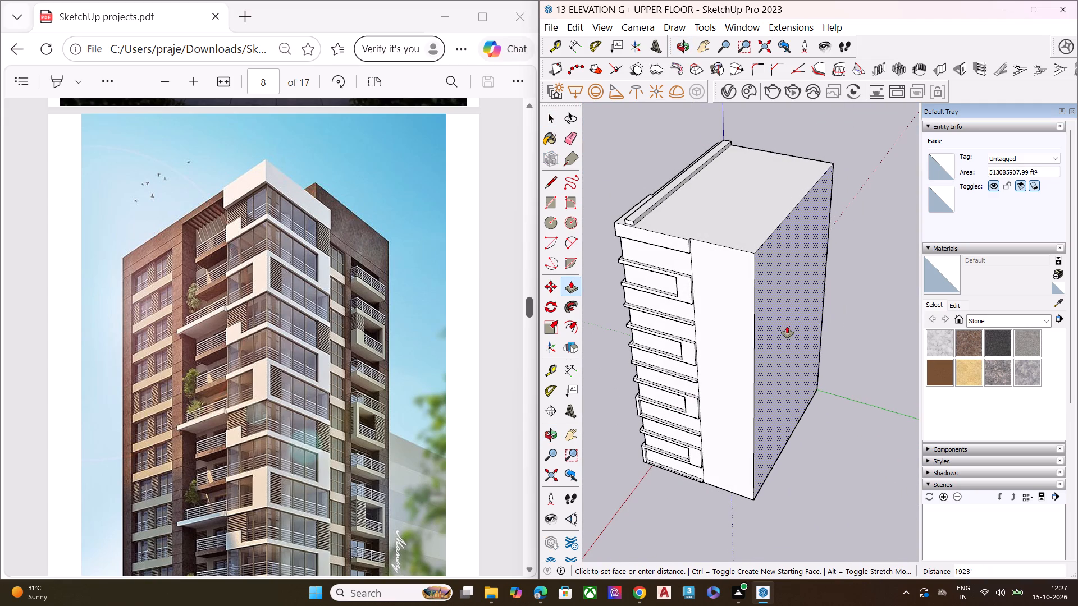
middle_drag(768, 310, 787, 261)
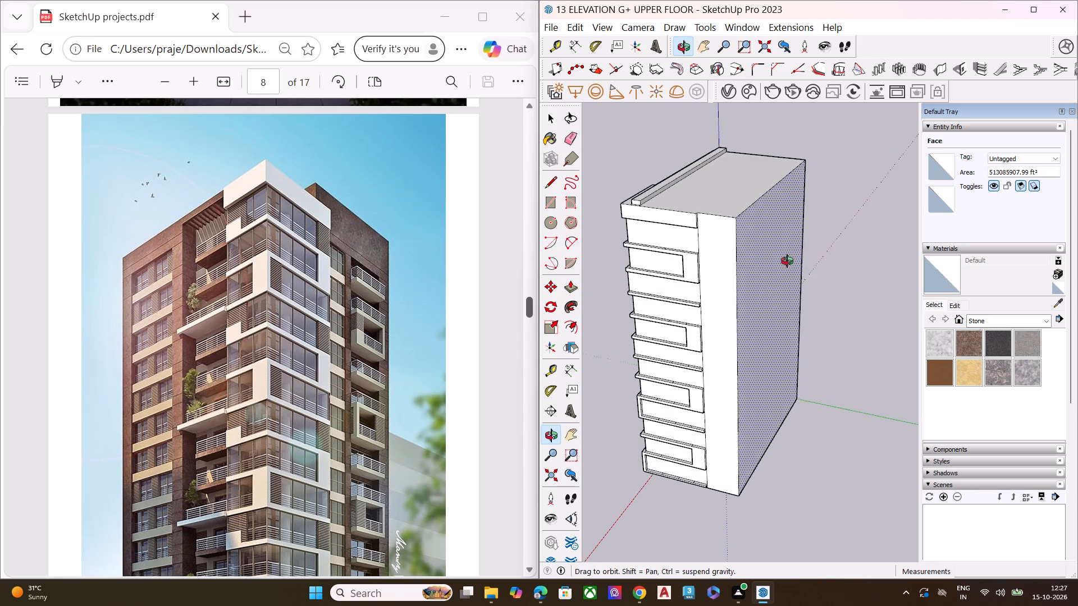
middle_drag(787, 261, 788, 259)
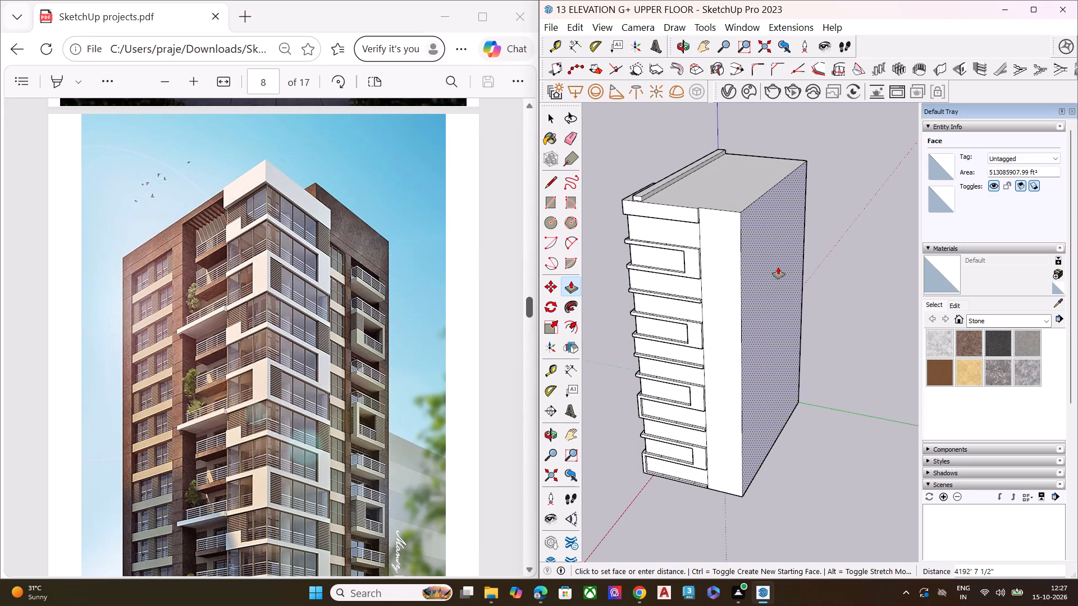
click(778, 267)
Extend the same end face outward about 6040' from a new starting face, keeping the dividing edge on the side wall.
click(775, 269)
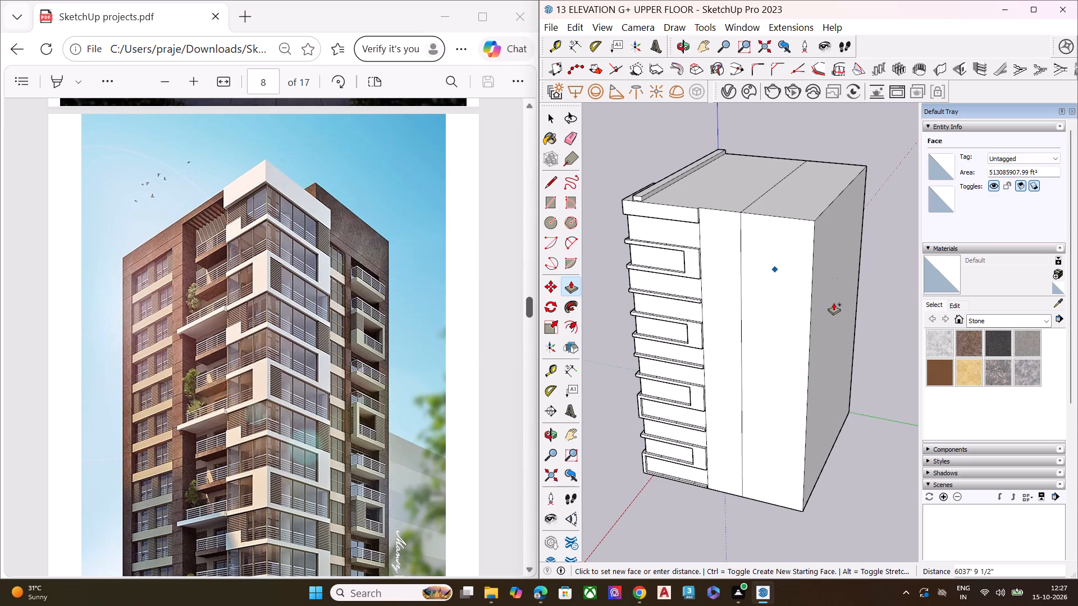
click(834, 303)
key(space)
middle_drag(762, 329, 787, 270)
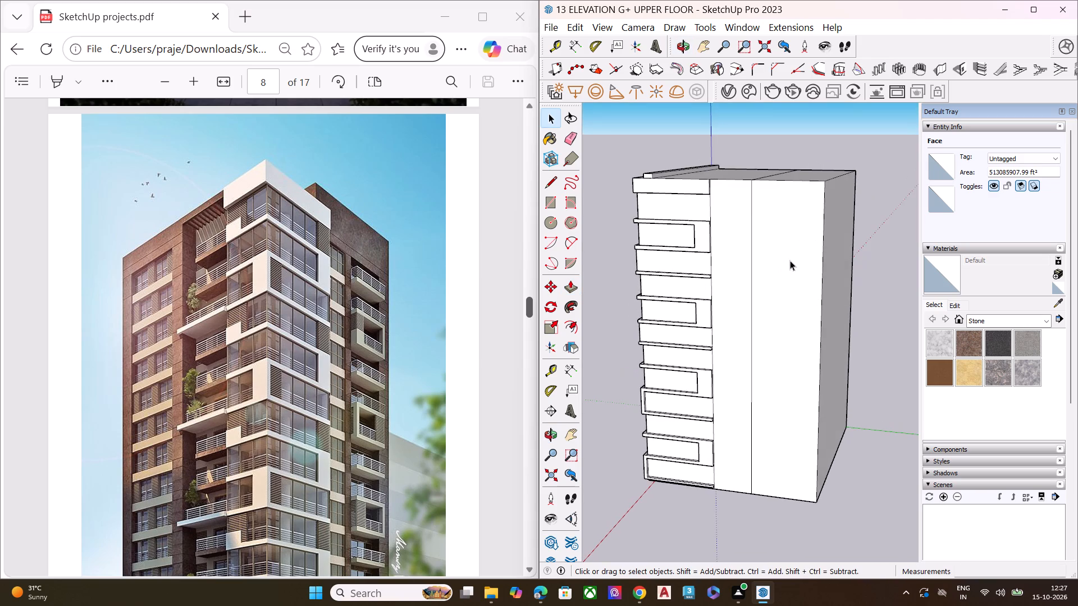
Examine the corner block's upper wall faces, projecting bands and the divided blank side wall beside them.
scroll(791, 255, down, 4)
middle_drag(682, 327, 690, 295)
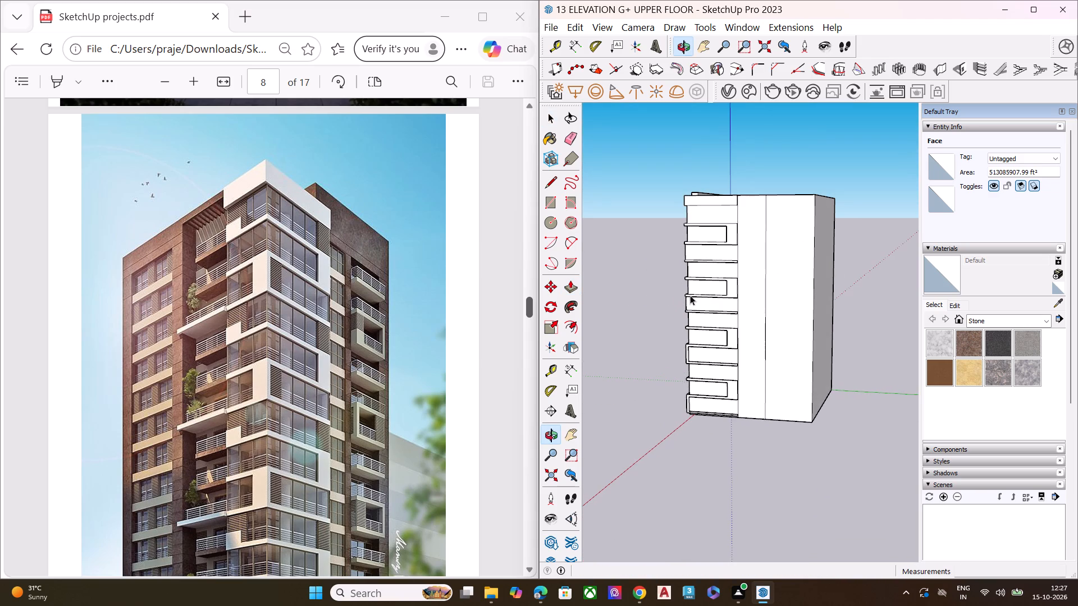
scroll(702, 280, up, 4)
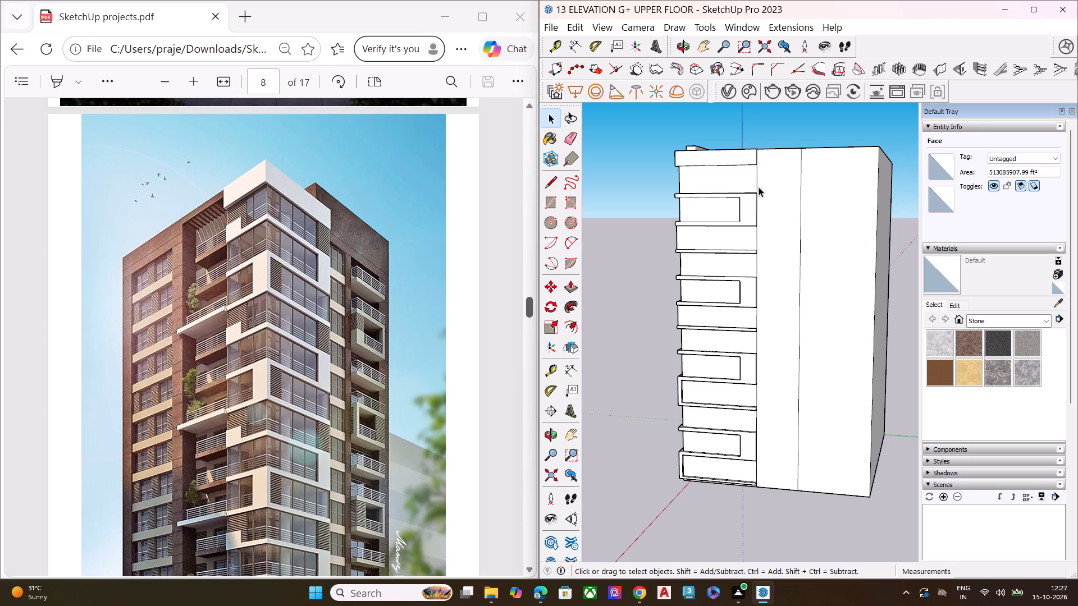
scroll(774, 184, up, 8)
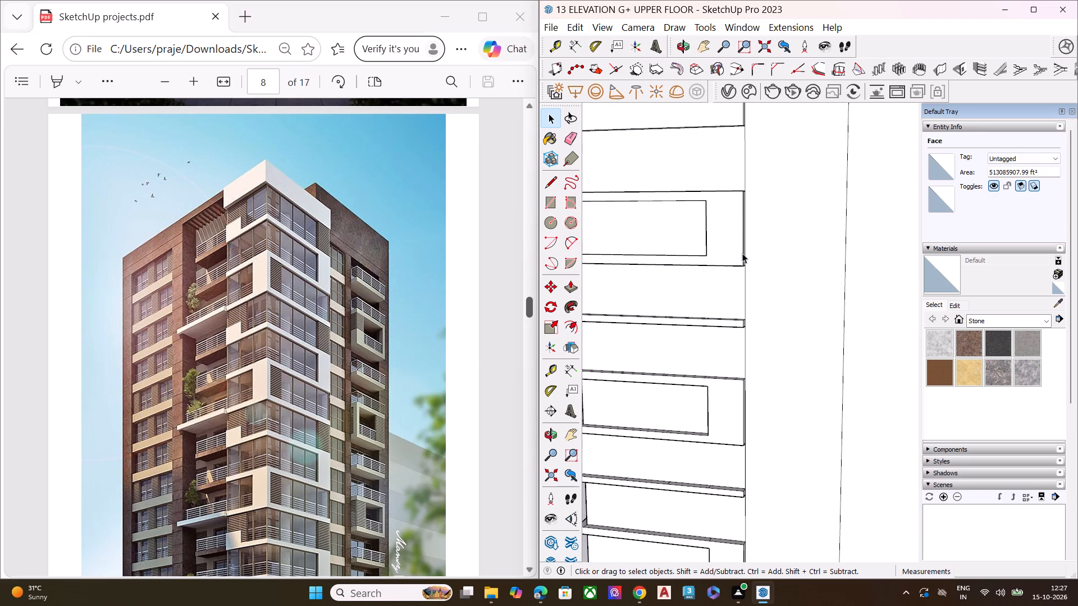
scroll(743, 253, down, 6)
middle_drag(795, 251, 709, 296)
scroll(695, 191, up, 7)
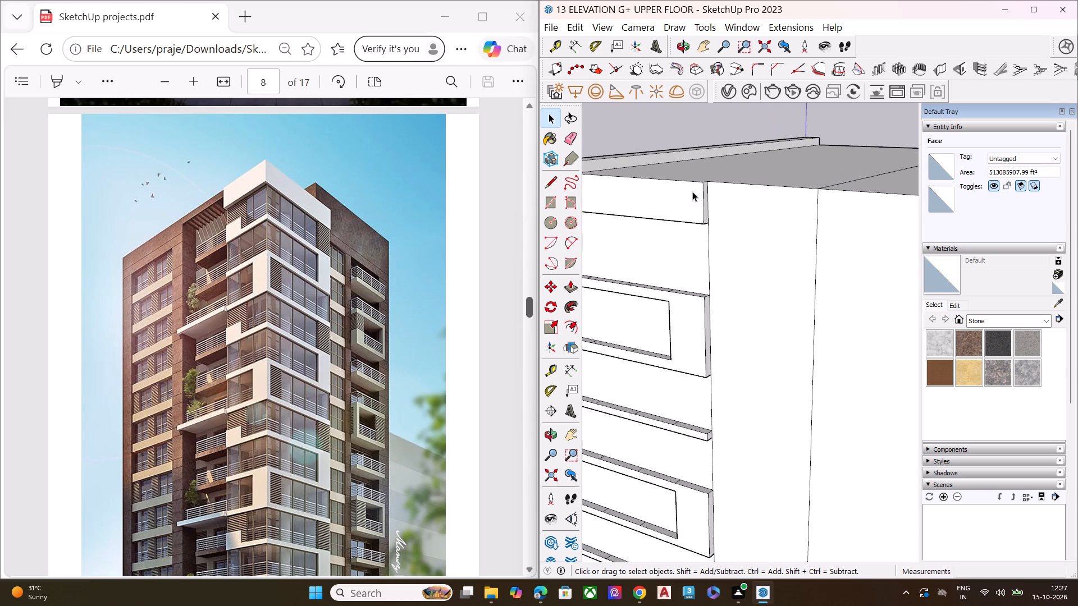
click(688, 246)
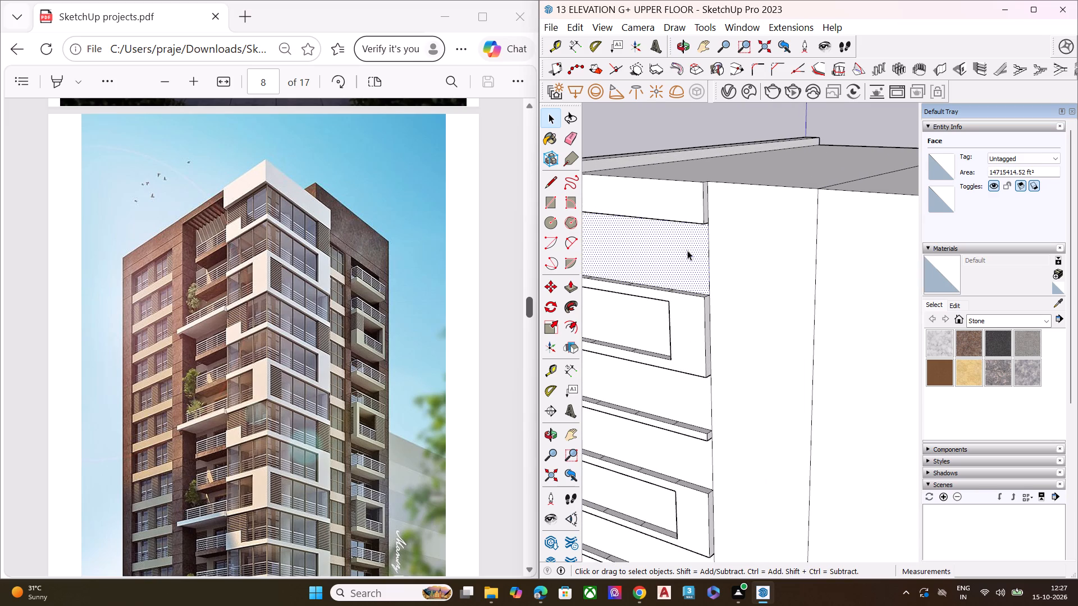
click(687, 250)
key(space)
scroll(814, 241, down, 7)
middle_drag(740, 268, 750, 255)
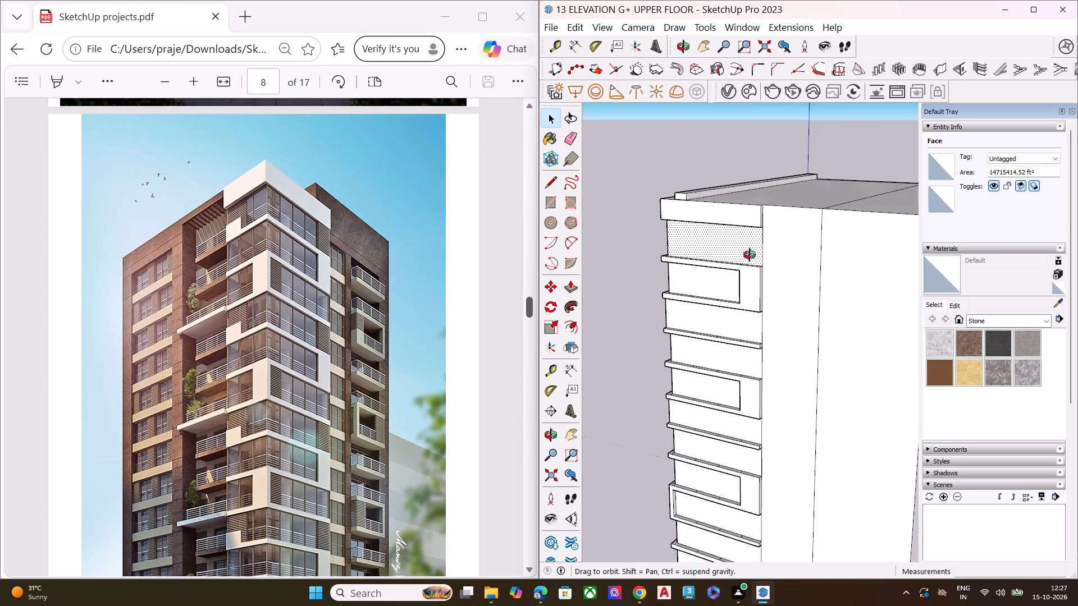
middle_drag(750, 255, 756, 244)
click(760, 150)
key(space)
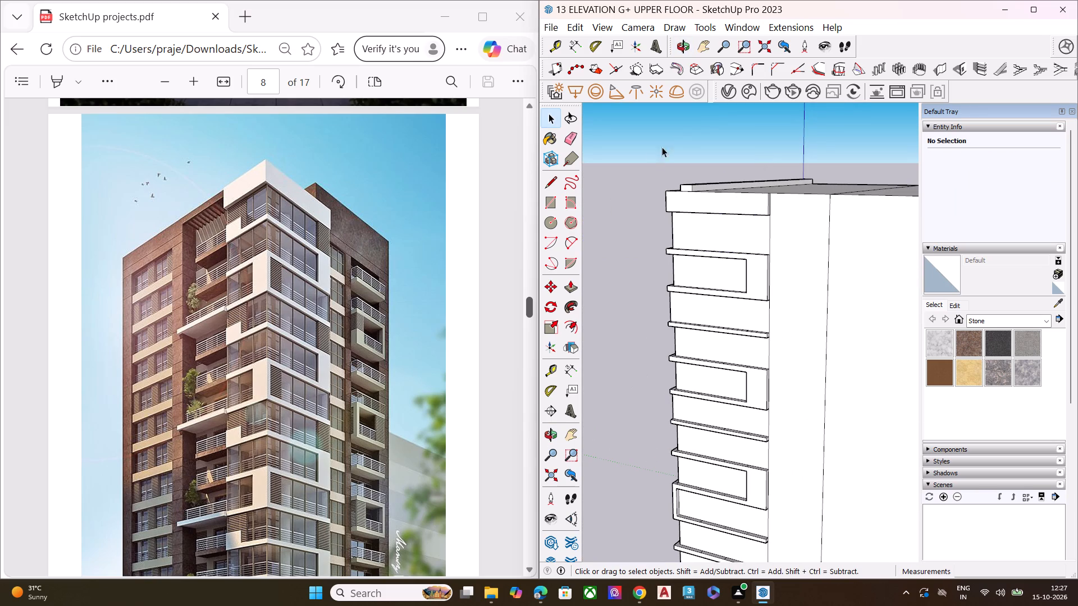
Open the Cosmos material browser from the V-Ray Asset Editor and search for fluted.
click(726, 98)
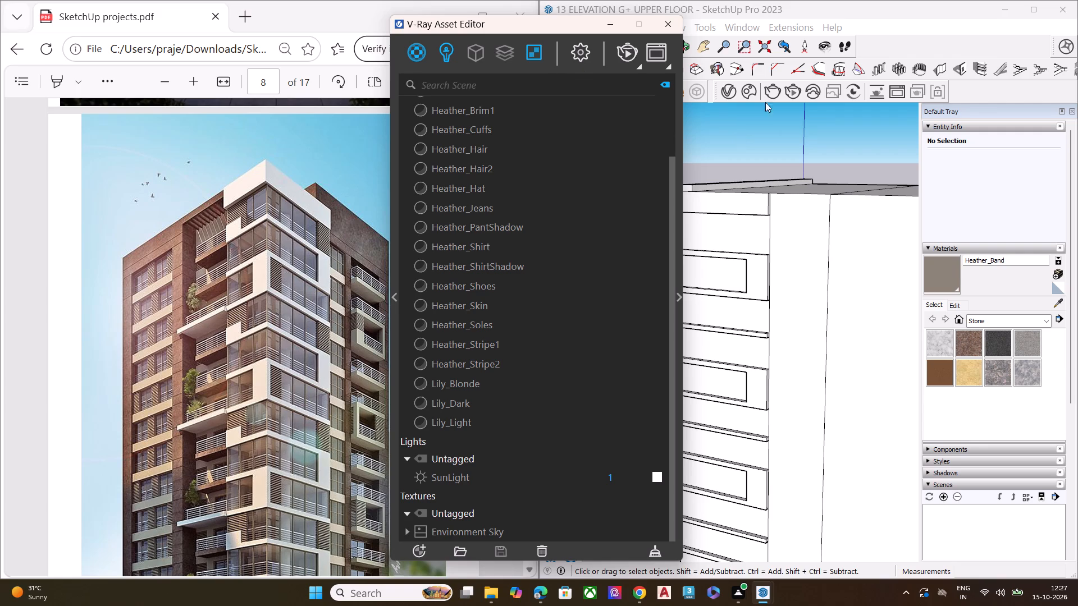
click(391, 299)
click(333, 94)
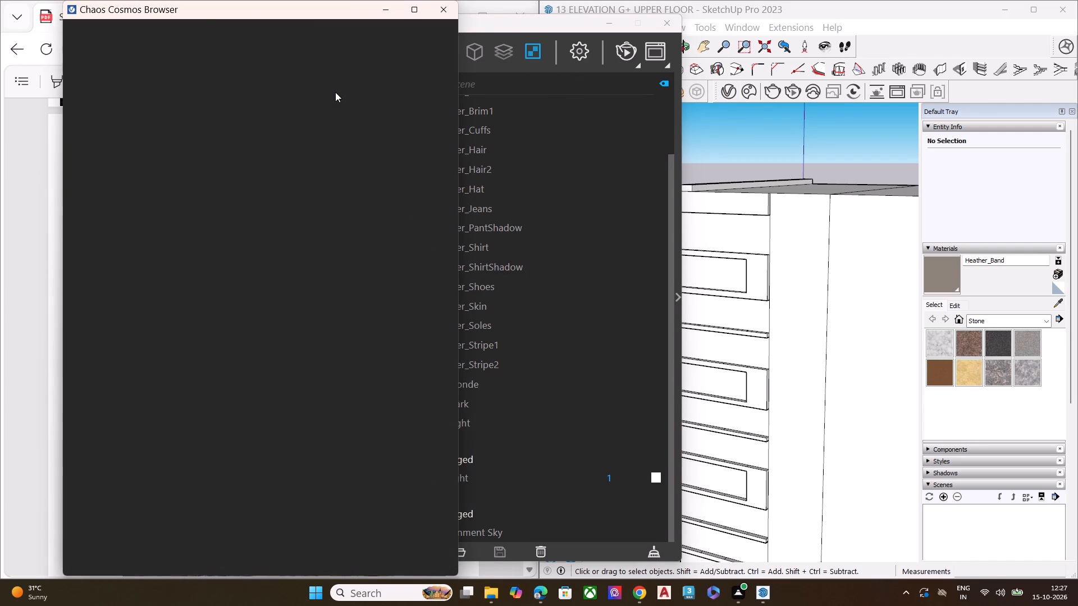
click(449, 6)
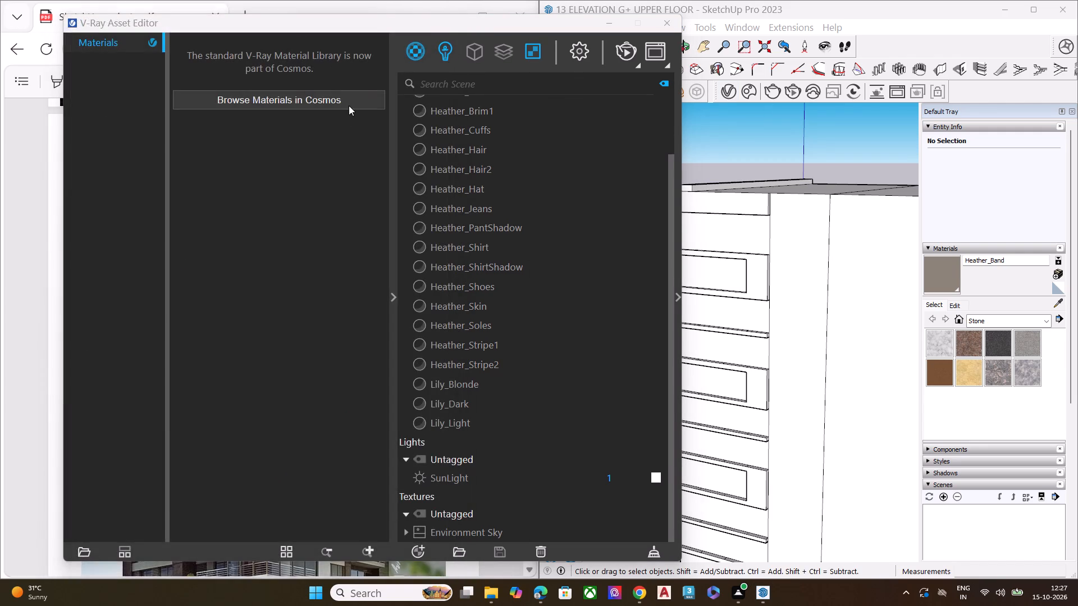
click(349, 103)
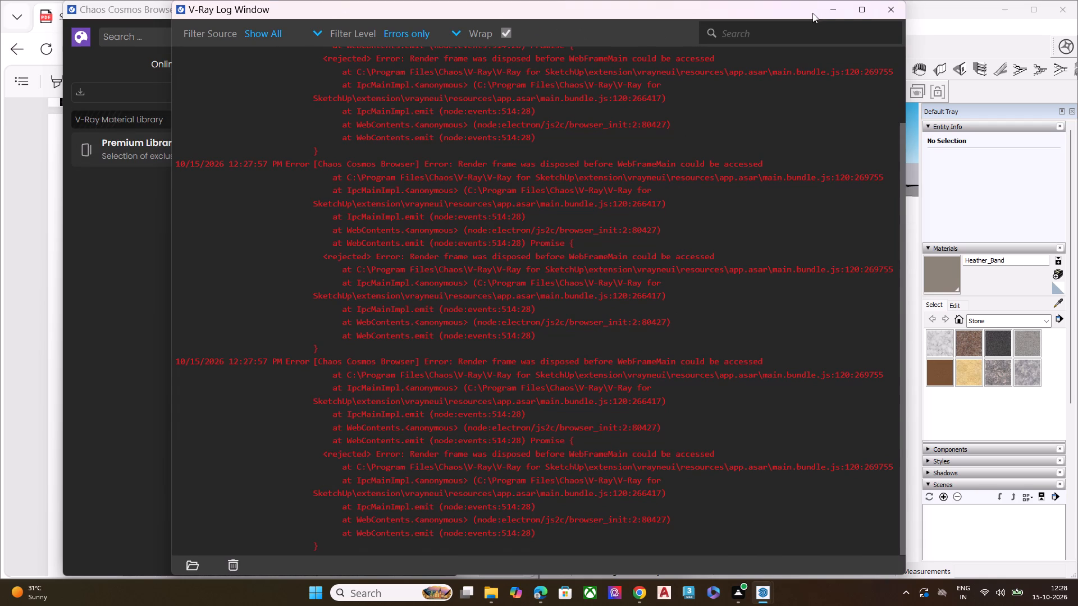
click(885, 9)
click(212, 65)
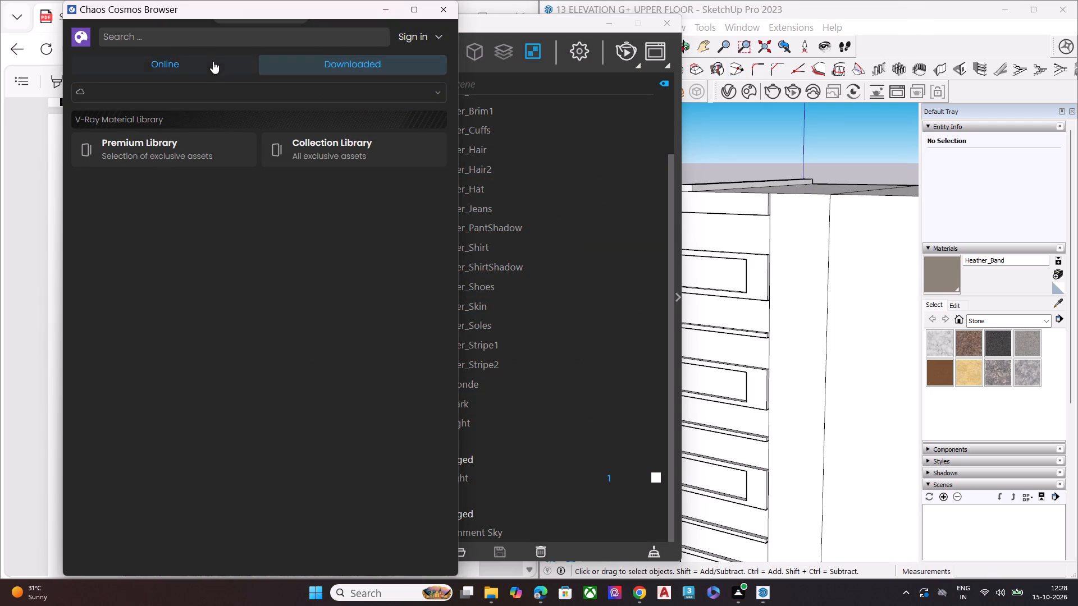
click(230, 37)
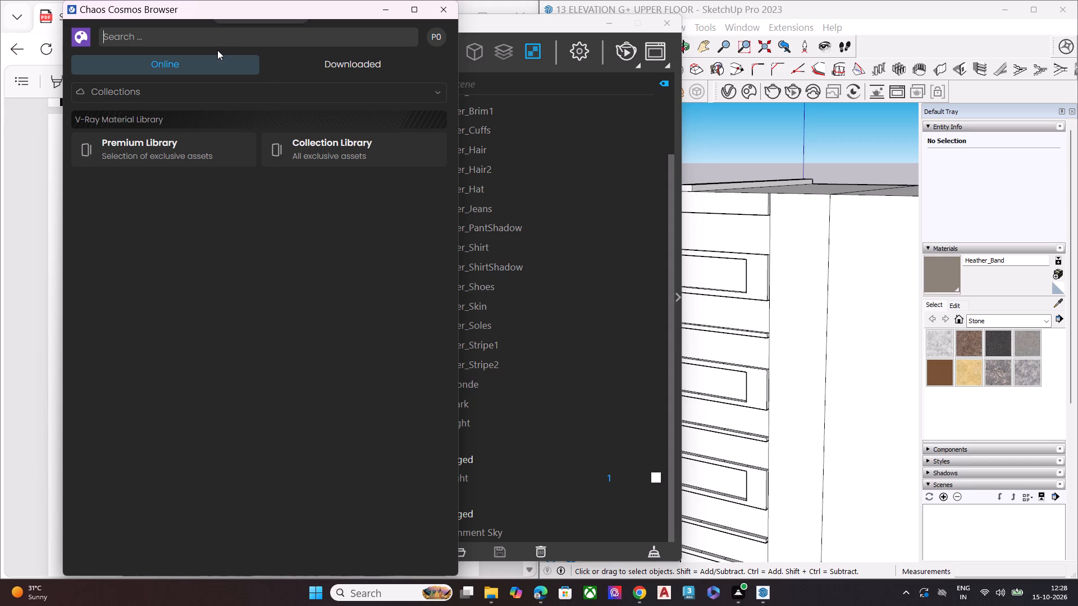
text(FLUTED)
key(space)
key(Return)
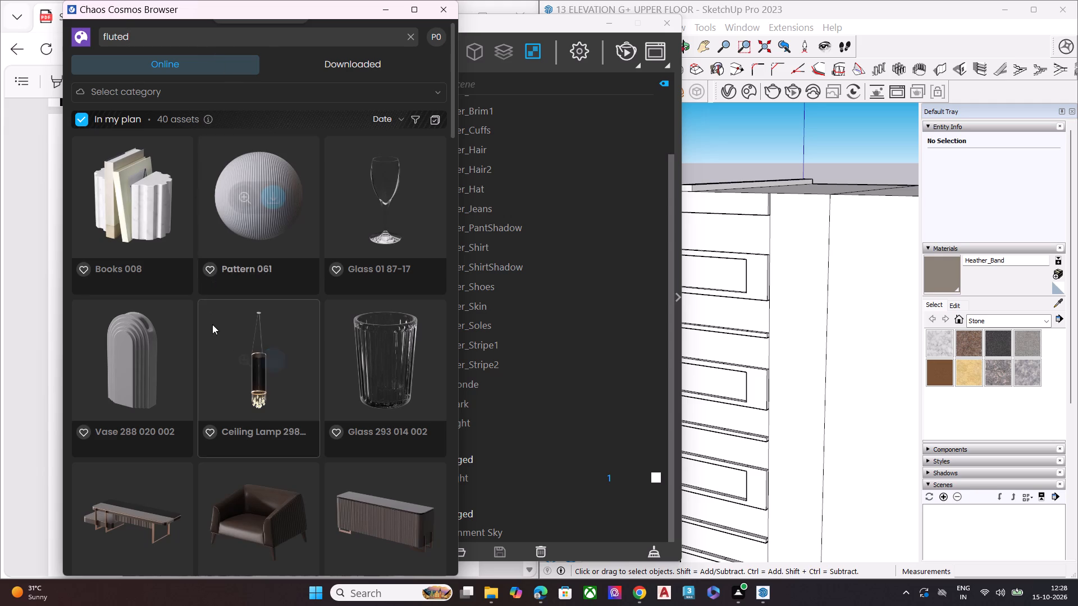
Look through the fluted search results, then close the Cosmos browser and the V-Ray Asset Editor.
scroll(211, 330, down, 9)
scroll(212, 365, up, 2)
scroll(212, 365, down, 4)
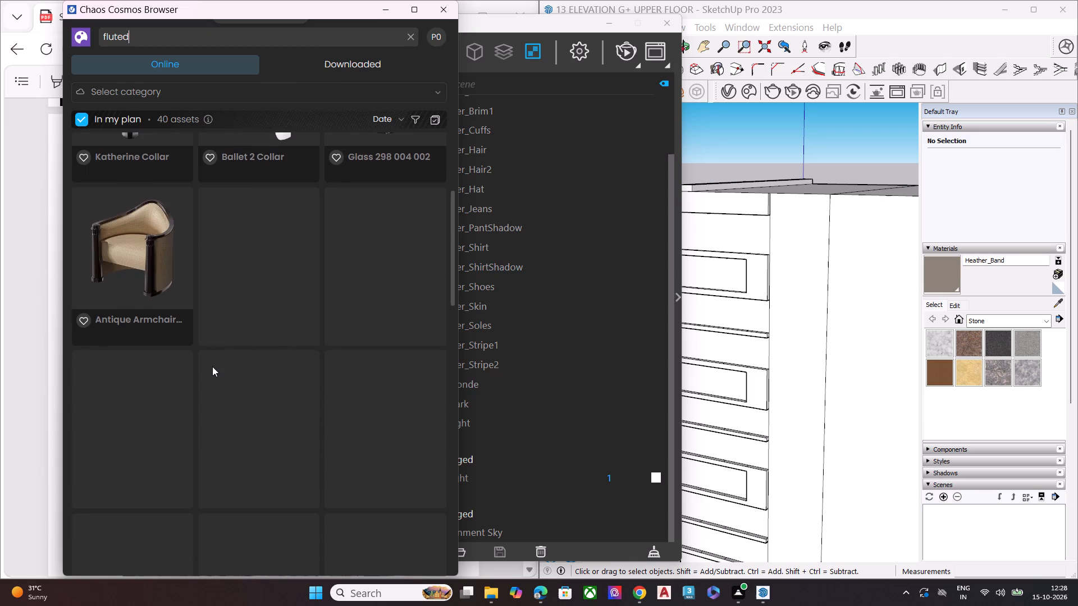
scroll(212, 366, down, 2)
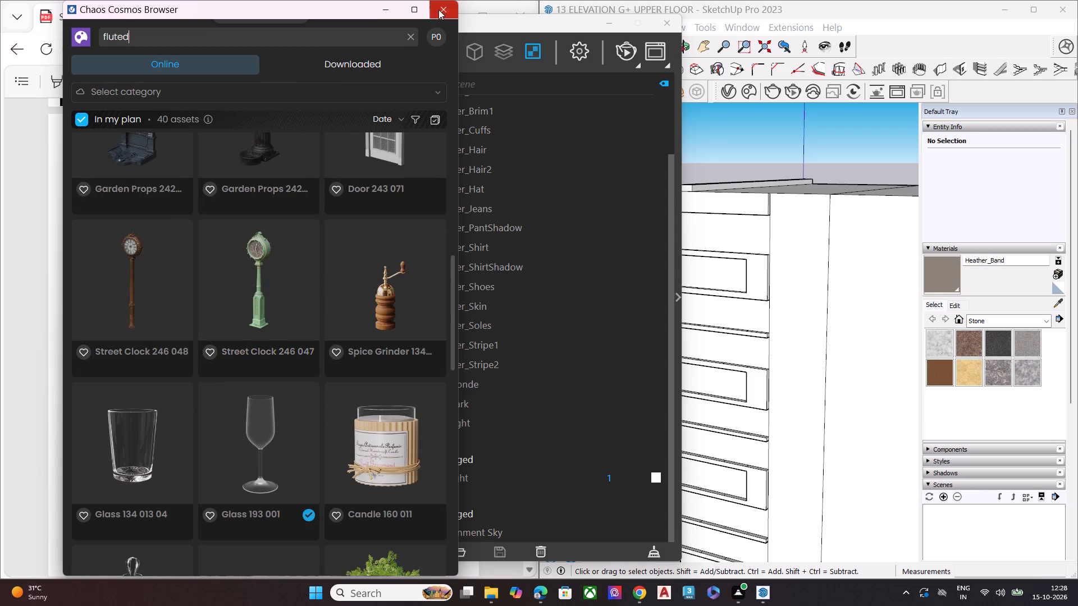
click(439, 9)
click(660, 22)
Compare the corner block's two faces, slabs and recessed balconies with the tower in the reference image.
scroll(686, 300, down, 3)
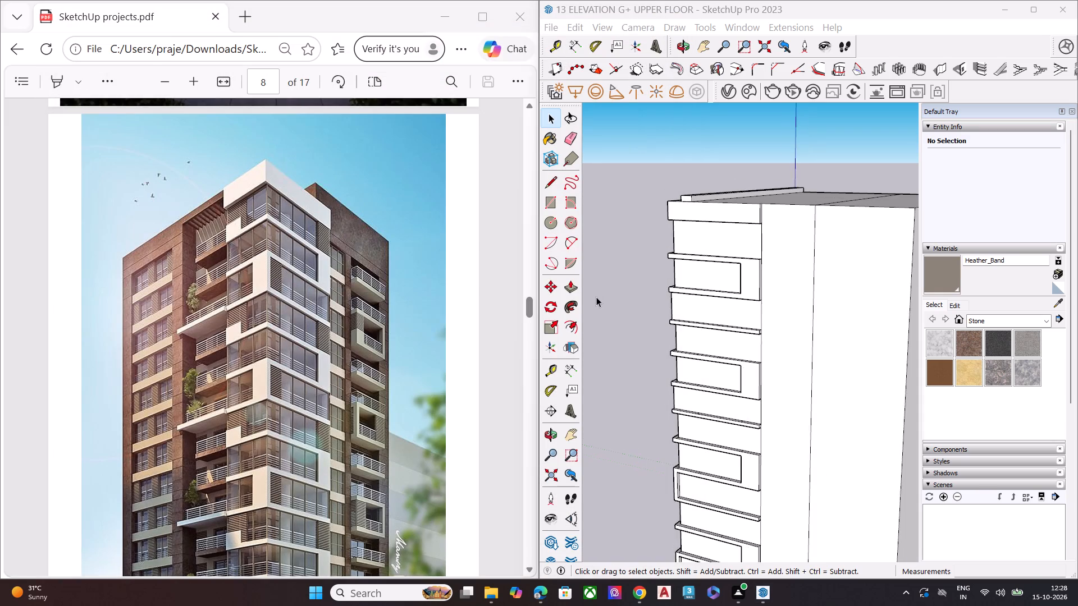
scroll(596, 297, down, 6)
middle_drag(626, 453, 836, 400)
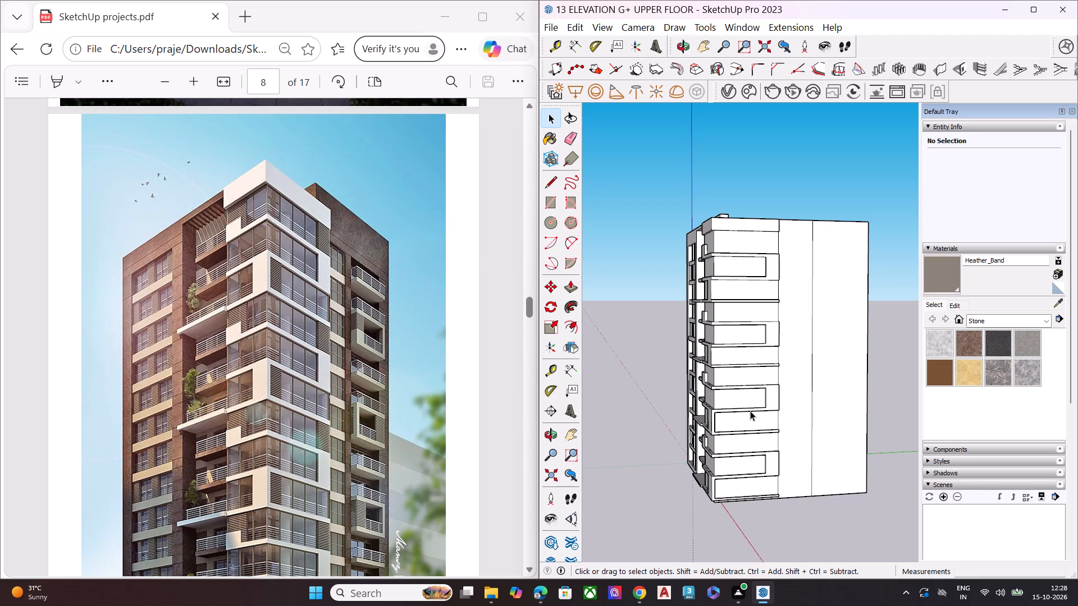
scroll(714, 385, down, 3)
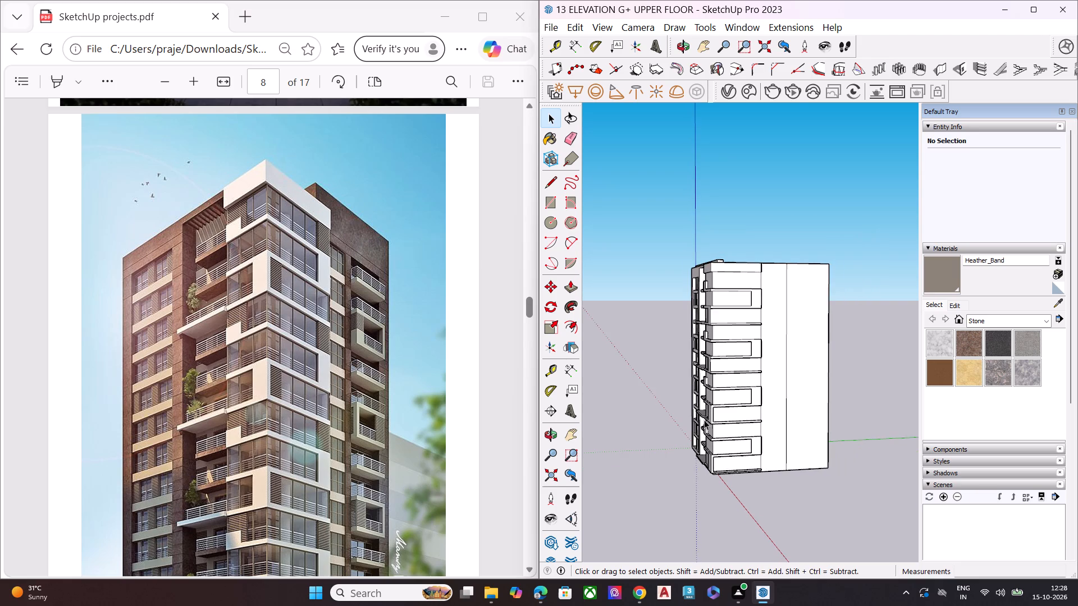
middle_drag(713, 419, 797, 398)
scroll(797, 375, up, 8)
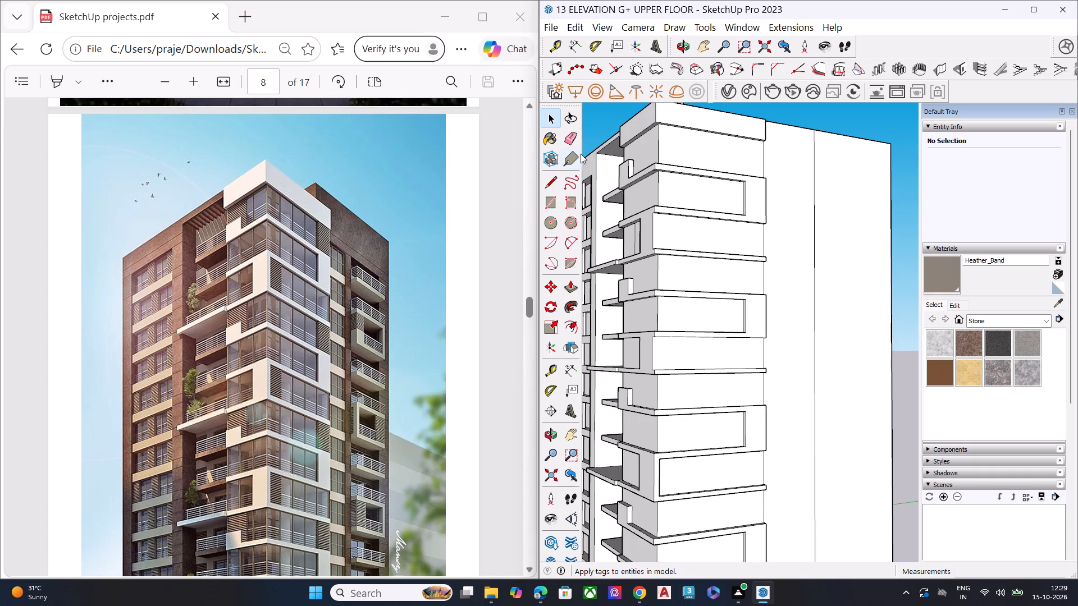
middle_drag(627, 290, 657, 356)
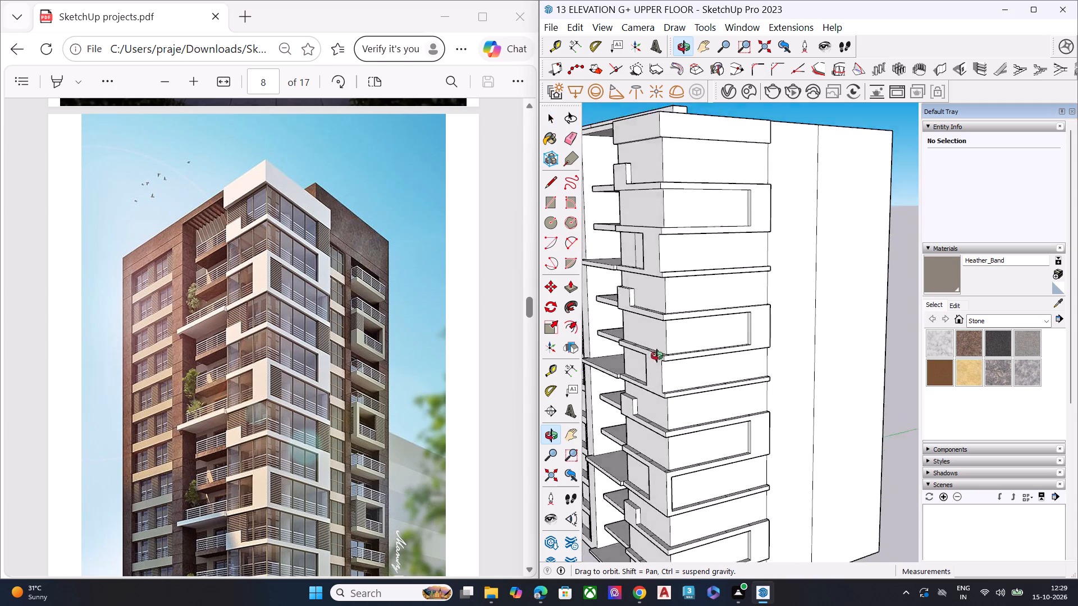
middle_drag(657, 356, 808, 355)
scroll(702, 228, down, 2)
scroll(702, 228, up, 1)
scroll(702, 228, down, 3)
middle_drag(702, 291, 700, 233)
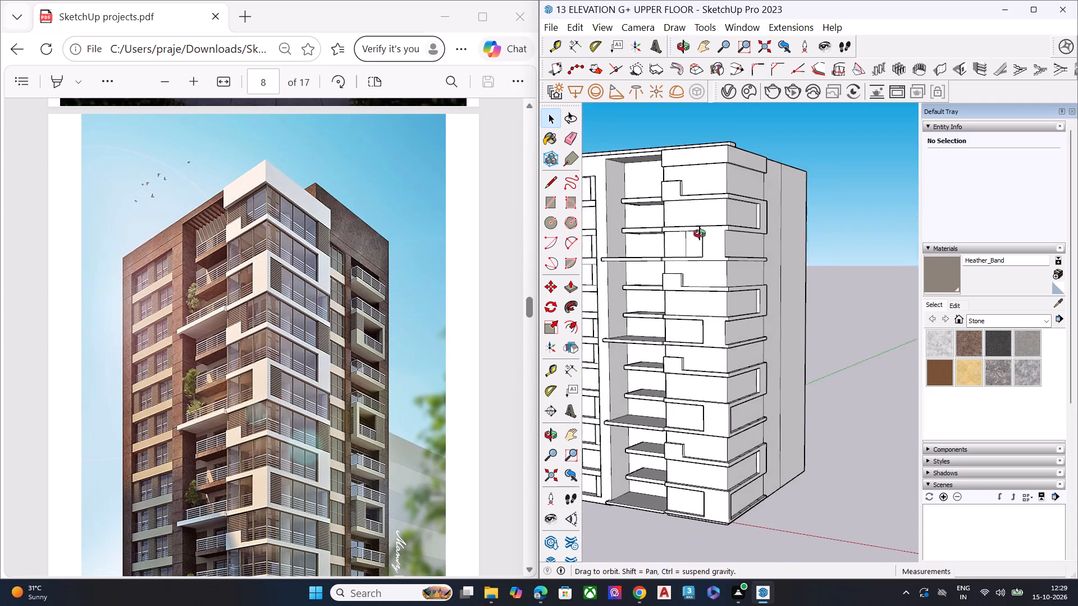
middle_drag(700, 233, 700, 233)
Undo the two recent Push/Pull changes to the blank side wall.
key(ctrl+z)
key(ctrl+z)
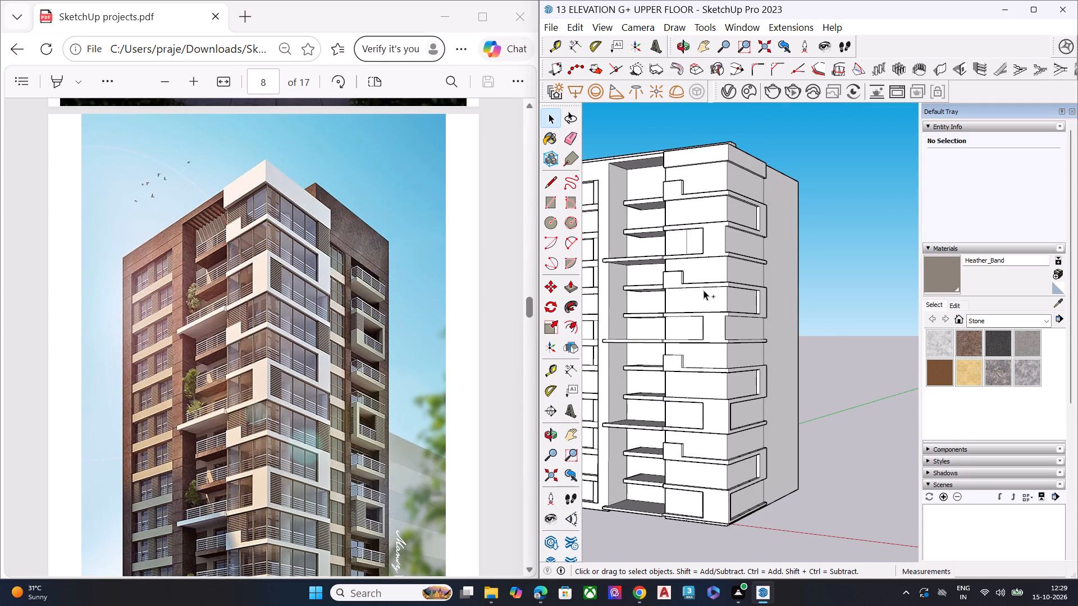
Undo the recent Push/Pull changes to the side faces of the parapet notches.
key(ctrl+z)
key(ctrl+z)
key(ctrl+z)
key(ctrl+z)
scroll(703, 231, up, 9)
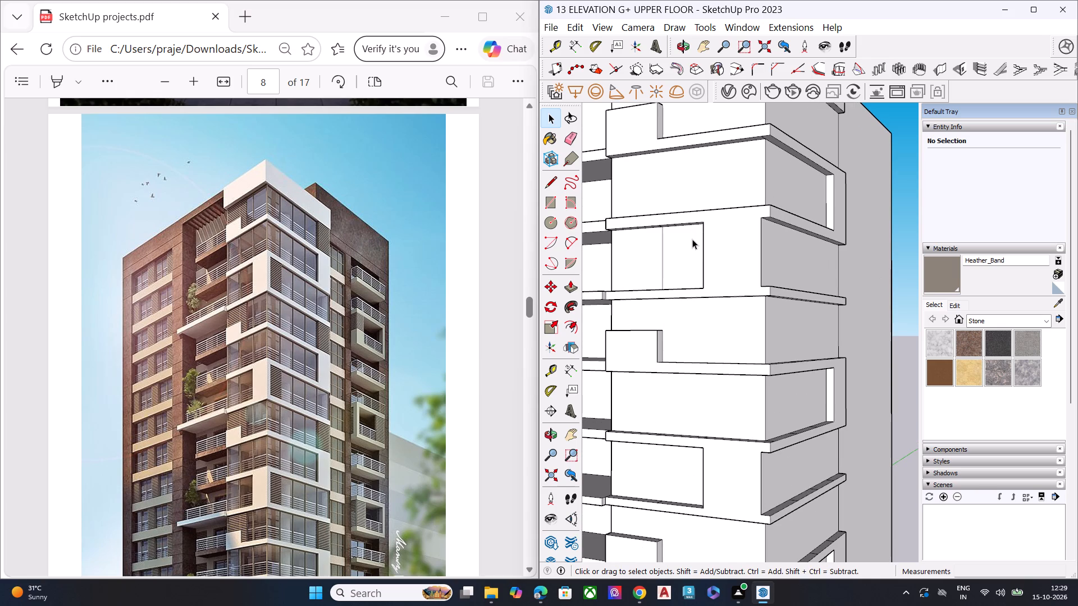
scroll(672, 282, down, 6)
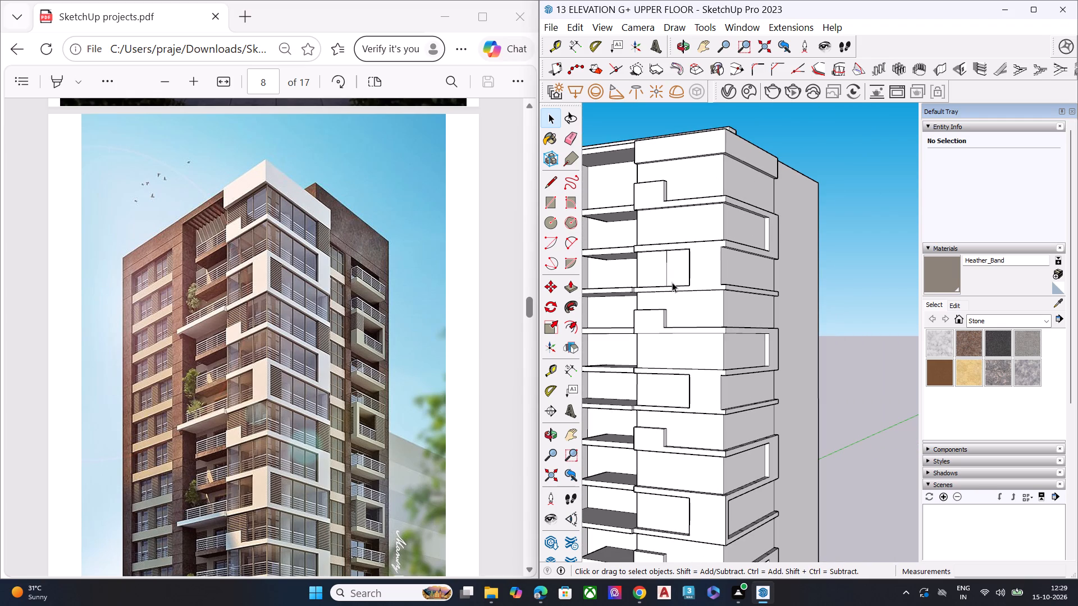
Undo the removal of vertical dividing lines on the top floor's non-balcony face and the next floor's balcony-side face.
key(ctrl+z)
key(ctrl+z)
key(ctrl+z)
key(ctrl+z)
key(ctrl+z)
key(ctrl+z)
key(ctrl+z)
Undo the removal of dividing lines on the second and third floors' non-balcony faces and the fourth floor's balcony-side face, counting from the top.
key(ctrl+z)
key(ctrl+z)
key(ctrl+z)
key(ctrl+z)
key(ctrl+z)
key(ctrl+z)
key(ctrl+z)
key(ctrl+z)
key(ctrl+z)
key(ctrl+z)
Undo the removal of dividing lines on the fourth floor's non-balcony face and the fifth floor's balcony-side face, counting from the top.
key(ctrl+z)
key(ctrl+z)
key(ctrl+z)
key(ctrl+z)
key(ctrl+z)
key(ctrl+z)
key(ctrl+z)
key(ctrl+z)
key(ctrl+z)
key(ctrl+z)
key(ctrl+z)
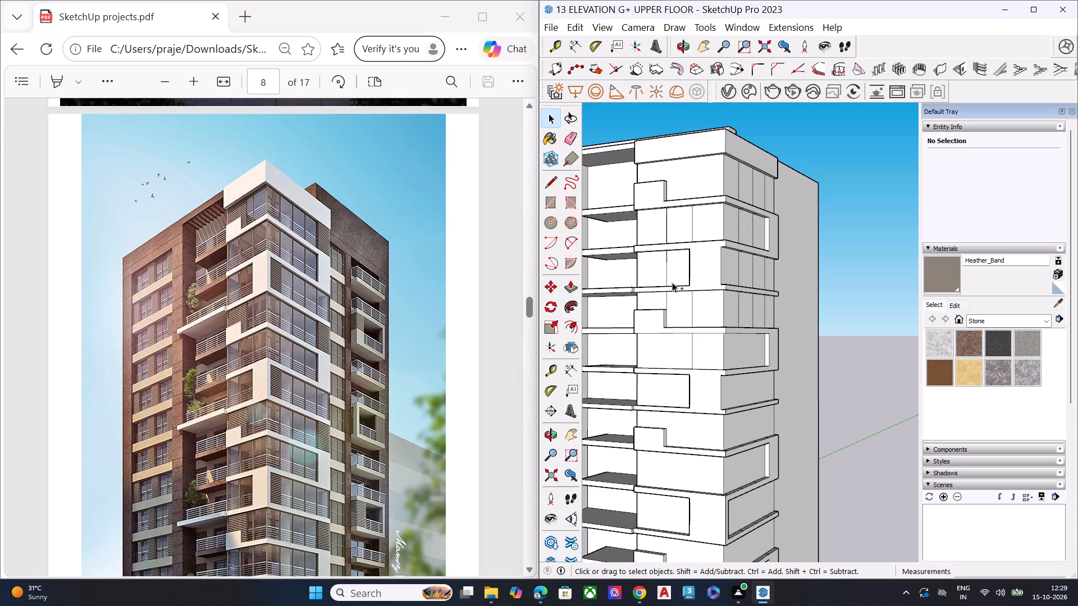
Undo the removal of dividing lines on the fifth and sixth floors' non-balcony faces, counting from the top.
key(ctrl+z)
key(ctrl+z)
key(ctrl+z)
ctrl+scroll(672, 282, down, 6)
key(ctrl+z)
key(ctrl+z)
key(ctrl+z)
key(ctrl+z)
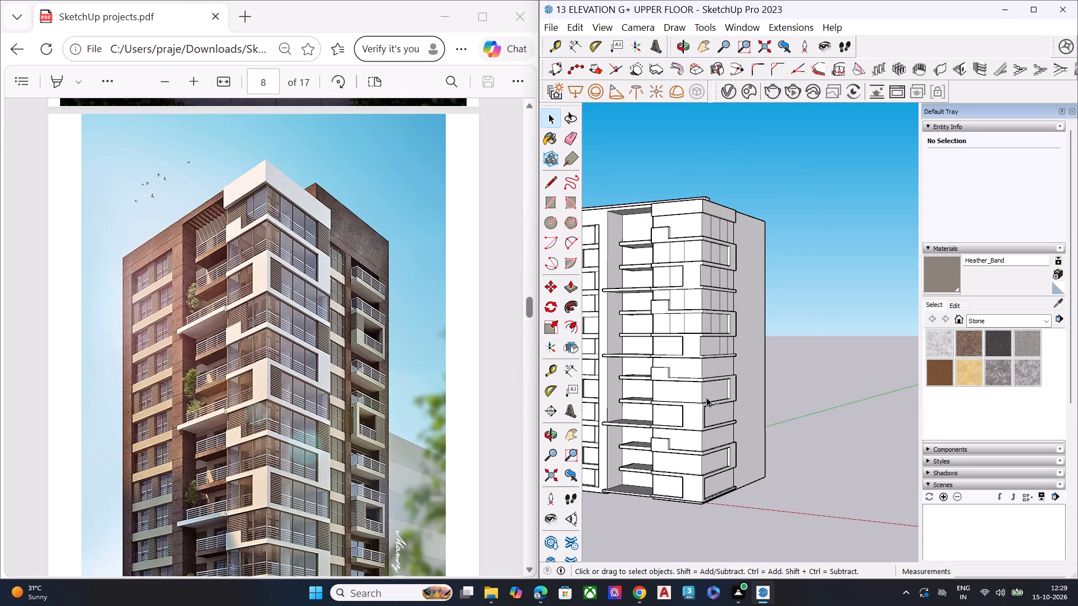
Undo the removal of vertical dividing lines on the seventh floor's two corner-block faces, counting from the top.
key(ctrl+z)
key(ctrl+z)
key(ctrl+z)
key(ctrl+z)
key(ctrl+z)
key(ctrl+z)
key(ctrl+z)
key(ctrl+z)
key(ctrl+z)
key(ctrl+z)
key(ctrl+z)
key(ctrl+z)
key(ctrl+z)
key(ctrl+z)
key(ctrl+z)
Undo the removal of vertical dividing lines on the eighth and ninth floors of the corner block, counting from the top.
key(ctrl+z)
key(ctrl+z)
key(ctrl+z)
key(ctrl+z)
key(ctrl+z)
key(ctrl+z)
key(ctrl+z)
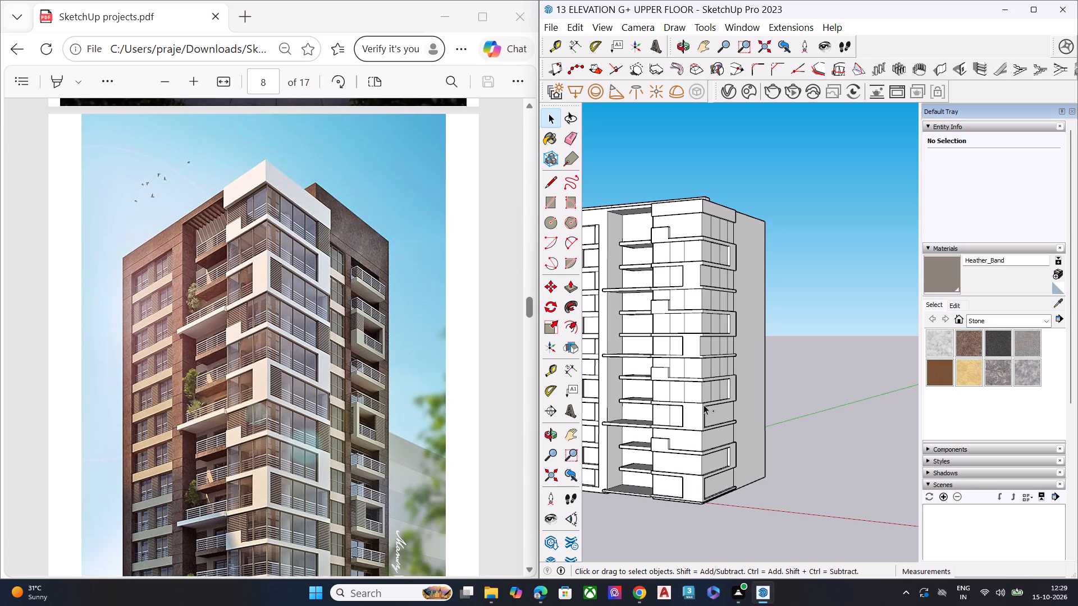
key(ctrl+z)
key(ctrl+z)
key(ctrl+z)
key(ctrl+z)
key(ctrl+z)
key(ctrl+z)
key(ctrl+z)
Undo the removal of vertical dividing lines on the tenth and eleventh floors of the corner block, counting from the top.
key(ctrl+z)
key(ctrl+z)
key(ctrl+z)
key(ctrl+z)
key(ctrl+z)
key(ctrl+z)
key(ctrl+z)
key(ctrl+z)
key(ctrl+z)
key(ctrl+z)
key(ctrl+z)
key(ctrl+z)
key(ctrl+z)
key(ctrl+z)
key(ctrl+z)
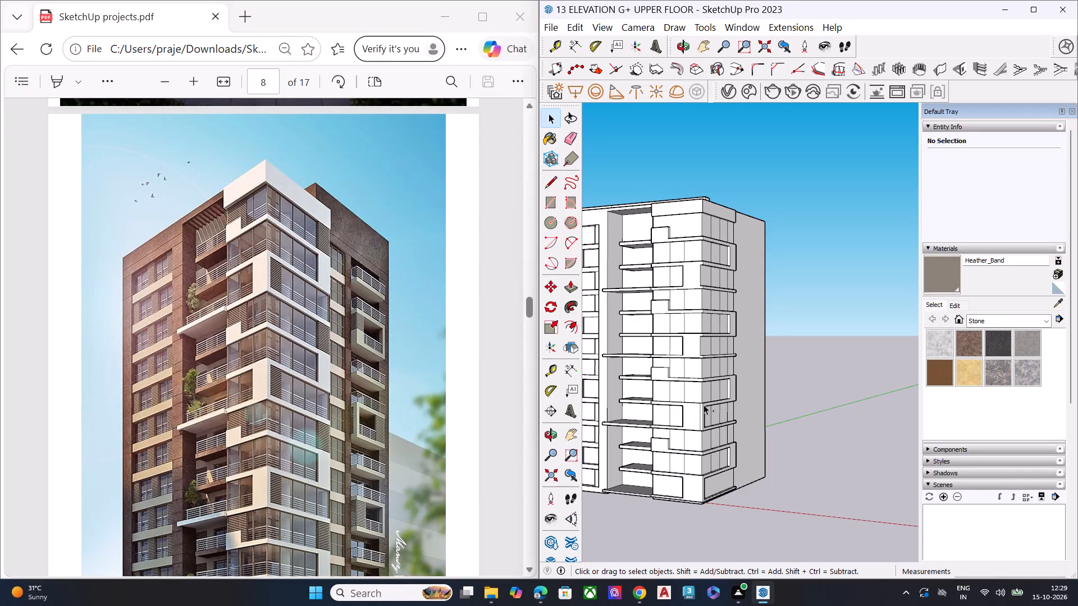
Undo the remaining removal of vertical dividing lines on the bottom floor of the corner block.
key(ctrl+z)
key(ctrl+z)
key(ctrl+z)
key(ctrl+z)
key(ctrl+z)
key(space)
middle_drag(712, 323, 736, 158)
scroll(736, 166, up, 7)
scroll(723, 219, down, 4)
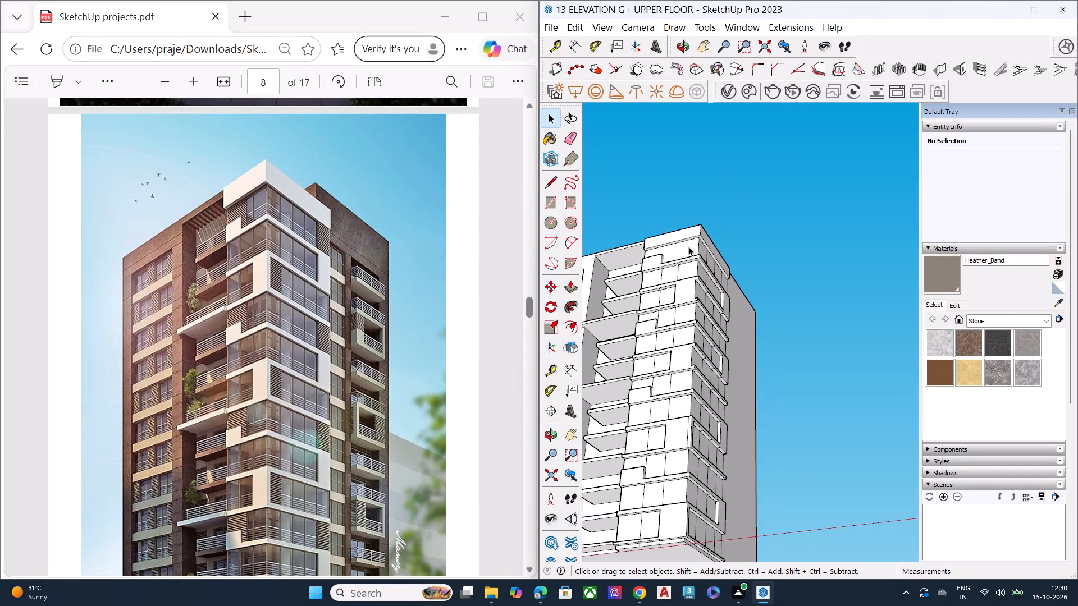
middle_drag(688, 251, 663, 385)
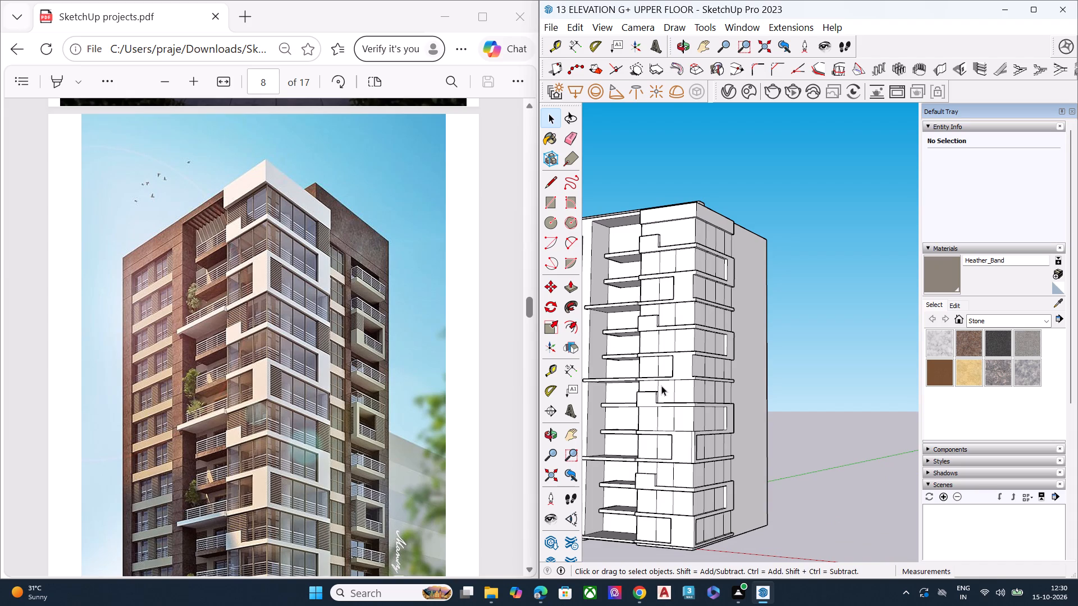
key(ctrl+z)
ctrl+scroll(661, 385, up, 1)
key(ctrl+z)
key(ctrl+z)
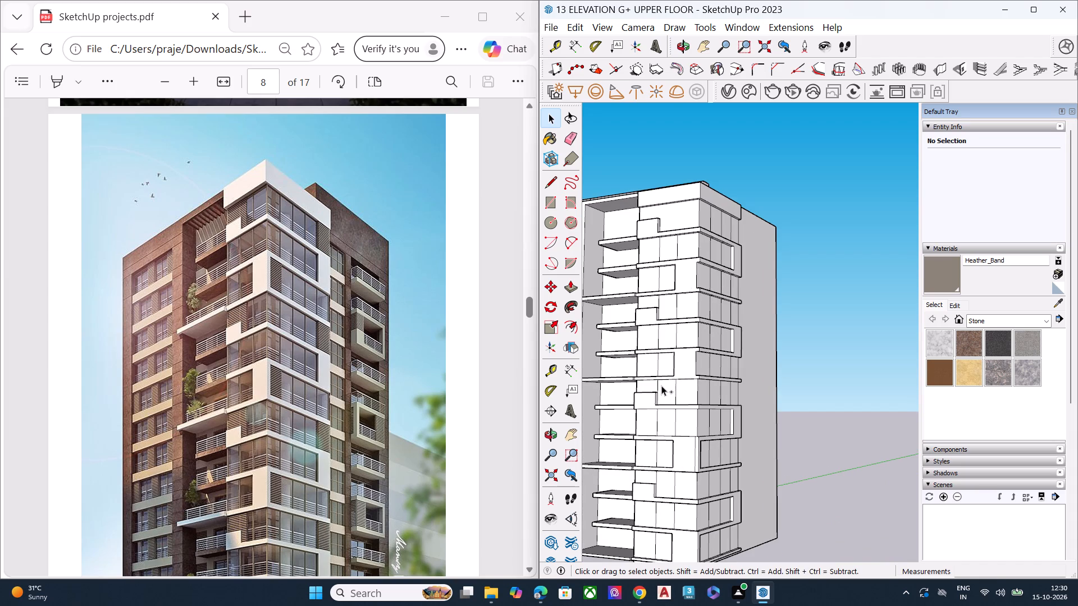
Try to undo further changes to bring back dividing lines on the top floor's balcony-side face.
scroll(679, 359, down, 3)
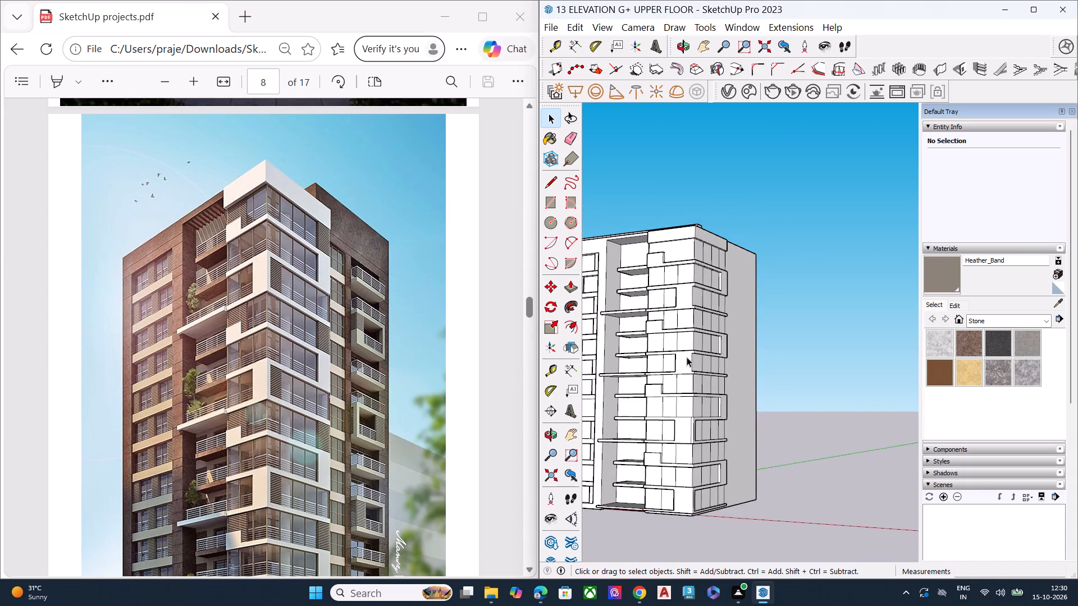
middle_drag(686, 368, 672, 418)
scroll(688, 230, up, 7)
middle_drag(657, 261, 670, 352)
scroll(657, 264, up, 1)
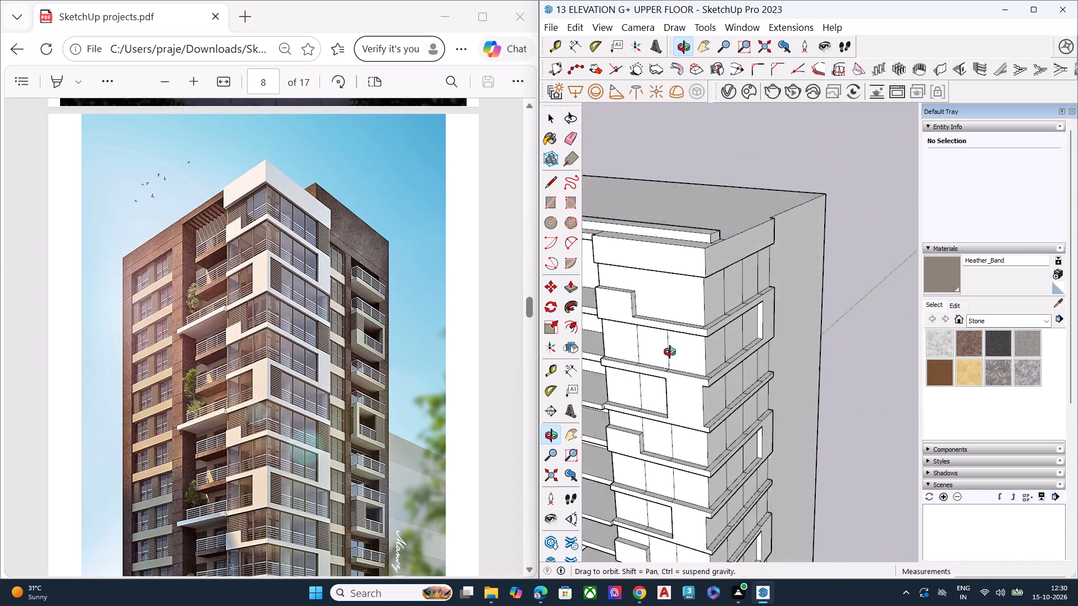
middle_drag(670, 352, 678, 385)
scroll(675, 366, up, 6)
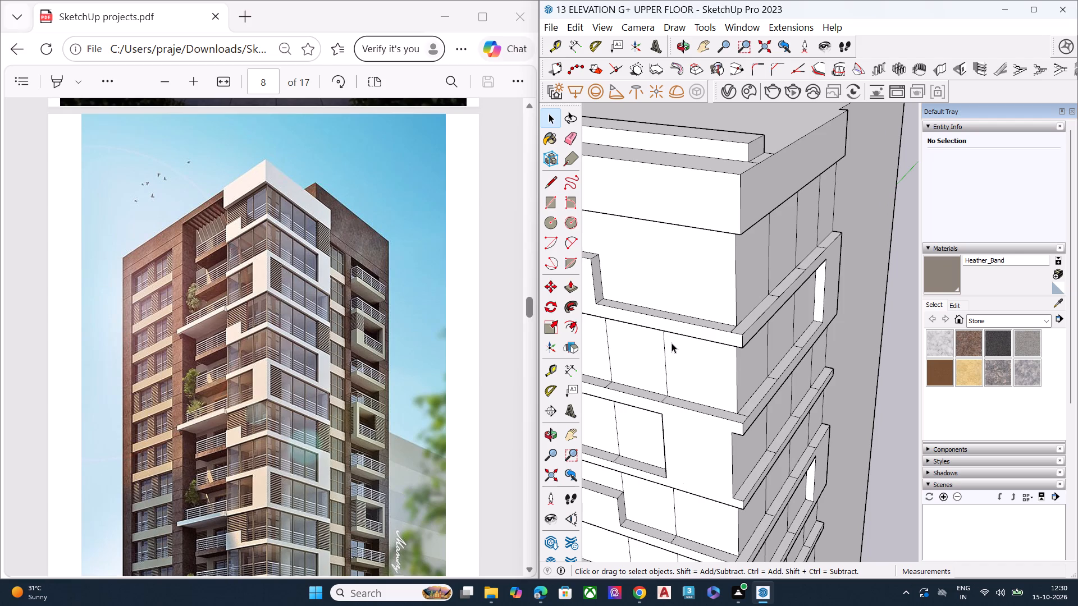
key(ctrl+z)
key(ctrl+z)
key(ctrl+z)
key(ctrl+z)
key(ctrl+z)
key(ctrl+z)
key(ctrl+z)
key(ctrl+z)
Examine the window divisions on the corner block's upper floors and compare them with the reference building's lower facade.
scroll(724, 279, down, 9)
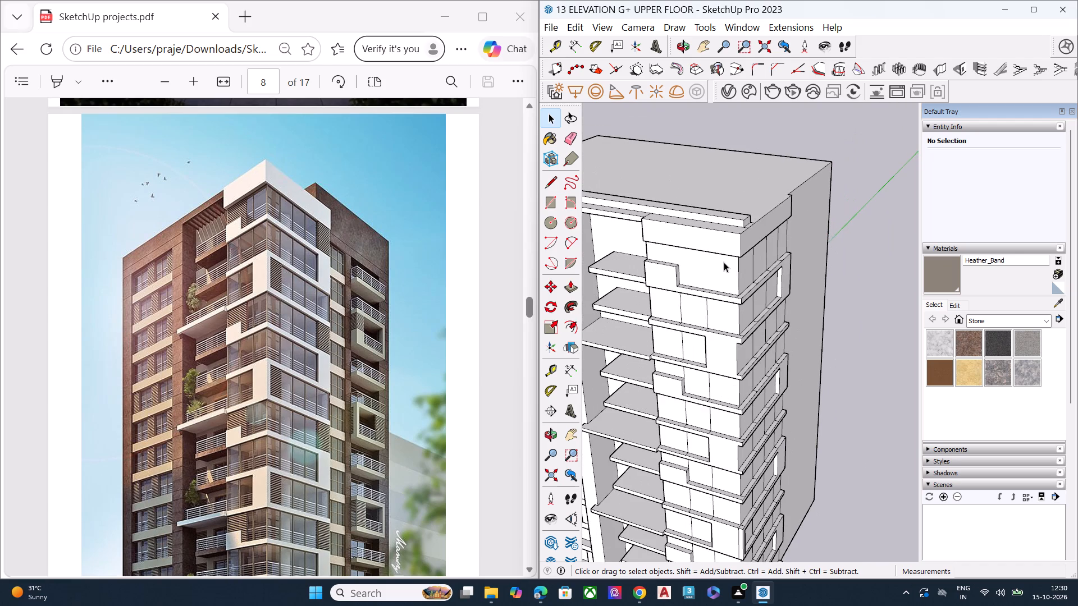
scroll(724, 262, down, 6)
middle_drag(694, 325, 633, 335)
scroll(751, 248, up, 7)
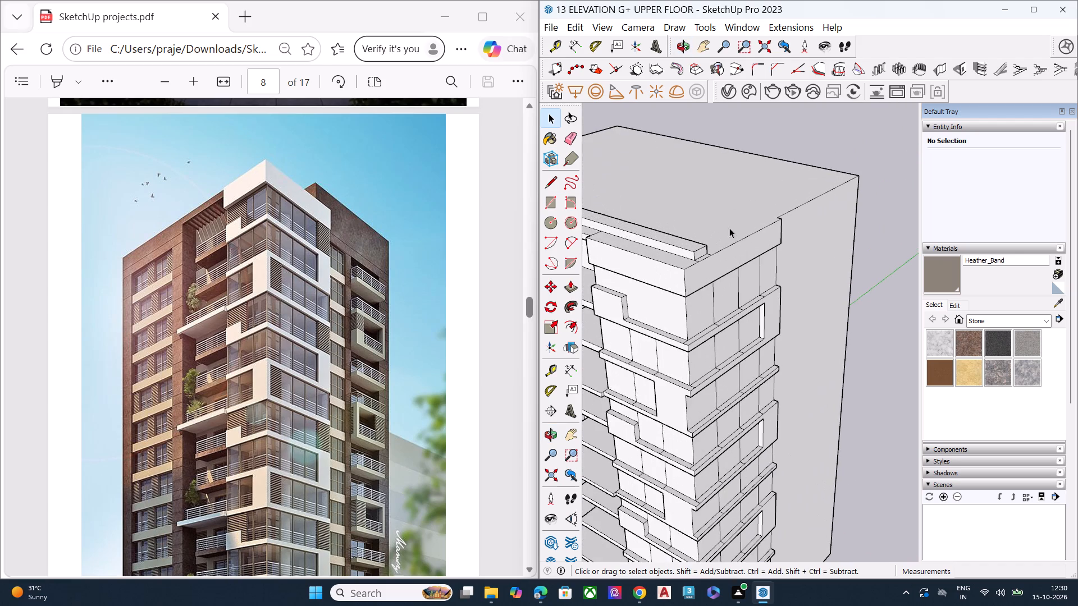
scroll(610, 283, up, 5)
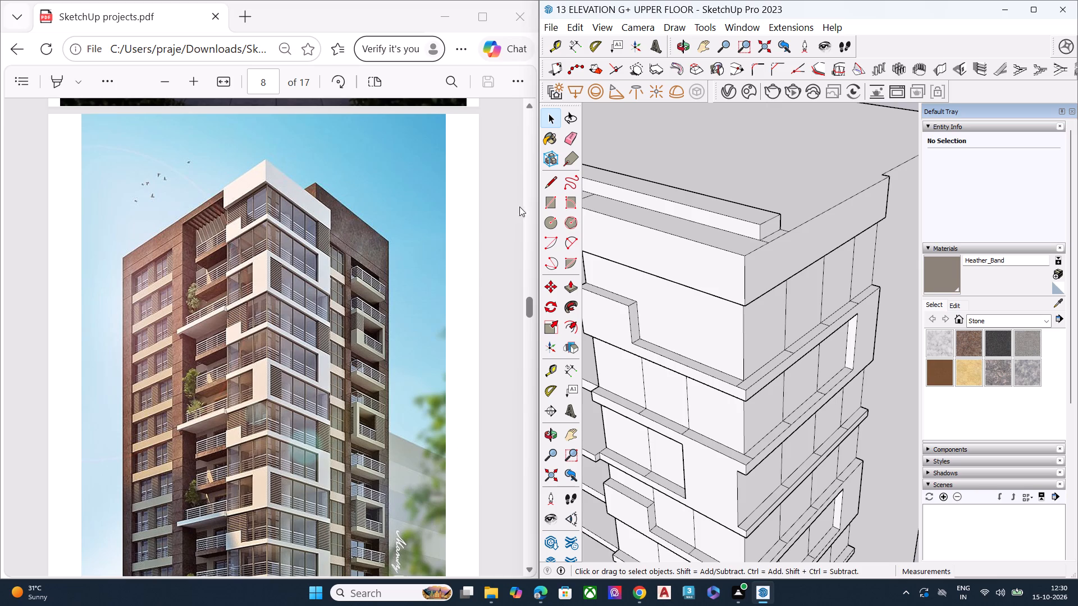
scroll(658, 336, down, 1)
scroll(679, 360, up, 5)
middle_drag(686, 362, 751, 204)
scroll(703, 290, up, 1)
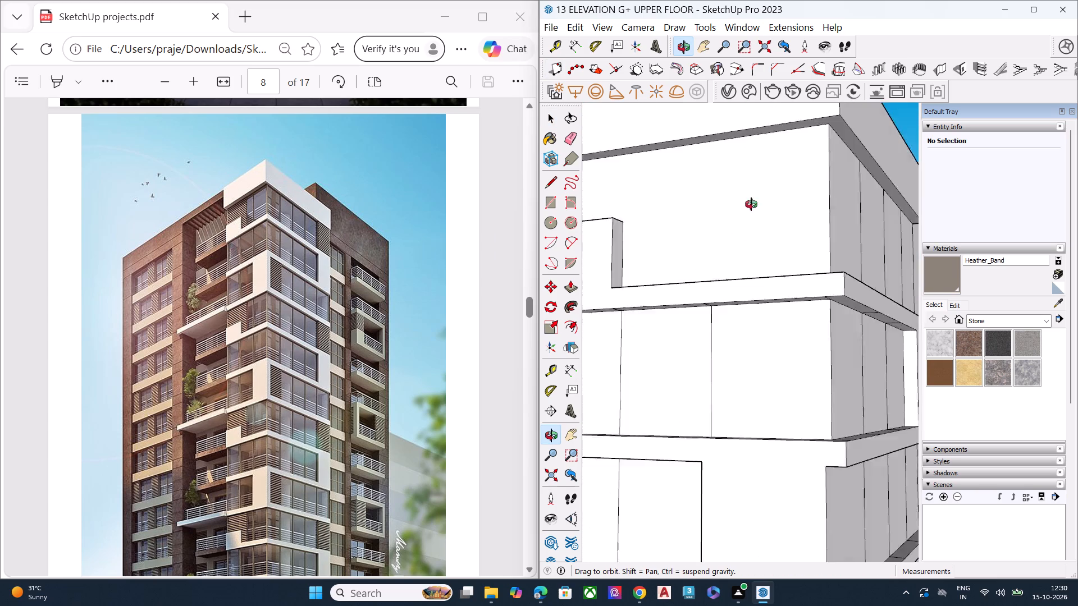
middle_drag(751, 204, 731, 305)
scroll(291, 312, down, 3)
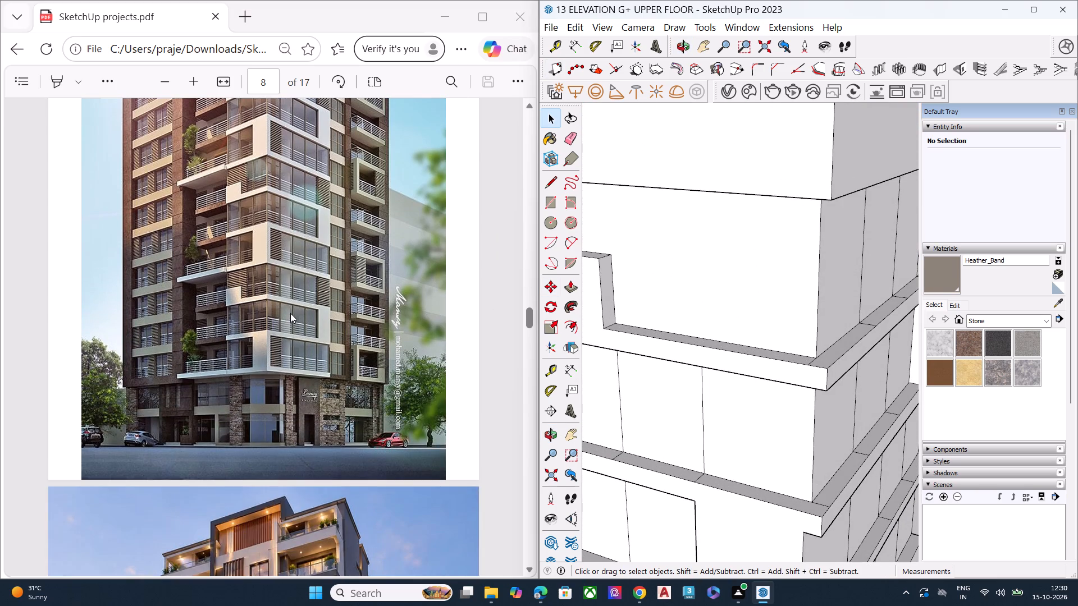
scroll(691, 265, down, 6)
middle_drag(744, 315, 752, 273)
scroll(753, 272, up, 2)
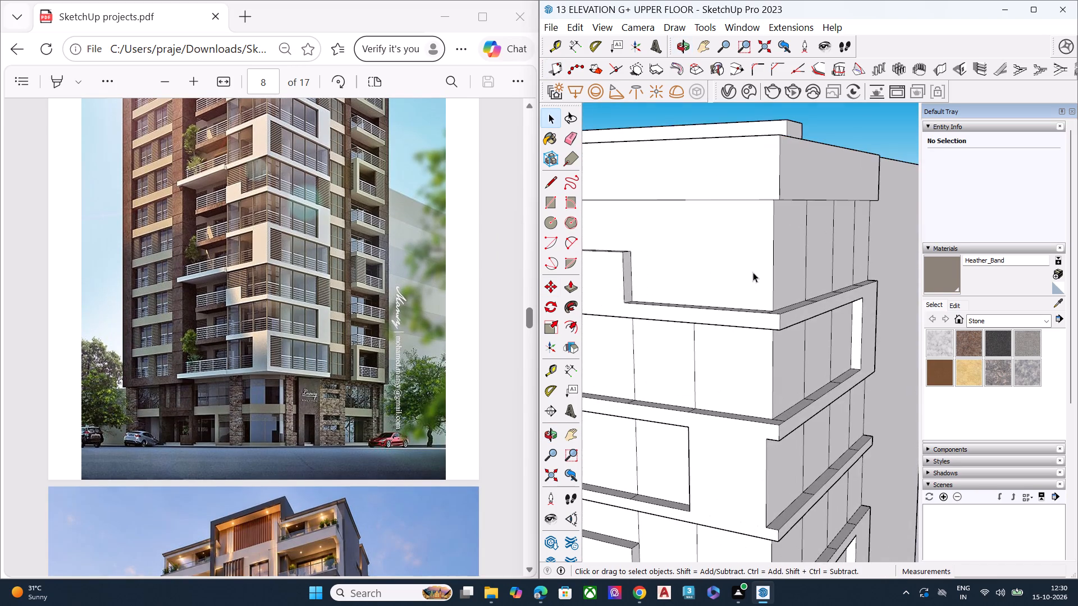
scroll(753, 272, down, 5)
middle_drag(778, 342, 646, 336)
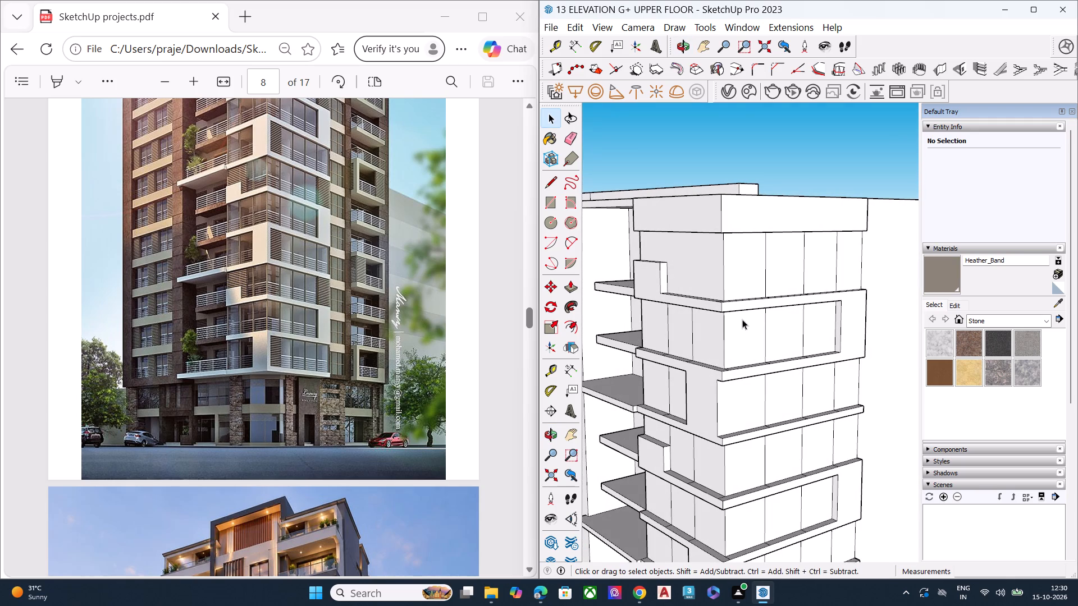
middle_drag(764, 270, 764, 250)
scroll(750, 226, up, 1)
Search the Chaos Cosmos library for "long window", look through the assets, and close the browser and V-Ray Asset Editor.
click(734, 94)
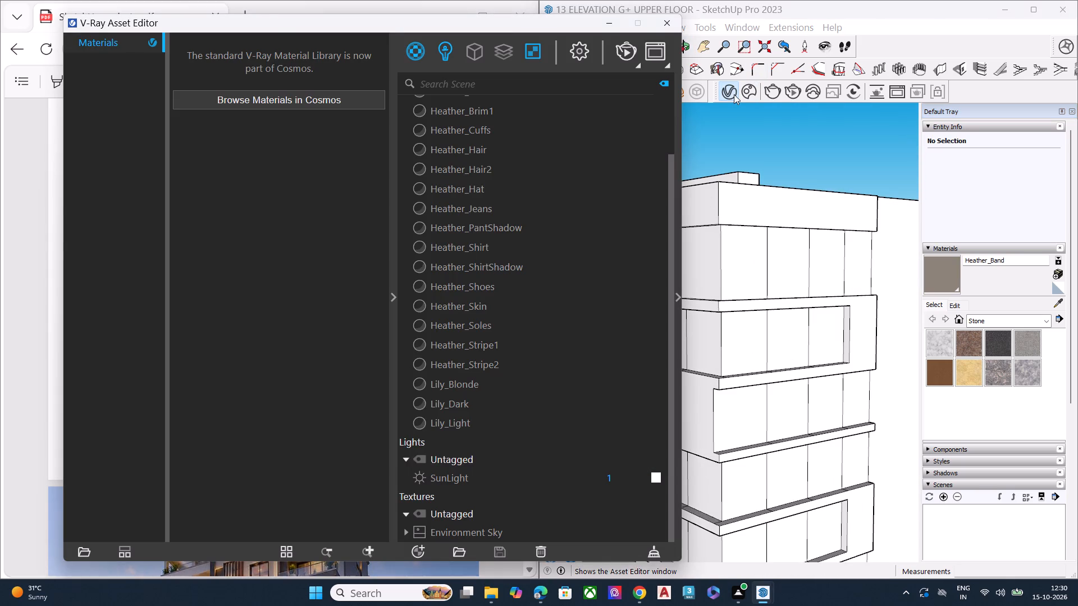
click(332, 107)
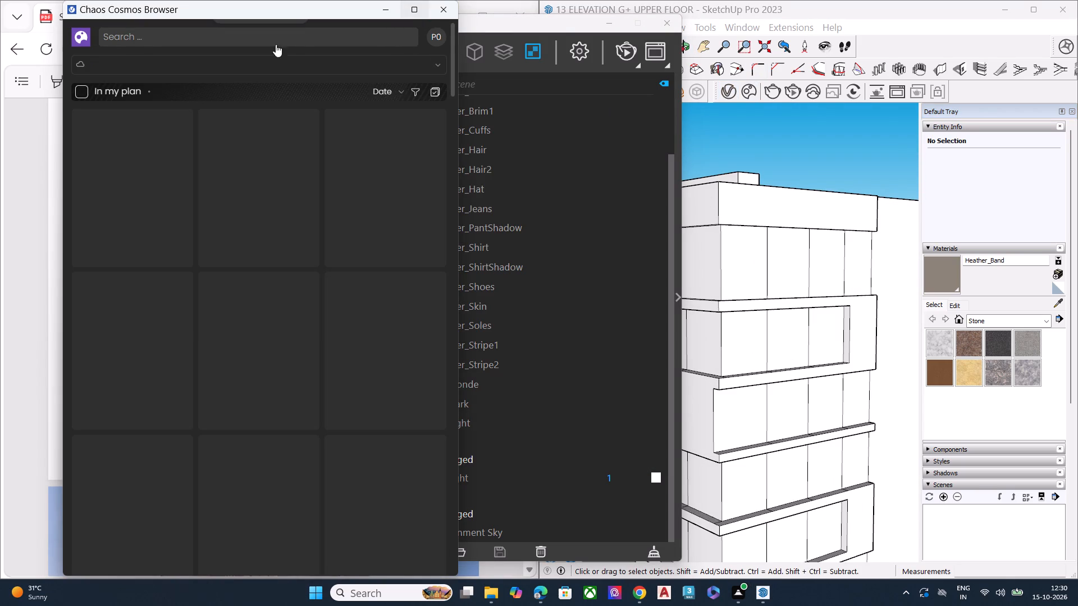
click(280, 35)
text(LON)
text(G)
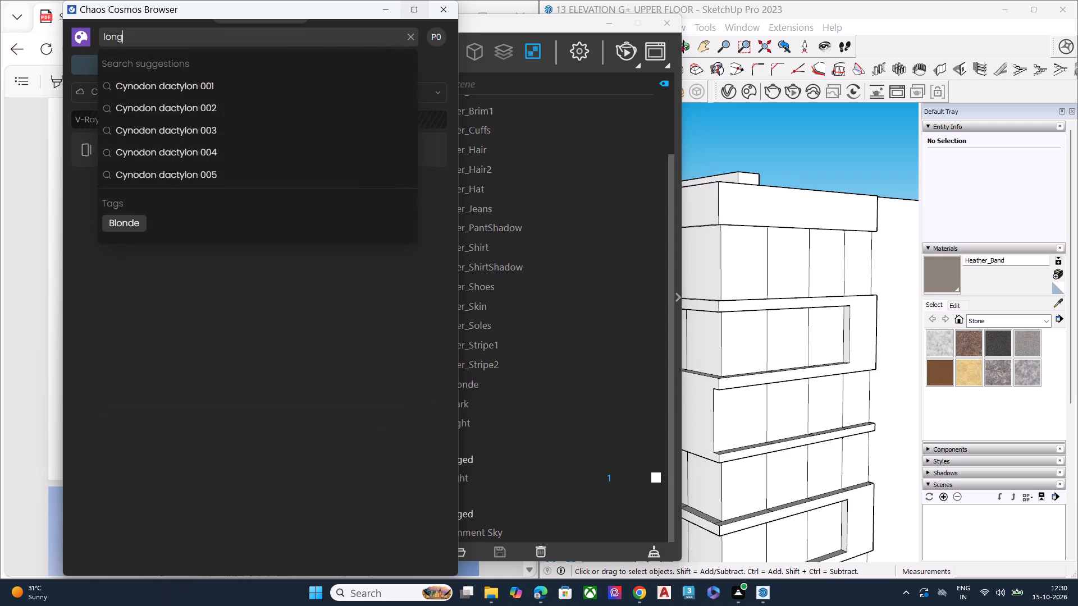
key(space)
text(WINDOW)
key(Return)
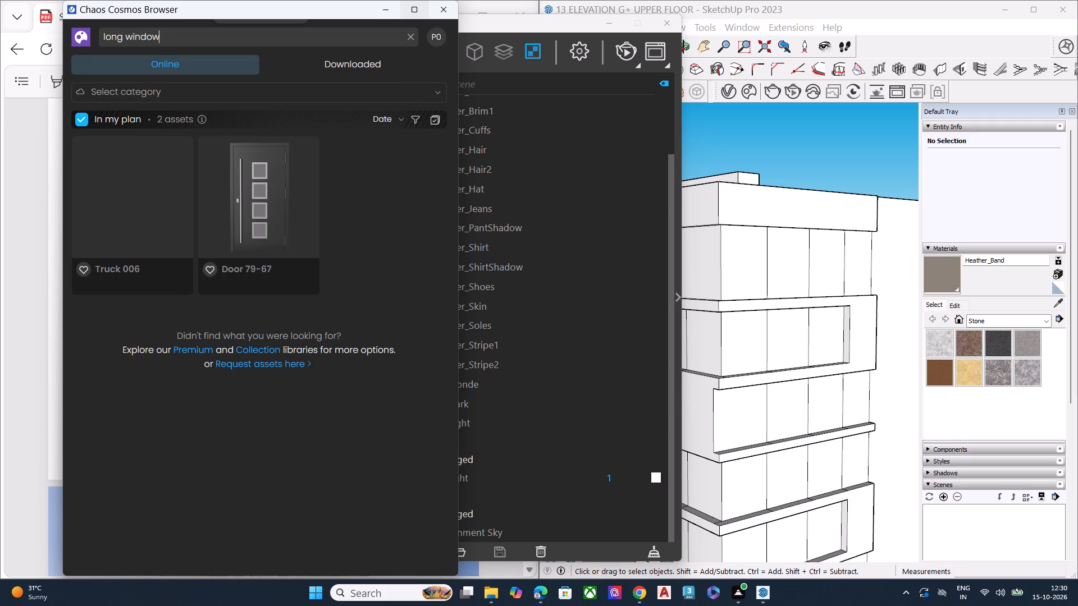
scroll(250, 231, down, 4)
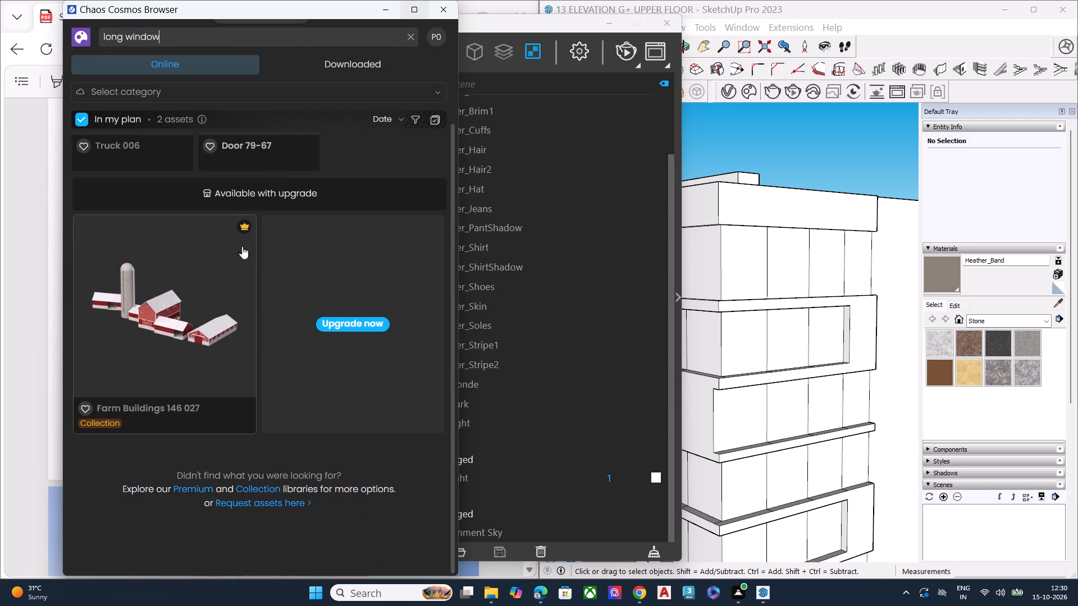
scroll(242, 246, down, 2)
click(438, 9)
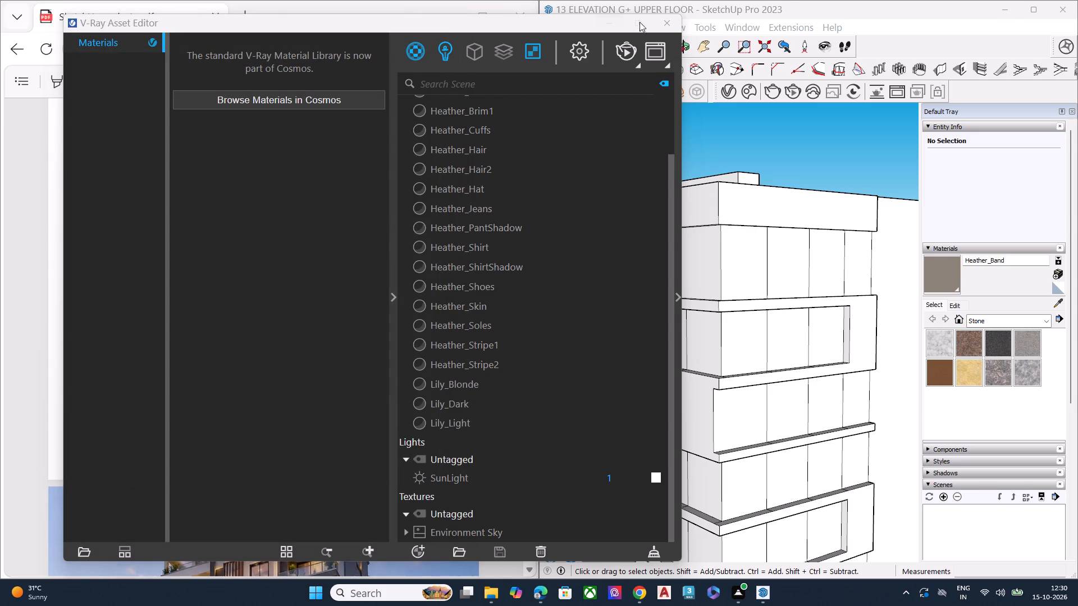
click(661, 22)
Examine the corner block from its upper floors down to its base, checking the window divisions and balcony slabs.
scroll(677, 259, down, 6)
key(3)
middle_drag(668, 327, 766, 332)
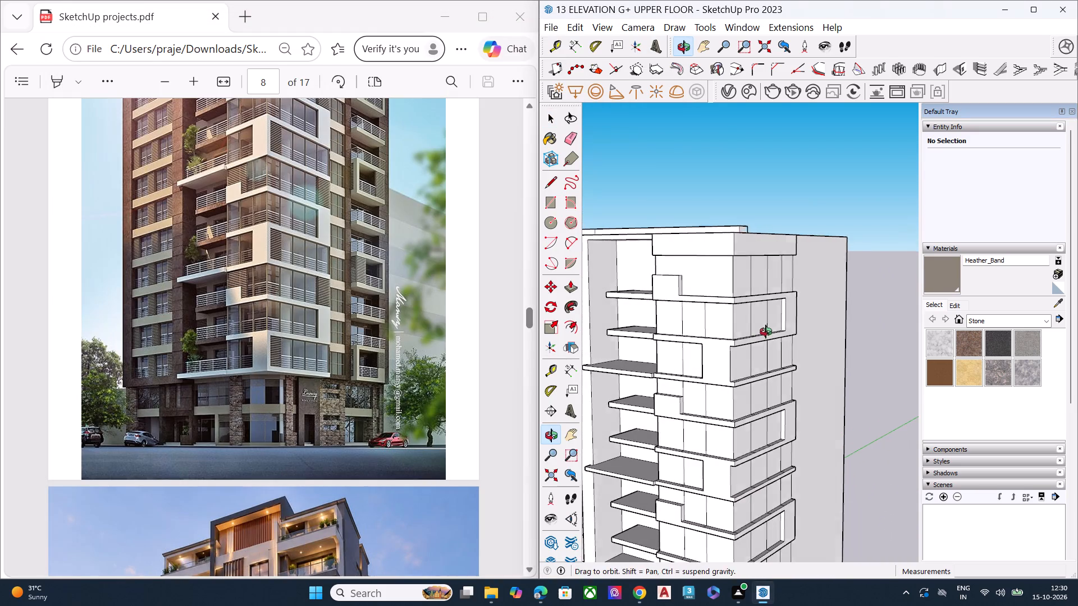
middle_drag(766, 332, 767, 332)
key(space)
key(space)
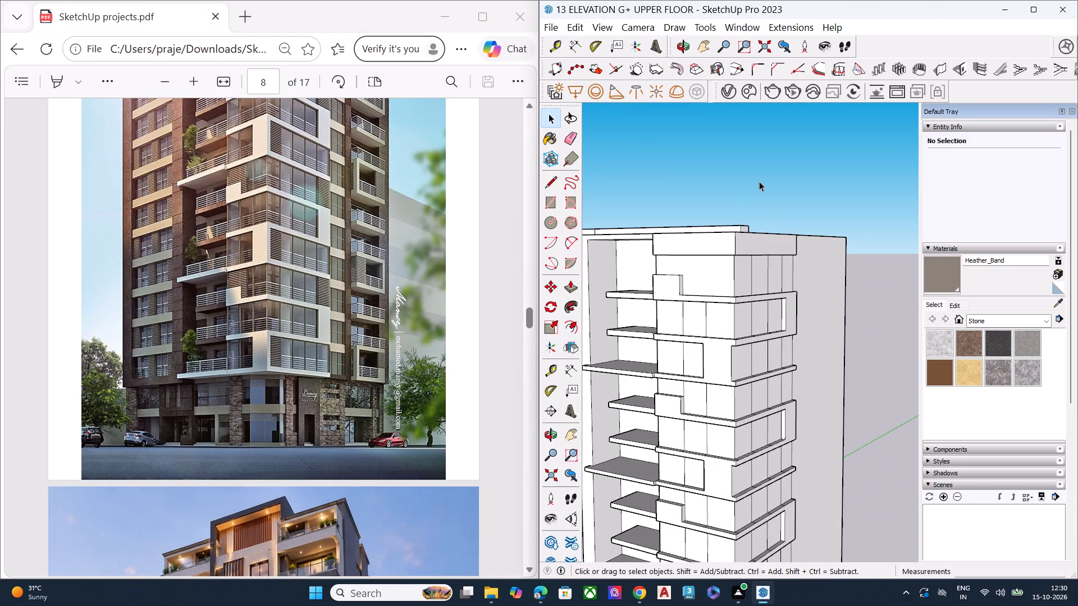
click(759, 181)
scroll(759, 183, down, 8)
middle_drag(735, 460, 724, 421)
scroll(724, 425, up, 7)
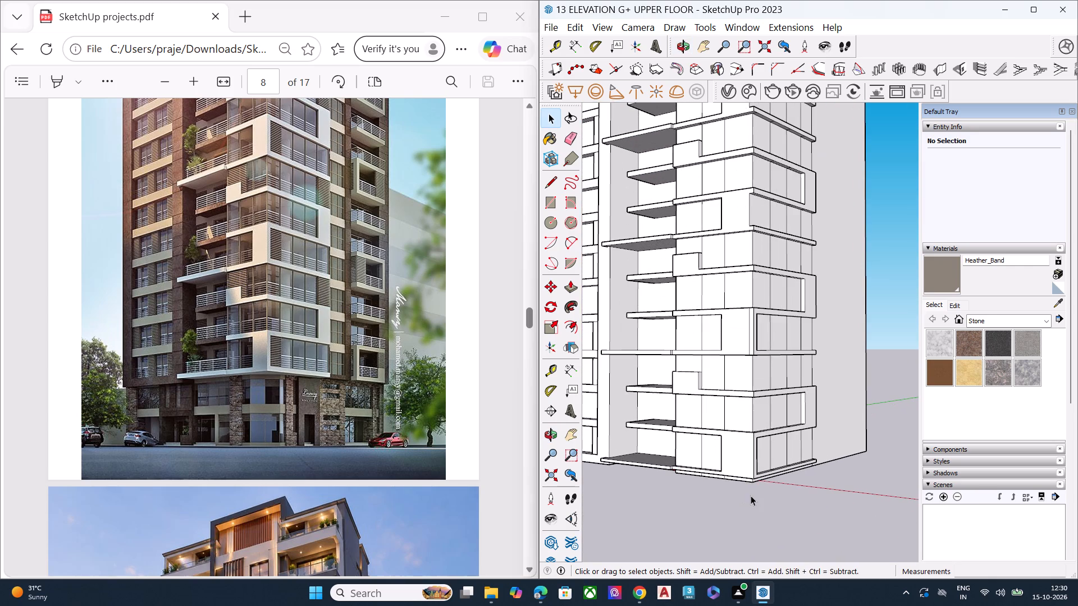
scroll(751, 494, up, 1)
middle_drag(751, 494, 667, 463)
scroll(705, 473, up, 1)
middle_click(667, 463)
middle_drag(764, 444, 792, 437)
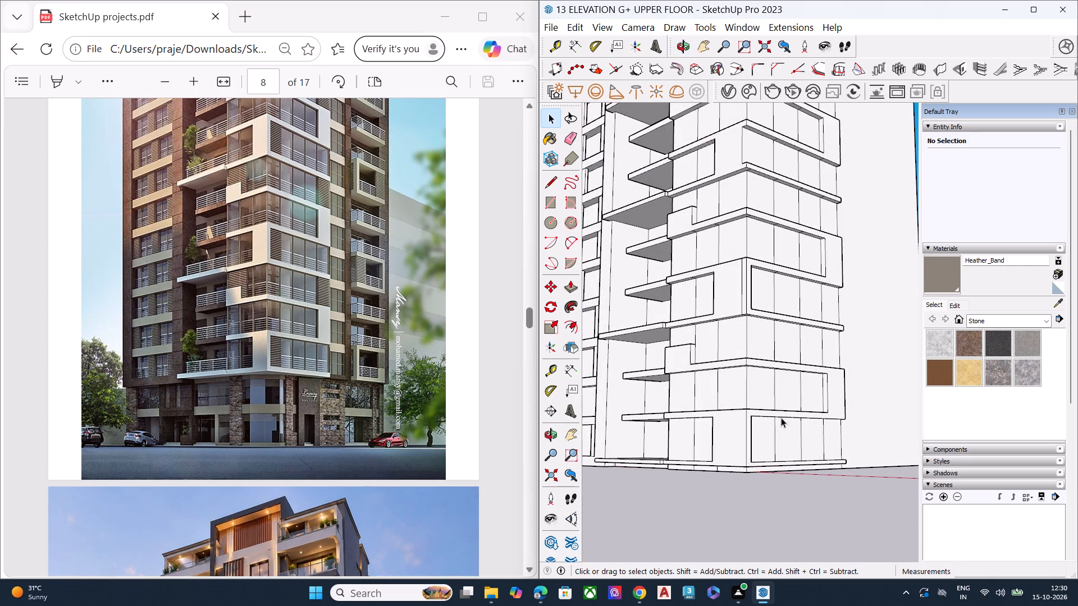
scroll(760, 397, down, 6)
Switch to Chrome, replace the old search tab with a new one, and open the 3D Warehouse website.
click(642, 597)
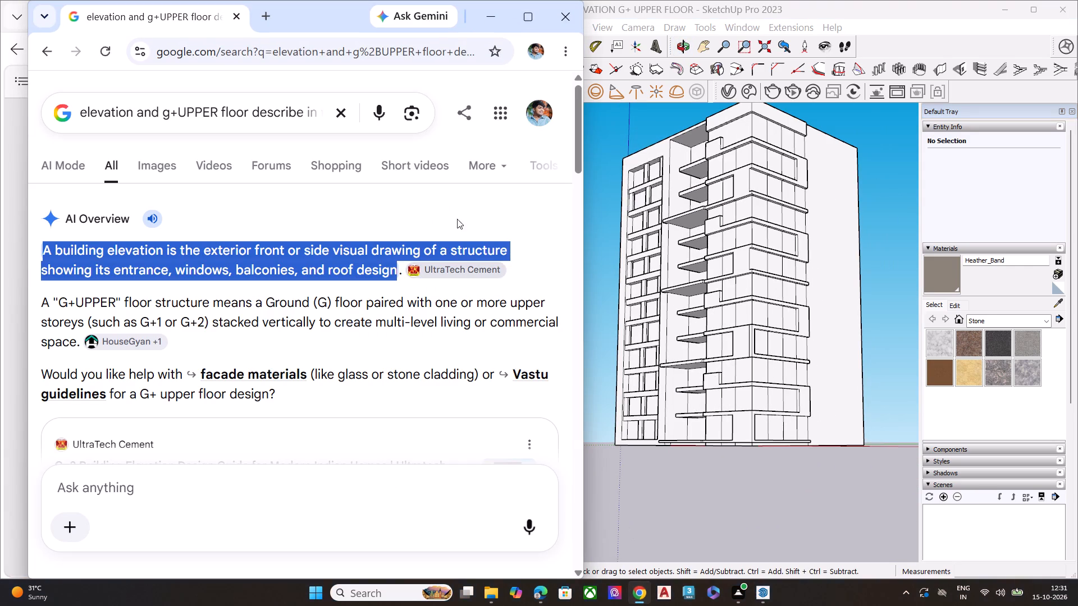
click(264, 19)
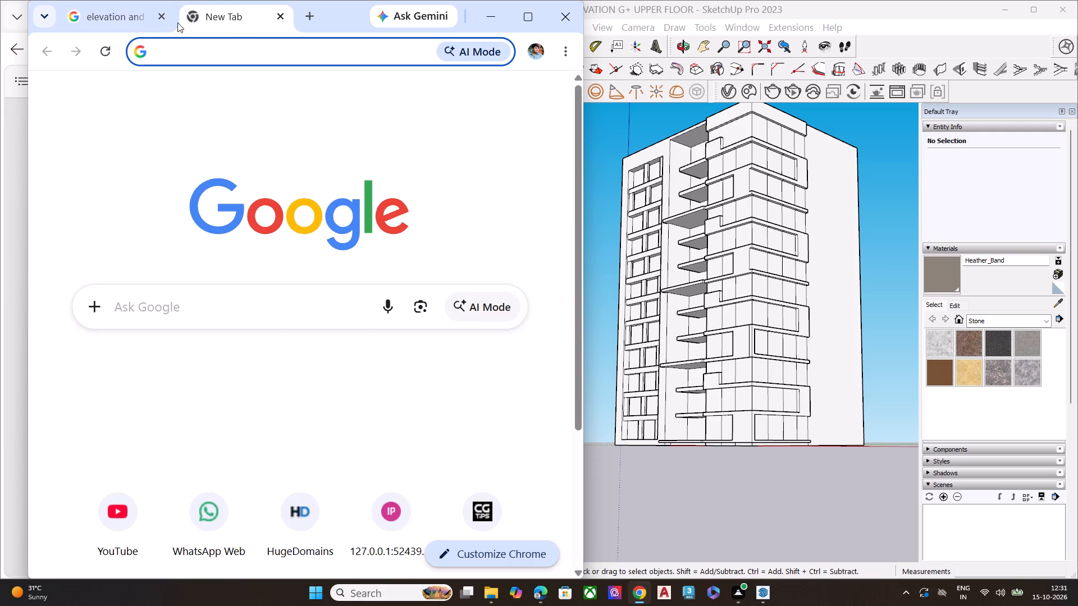
click(159, 15)
click(148, 301)
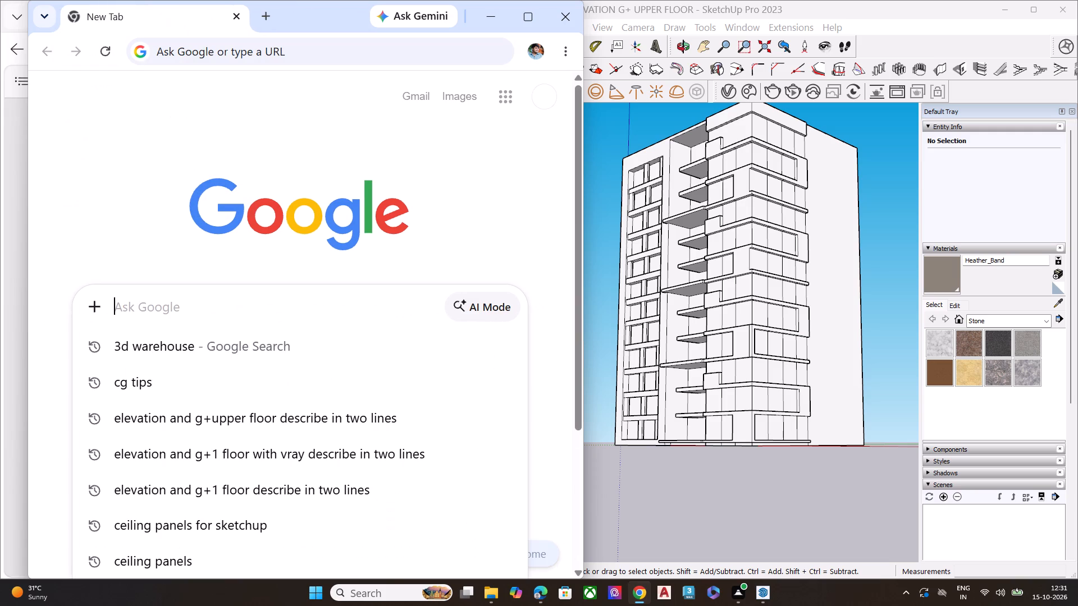
click(151, 337)
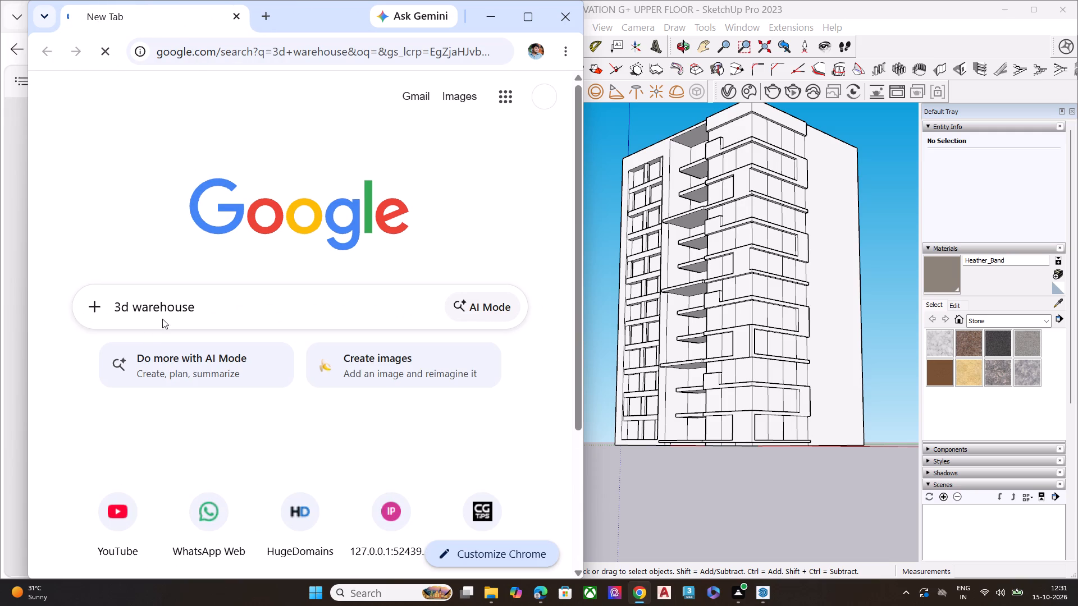
click(130, 260)
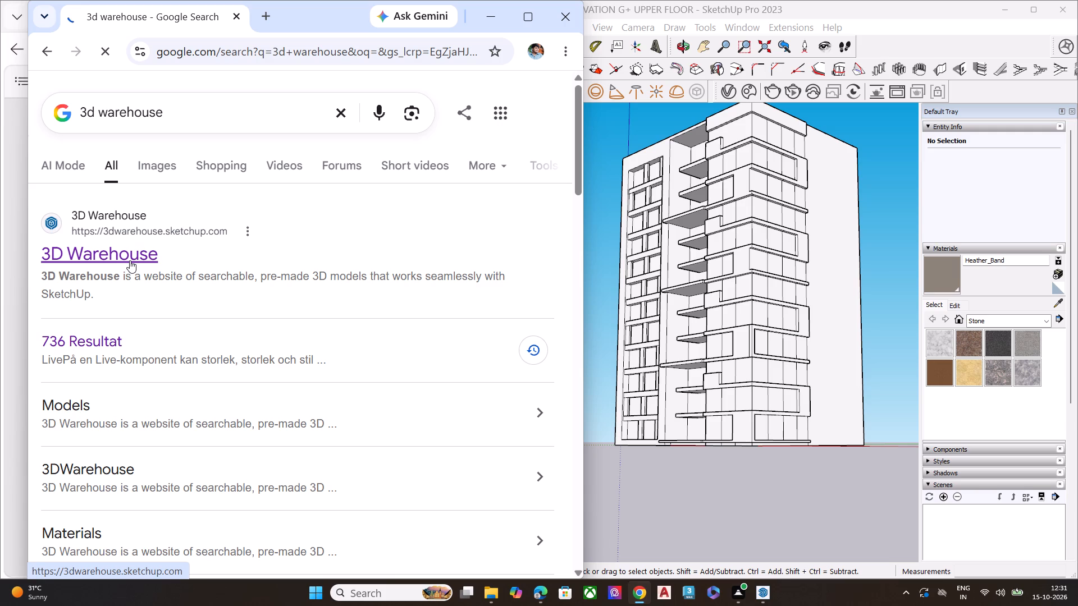
click(111, 261)
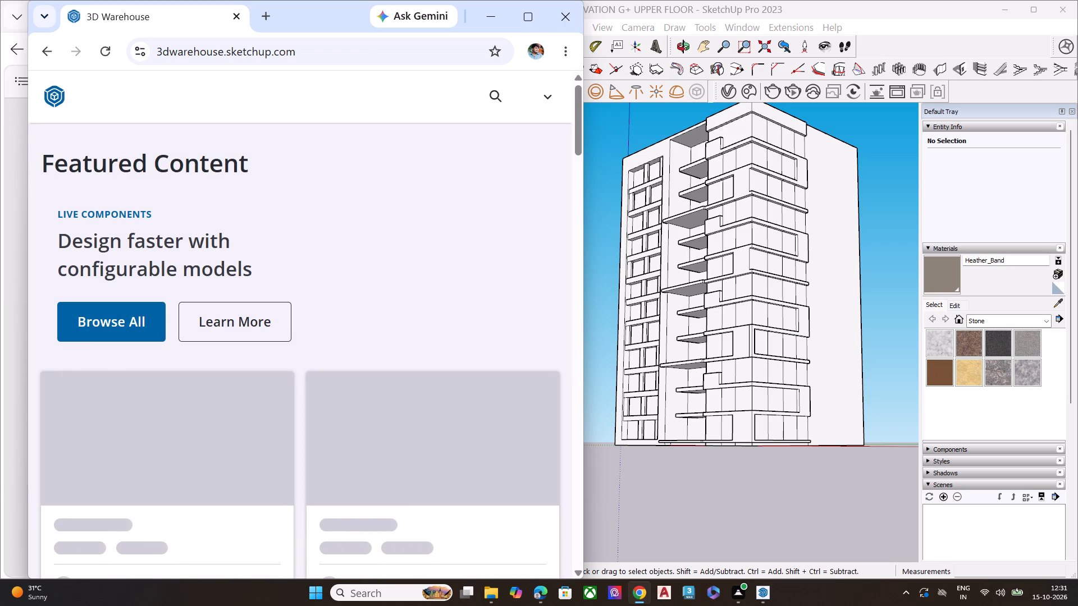
scroll(214, 343, down, 5)
scroll(213, 346, up, 6)
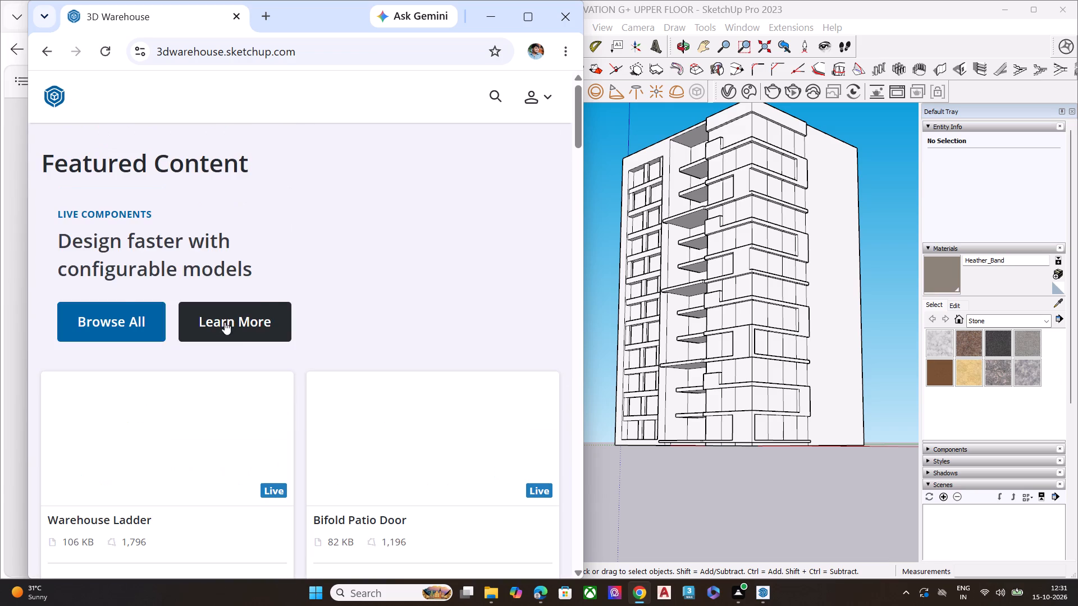
scroll(225, 322, up, 3)
Search the 3D Warehouse models for "LONG WINDOW".
click(502, 99)
click(347, 97)
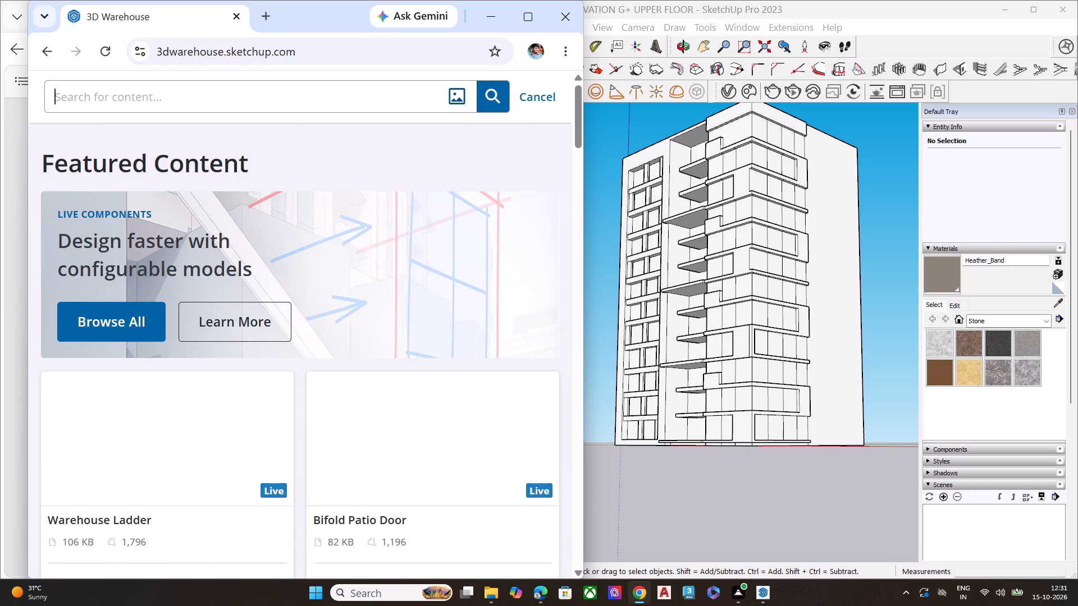
text(LONG)
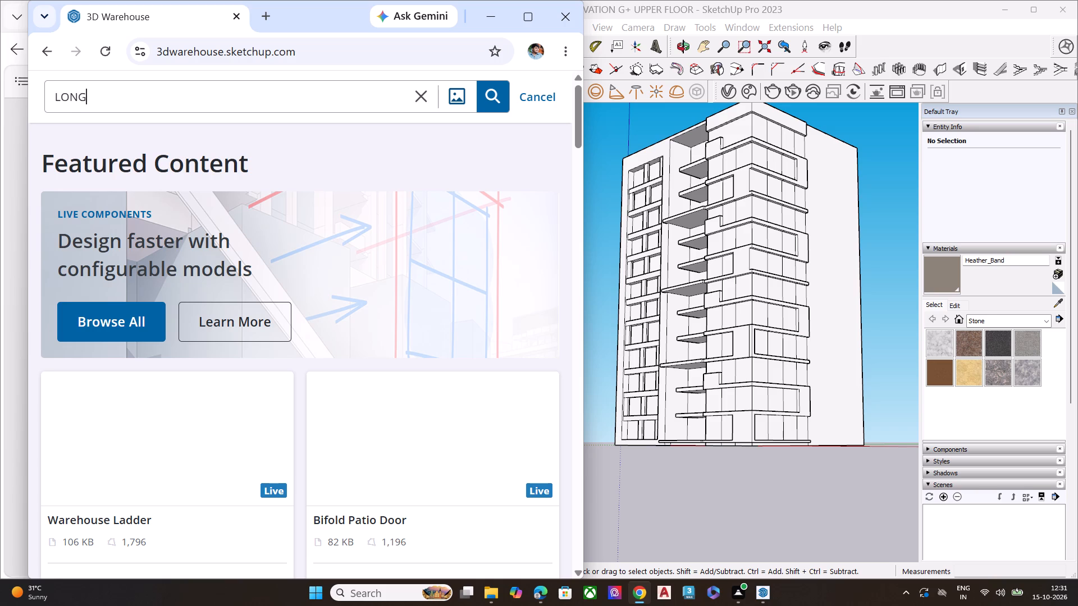
key(space)
text(WINDOW)
key(Return)
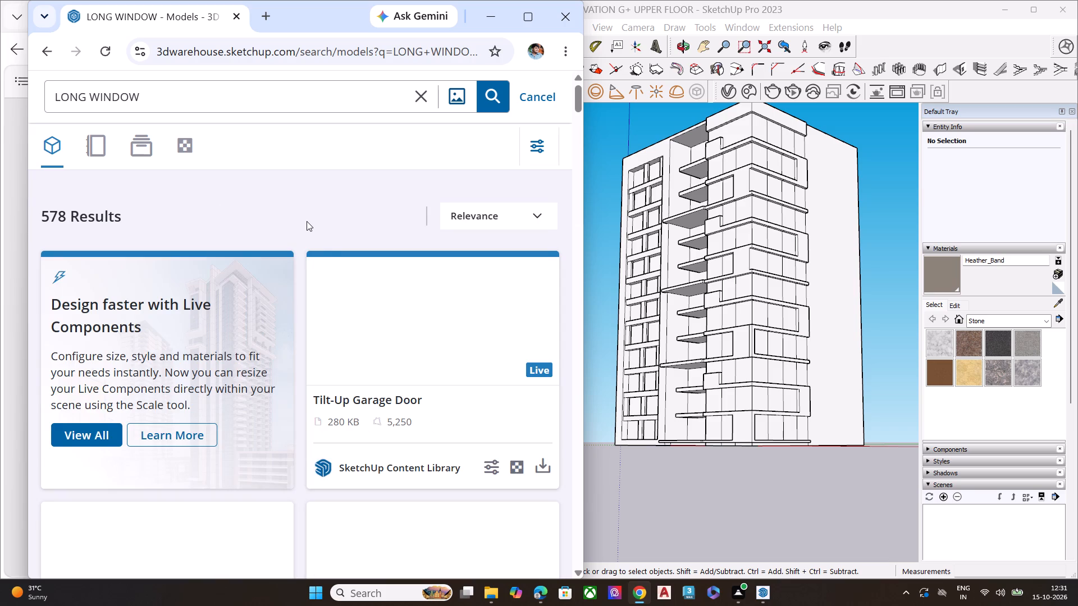
Look through the long window models for one that suits the corner block, and return to SketchUp.
scroll(314, 228, down, 2)
scroll(346, 273, up, 1)
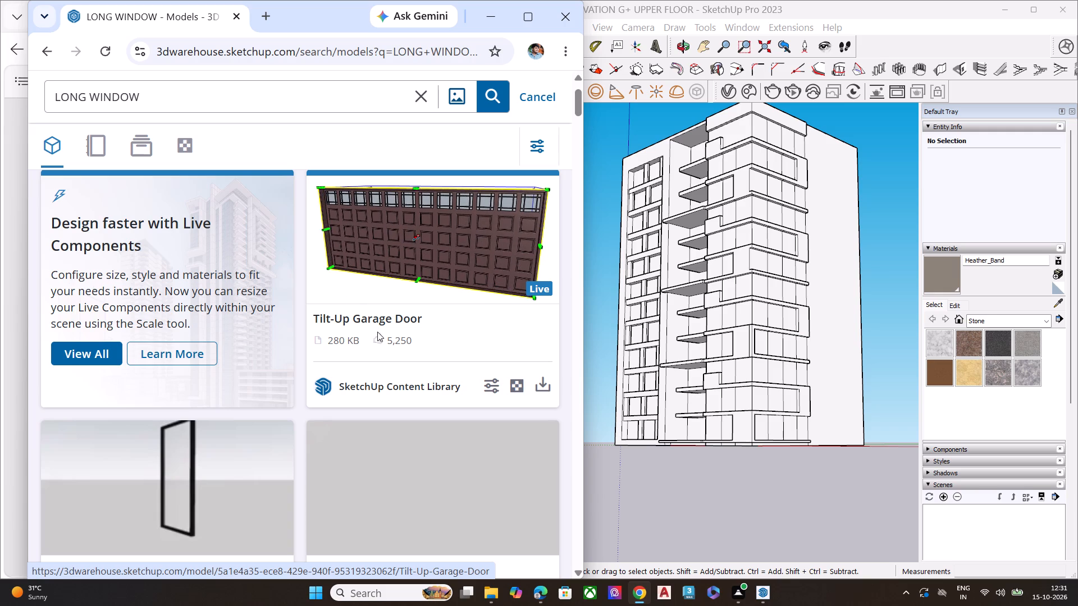
right_click(376, 335)
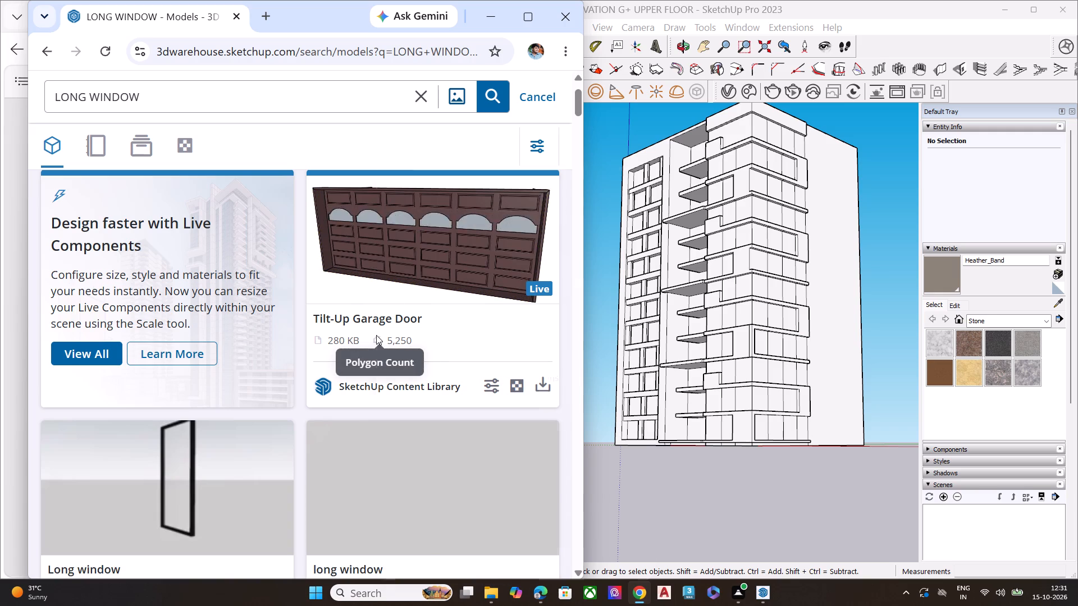
click(495, 140)
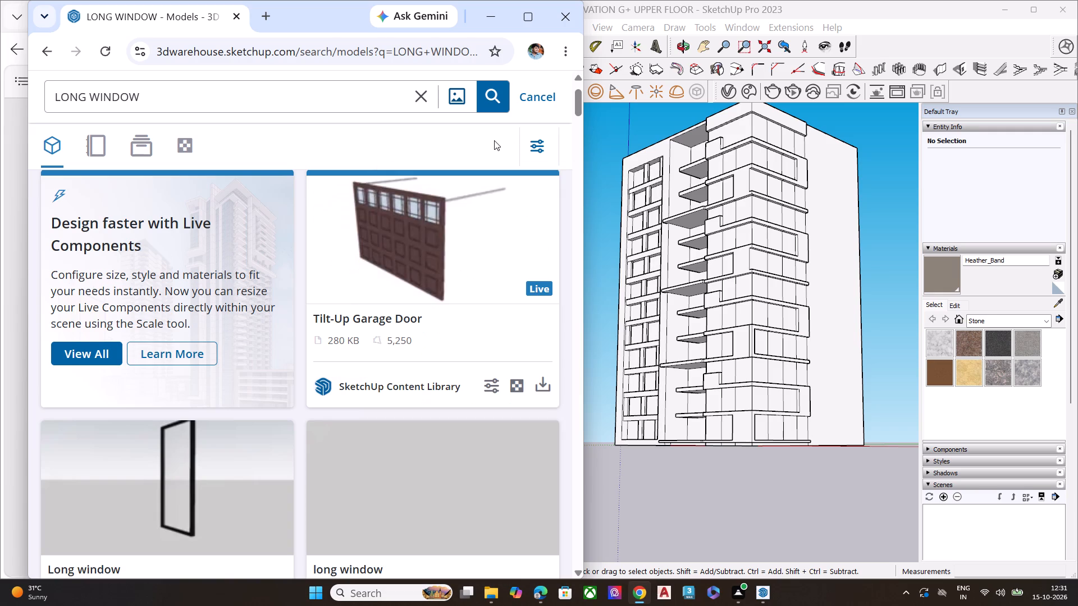
scroll(372, 244, down, 8)
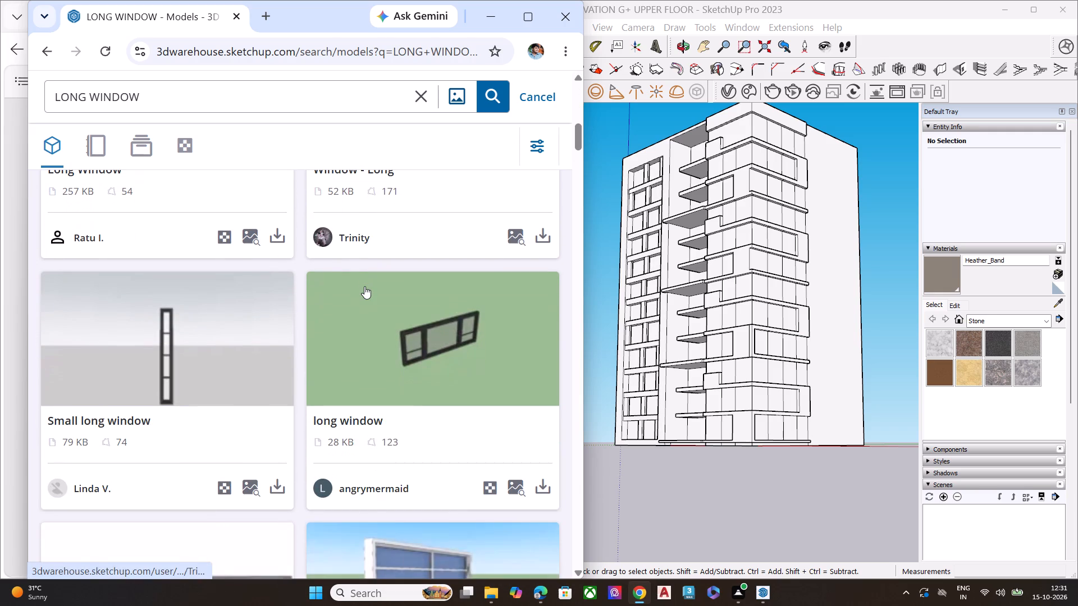
scroll(364, 286, down, 7)
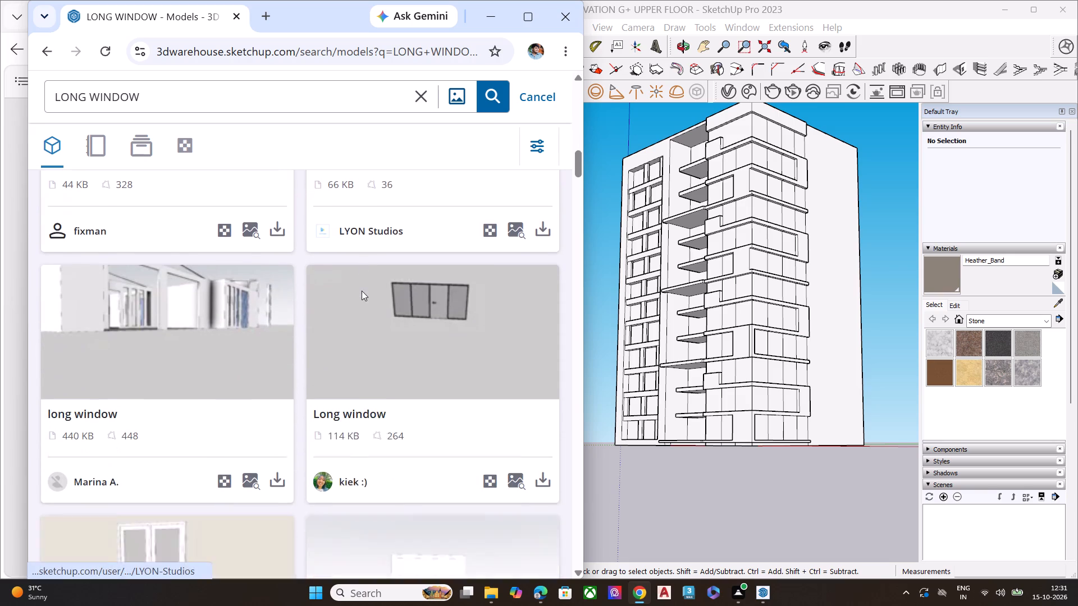
scroll(409, 328, down, 7)
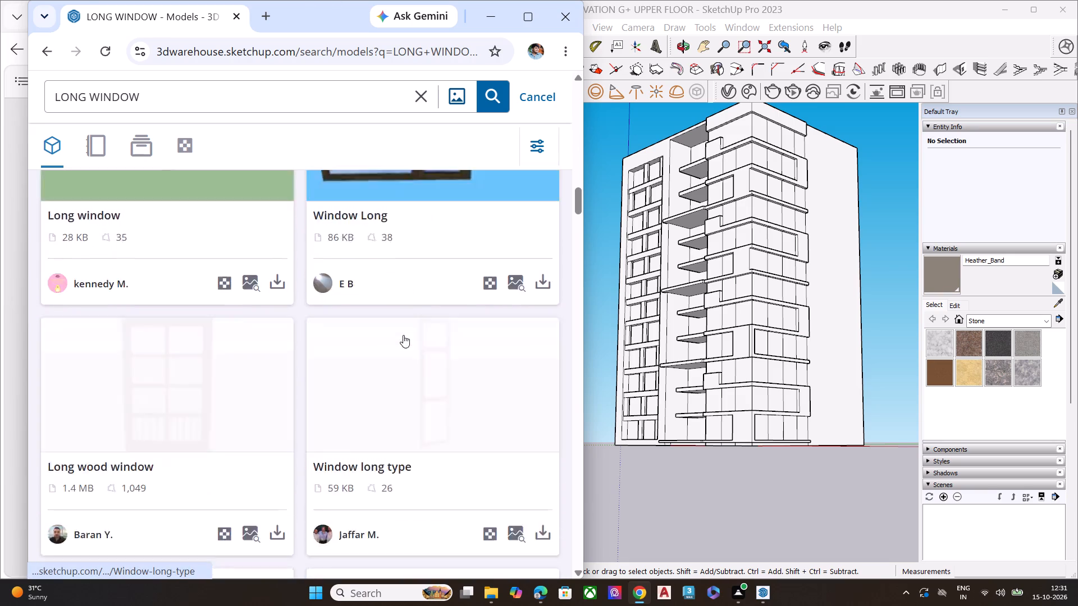
scroll(403, 335, down, 11)
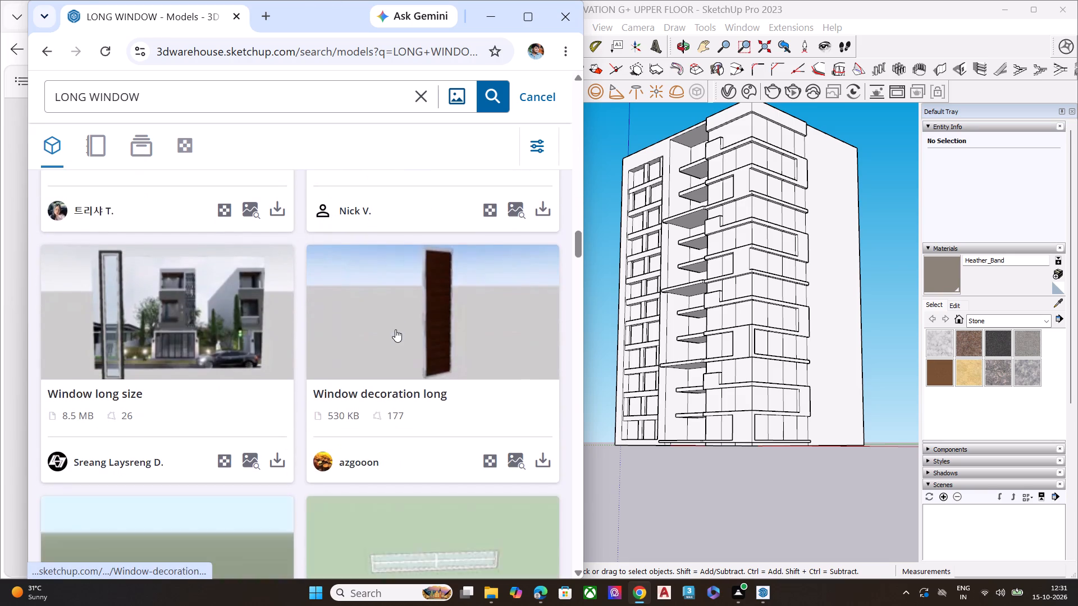
scroll(395, 329, down, 5)
scroll(395, 333, up, 3)
scroll(395, 333, down, 2)
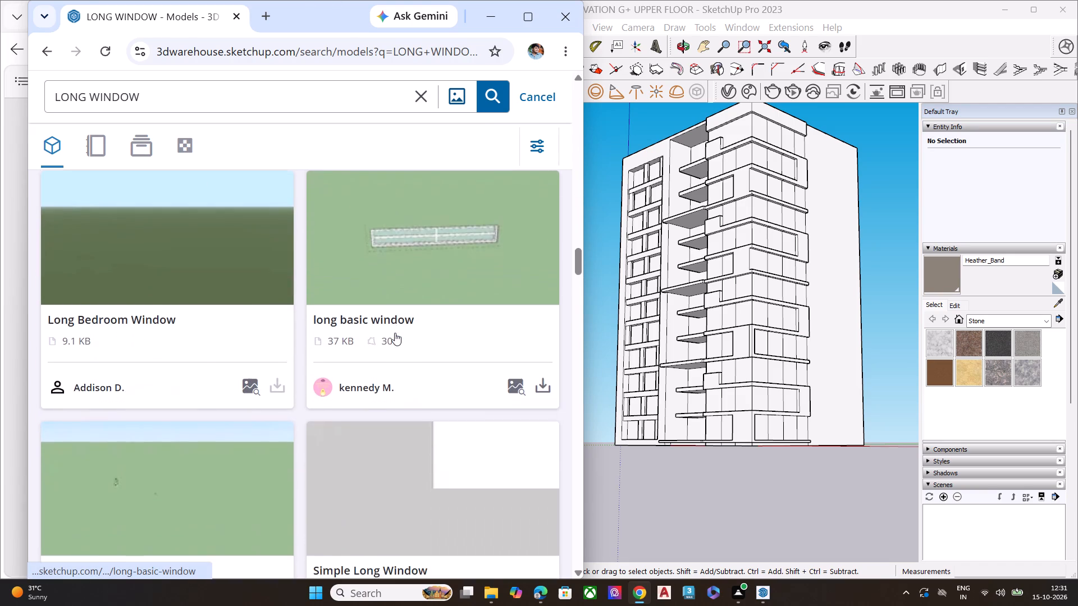
scroll(395, 333, down, 3)
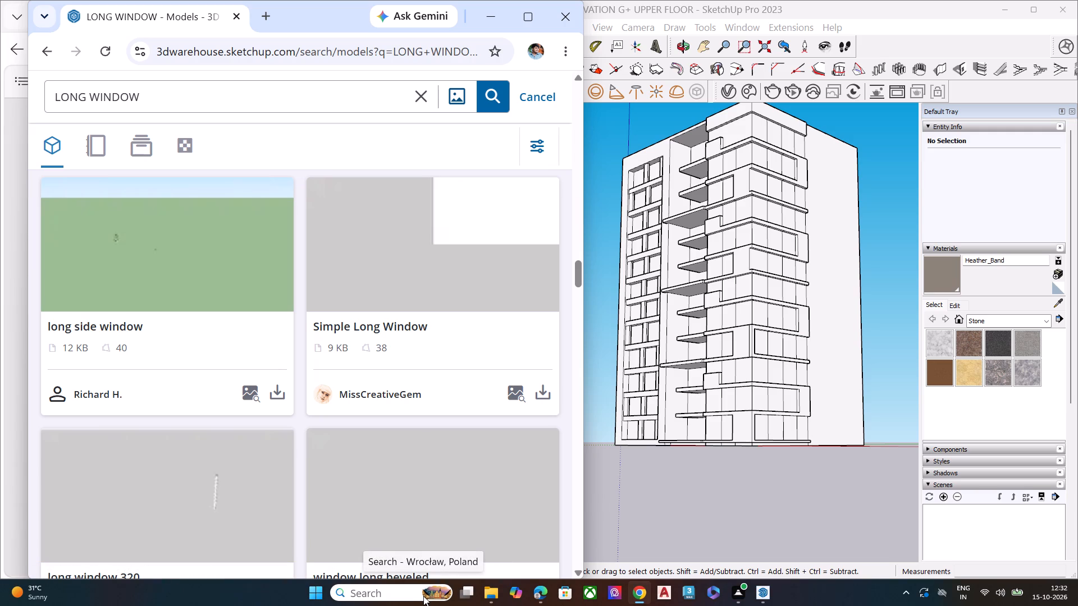
scroll(584, 604, down, 2)
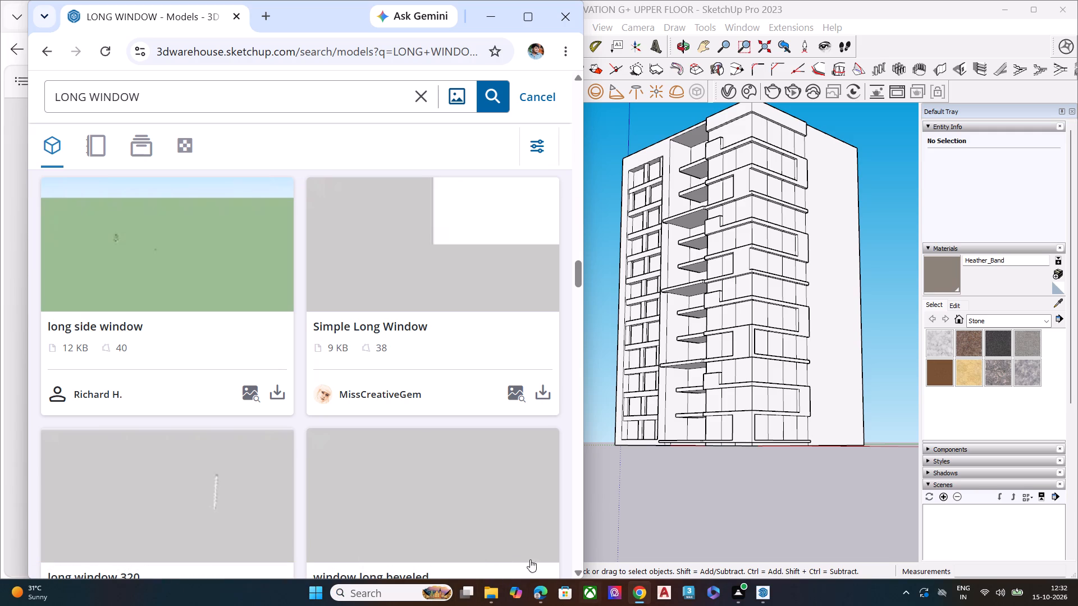
scroll(530, 559, down, 4)
scroll(476, 451, down, 6)
scroll(406, 357, down, 6)
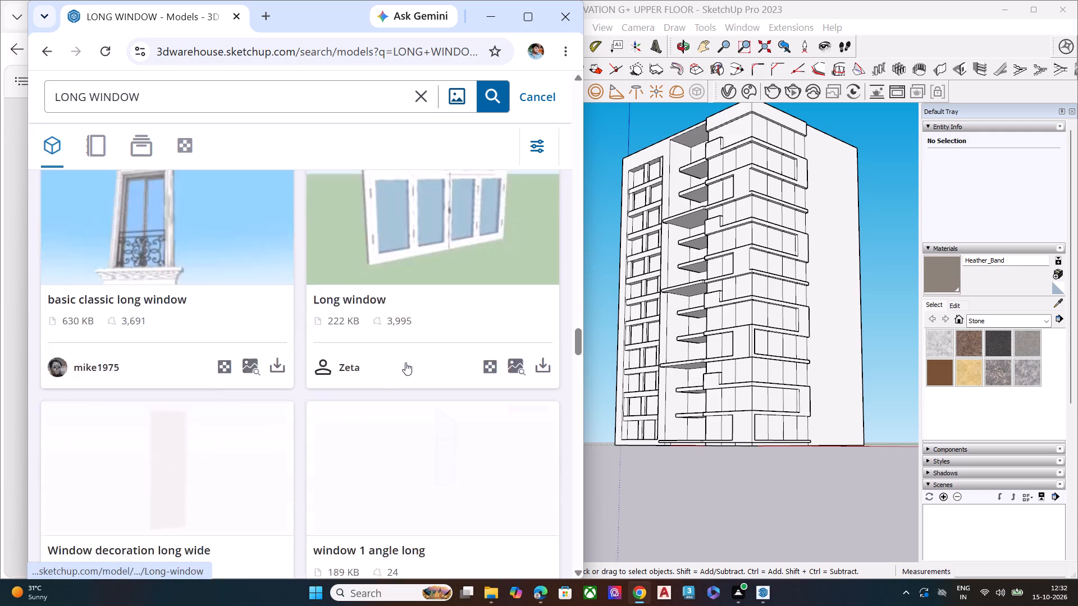
scroll(405, 362, down, 2)
scroll(405, 362, up, 1)
scroll(405, 362, down, 8)
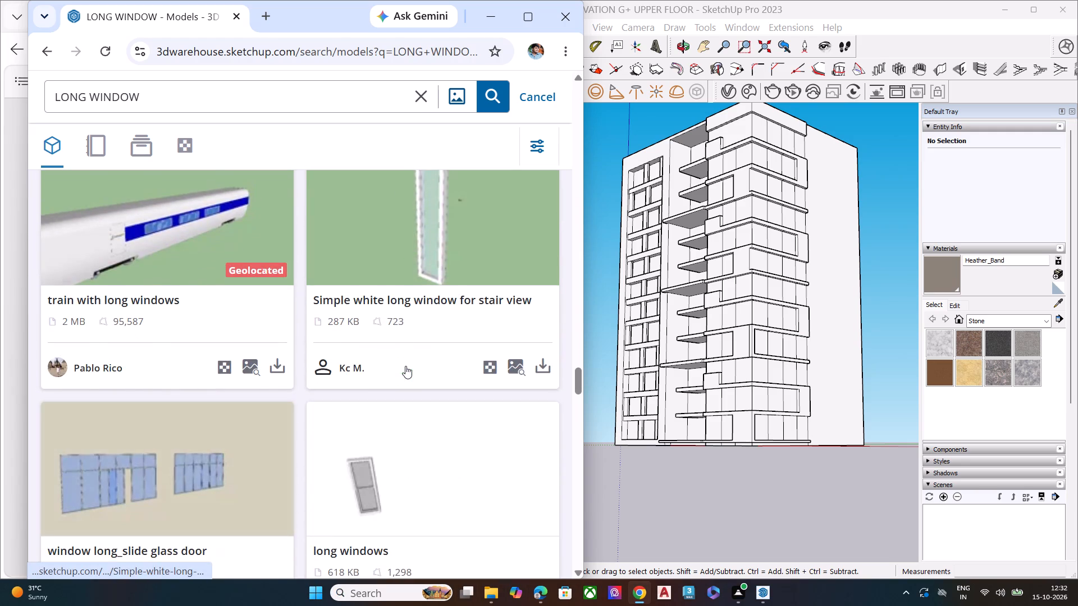
scroll(405, 366, down, 11)
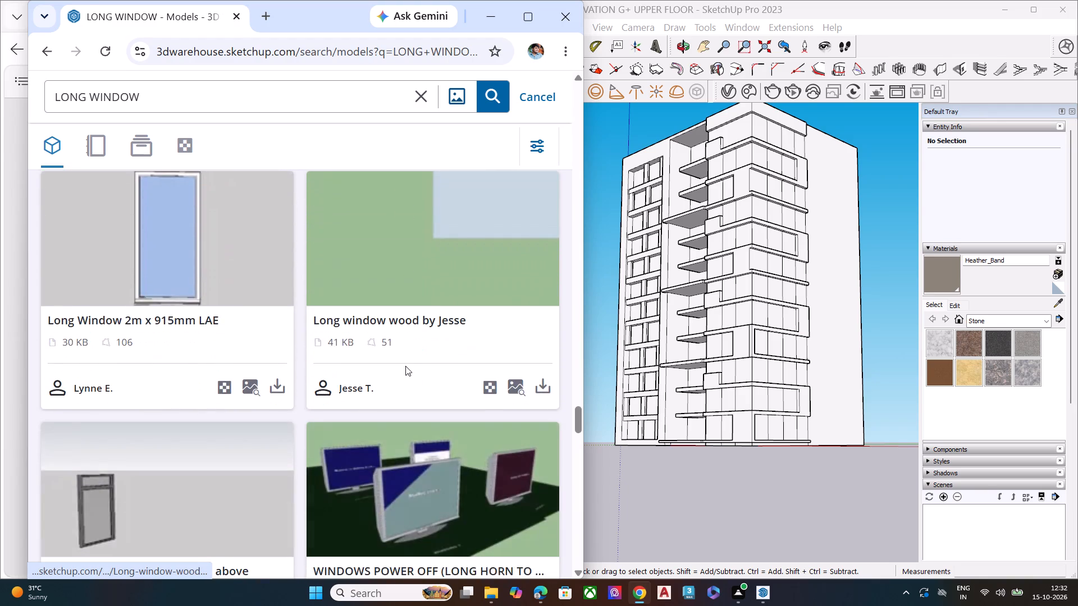
scroll(405, 366, down, 11)
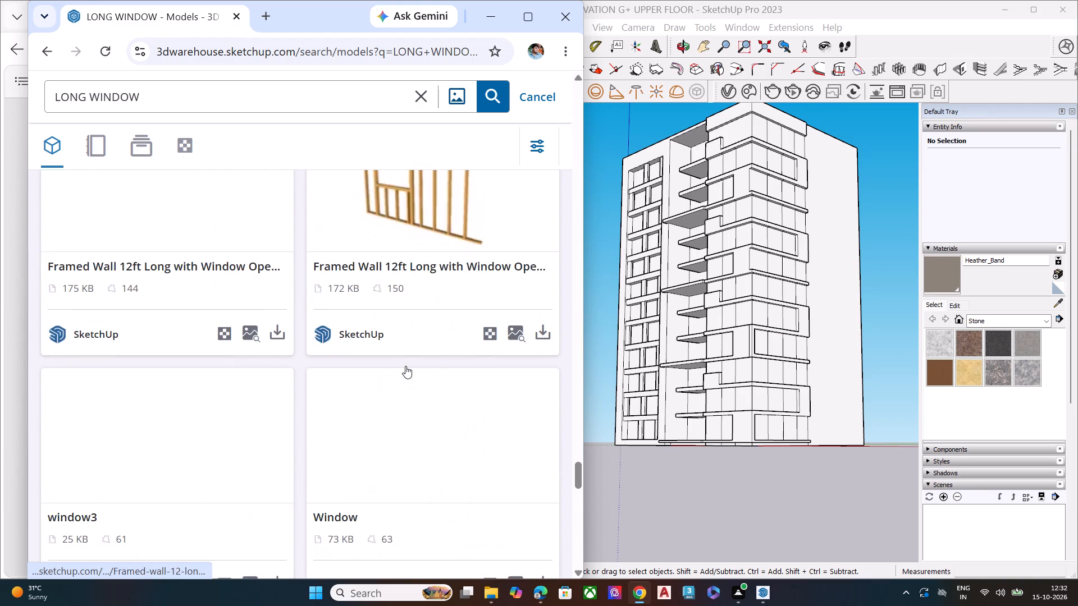
scroll(405, 366, down, 8)
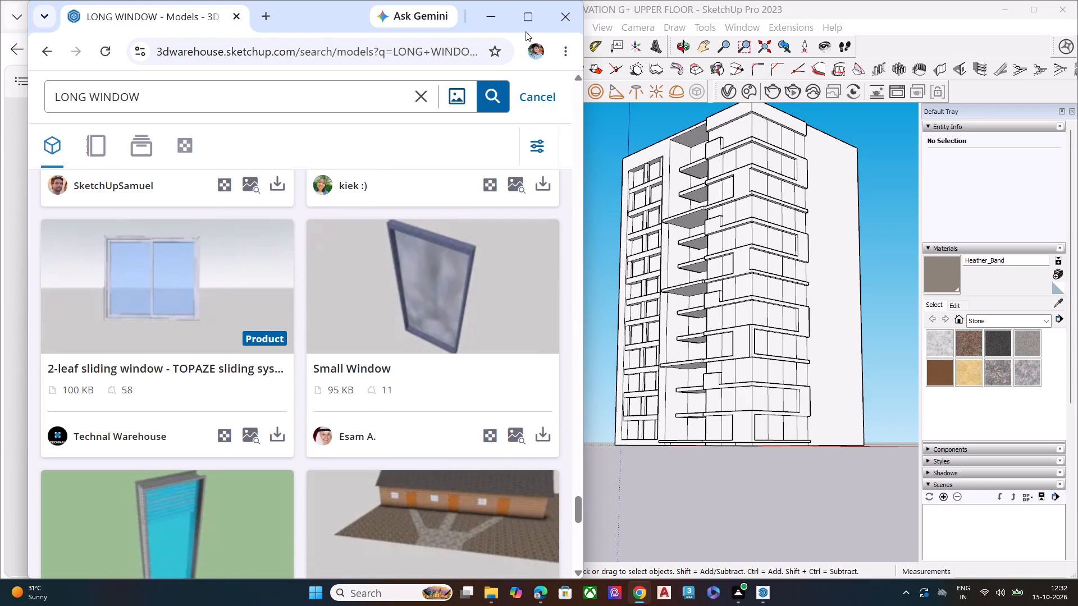
click(479, 10)
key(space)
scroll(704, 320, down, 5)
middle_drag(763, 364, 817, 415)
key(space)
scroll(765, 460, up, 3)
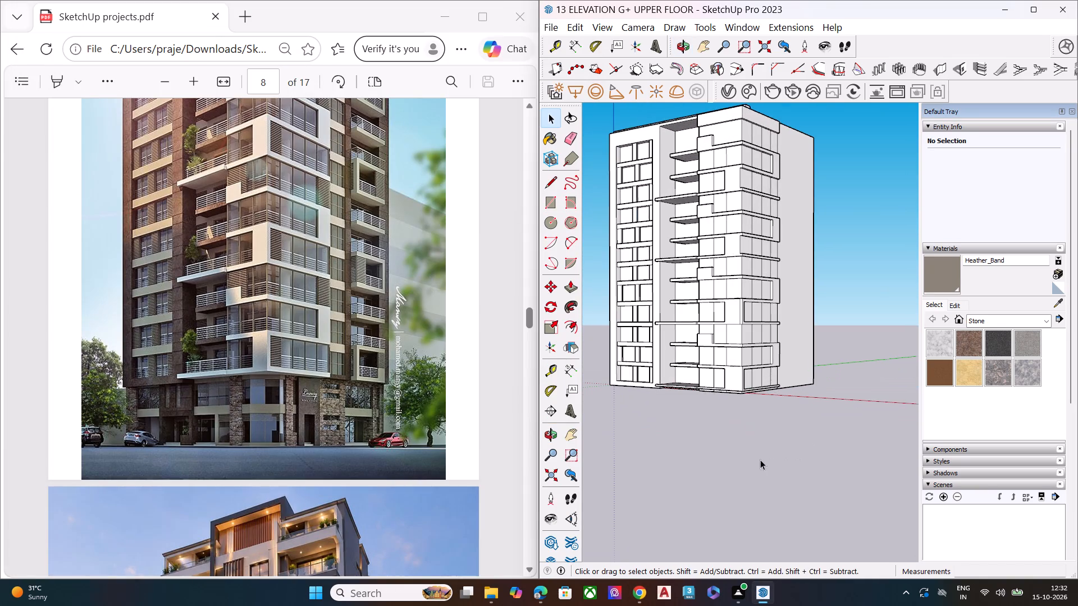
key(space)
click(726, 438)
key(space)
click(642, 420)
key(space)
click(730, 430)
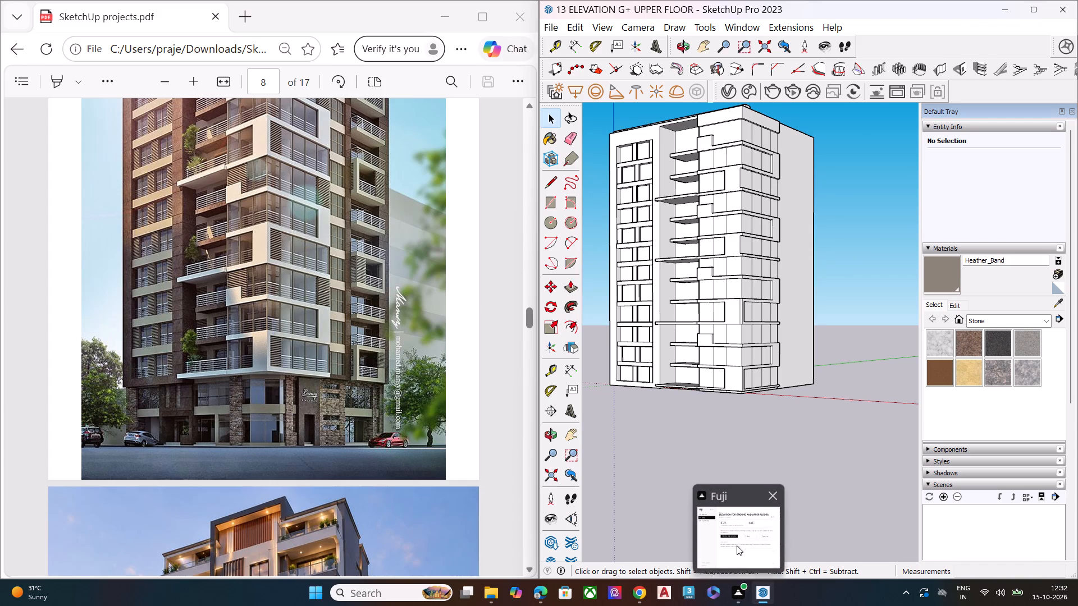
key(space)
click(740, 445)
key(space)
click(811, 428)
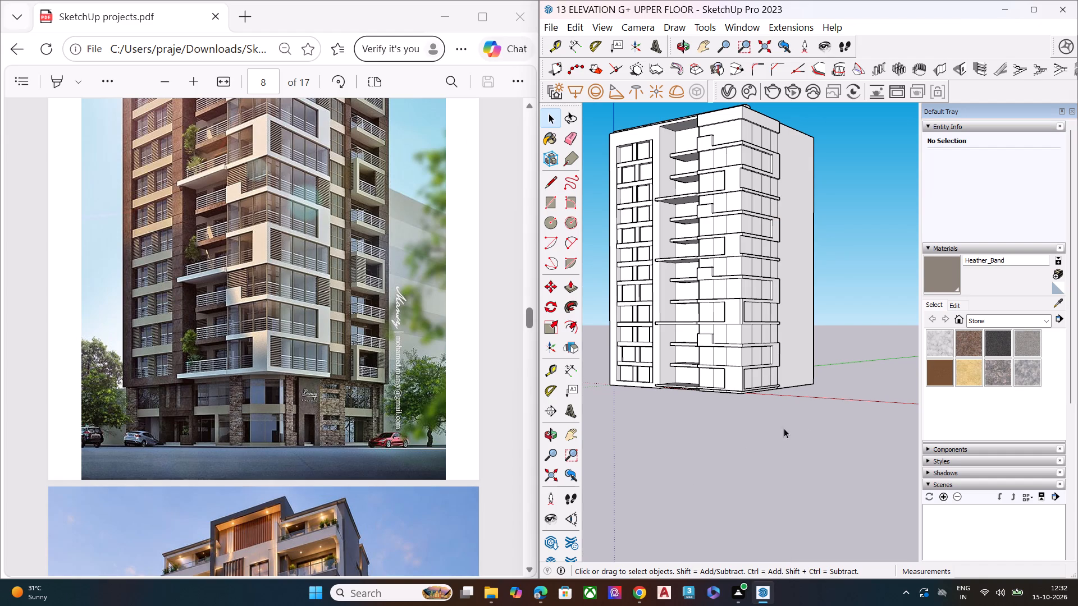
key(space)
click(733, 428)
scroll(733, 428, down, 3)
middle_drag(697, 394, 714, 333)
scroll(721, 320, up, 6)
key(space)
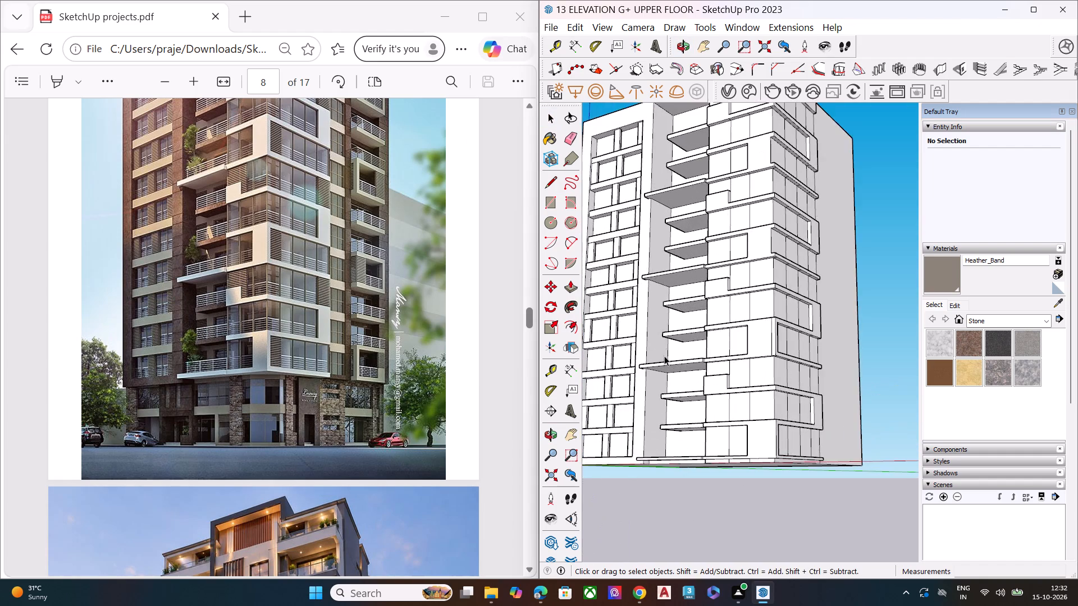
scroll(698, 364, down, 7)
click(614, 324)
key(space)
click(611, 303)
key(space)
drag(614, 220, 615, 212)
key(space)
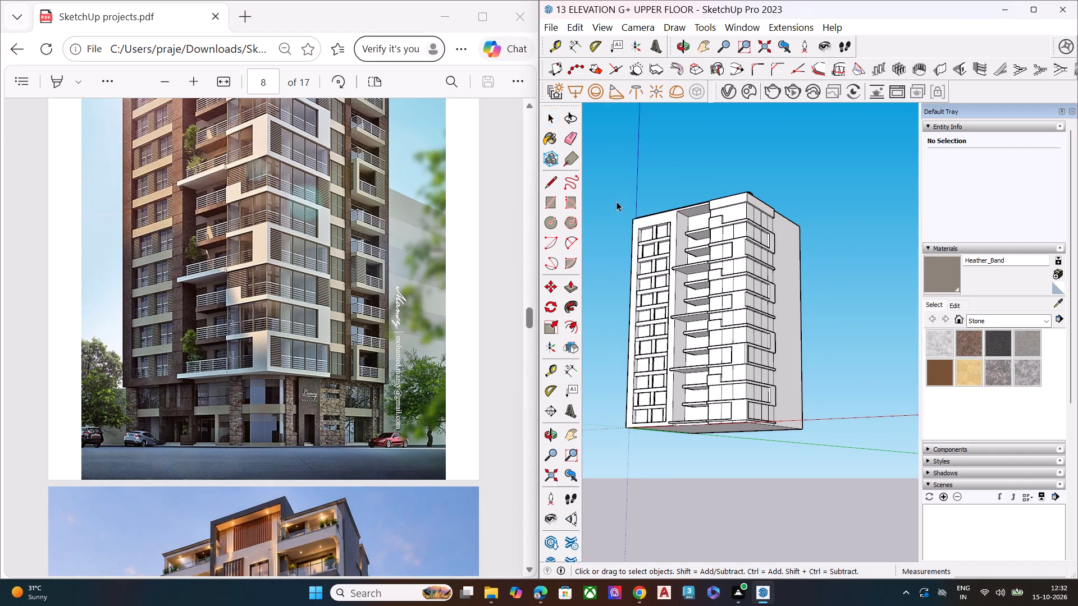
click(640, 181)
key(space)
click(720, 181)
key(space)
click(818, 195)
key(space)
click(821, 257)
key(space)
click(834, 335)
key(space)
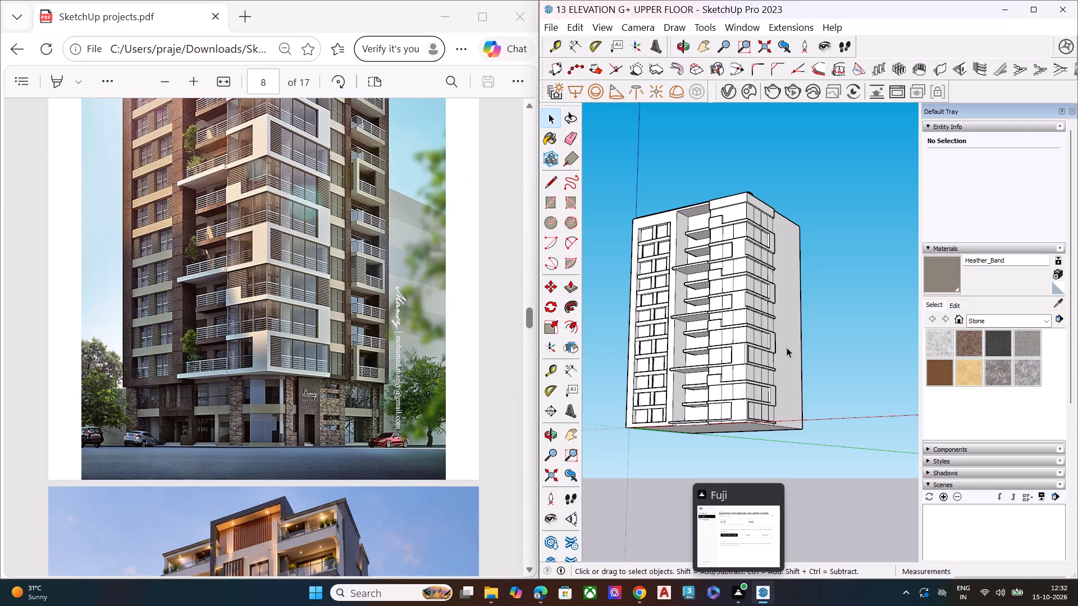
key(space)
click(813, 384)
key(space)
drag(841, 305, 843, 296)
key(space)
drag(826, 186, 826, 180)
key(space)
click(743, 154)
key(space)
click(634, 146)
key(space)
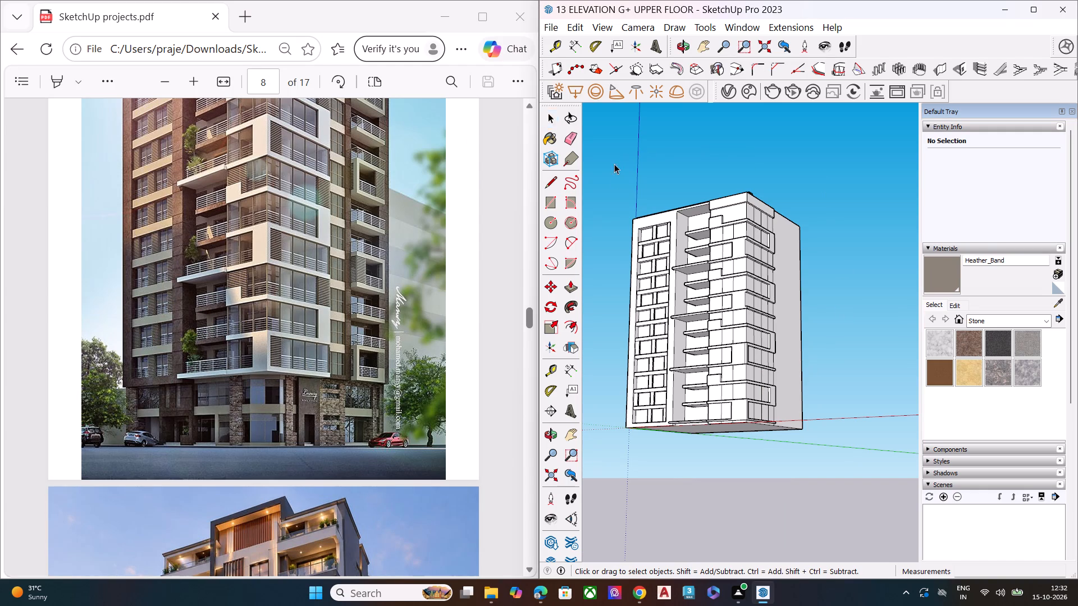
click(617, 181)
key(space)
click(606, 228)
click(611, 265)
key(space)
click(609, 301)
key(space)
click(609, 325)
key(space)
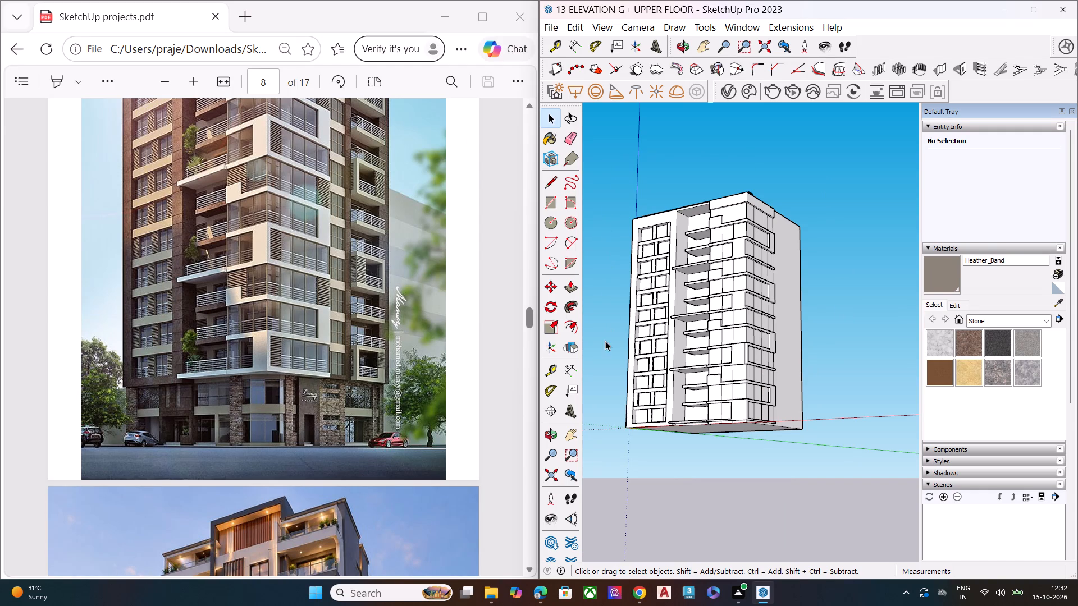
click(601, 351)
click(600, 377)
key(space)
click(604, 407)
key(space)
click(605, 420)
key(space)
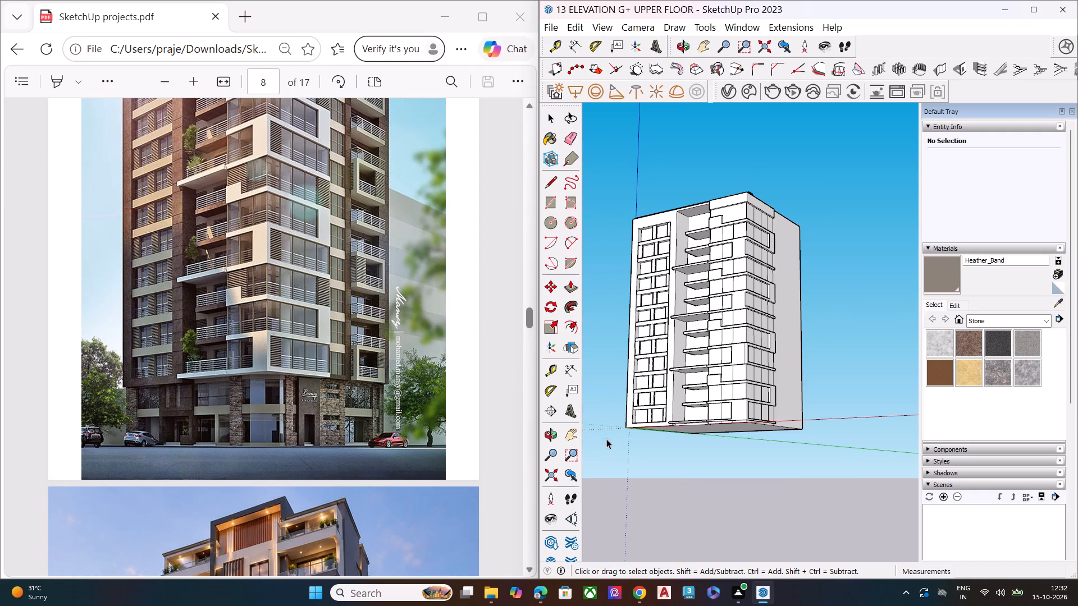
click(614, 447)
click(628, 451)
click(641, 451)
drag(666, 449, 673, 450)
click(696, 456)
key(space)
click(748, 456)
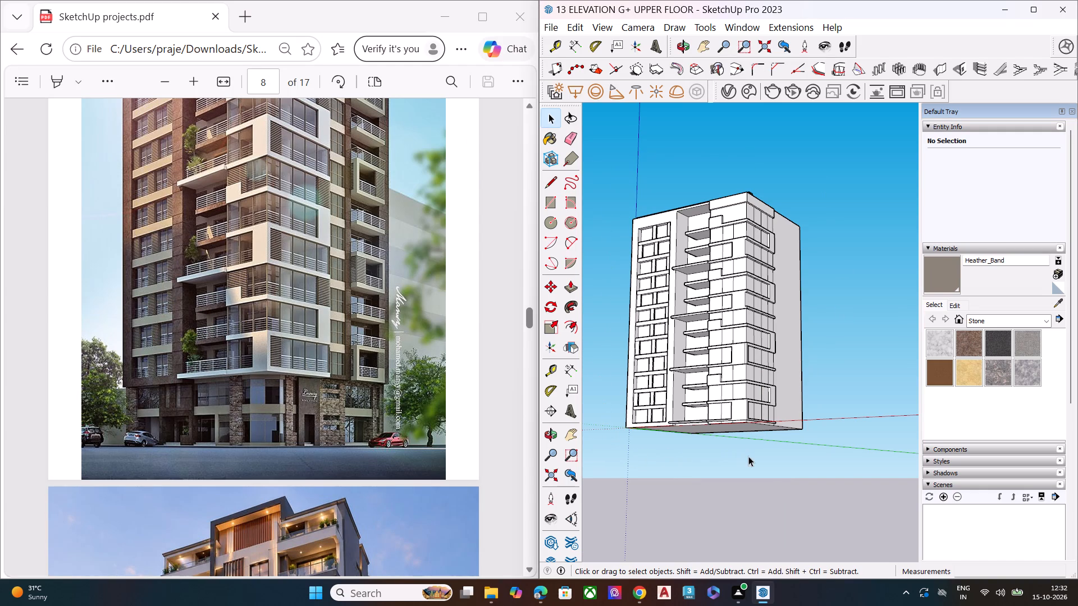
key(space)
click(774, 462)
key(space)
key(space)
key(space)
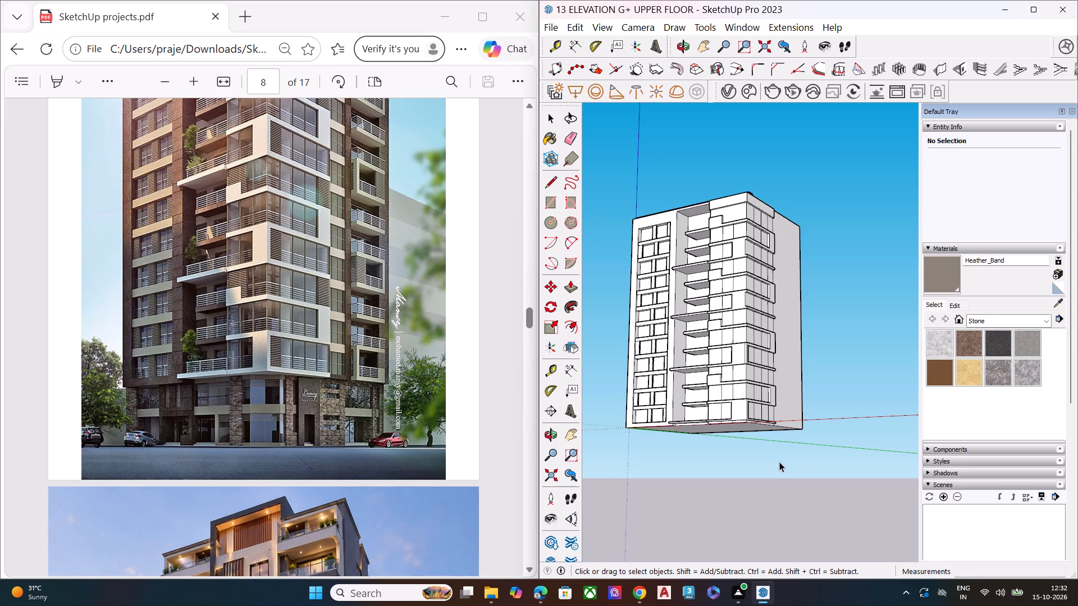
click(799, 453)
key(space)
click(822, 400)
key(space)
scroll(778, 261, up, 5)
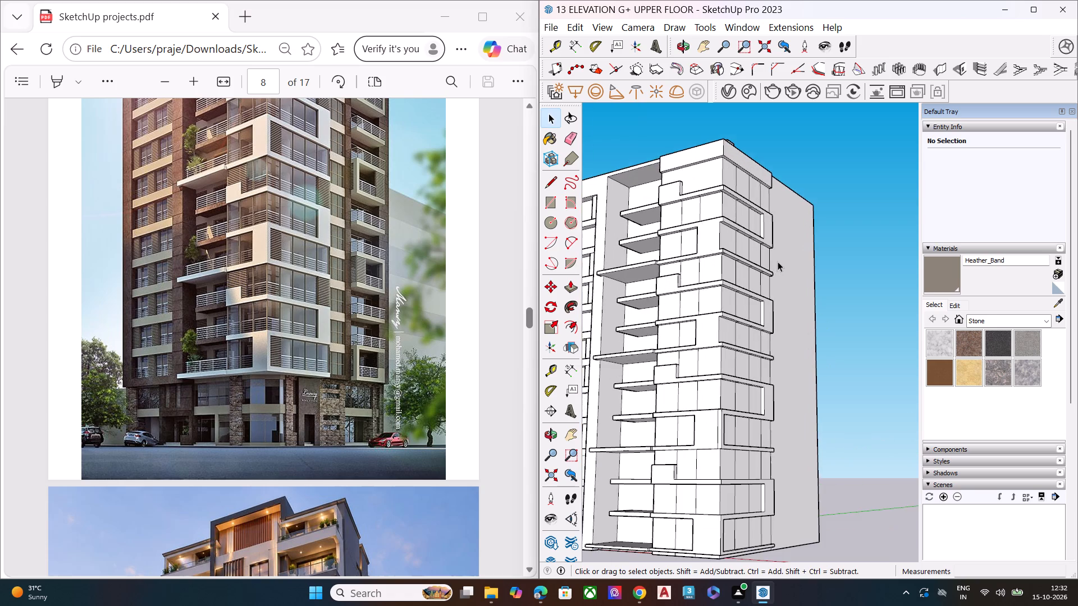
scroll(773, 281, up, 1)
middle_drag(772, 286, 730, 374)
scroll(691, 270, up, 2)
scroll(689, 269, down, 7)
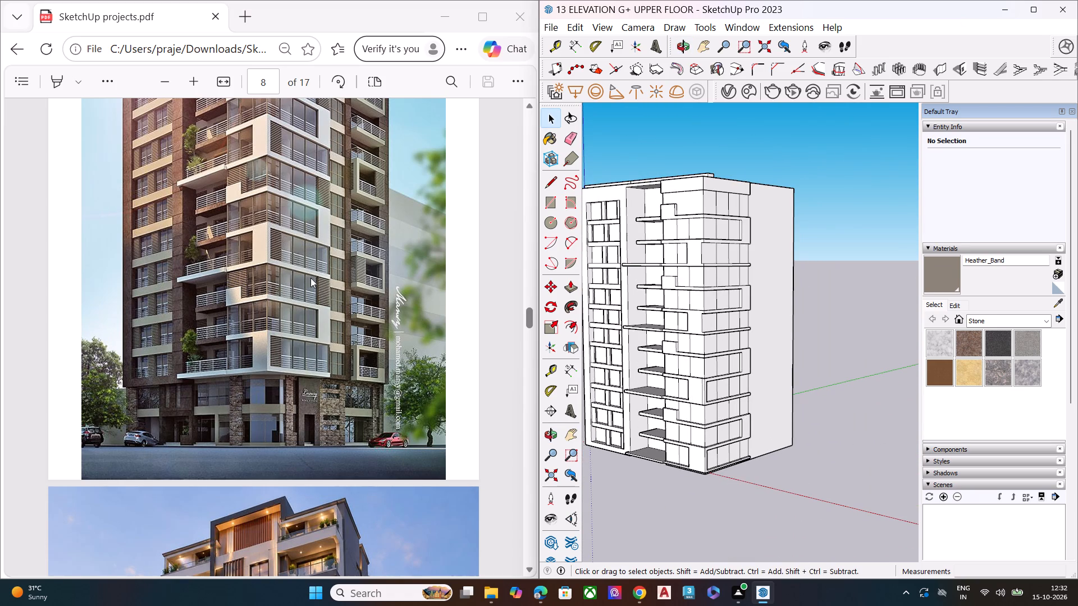
Switch to Chrome and search the 3D Warehouse models for "WIDE WINDOW".
click(639, 596)
click(424, 93)
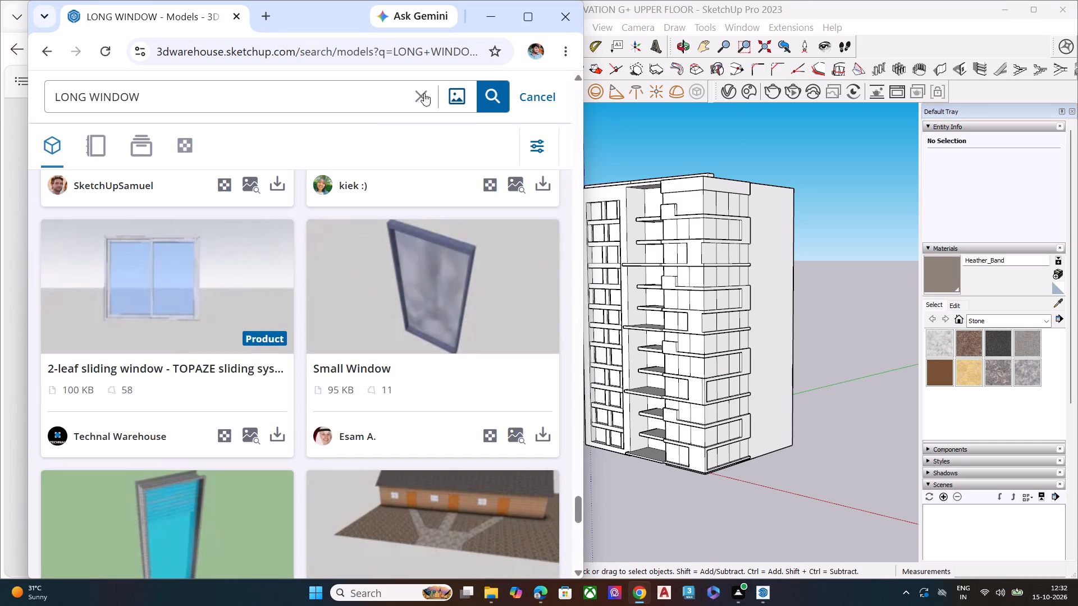
text(WID)
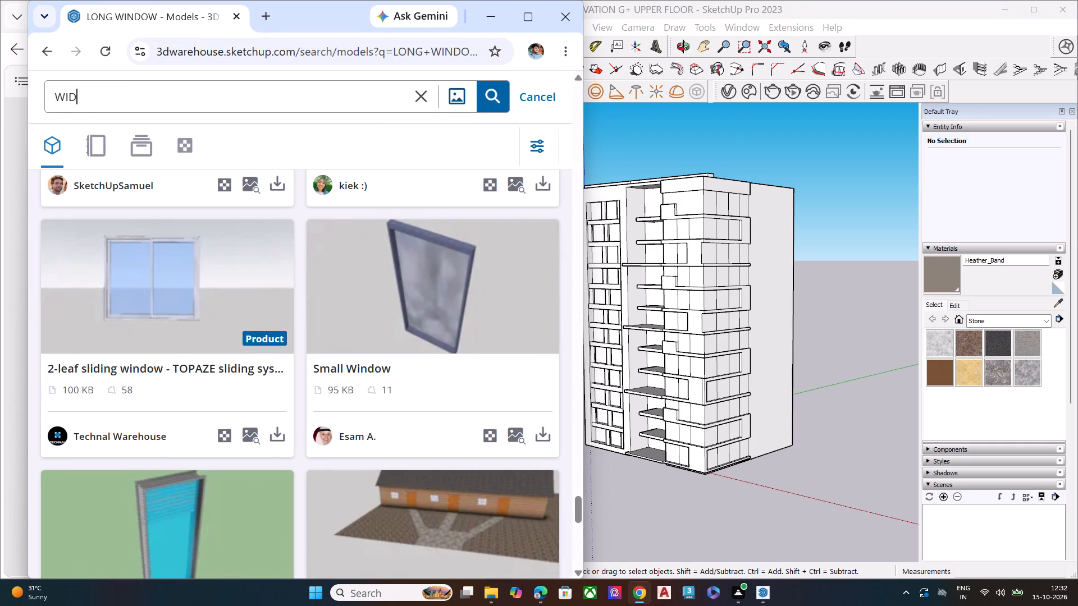
text(E)
key(space)
text(WINDOW)
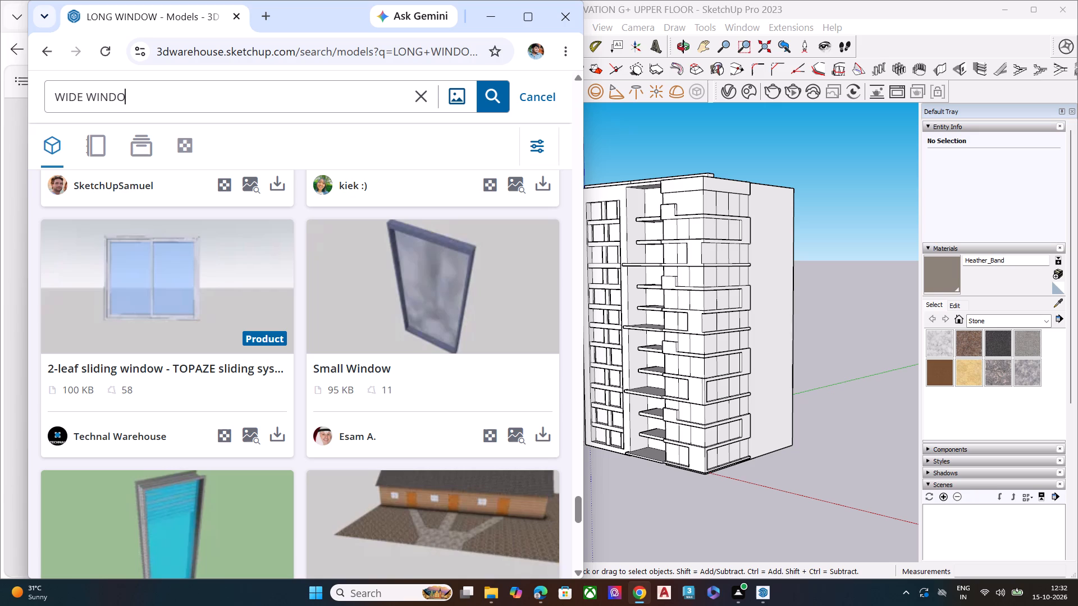
key(Return)
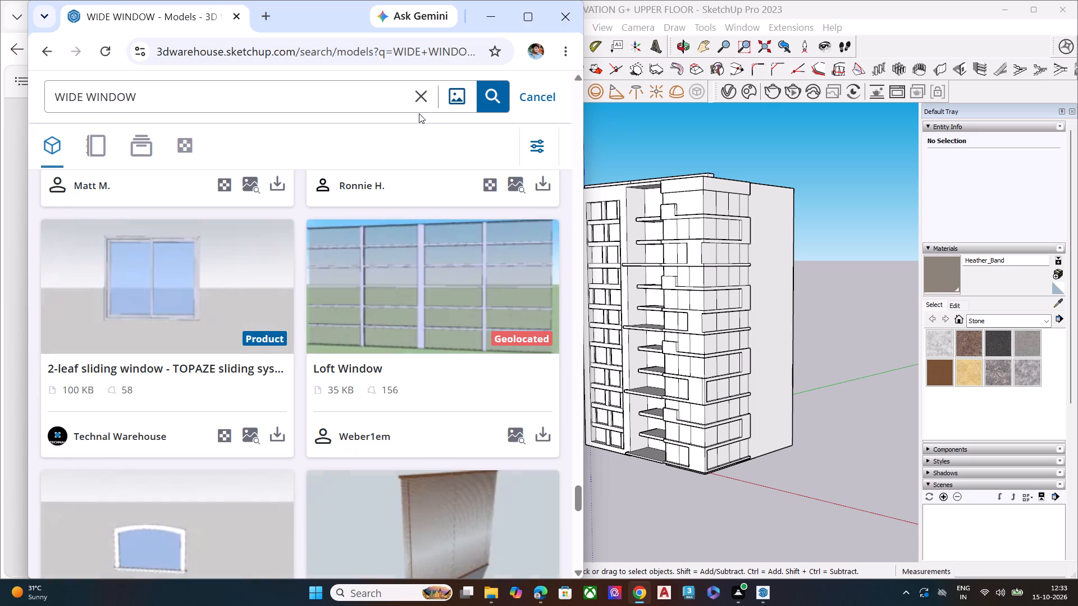
Look through the wide window models to the end of the loaded results and load more.
scroll(533, 150, down, 1)
scroll(457, 313, down, 1)
scroll(435, 316, up, 2)
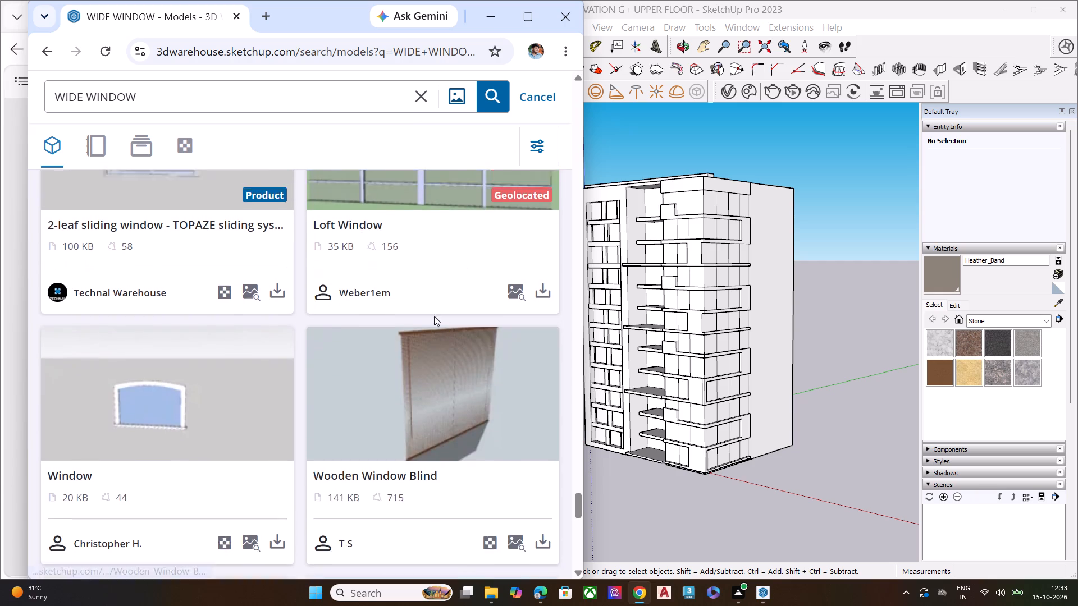
scroll(434, 316, up, 3)
scroll(432, 318, down, 9)
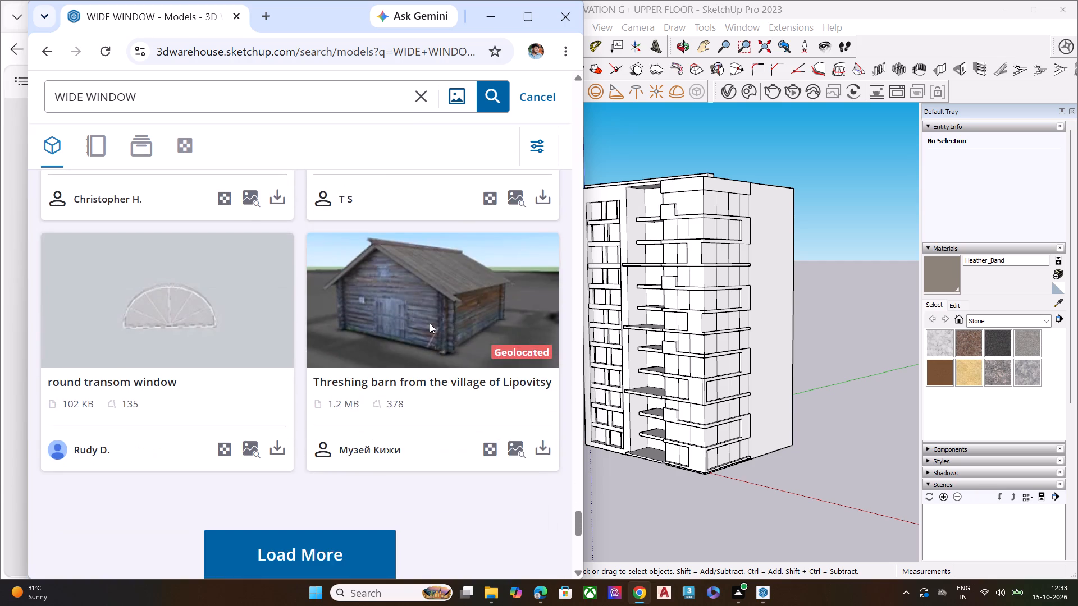
scroll(430, 323, down, 3)
click(376, 313)
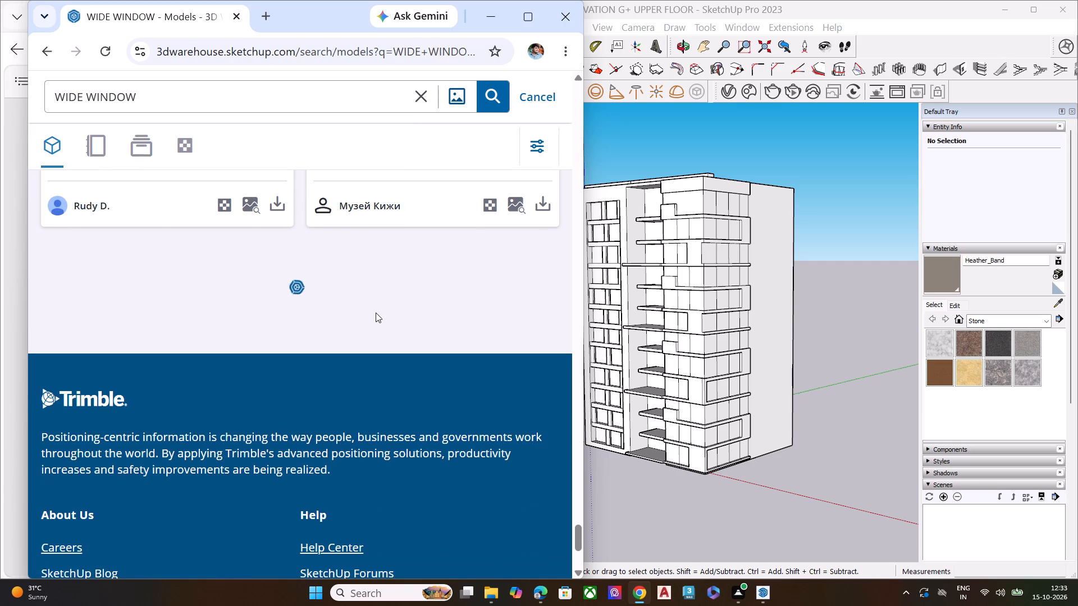
Examine the newly loaded wide window models for one that suits the corner block's long windows.
scroll(376, 313, down, 4)
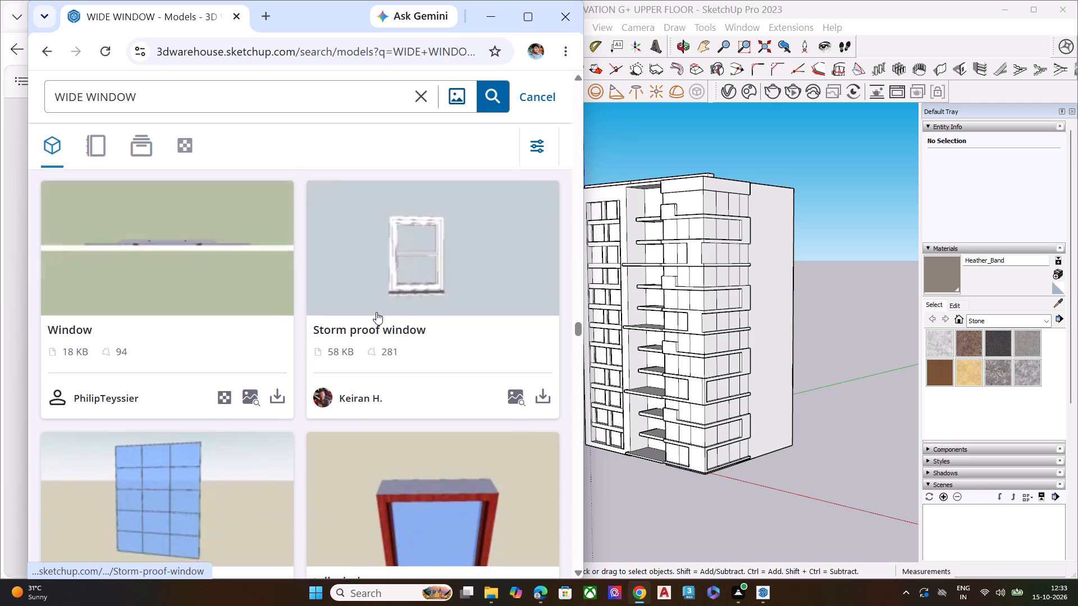
scroll(376, 312, down, 2)
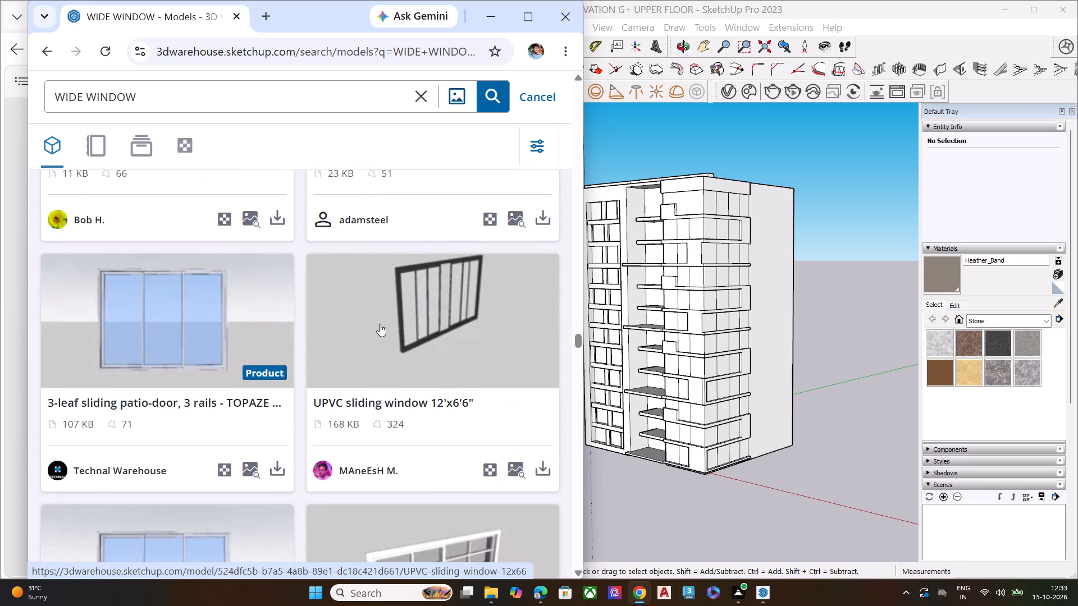
scroll(380, 324, down, 5)
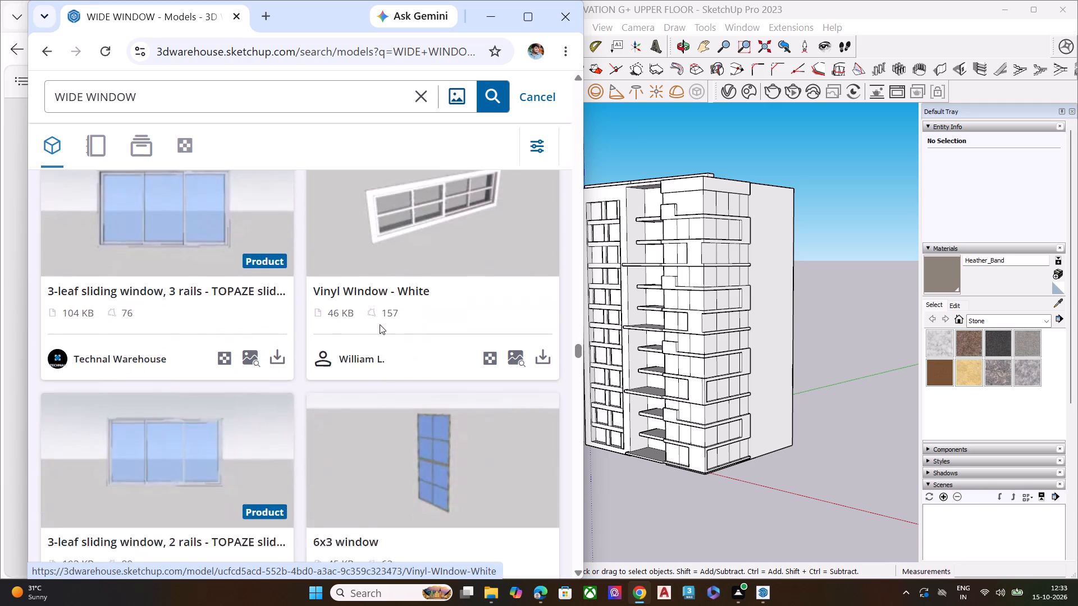
scroll(380, 324, down, 8)
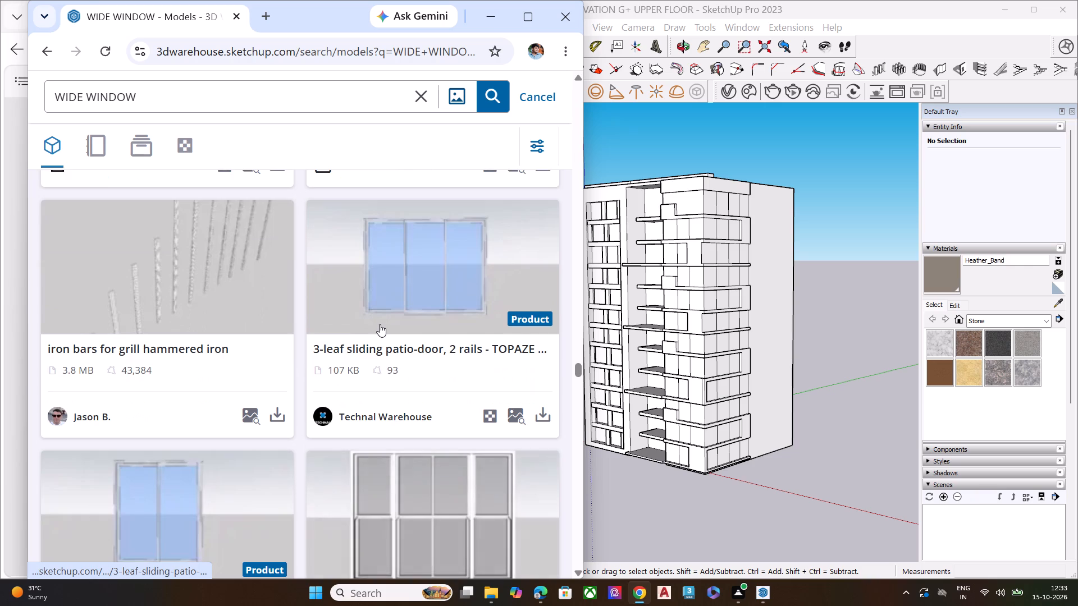
scroll(380, 324, down, 3)
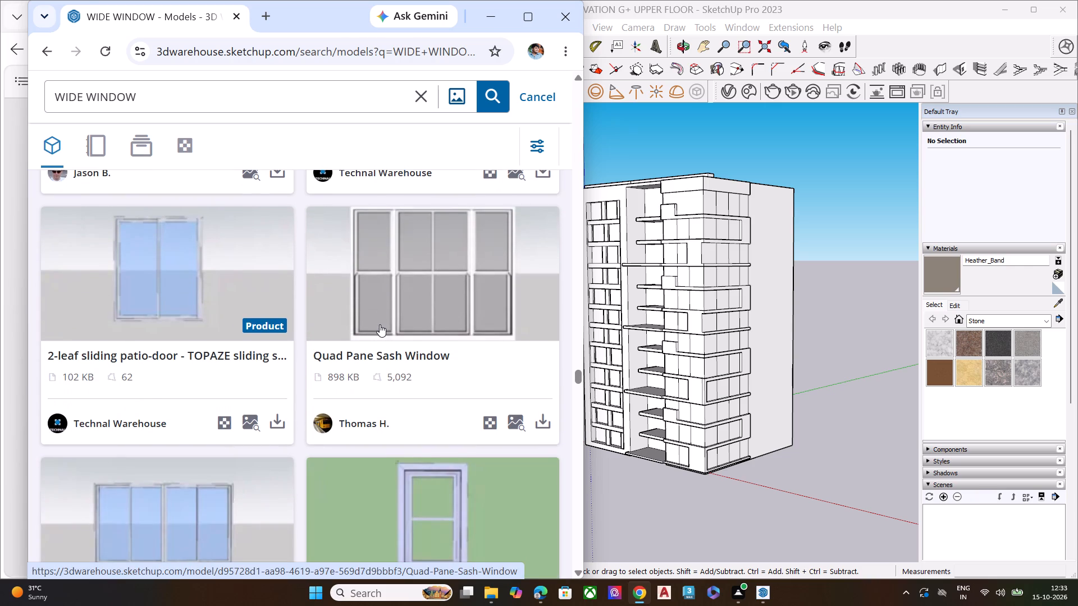
scroll(380, 324, down, 6)
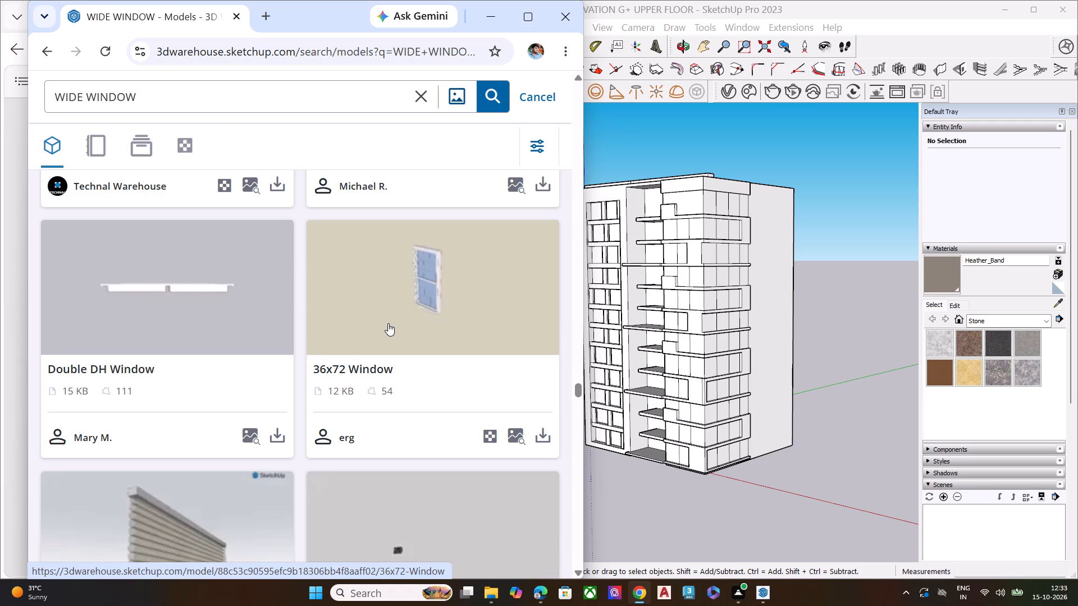
scroll(392, 327, down, 4)
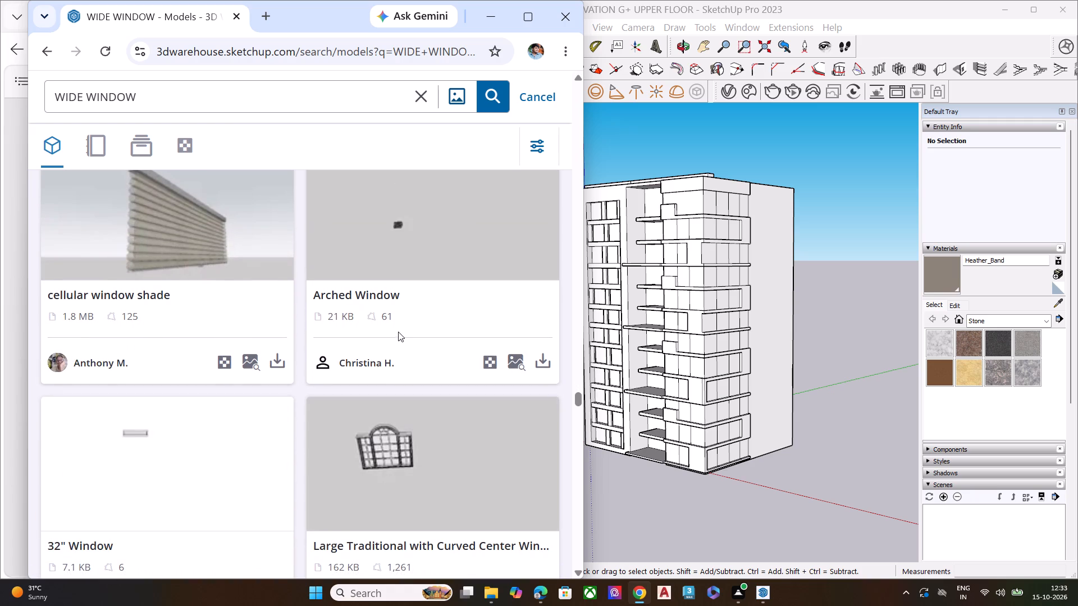
scroll(398, 332, down, 2)
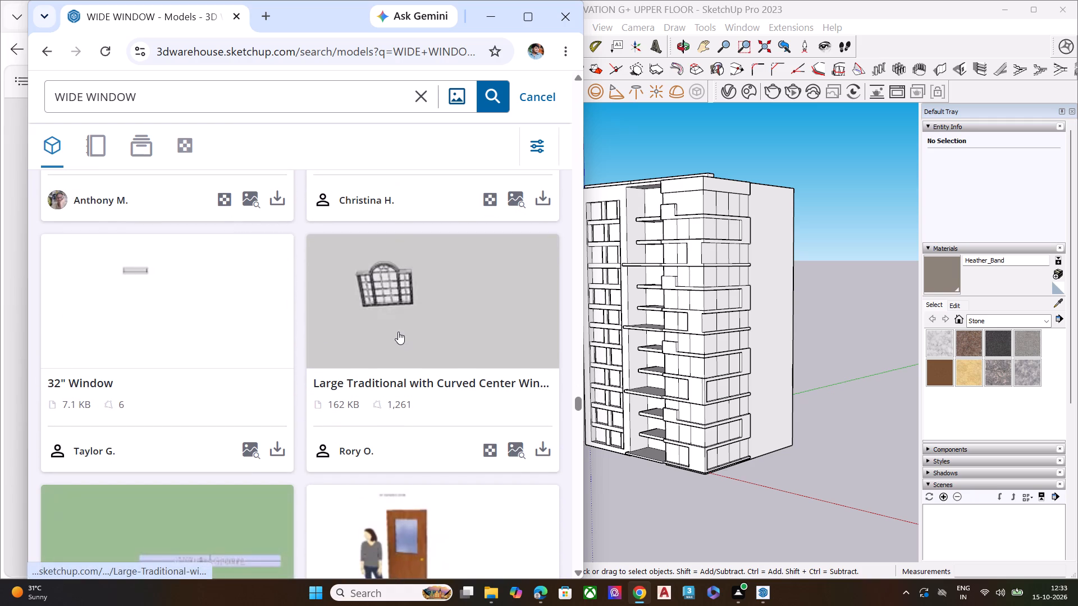
scroll(398, 332, down, 4)
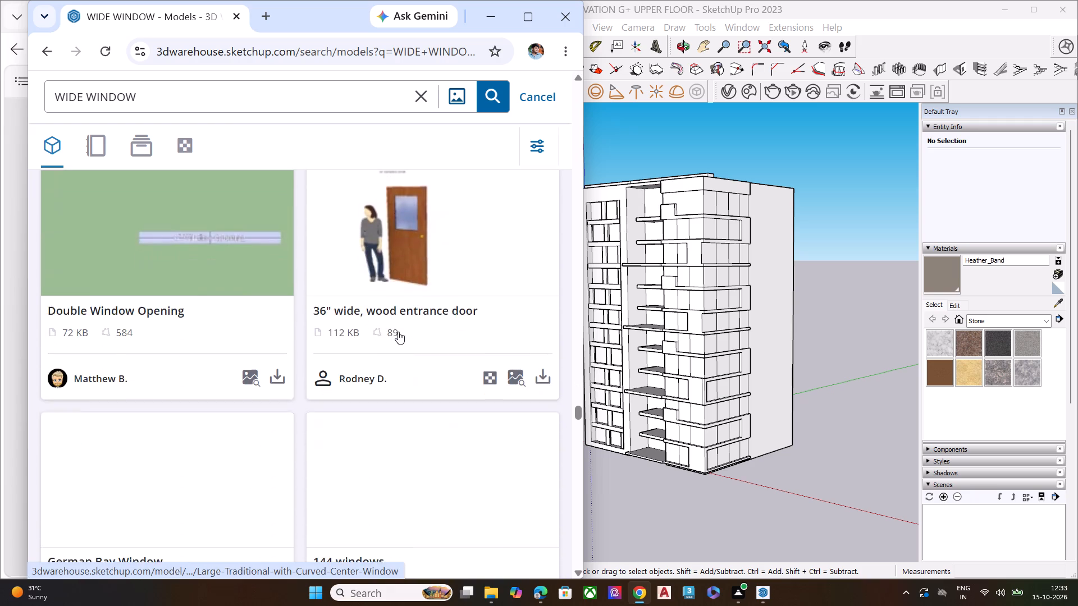
scroll(398, 332, down, 2)
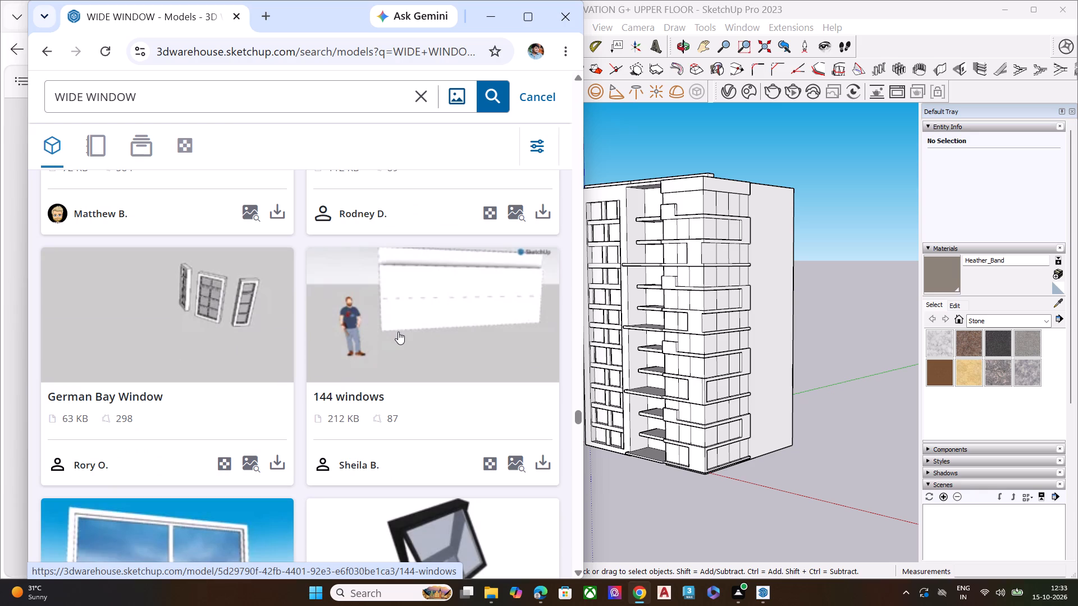
scroll(398, 332, down, 5)
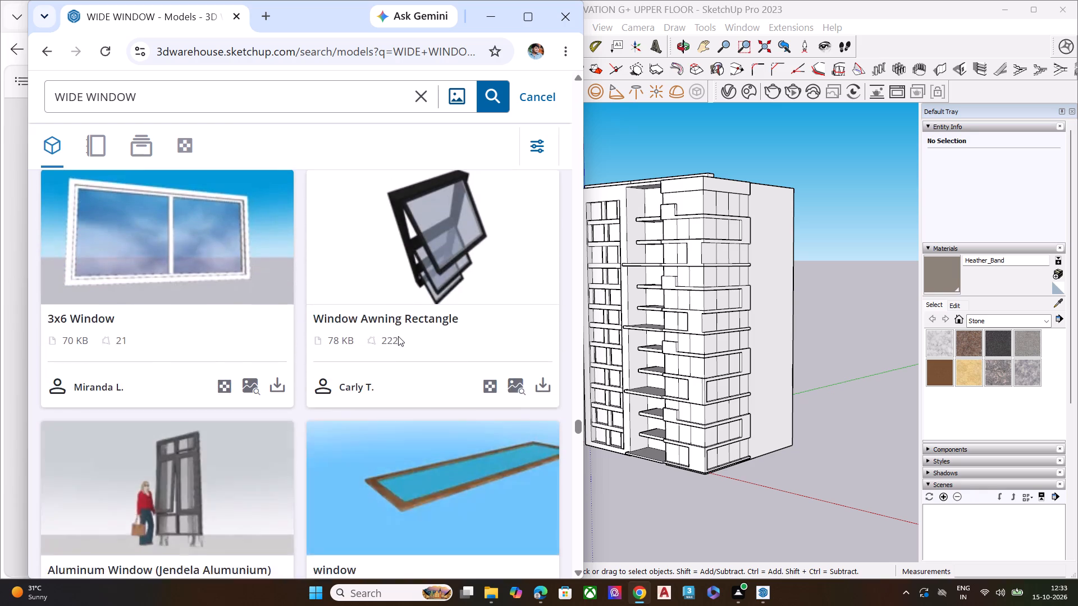
scroll(398, 336, down, 5)
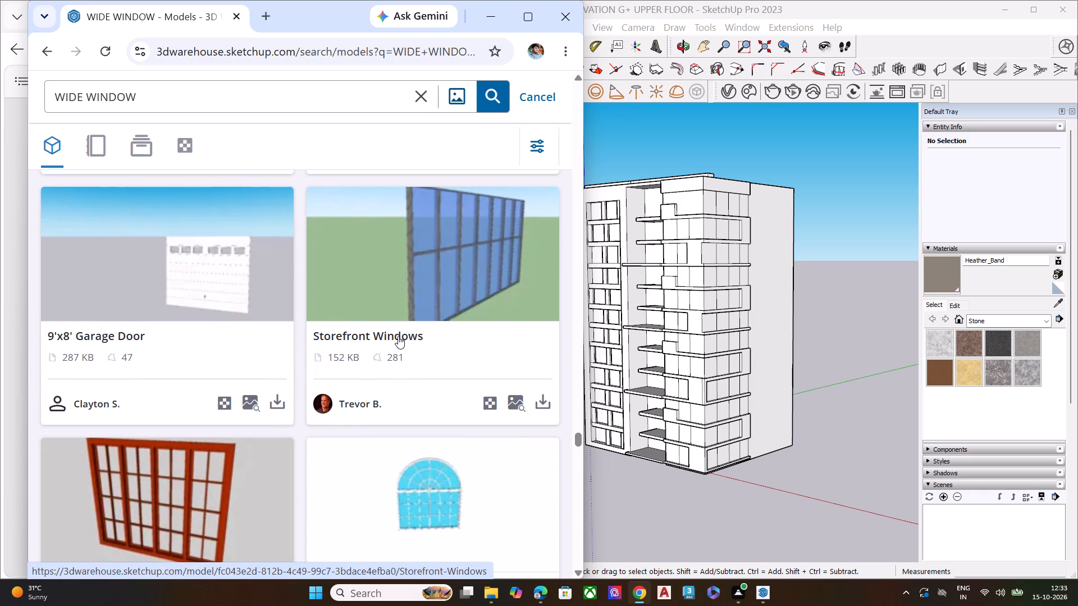
scroll(398, 336, down, 9)
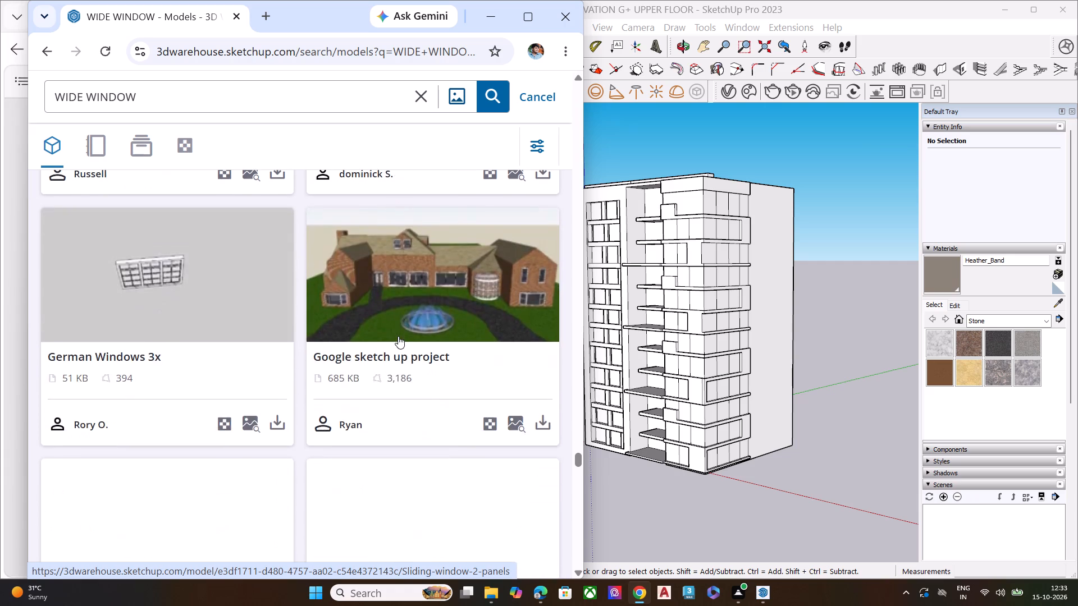
scroll(398, 336, down, 6)
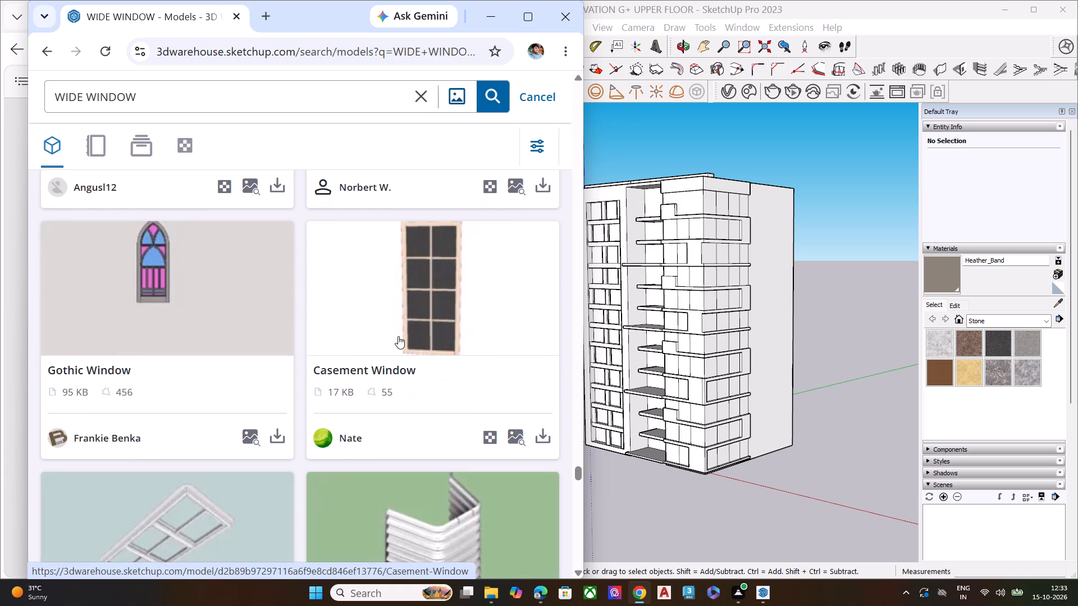
scroll(398, 336, down, 6)
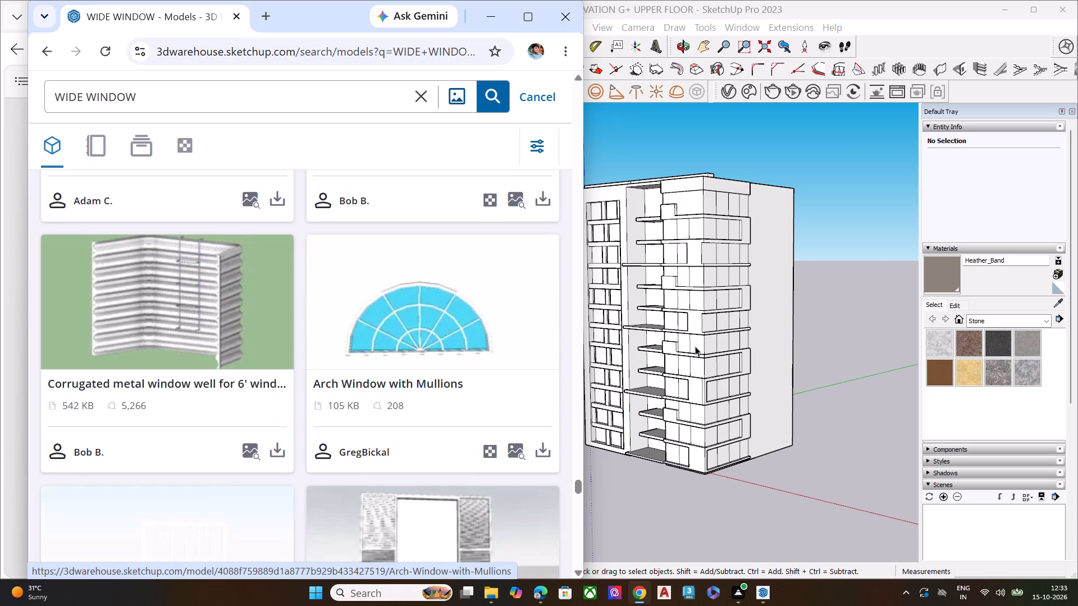
scroll(807, 351, down, 6)
Switch to SketchUp and examine the corner block's window bays from the front and corner down to the base.
middle_drag(741, 385, 817, 303)
scroll(760, 438, up, 6)
middle_drag(738, 439, 775, 507)
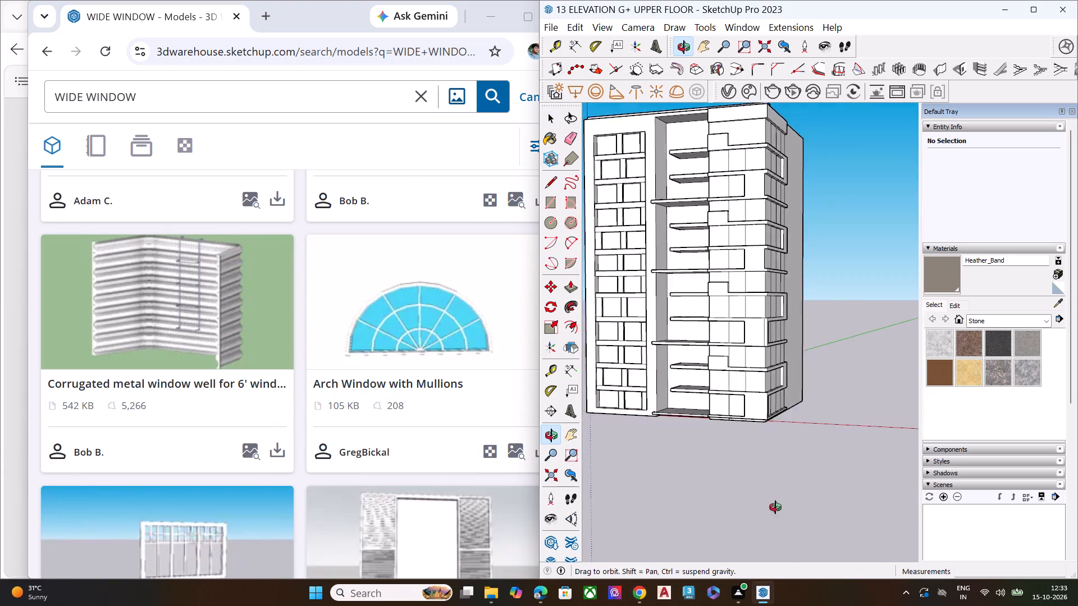
middle_drag(775, 507, 750, 503)
scroll(748, 503, up, 1)
click(721, 467)
click(769, 456)
click(711, 460)
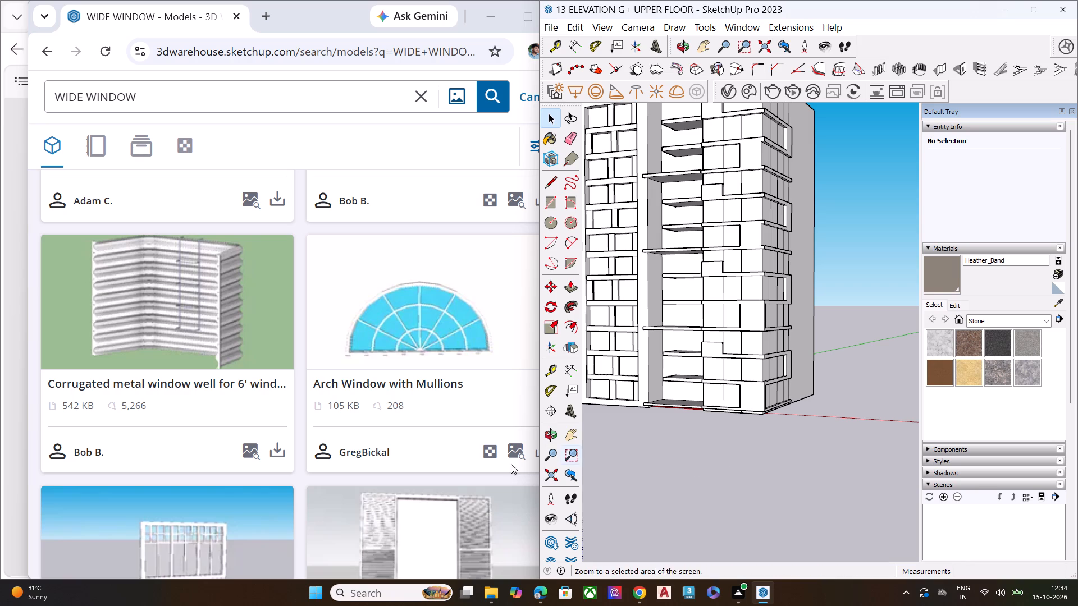
Look through the remaining wide window models in the 3D Warehouse results and load a further batch.
scroll(359, 456, down, 6)
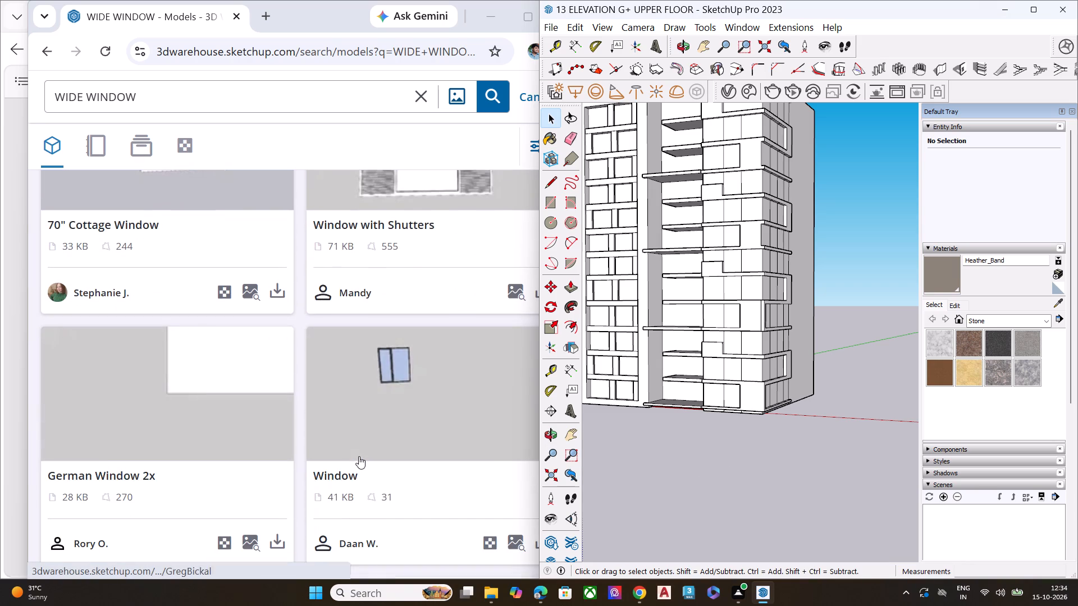
scroll(359, 456, down, 6)
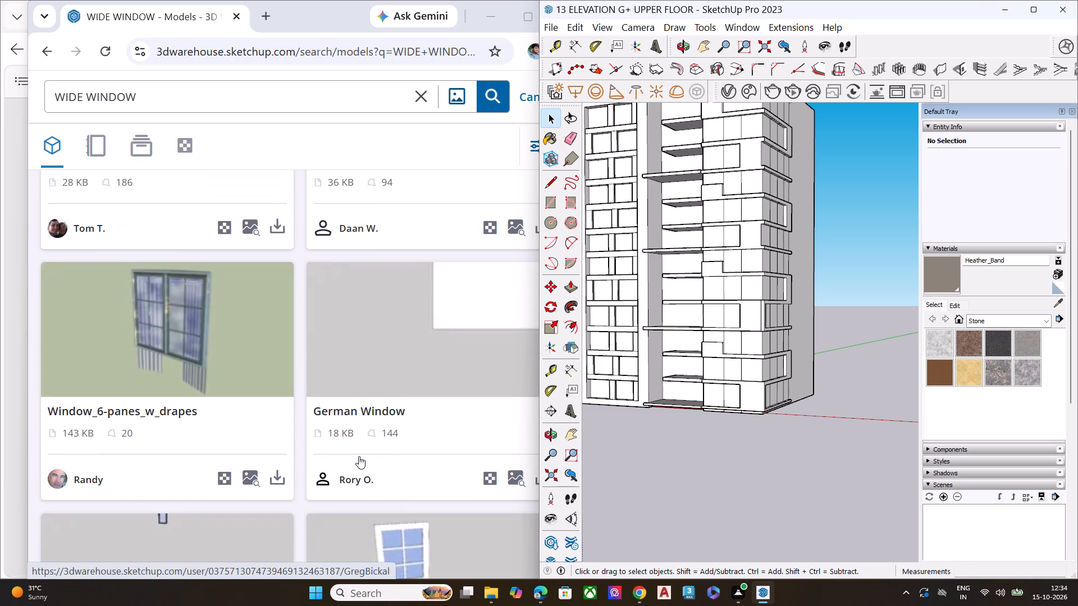
scroll(359, 456, down, 8)
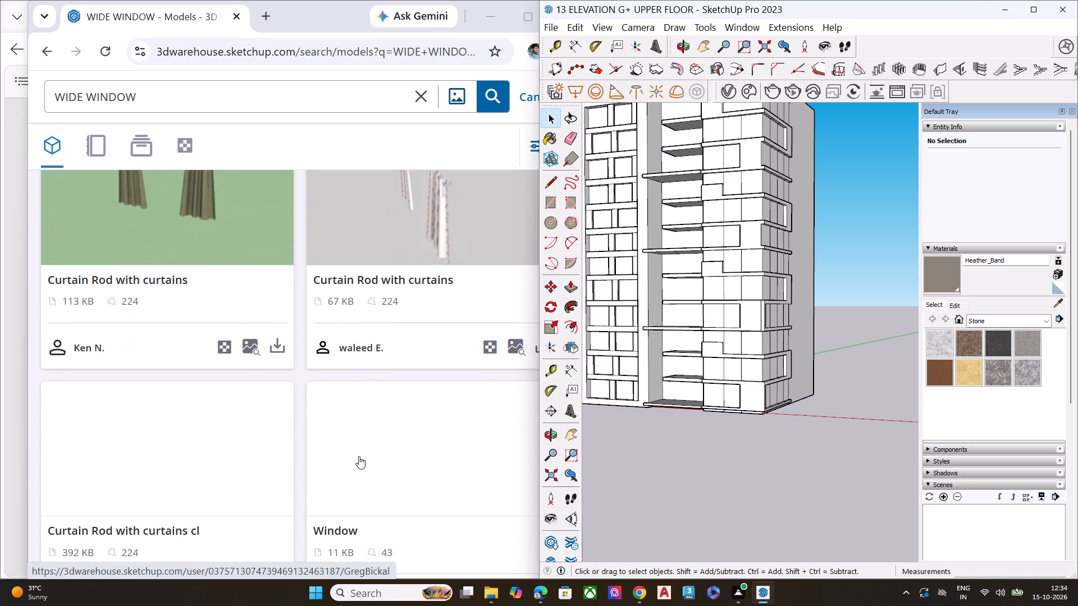
scroll(359, 456, down, 8)
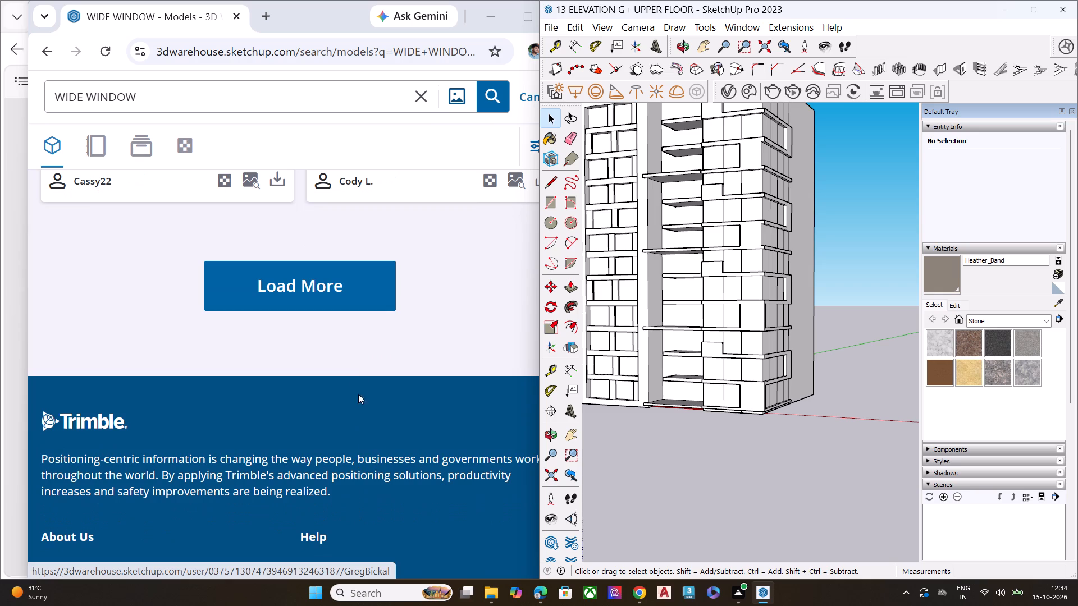
click(357, 294)
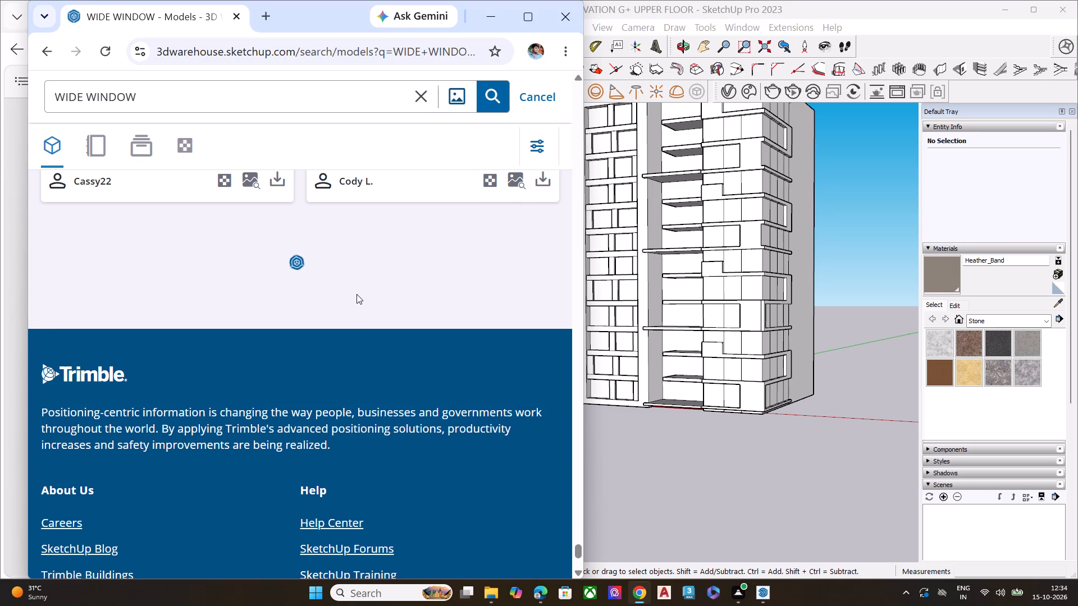
scroll(621, 302, down, 5)
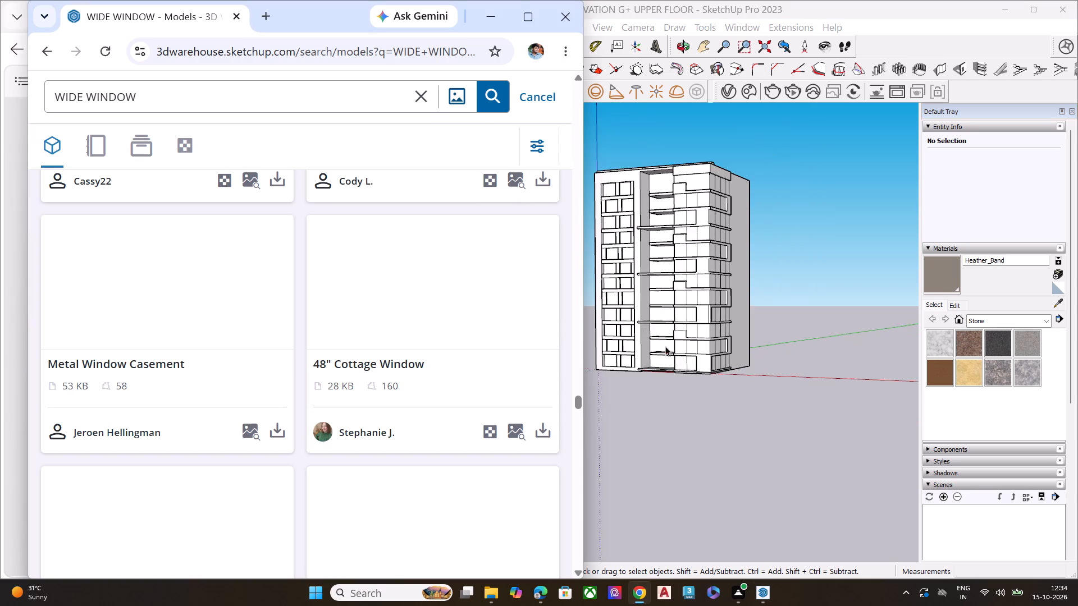
scroll(665, 346, down, 1)
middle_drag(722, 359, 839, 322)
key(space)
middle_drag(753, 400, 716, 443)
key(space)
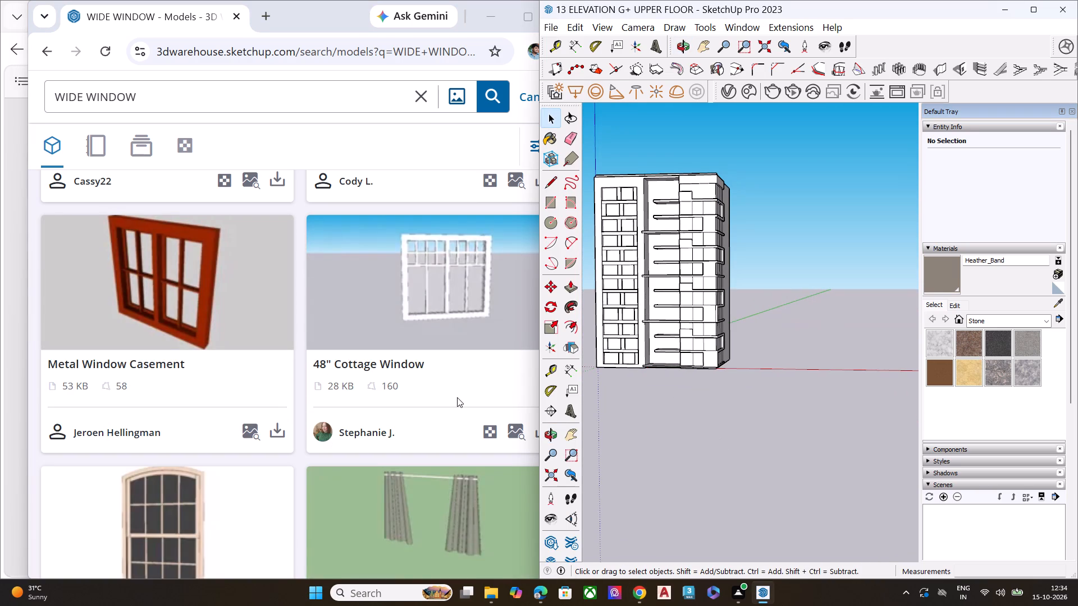
Examine the newly loaded wide window models in 3D Warehouse for one that suits the corner block's long windows.
scroll(456, 398, down, 6)
scroll(354, 379, down, 3)
scroll(354, 380, up, 1)
scroll(354, 380, down, 2)
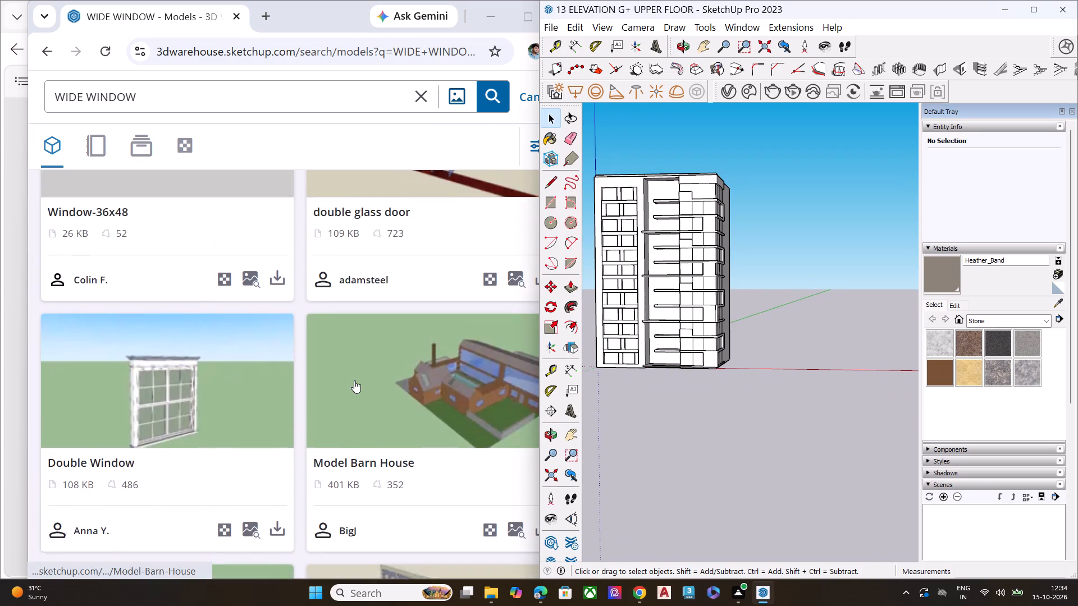
scroll(354, 380, down, 6)
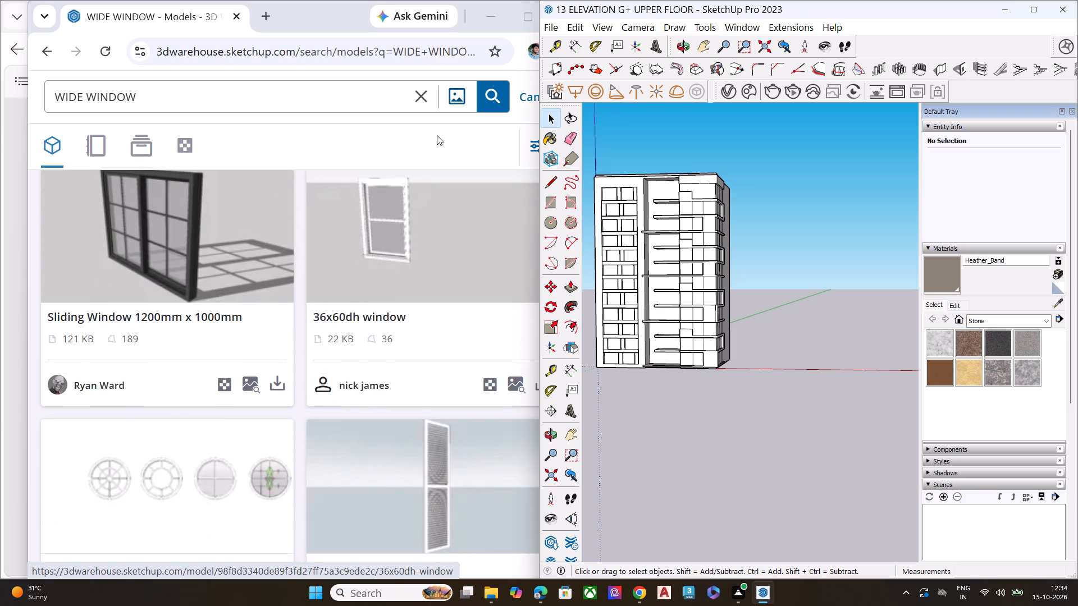
scroll(349, 311, down, 11)
scroll(352, 325, up, 14)
scroll(352, 325, down, 1)
scroll(352, 325, up, 15)
scroll(352, 325, down, 1)
scroll(352, 325, up, 1)
scroll(352, 325, down, 2)
scroll(352, 325, up, 10)
scroll(352, 325, down, 1)
scroll(352, 325, up, 4)
scroll(352, 325, down, 1)
scroll(352, 325, up, 1)
scroll(352, 325, down, 5)
scroll(352, 325, up, 2)
scroll(352, 325, down, 2)
scroll(352, 325, up, 6)
scroll(352, 325, down, 1)
scroll(352, 325, up, 1)
scroll(352, 325, down, 1)
scroll(352, 325, up, 4)
scroll(352, 325, down, 1)
scroll(352, 325, up, 4)
scroll(352, 325, down, 2)
scroll(352, 325, up, 13)
scroll(352, 325, down, 4)
scroll(352, 325, up, 6)
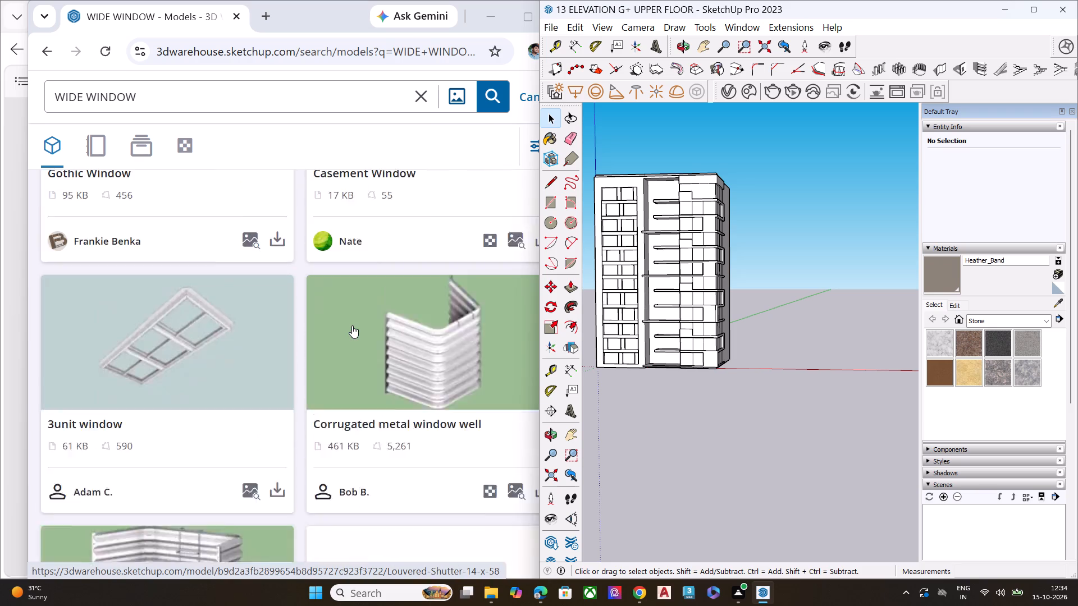
Review the wide window models again from the latest batch back to the beginning of the search results.
scroll(352, 325, up, 8)
scroll(352, 325, down, 2)
scroll(352, 325, up, 6)
scroll(352, 325, down, 1)
scroll(352, 325, up, 11)
scroll(352, 325, down, 1)
scroll(352, 325, up, 9)
scroll(352, 325, down, 4)
scroll(352, 325, up, 17)
scroll(352, 325, up, 8)
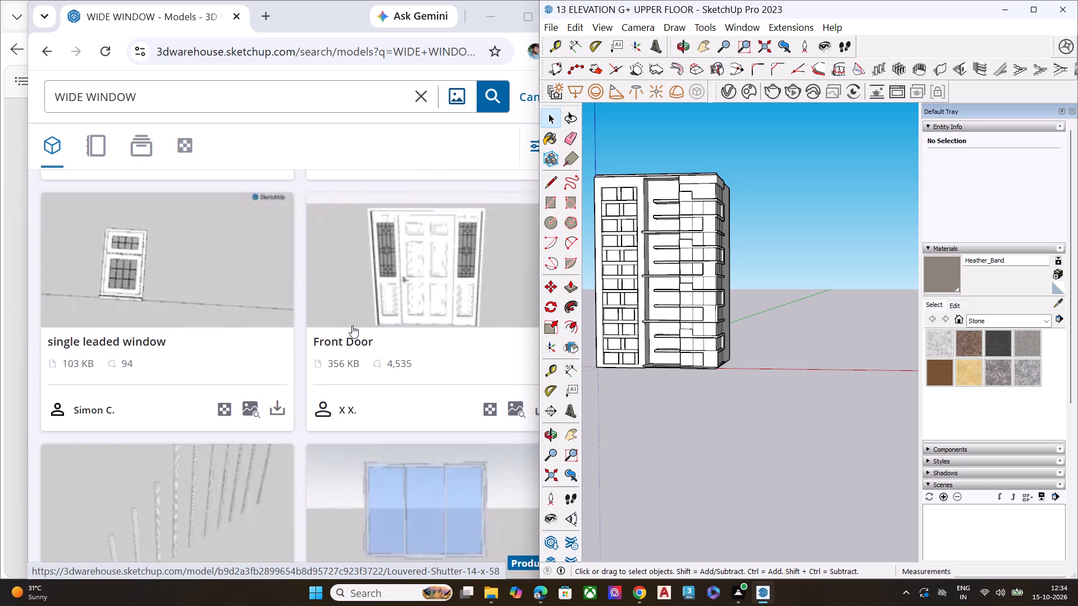
scroll(352, 325, up, 18)
scroll(352, 325, up, 10)
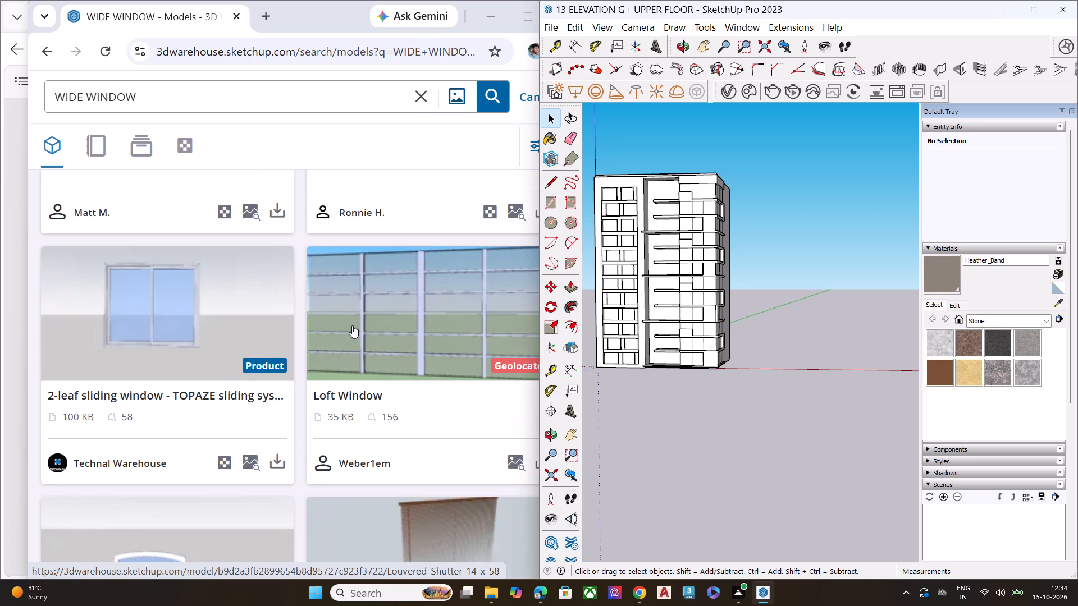
scroll(352, 325, up, 3)
scroll(352, 325, down, 1)
scroll(352, 325, up, 1)
scroll(352, 325, down, 4)
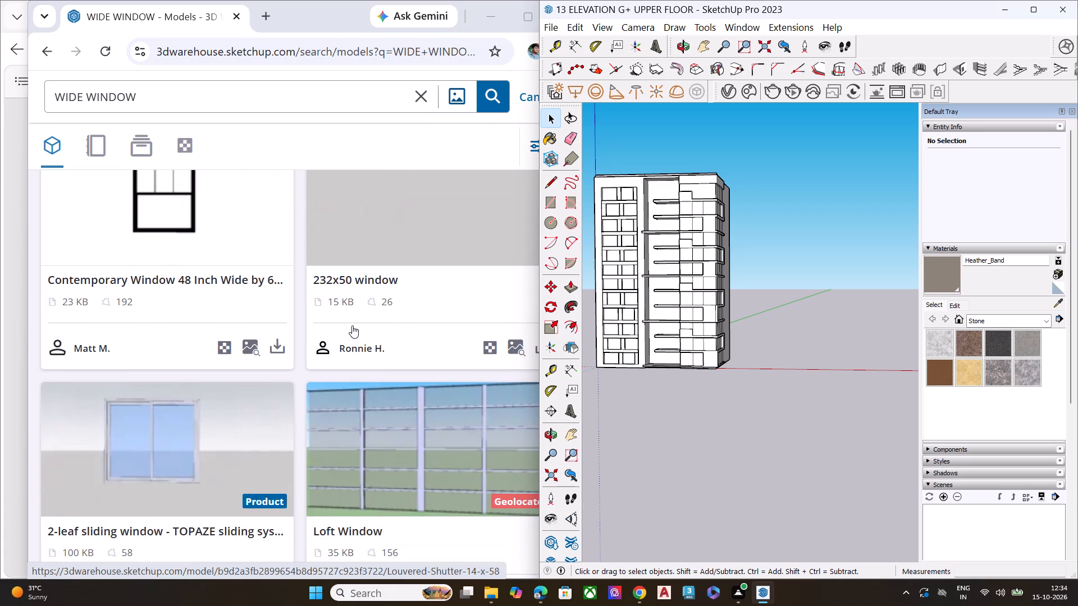
scroll(352, 325, down, 1)
scroll(352, 325, up, 14)
scroll(352, 325, down, 1)
scroll(352, 325, up, 11)
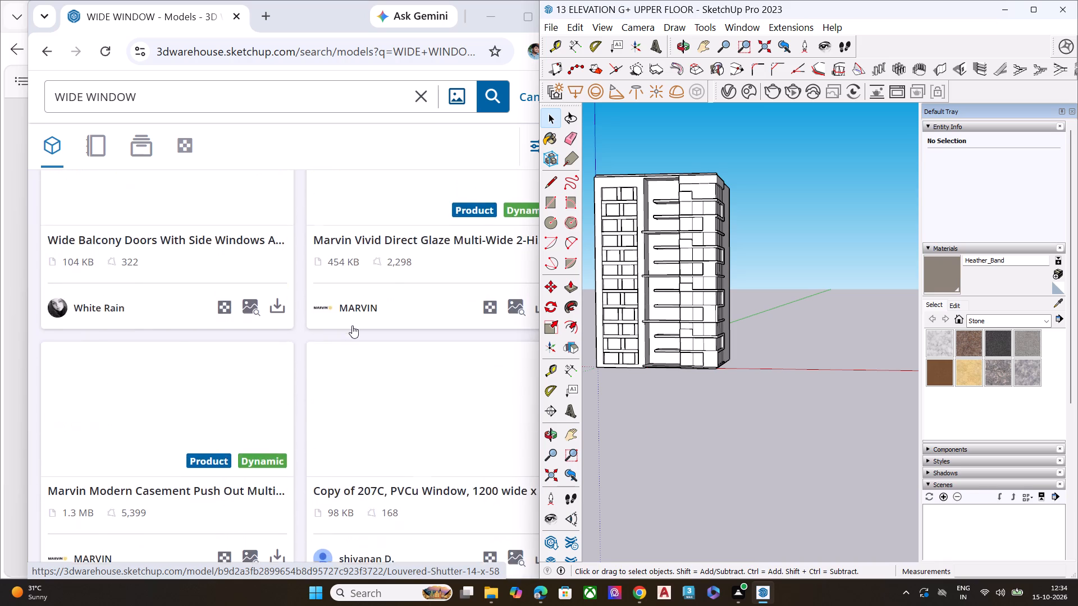
scroll(352, 325, up, 12)
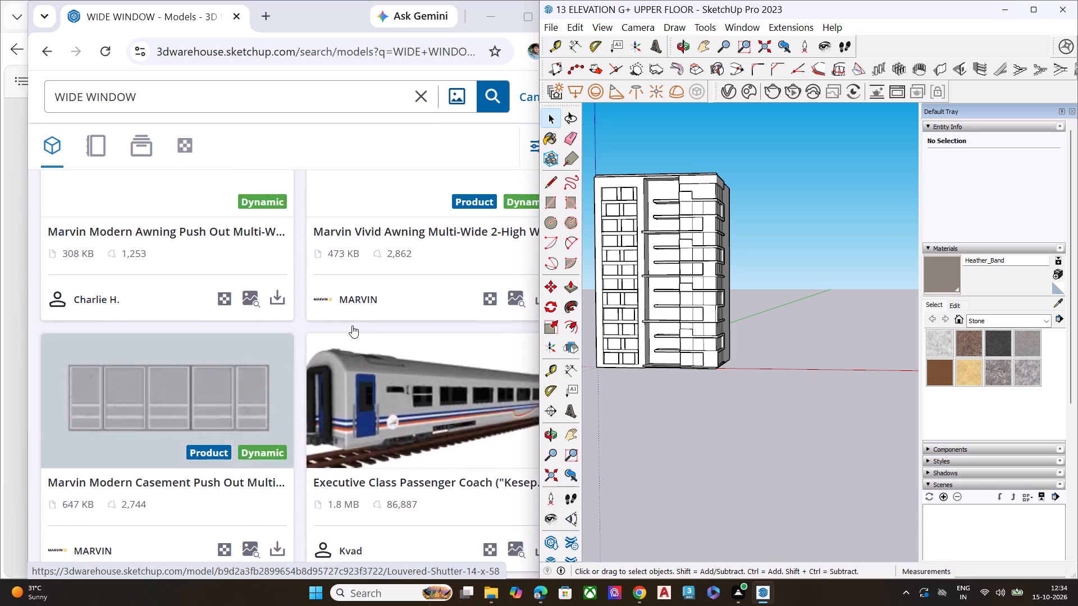
scroll(352, 325, up, 17)
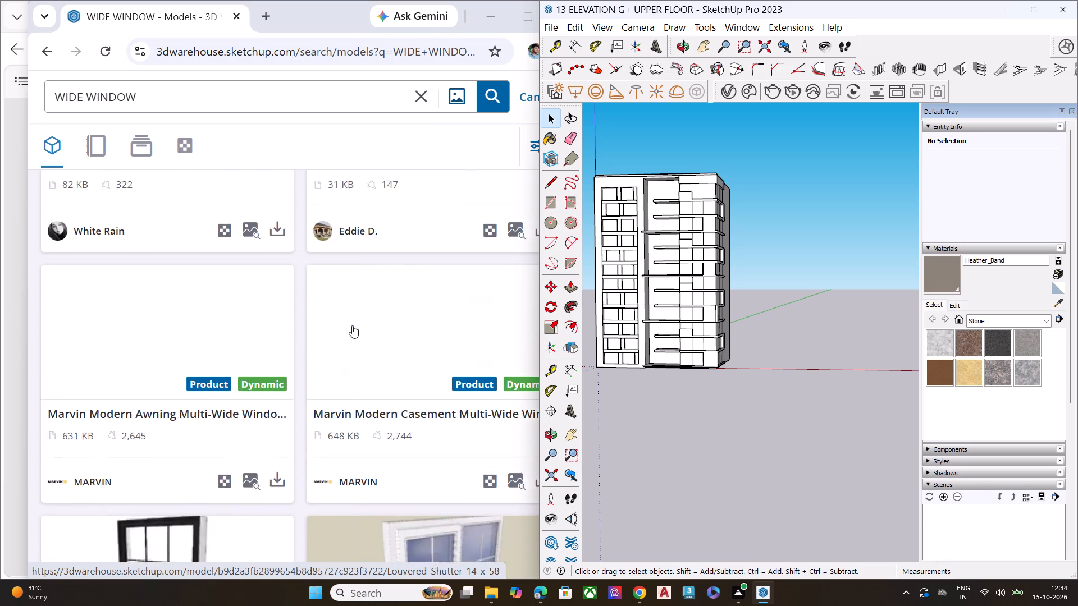
scroll(352, 325, up, 16)
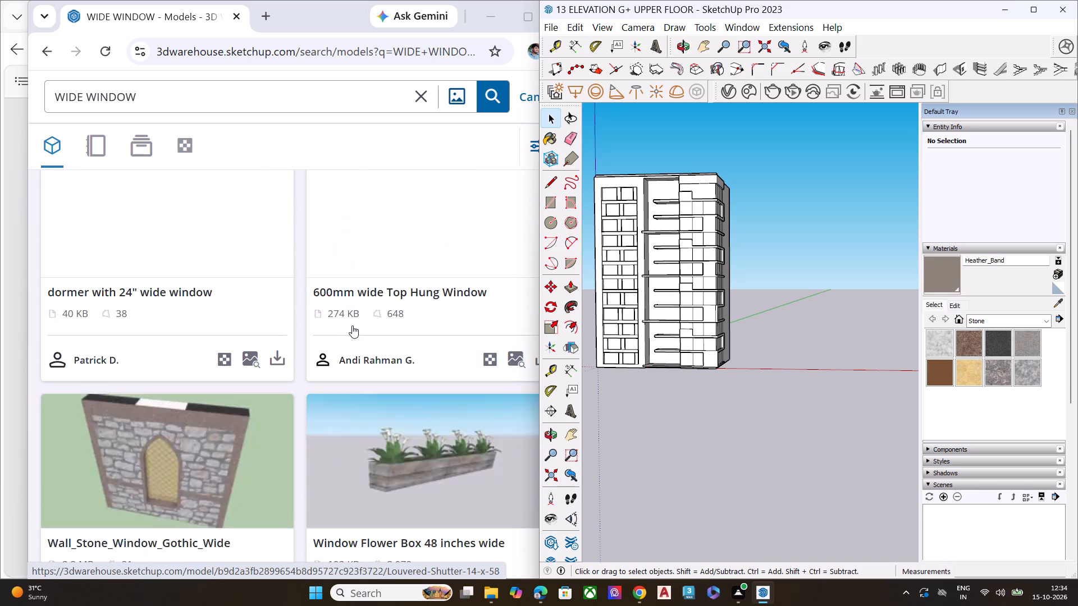
scroll(352, 325, up, 12)
scroll(352, 325, up, 9)
scroll(352, 325, down, 1)
scroll(352, 325, up, 3)
scroll(352, 325, down, 2)
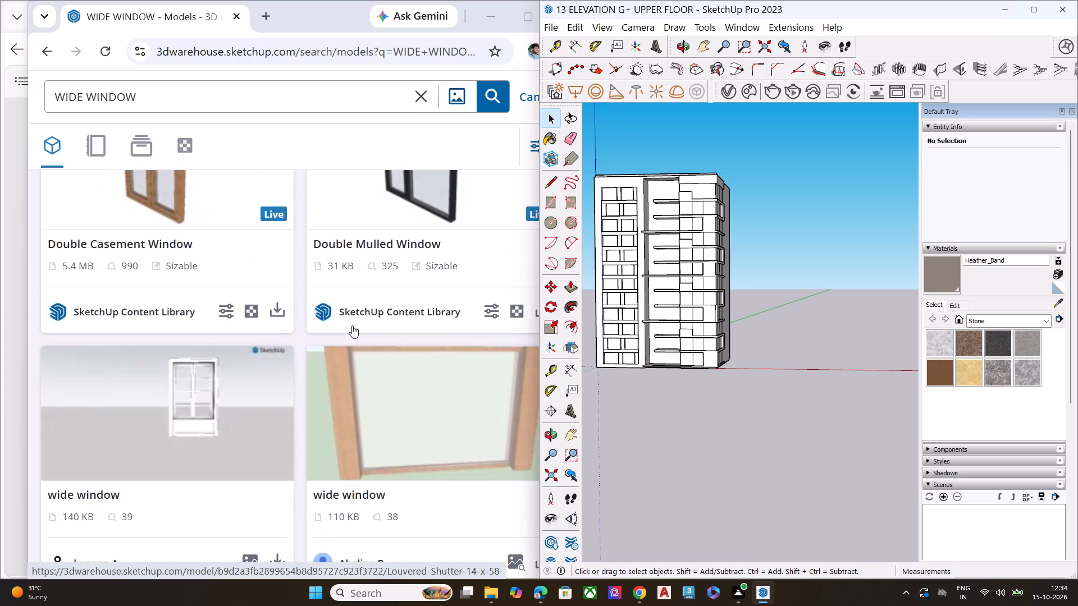
scroll(352, 325, up, 3)
scroll(352, 325, down, 2)
scroll(352, 325, up, 2)
scroll(352, 325, down, 1)
scroll(352, 325, up, 18)
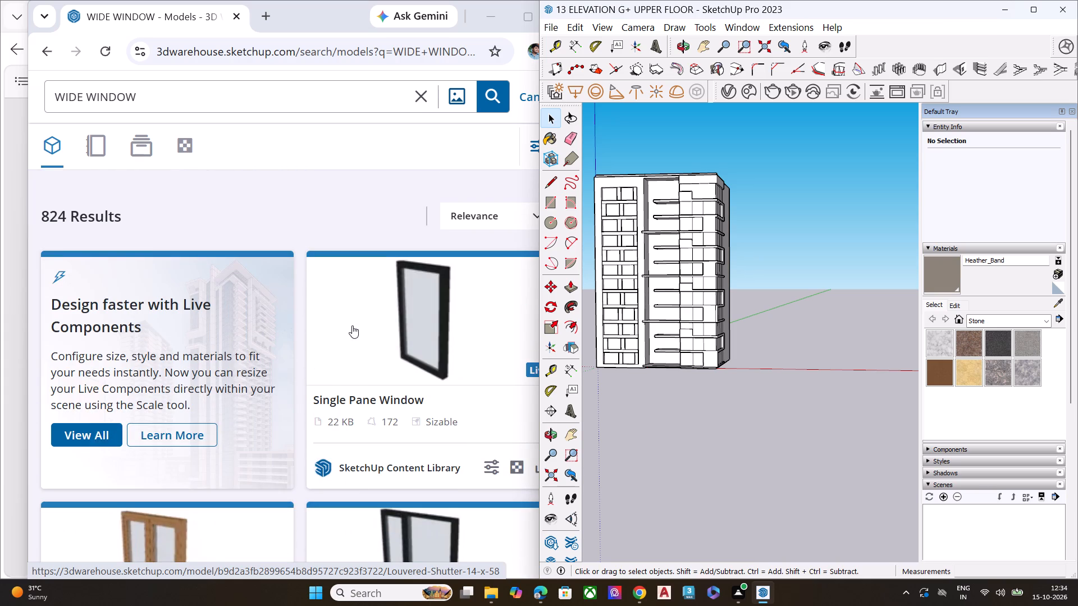
Switch to SketchUp and examine the corner block's window bays from the corner and the wide side.
middle_drag(696, 253, 503, 351)
scroll(651, 209, up, 2)
scroll(714, 173, down, 1)
scroll(720, 172, up, 2)
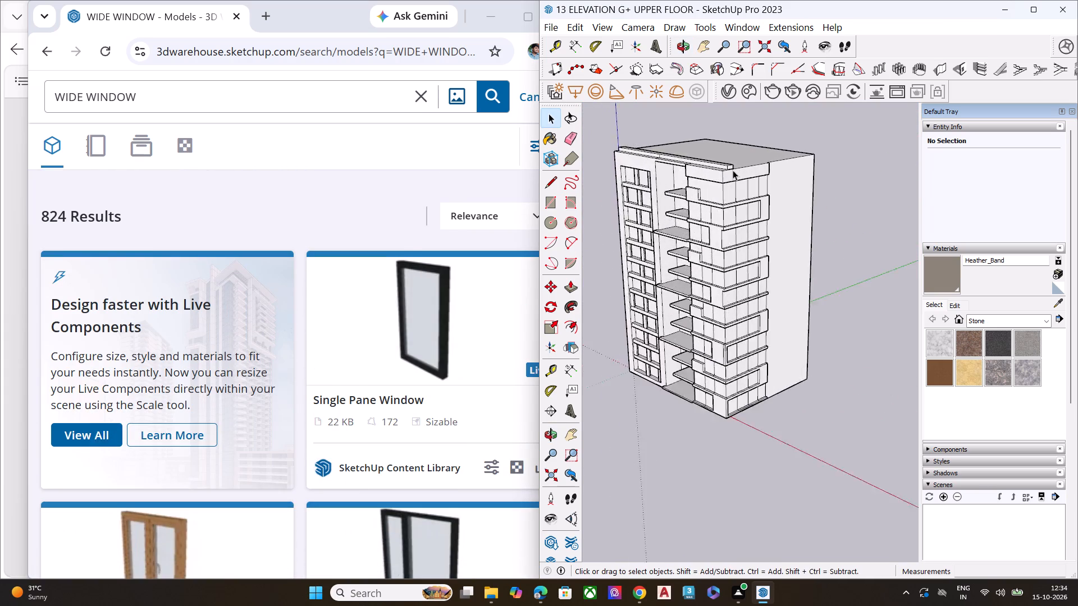
scroll(733, 170, up, 4)
middle_drag(724, 250, 616, 208)
scroll(470, 264, up, 1)
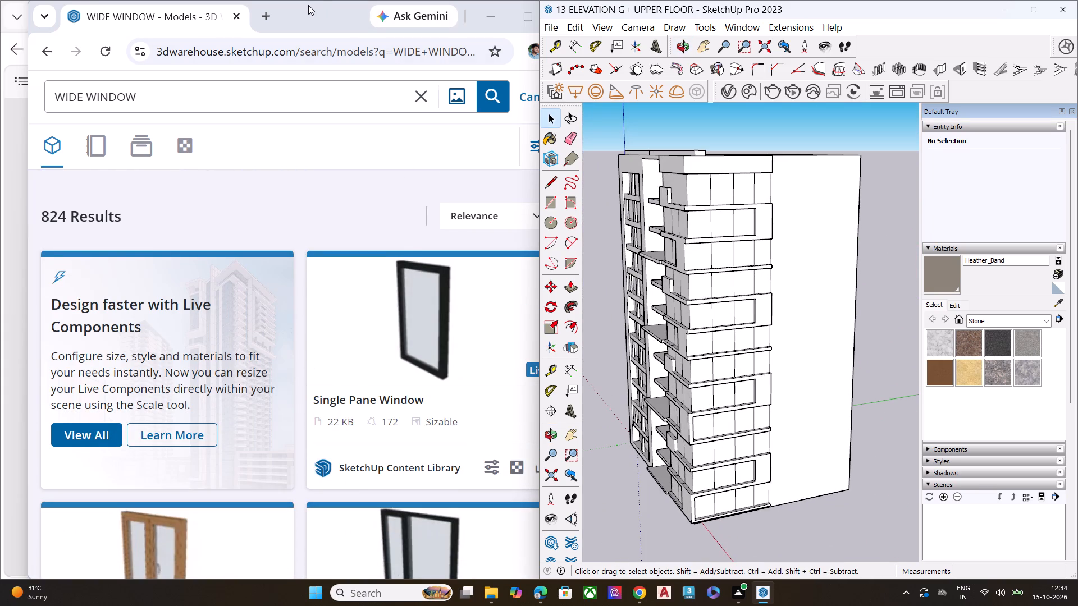
Move the 3D Warehouse browser window aside and bring the reference image PDF in Edge to the front.
drag(309, 11, 294, 176)
click(326, 13)
In SketchUp, copy the four top-floor window panels below the corner block's parapet to empty space beside the building.
scroll(328, 294, up, 3)
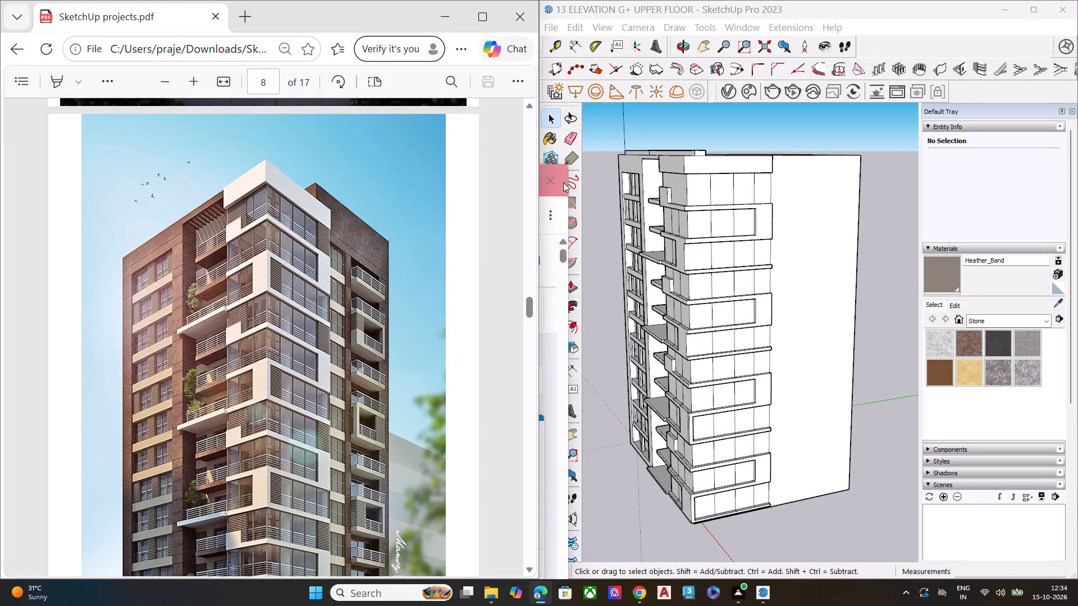
scroll(729, 181, up, 7)
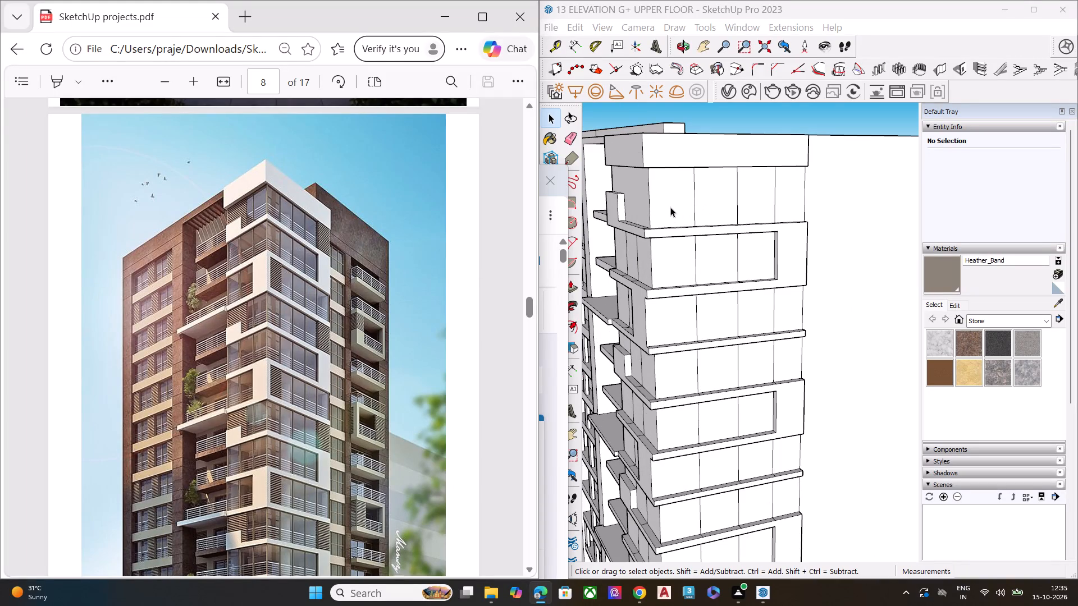
scroll(669, 207, up, 1)
middle_drag(669, 207, 672, 172)
key(space)
key(space)
double_click(673, 172)
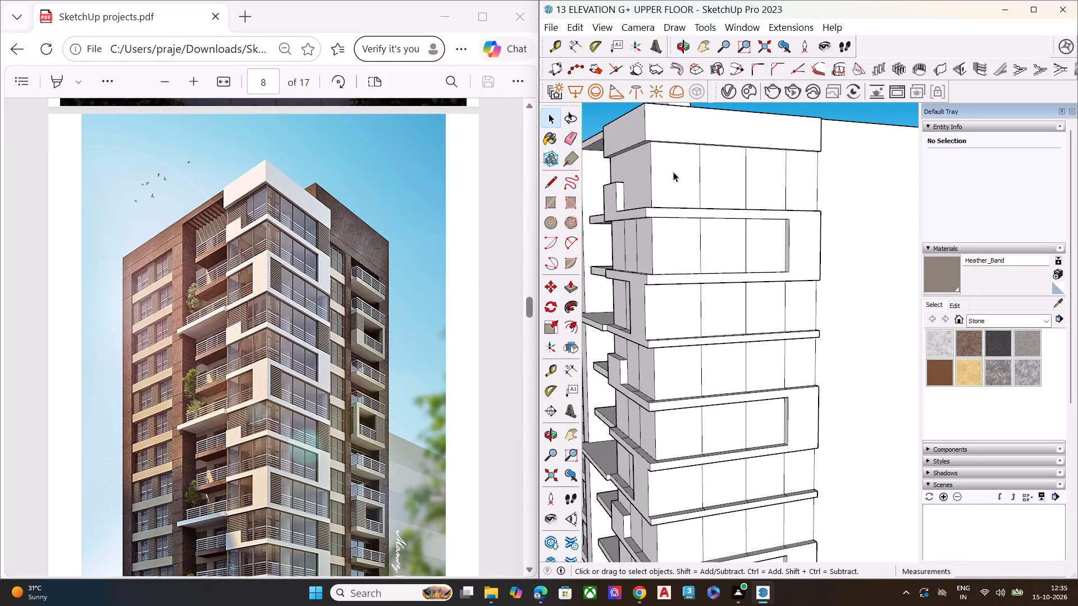
ctrl+double_click(714, 181)
ctrl+double_click(753, 173)
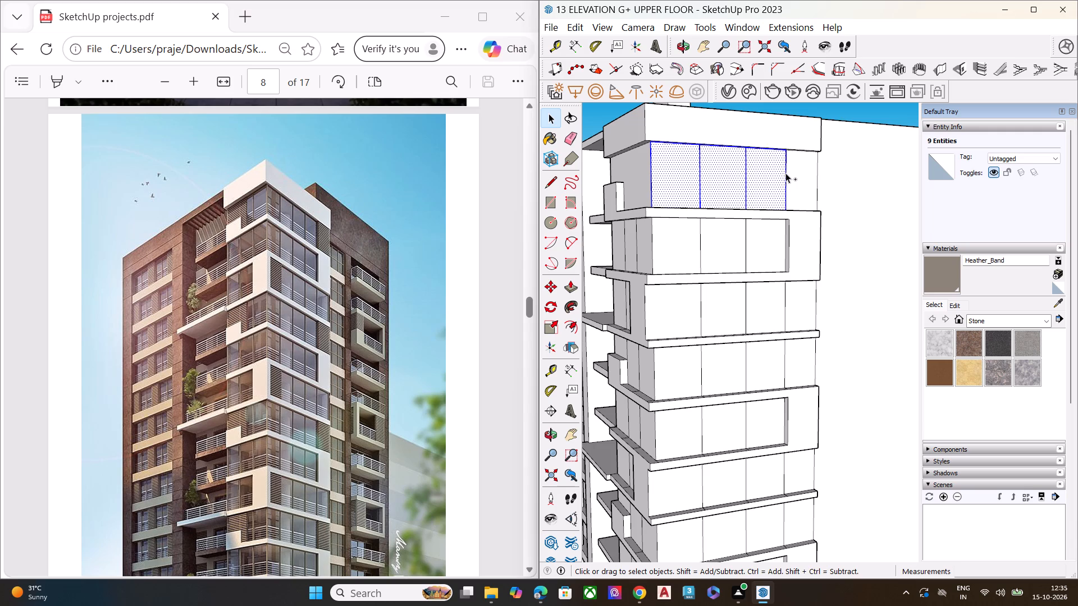
ctrl+double_click(792, 172)
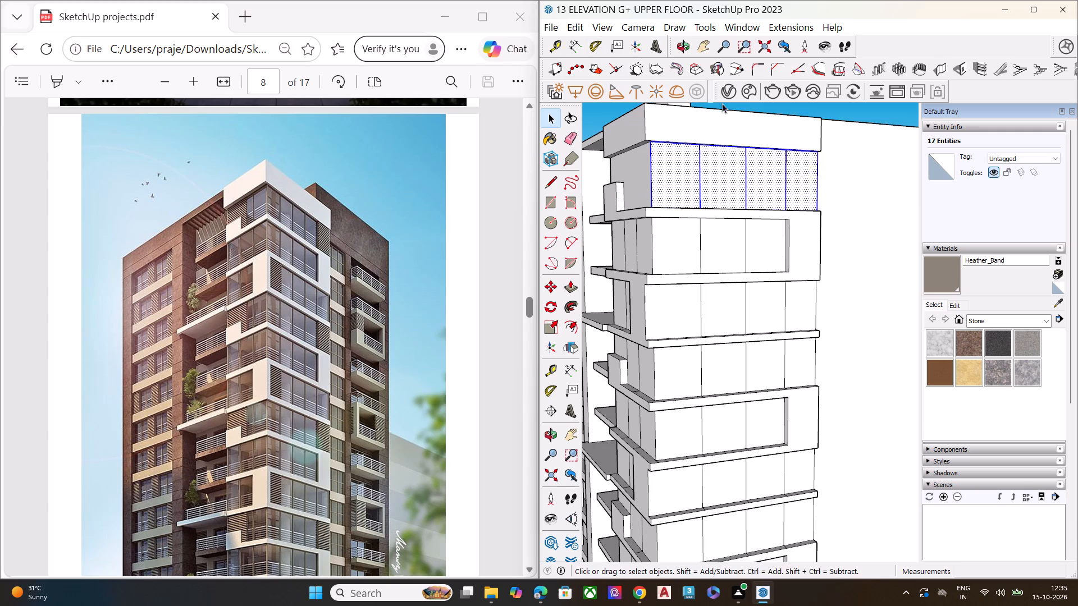
key(m)
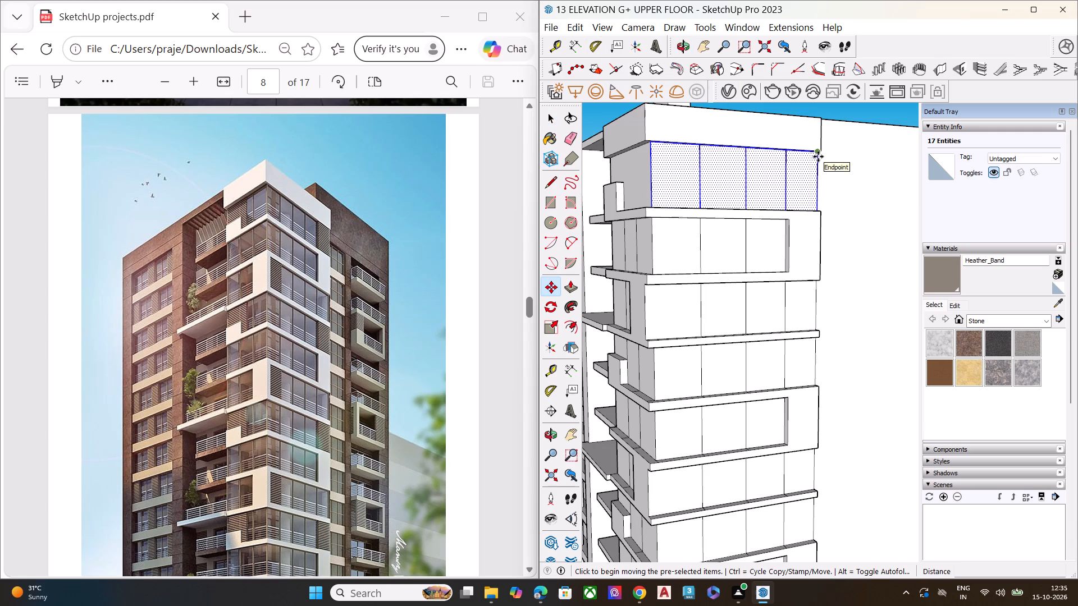
middle_drag(817, 157, 850, 89)
scroll(838, 119, up, 6)
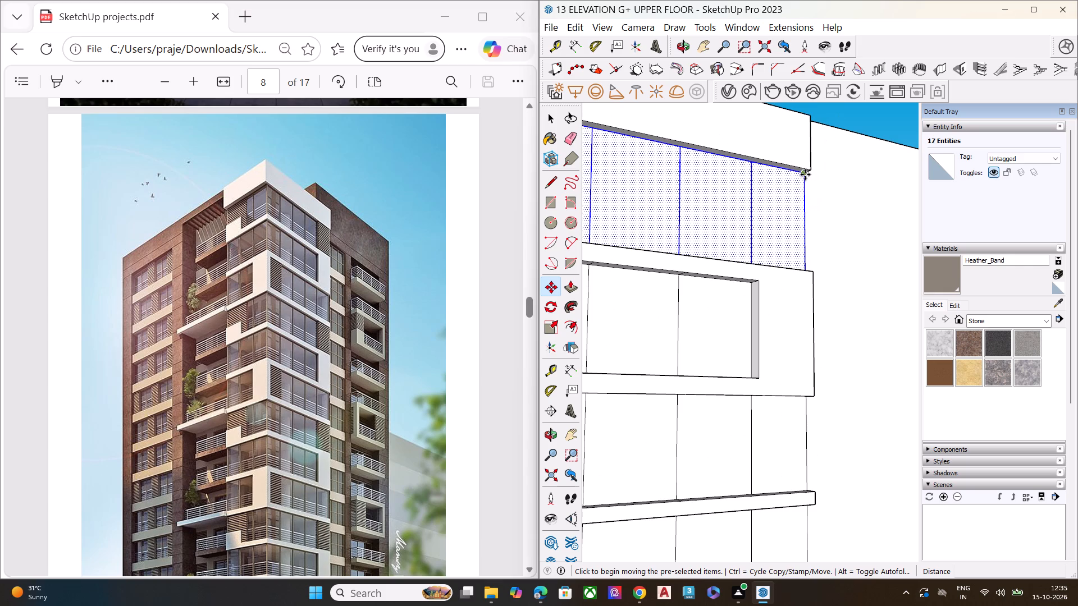
click(805, 175)
scroll(777, 175, down, 10)
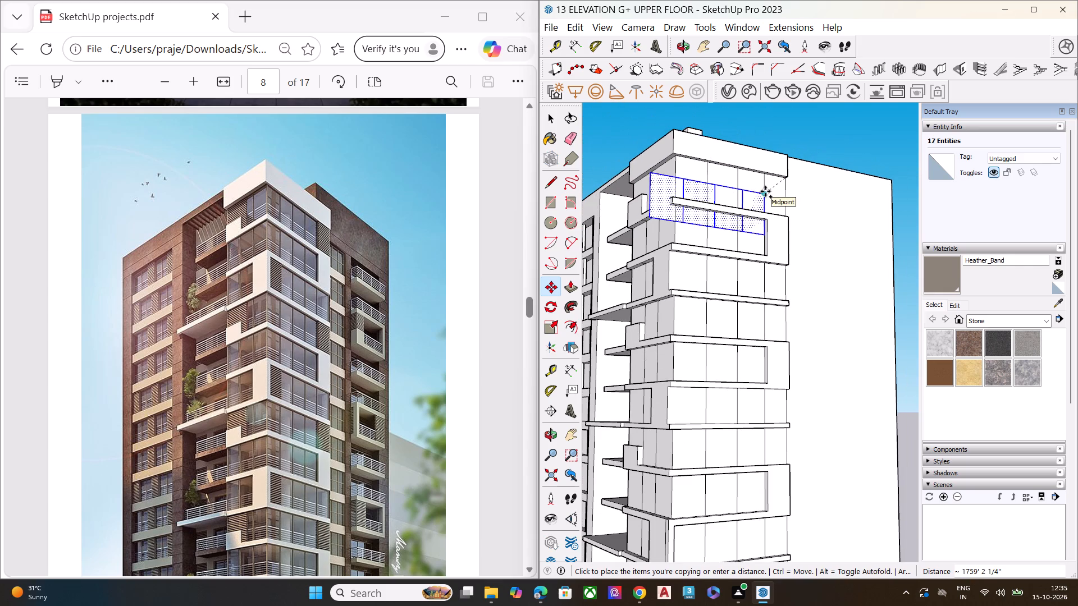
scroll(733, 154, down, 3)
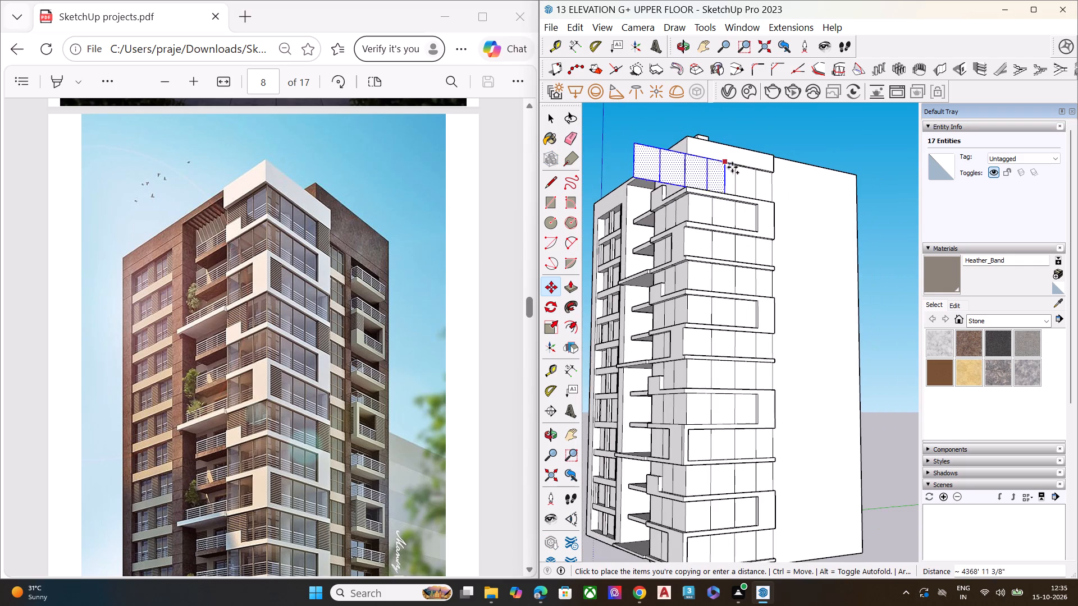
scroll(747, 171, down, 12)
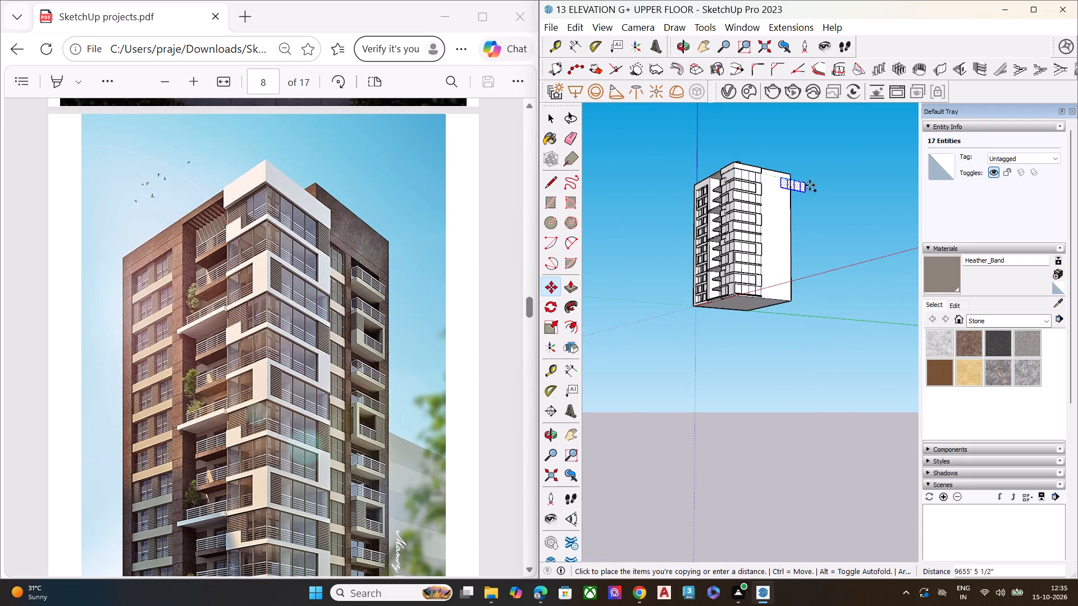
click(843, 194)
Copy the first vertical divider line of the detached window strip a short distance sideways to outline a narrow mullion.
scroll(845, 190, up, 8)
key(space)
scroll(826, 196, up, 12)
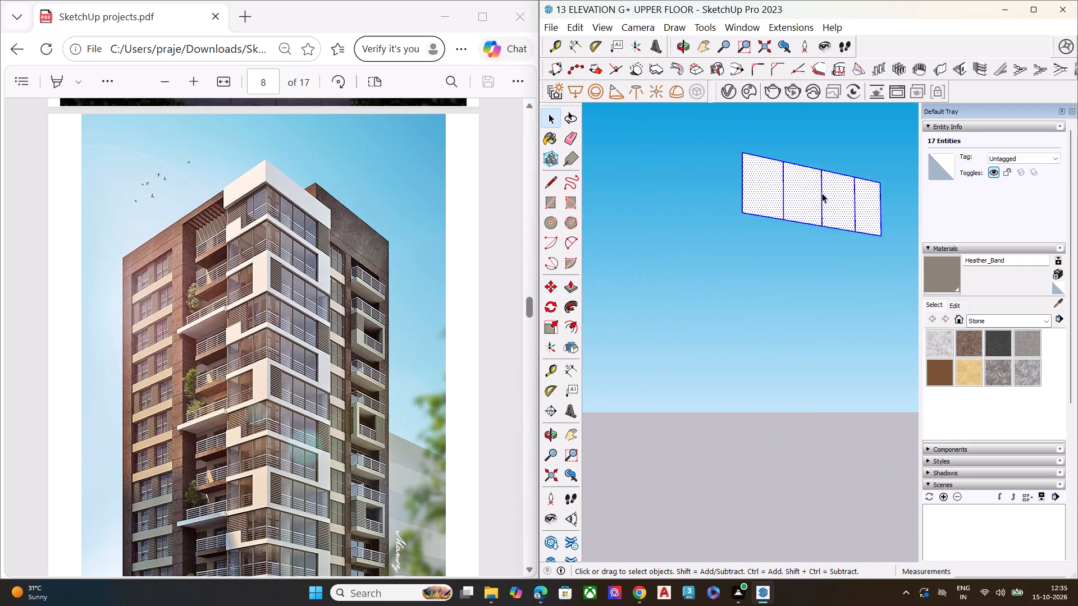
scroll(822, 193, up, 2)
scroll(822, 193, down, 1)
scroll(822, 193, up, 5)
click(754, 183)
click(748, 179)
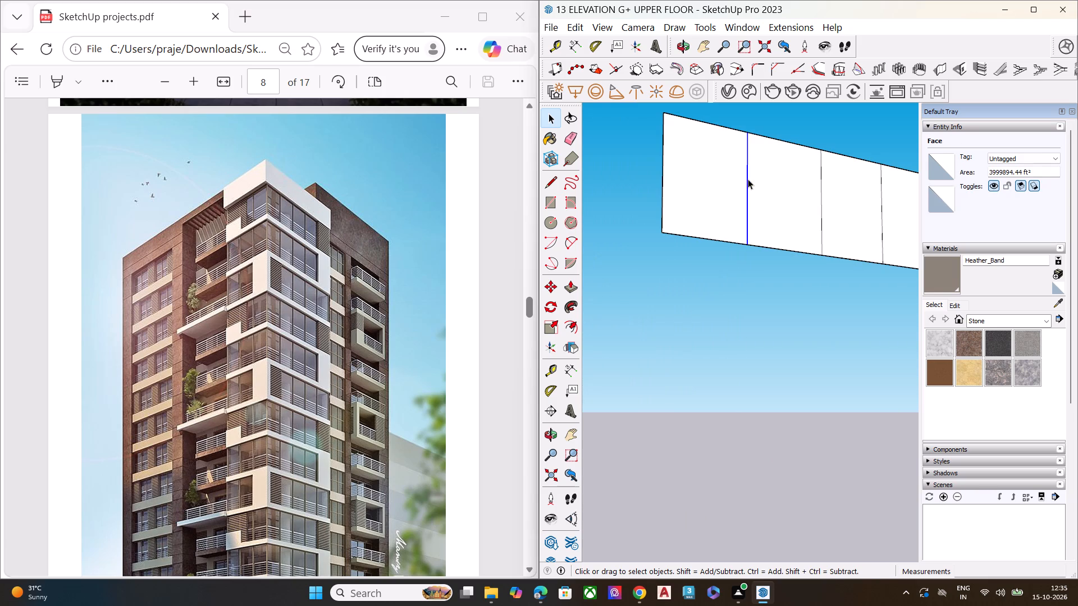
key(m)
click(749, 135)
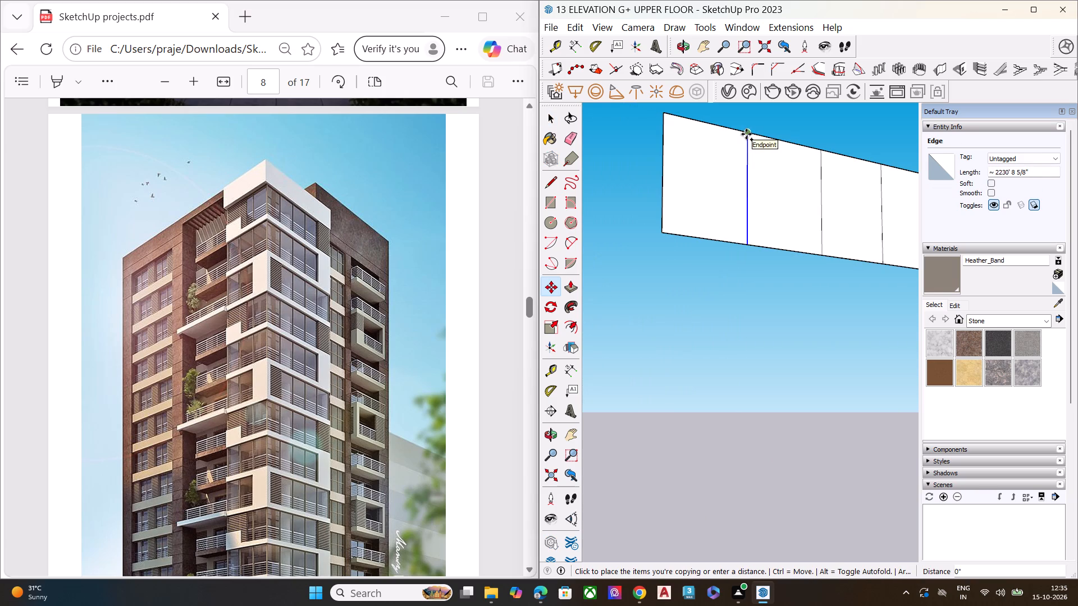
scroll(741, 131, up, 2)
scroll(741, 131, down, 1)
scroll(741, 131, up, 6)
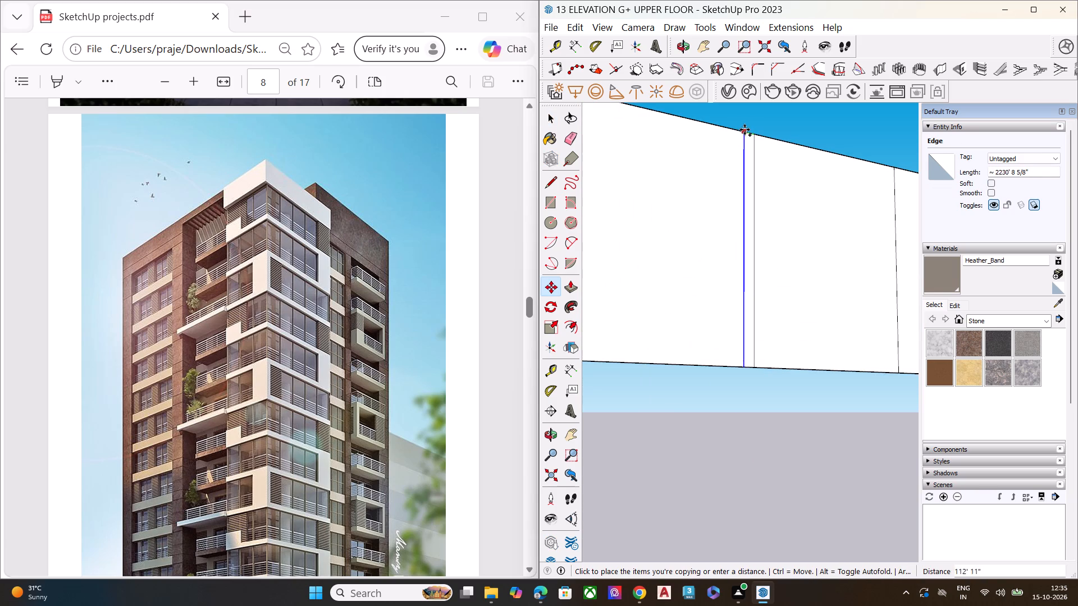
click(747, 131)
Copy the strip's second vertical divider line about 76' 7" sideways to outline a matching mullion.
scroll(683, 149, down, 2)
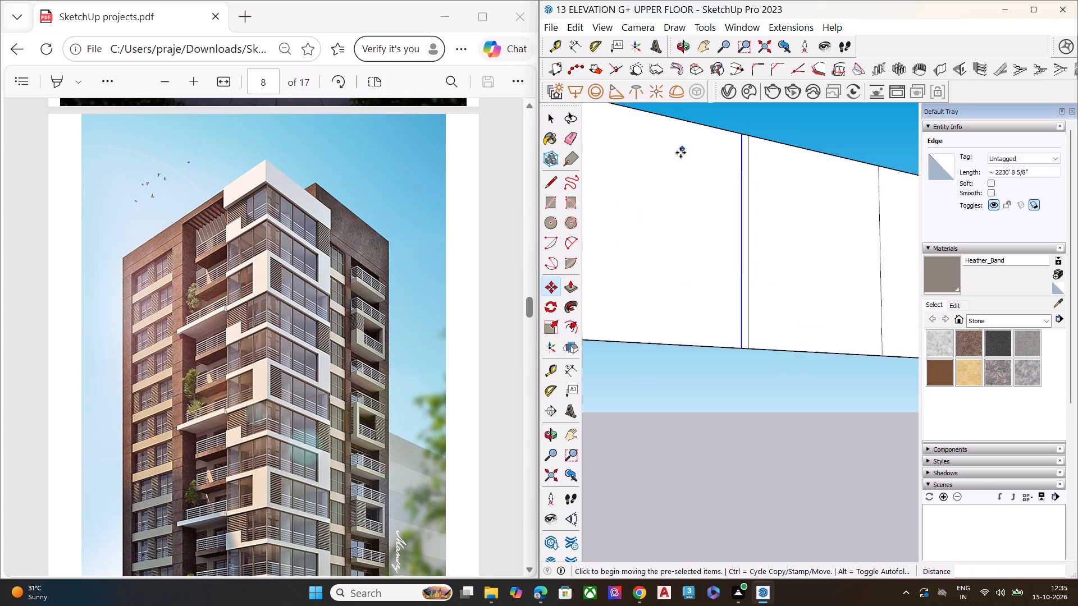
scroll(680, 153, down, 6)
scroll(824, 195, up, 2)
scroll(824, 195, down, 1)
scroll(824, 195, up, 6)
key(space)
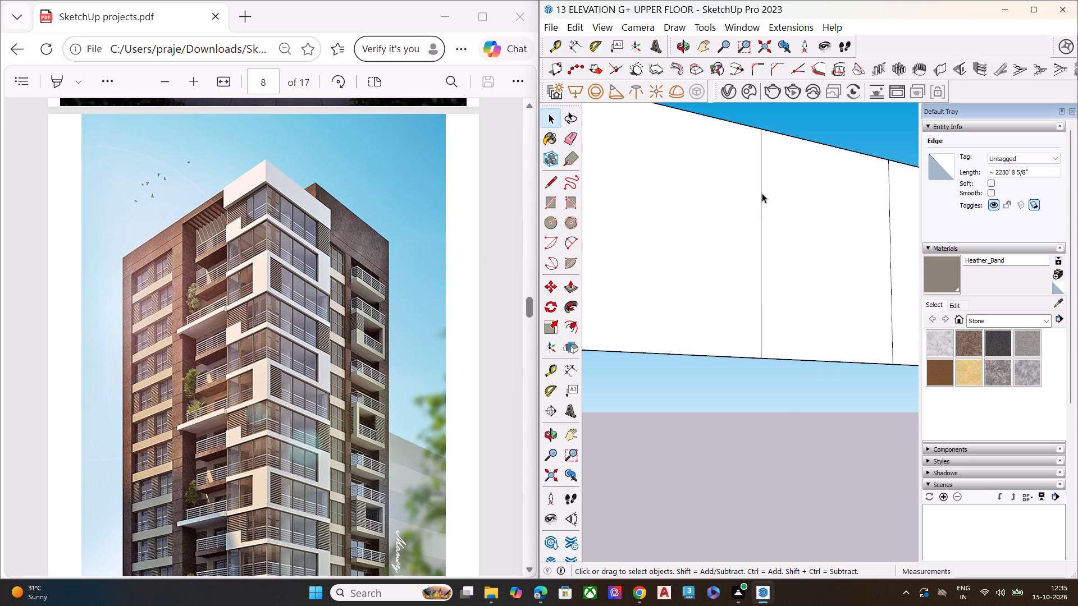
click(762, 193)
key(m)
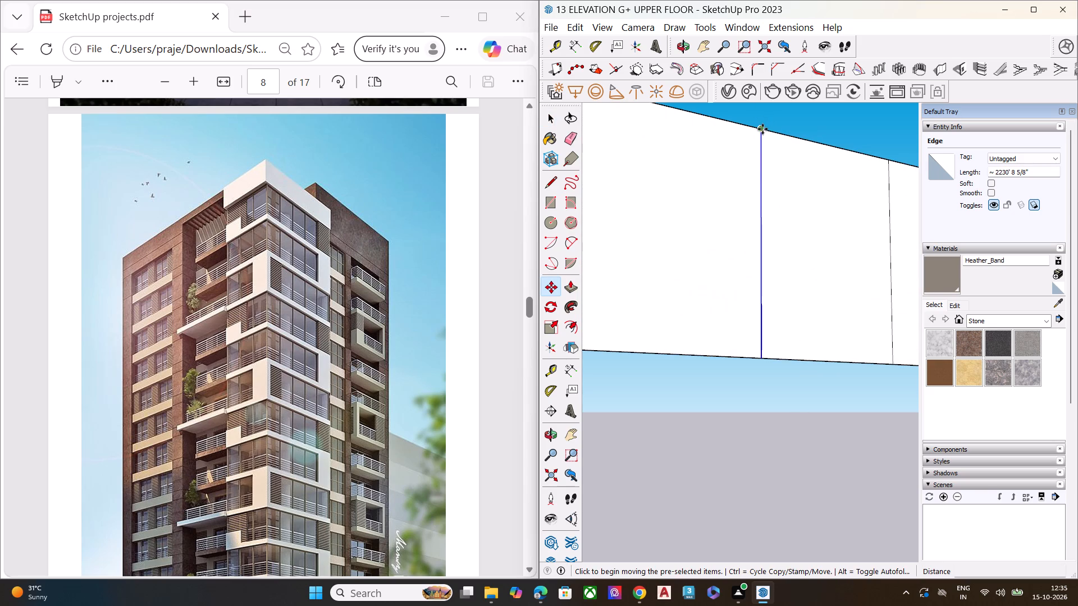
click(762, 129)
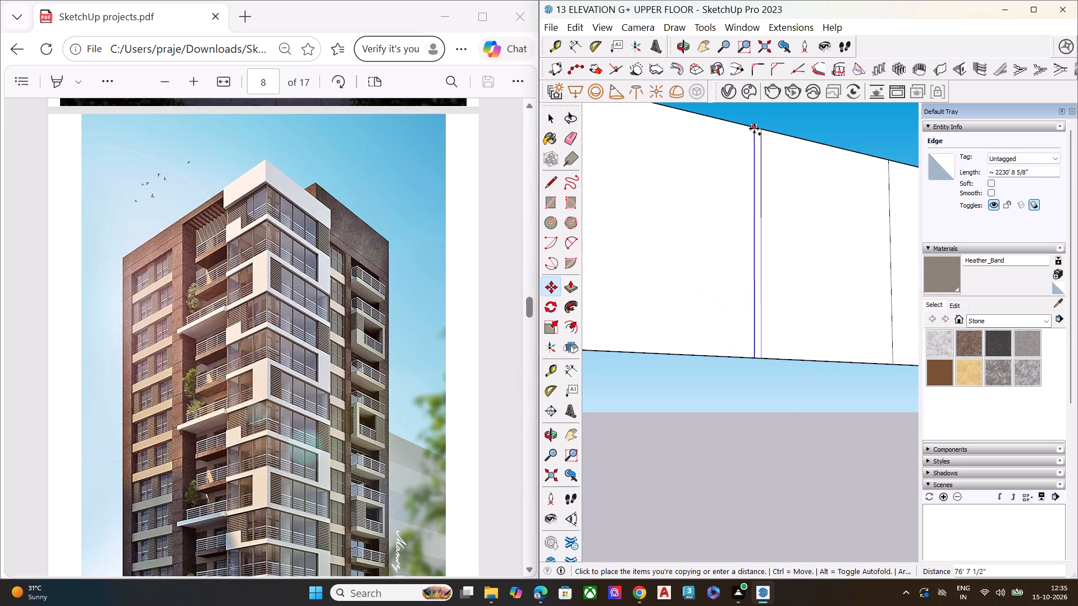
click(754, 128)
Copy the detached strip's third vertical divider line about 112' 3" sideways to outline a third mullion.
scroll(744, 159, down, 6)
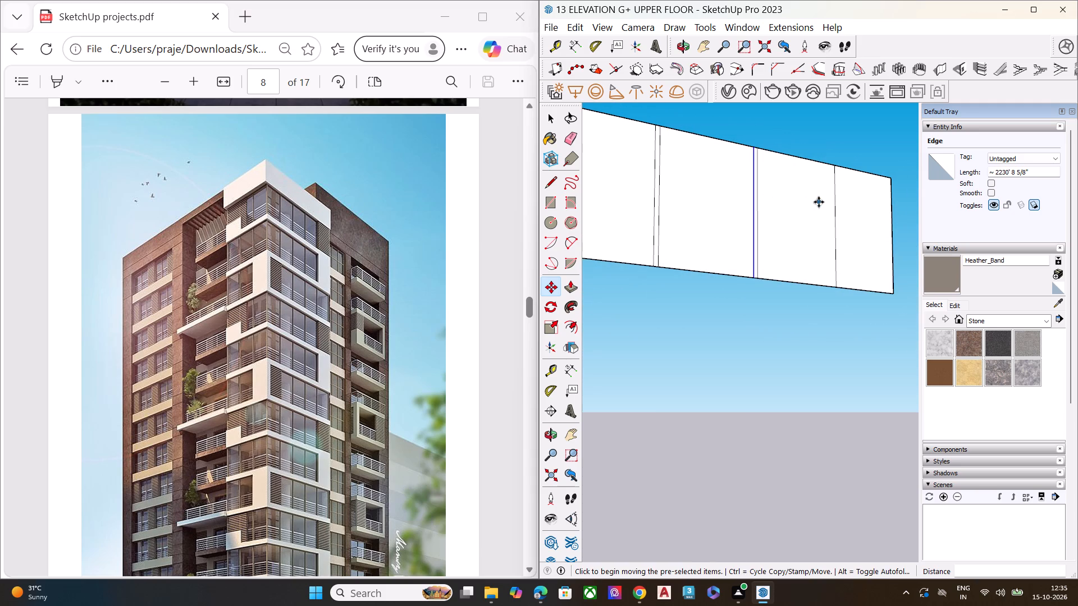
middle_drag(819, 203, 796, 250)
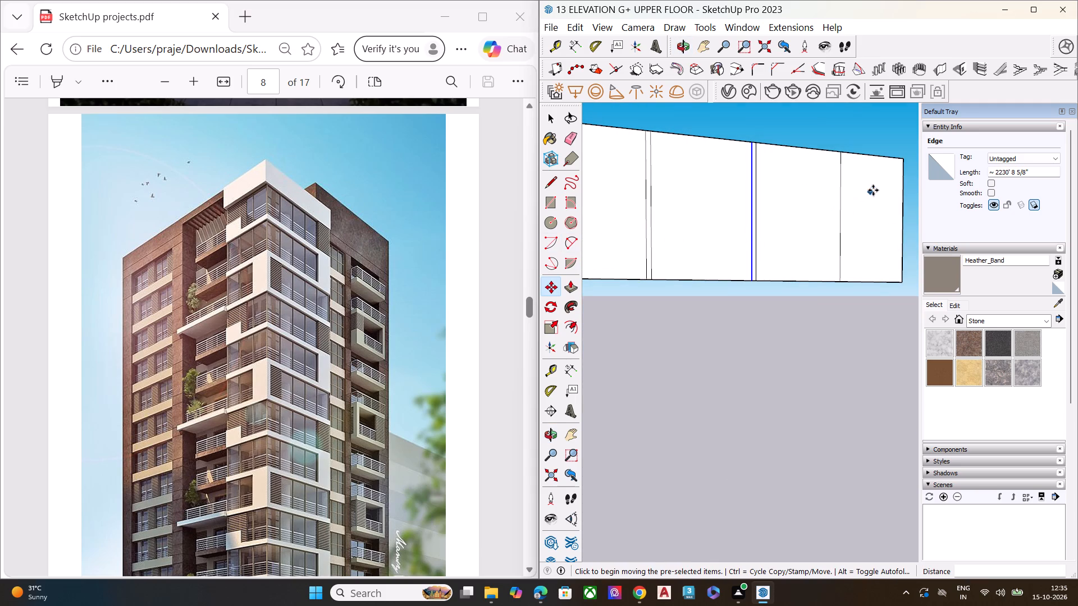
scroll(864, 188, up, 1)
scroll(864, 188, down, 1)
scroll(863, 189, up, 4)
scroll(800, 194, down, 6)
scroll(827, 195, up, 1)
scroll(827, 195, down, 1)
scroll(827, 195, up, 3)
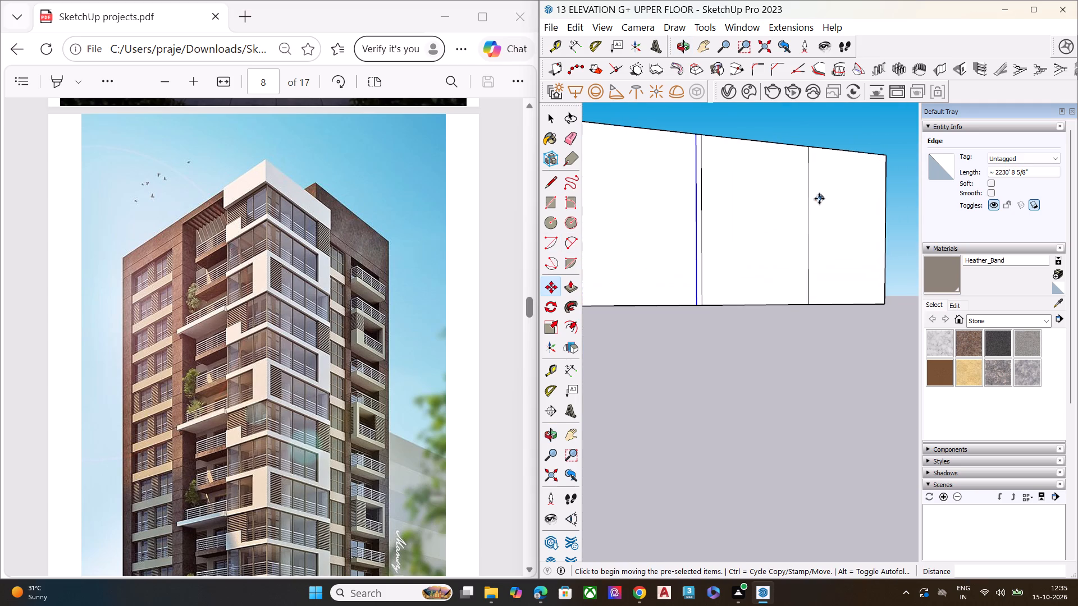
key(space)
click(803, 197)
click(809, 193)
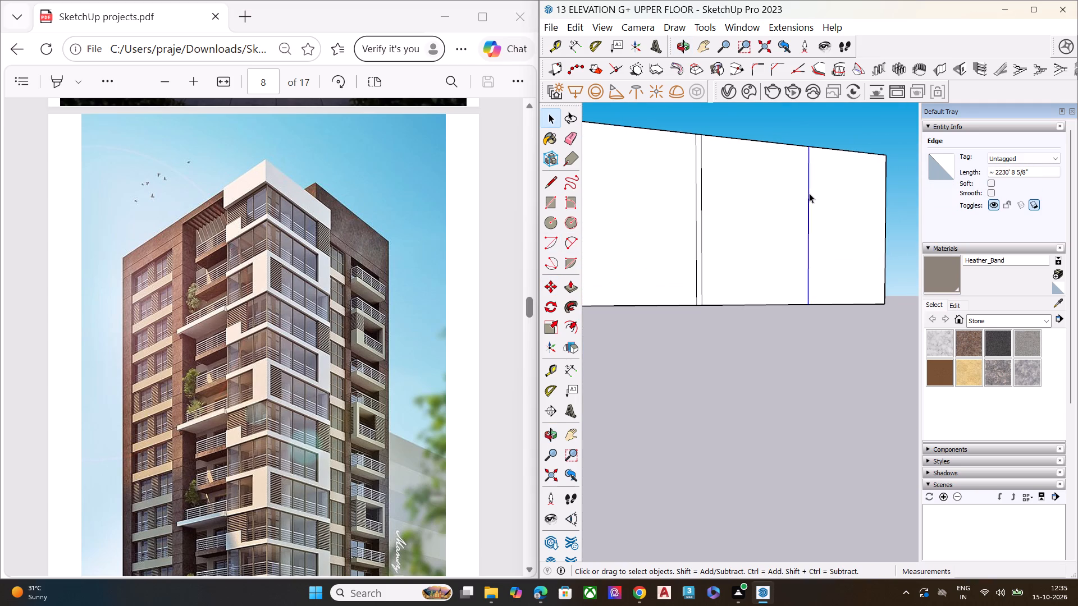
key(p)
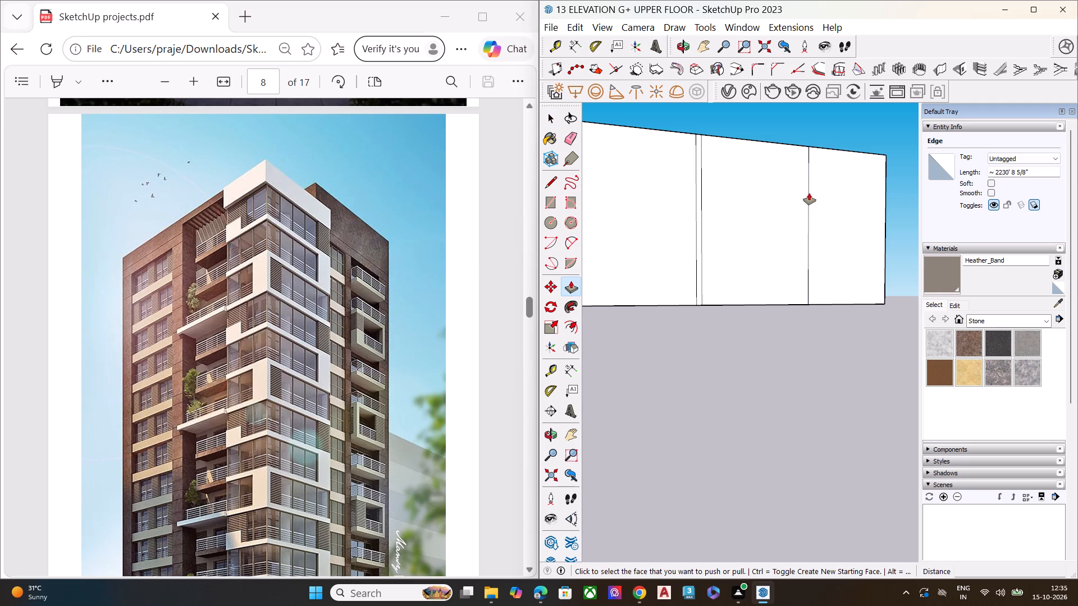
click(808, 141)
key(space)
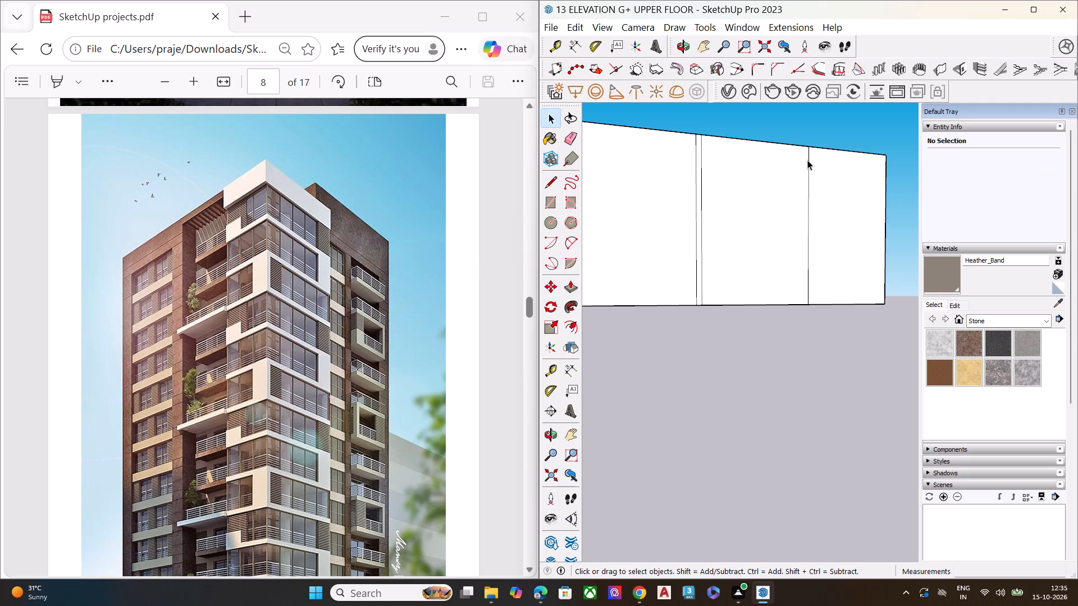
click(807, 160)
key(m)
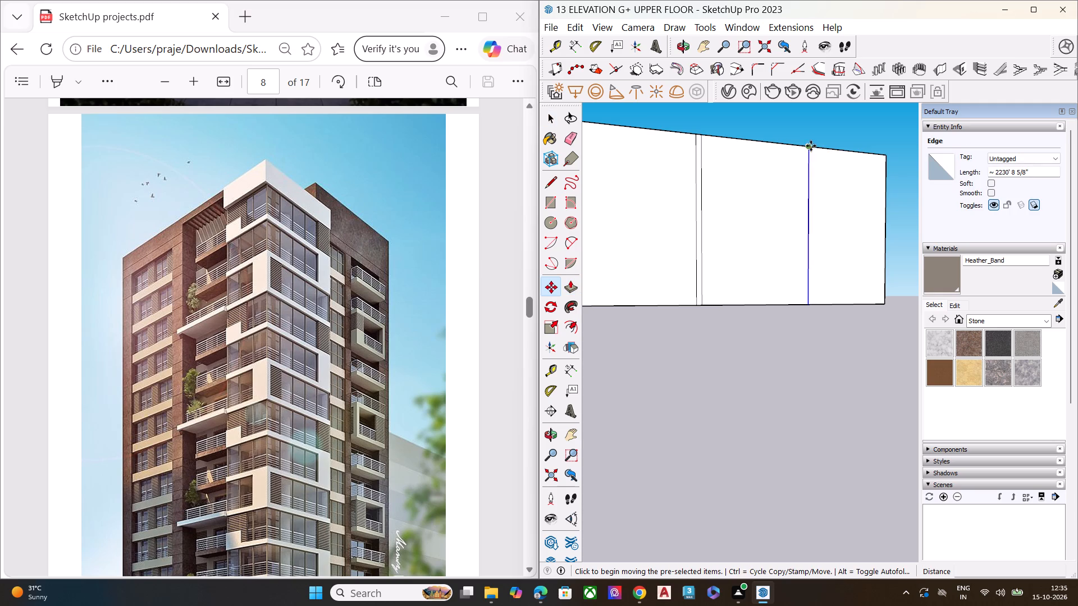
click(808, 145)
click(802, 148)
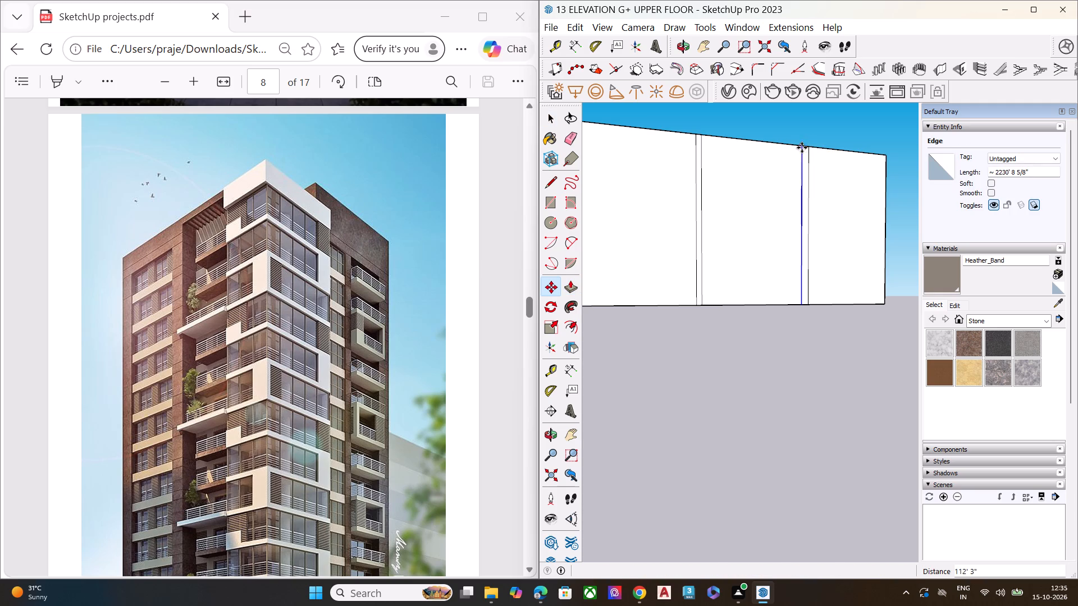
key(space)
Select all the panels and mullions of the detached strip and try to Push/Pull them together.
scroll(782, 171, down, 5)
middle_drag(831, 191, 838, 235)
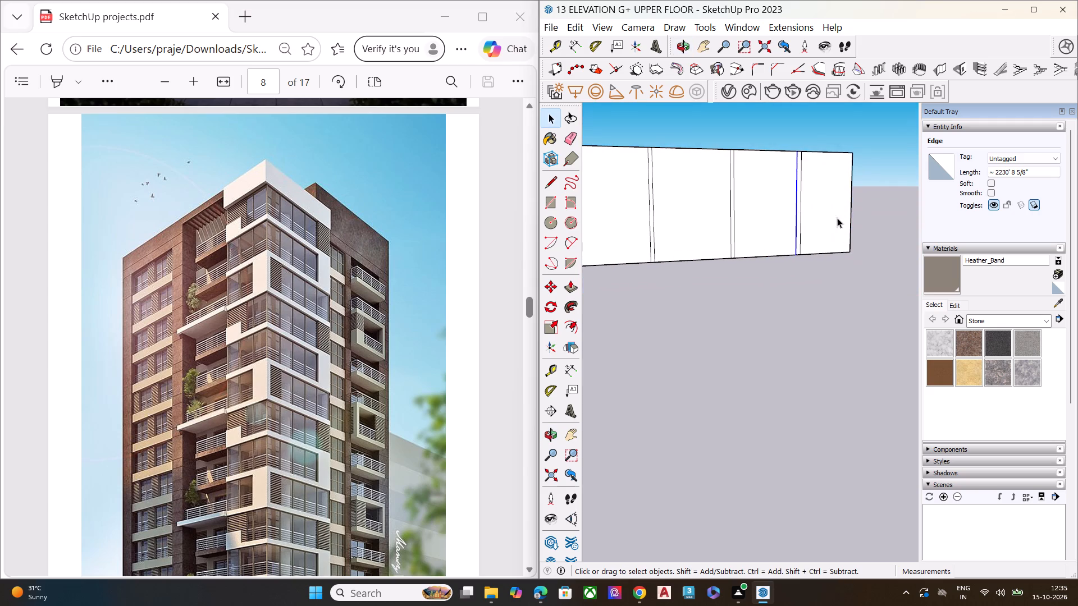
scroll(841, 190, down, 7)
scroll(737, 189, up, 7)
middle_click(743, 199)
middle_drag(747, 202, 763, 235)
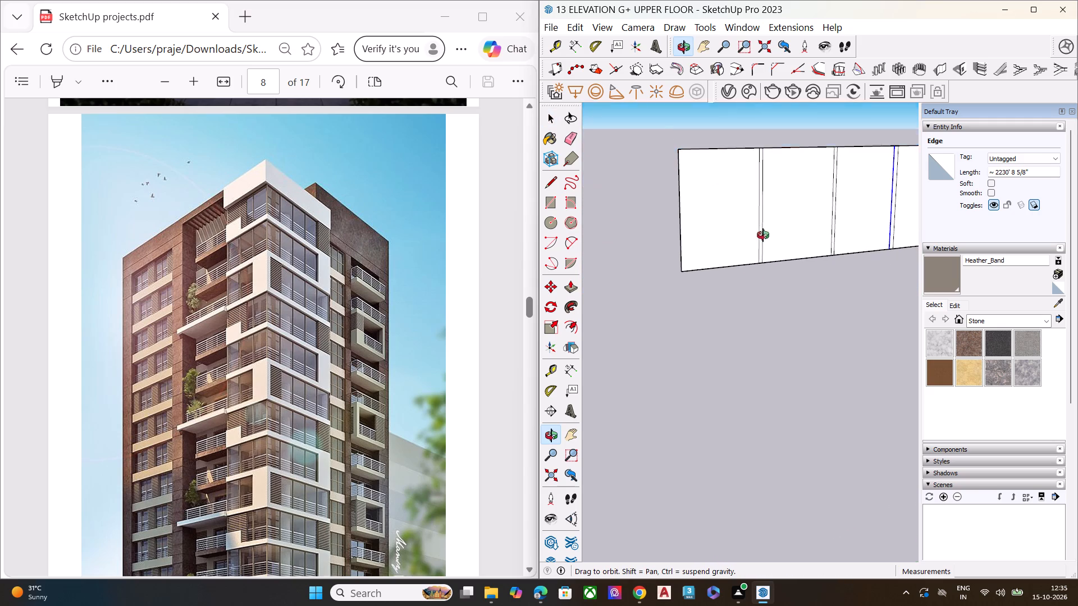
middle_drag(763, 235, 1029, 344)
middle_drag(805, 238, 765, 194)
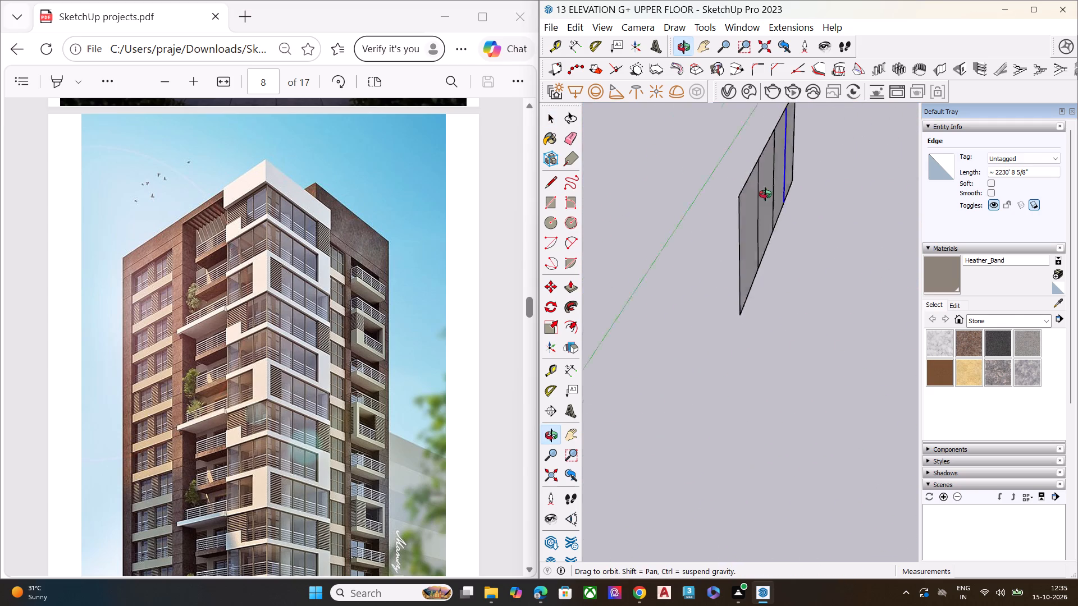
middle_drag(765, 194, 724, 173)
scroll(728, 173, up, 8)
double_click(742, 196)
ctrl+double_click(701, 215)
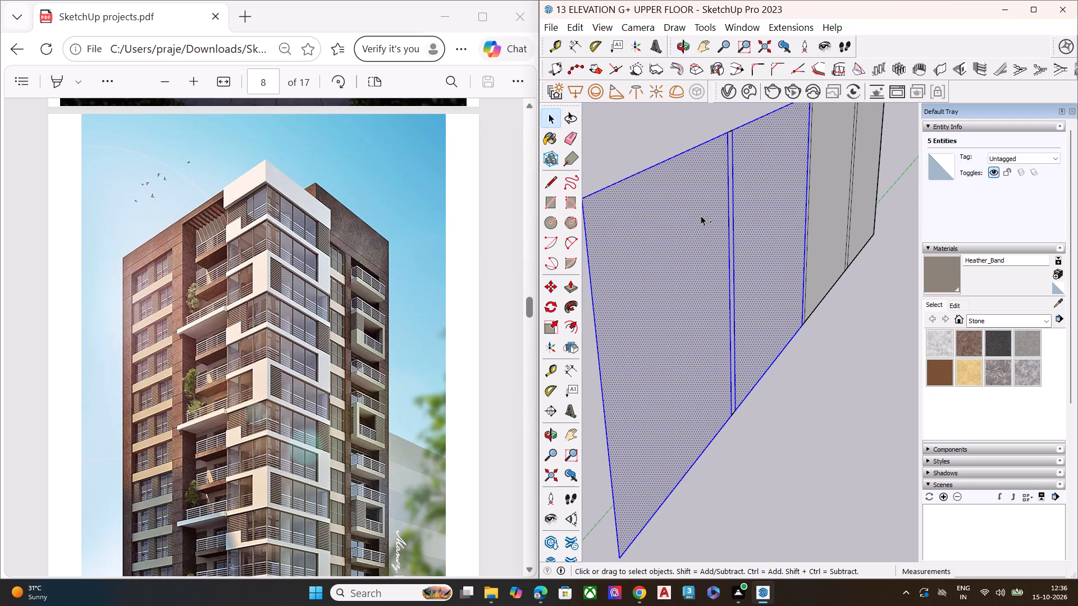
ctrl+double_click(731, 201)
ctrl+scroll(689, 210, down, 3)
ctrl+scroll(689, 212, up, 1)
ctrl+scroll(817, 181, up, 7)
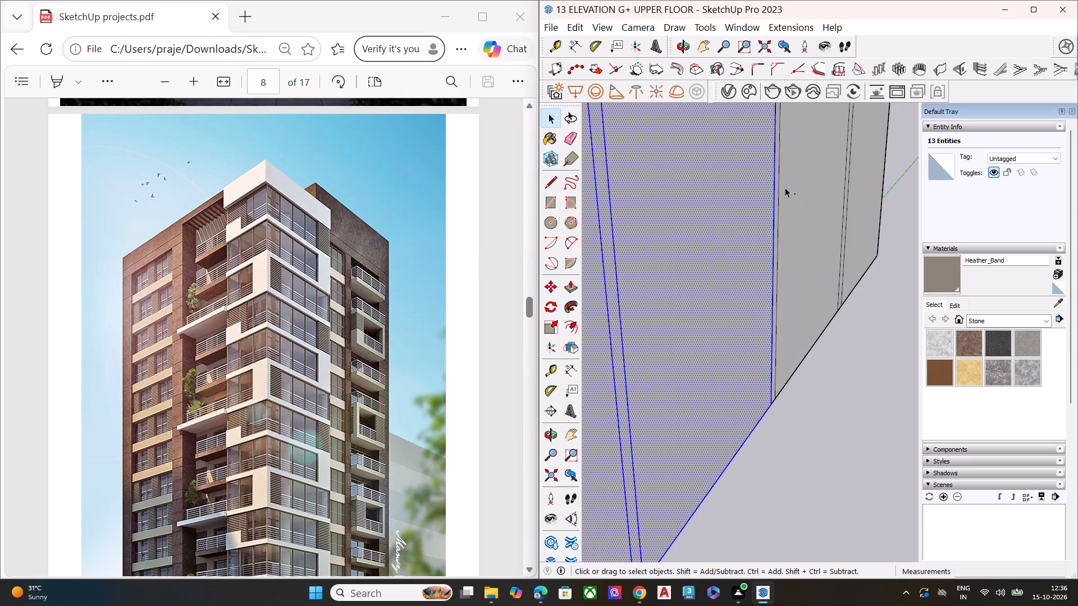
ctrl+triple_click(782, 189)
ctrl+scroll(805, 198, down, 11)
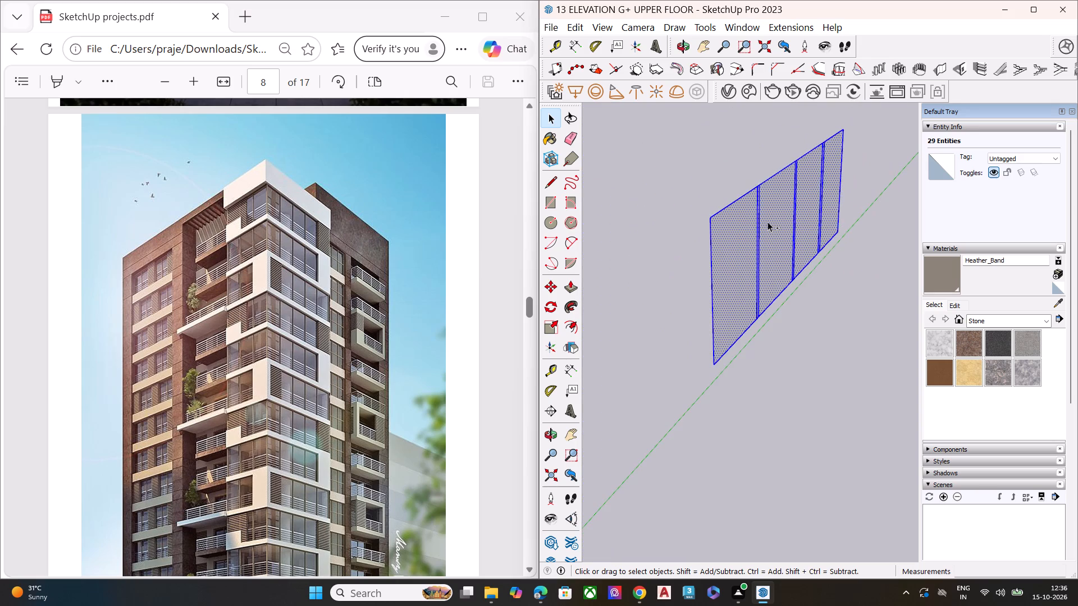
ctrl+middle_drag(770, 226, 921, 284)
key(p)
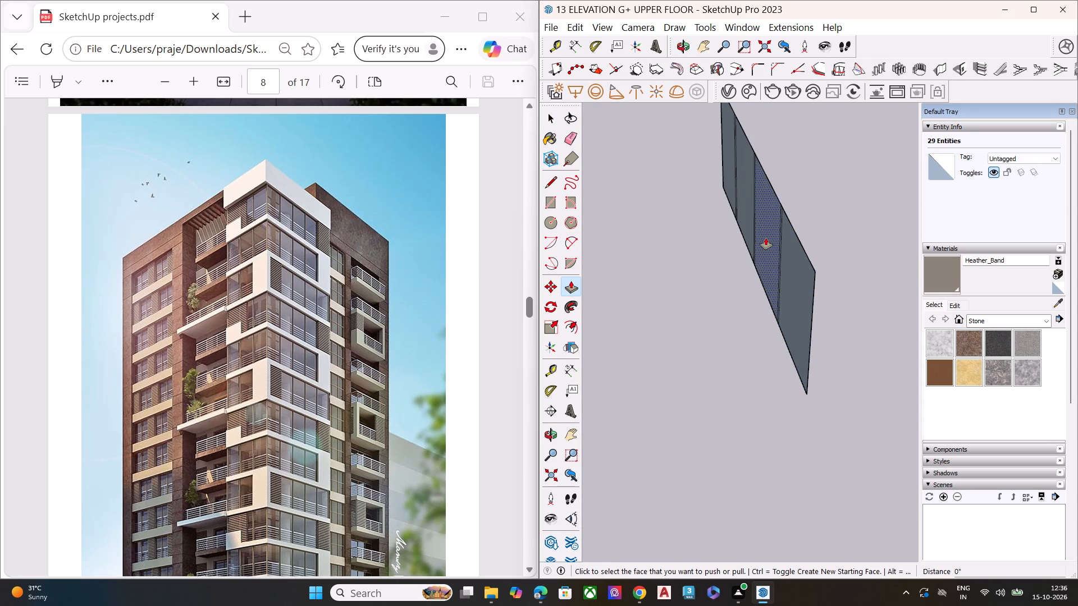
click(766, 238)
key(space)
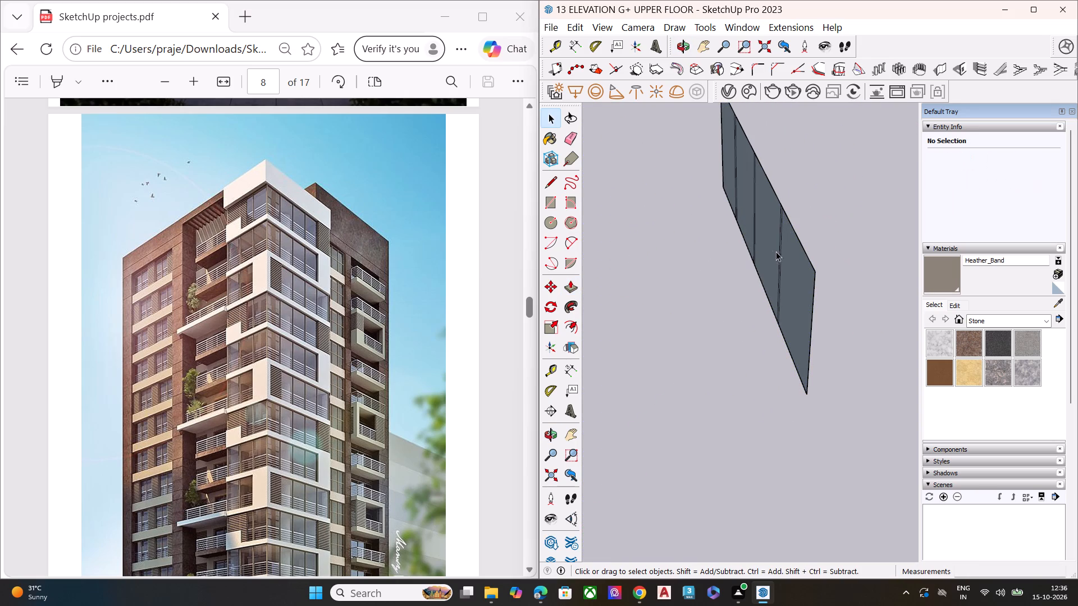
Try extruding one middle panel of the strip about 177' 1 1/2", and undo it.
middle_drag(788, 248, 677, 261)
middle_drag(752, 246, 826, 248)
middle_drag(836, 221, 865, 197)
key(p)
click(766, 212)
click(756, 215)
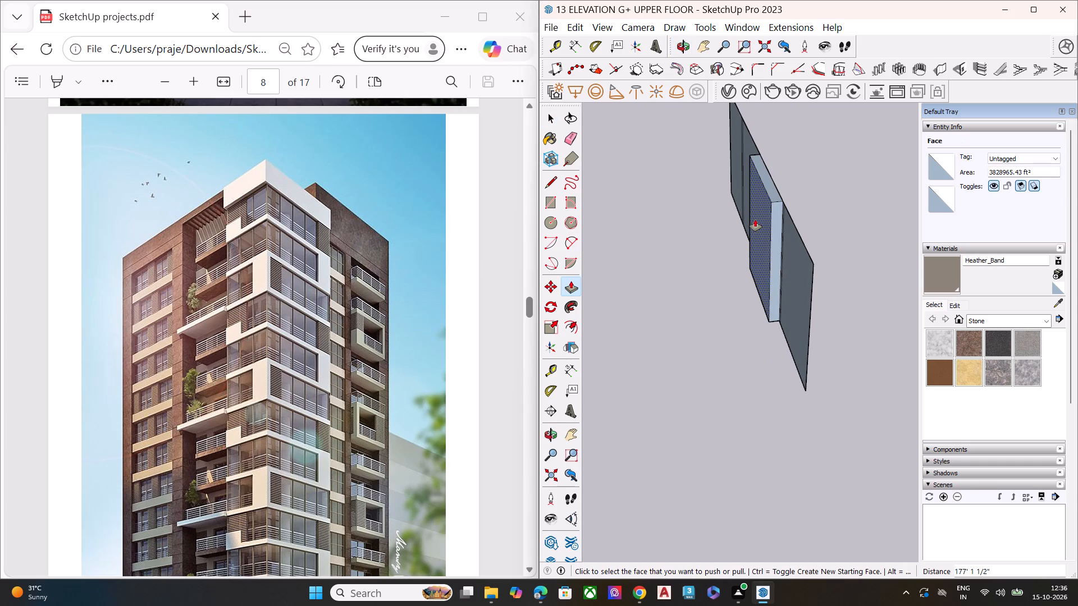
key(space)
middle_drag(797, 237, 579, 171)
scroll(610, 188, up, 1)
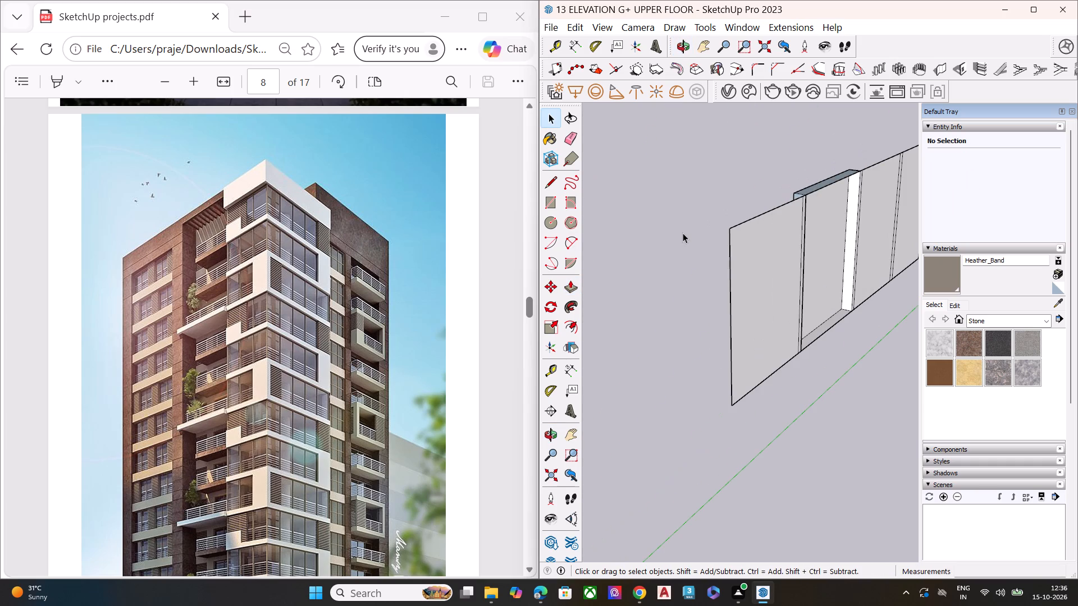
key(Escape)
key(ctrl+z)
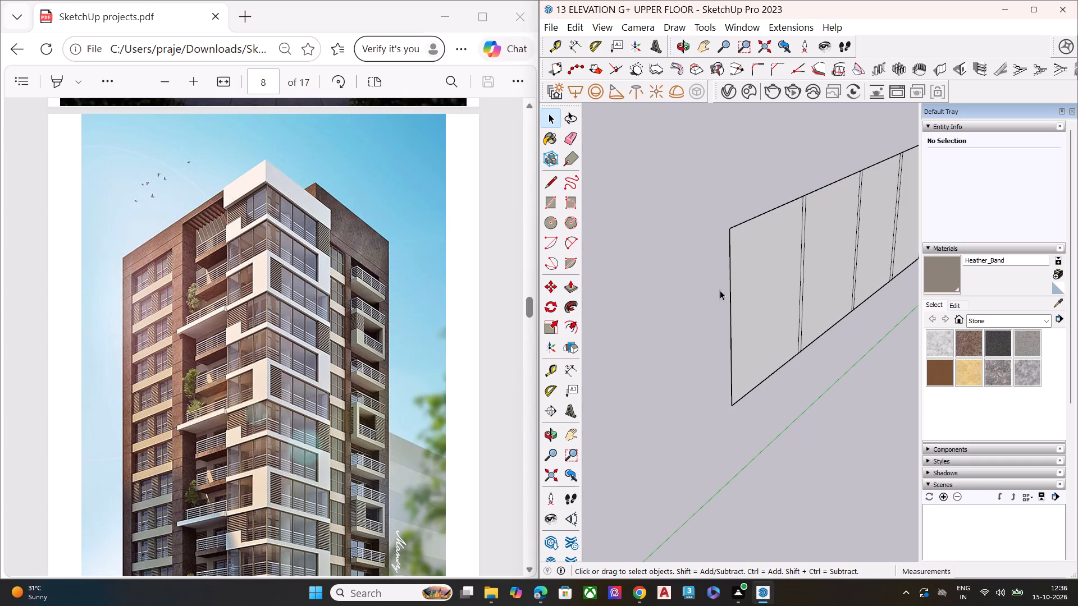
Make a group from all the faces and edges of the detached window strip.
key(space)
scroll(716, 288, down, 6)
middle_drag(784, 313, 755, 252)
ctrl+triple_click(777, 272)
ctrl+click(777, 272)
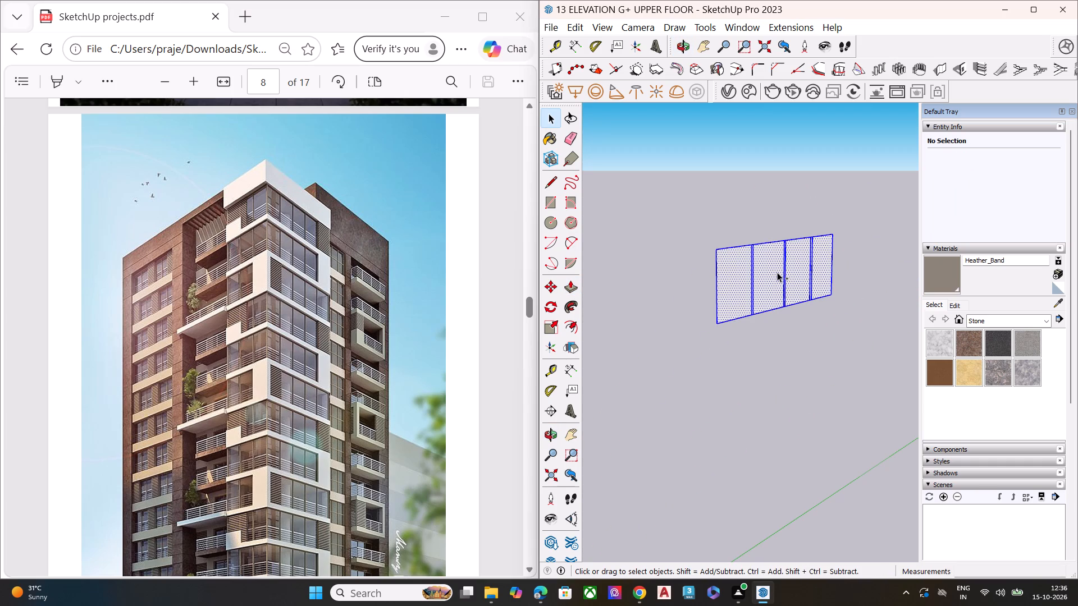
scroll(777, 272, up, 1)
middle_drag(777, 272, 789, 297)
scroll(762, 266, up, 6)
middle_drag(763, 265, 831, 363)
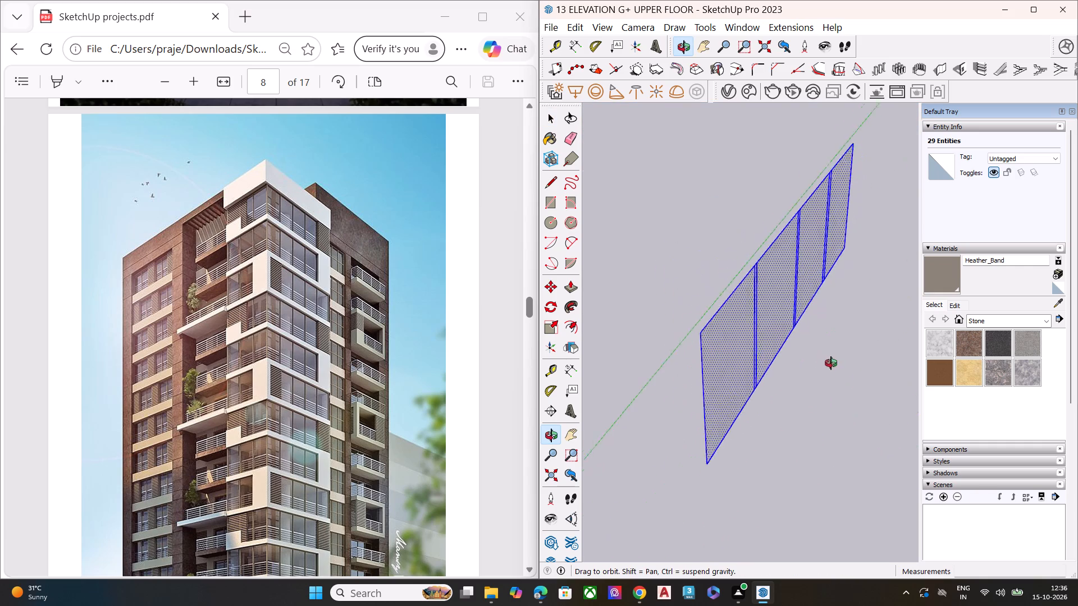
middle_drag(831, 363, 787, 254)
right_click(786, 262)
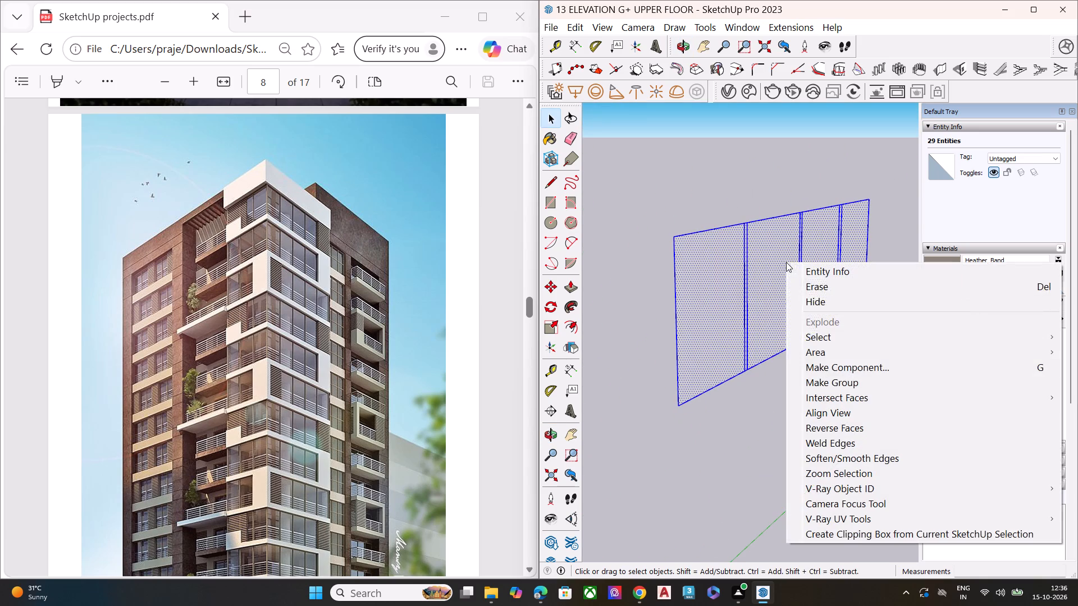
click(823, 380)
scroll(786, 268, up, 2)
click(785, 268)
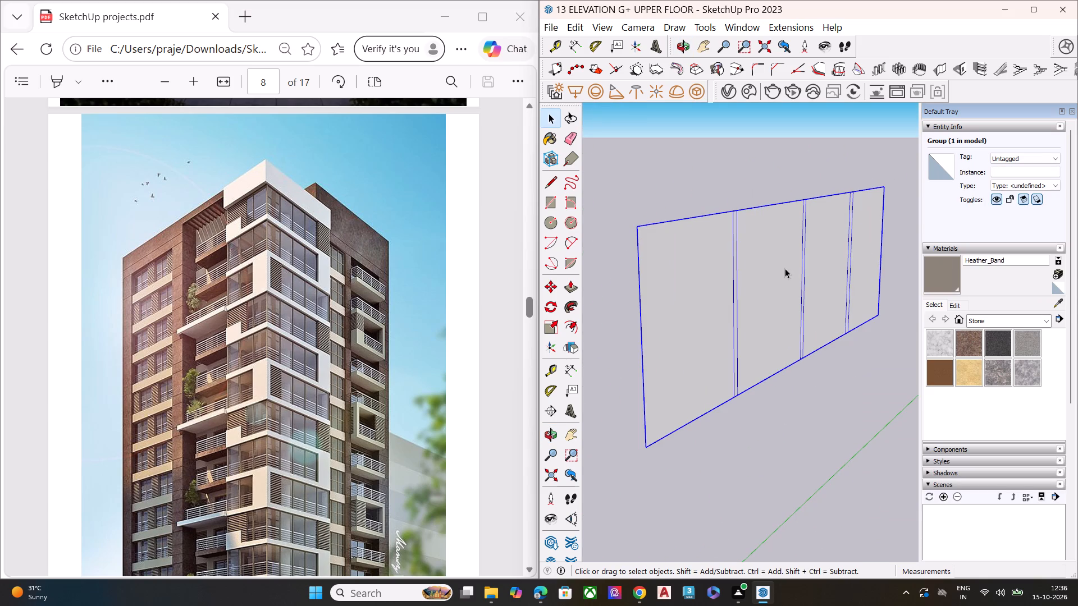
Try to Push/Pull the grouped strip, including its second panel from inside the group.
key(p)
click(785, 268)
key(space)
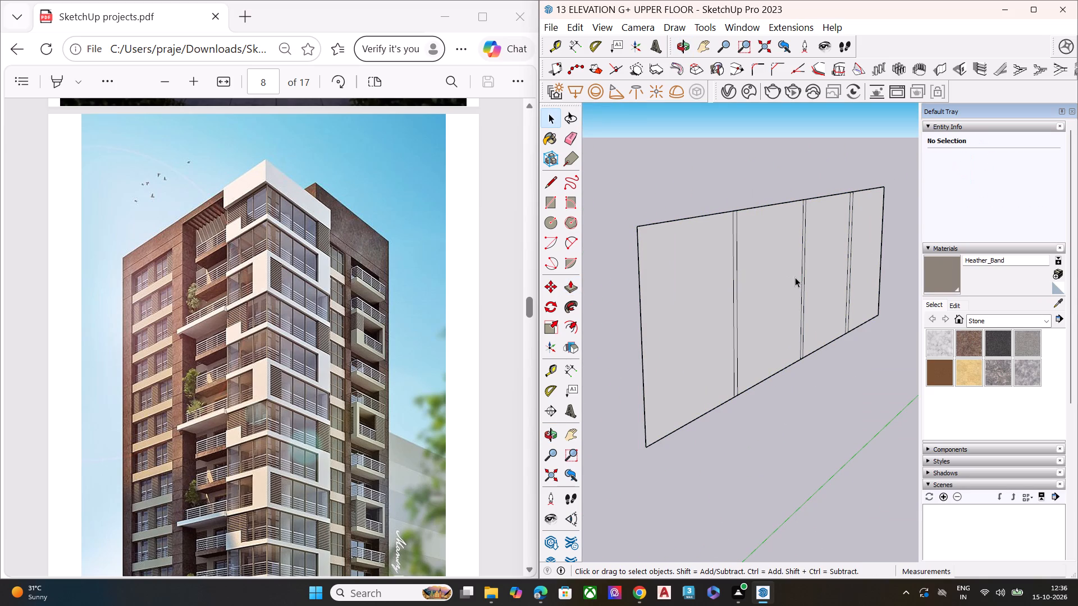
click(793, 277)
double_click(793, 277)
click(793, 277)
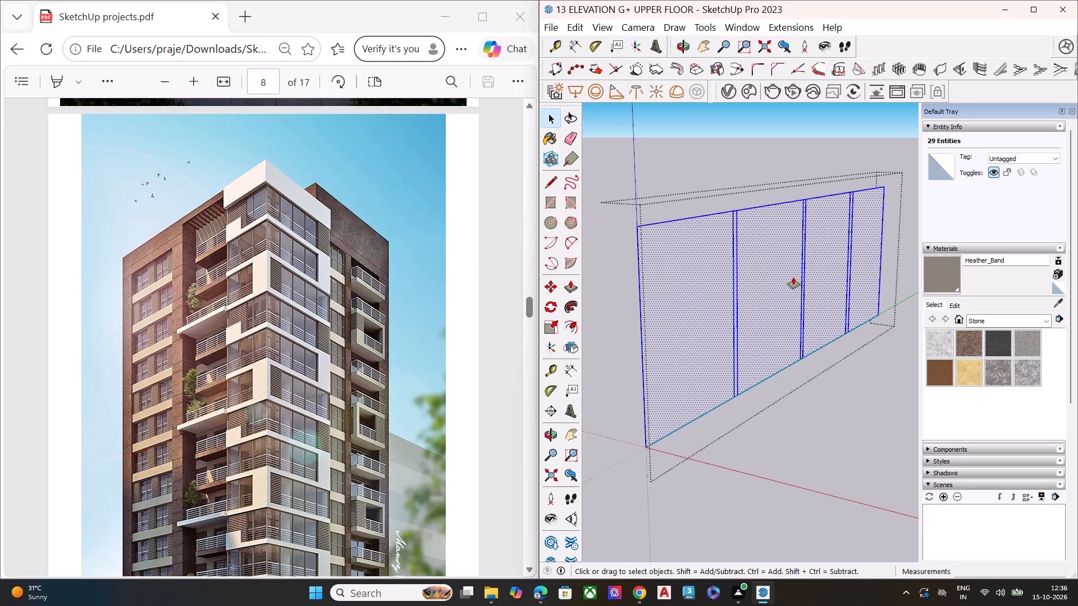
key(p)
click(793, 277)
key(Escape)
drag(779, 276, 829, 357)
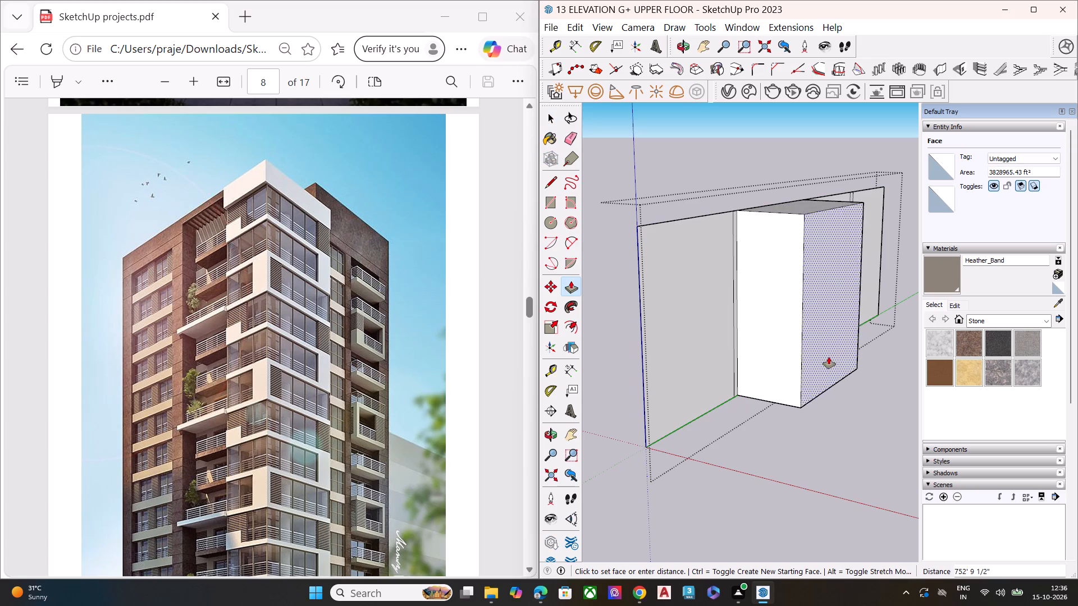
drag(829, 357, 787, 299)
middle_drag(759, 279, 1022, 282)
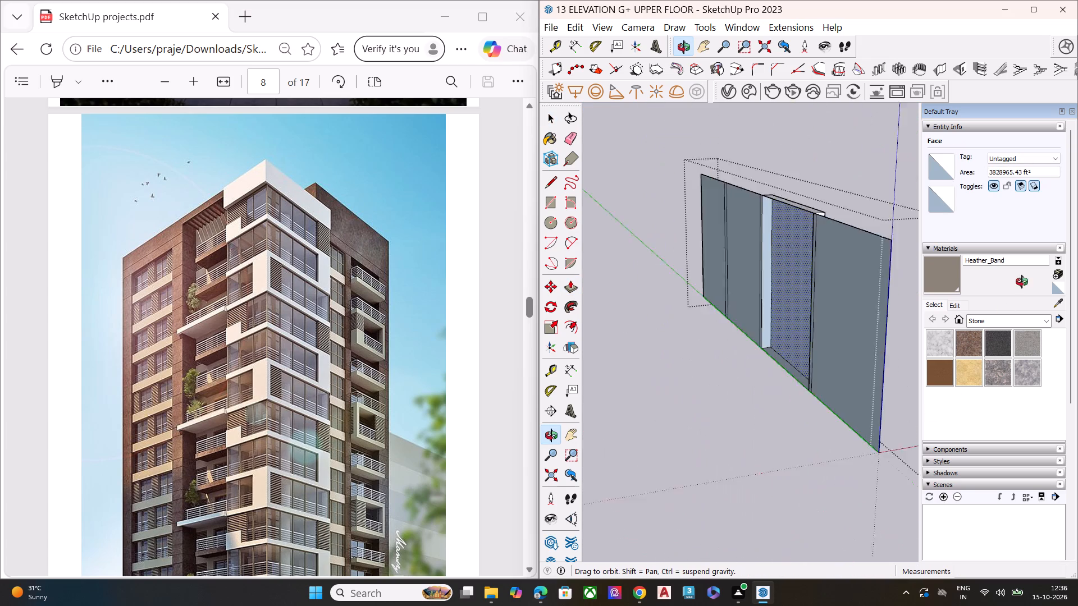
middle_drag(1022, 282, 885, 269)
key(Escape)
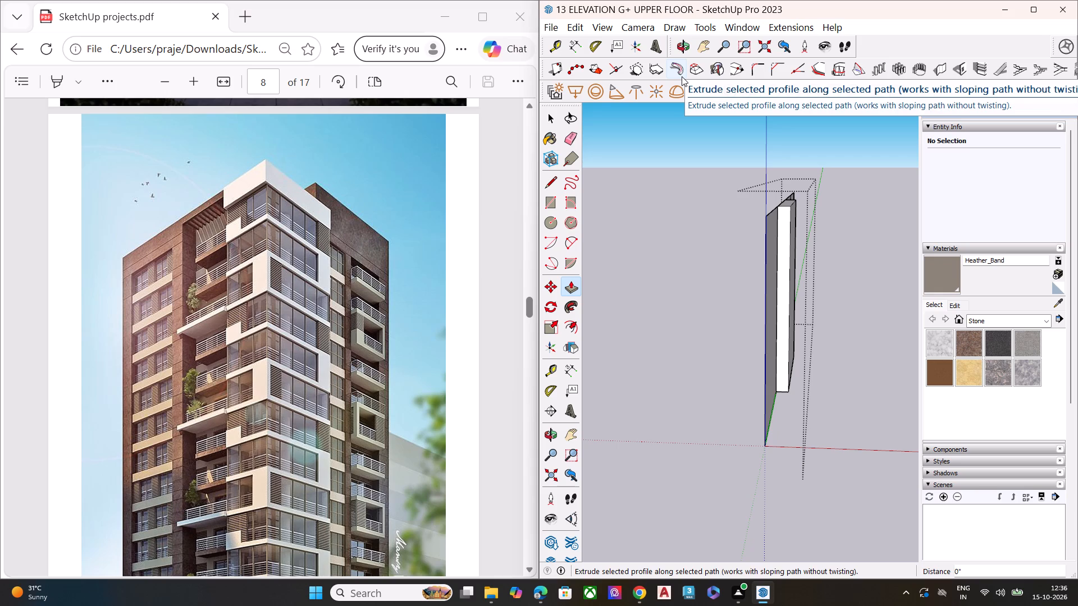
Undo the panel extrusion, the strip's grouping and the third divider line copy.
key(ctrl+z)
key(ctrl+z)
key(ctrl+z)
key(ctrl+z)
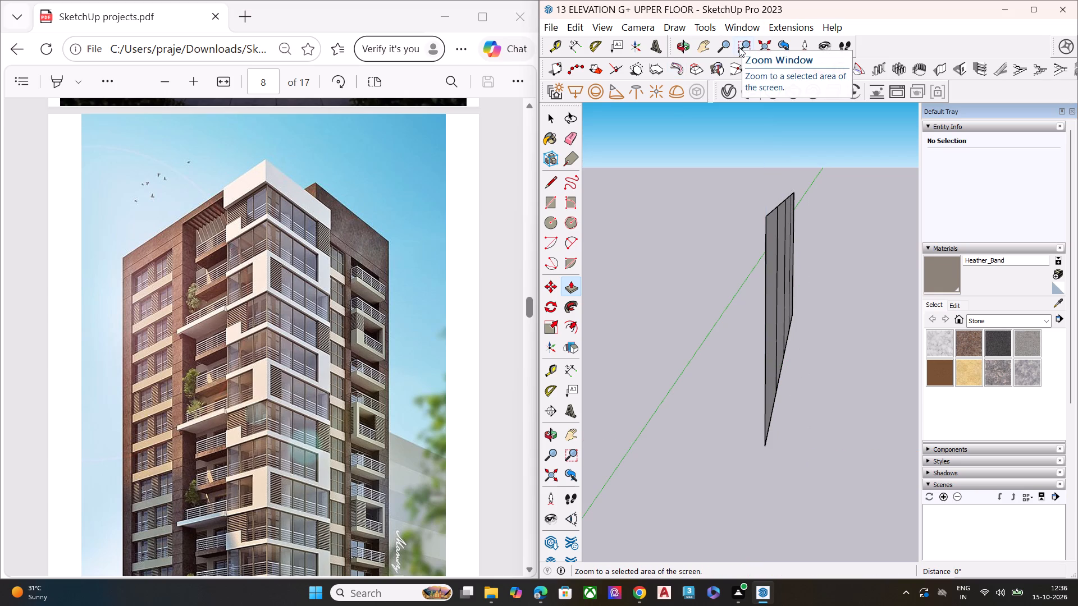
Delete the entire detached window strip from the empty space beside the building.
scroll(785, 221, down, 3)
key(space)
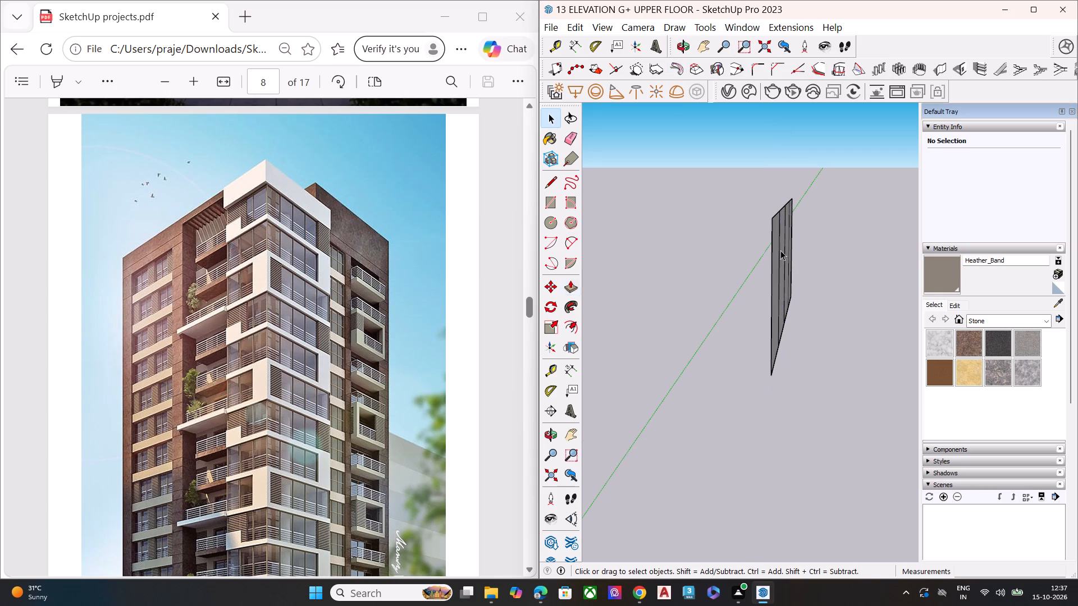
middle_drag(784, 249, 788, 397)
key(space)
drag(752, 116, 825, 469)
middle_drag(722, 373, 660, 187)
key(Delete)
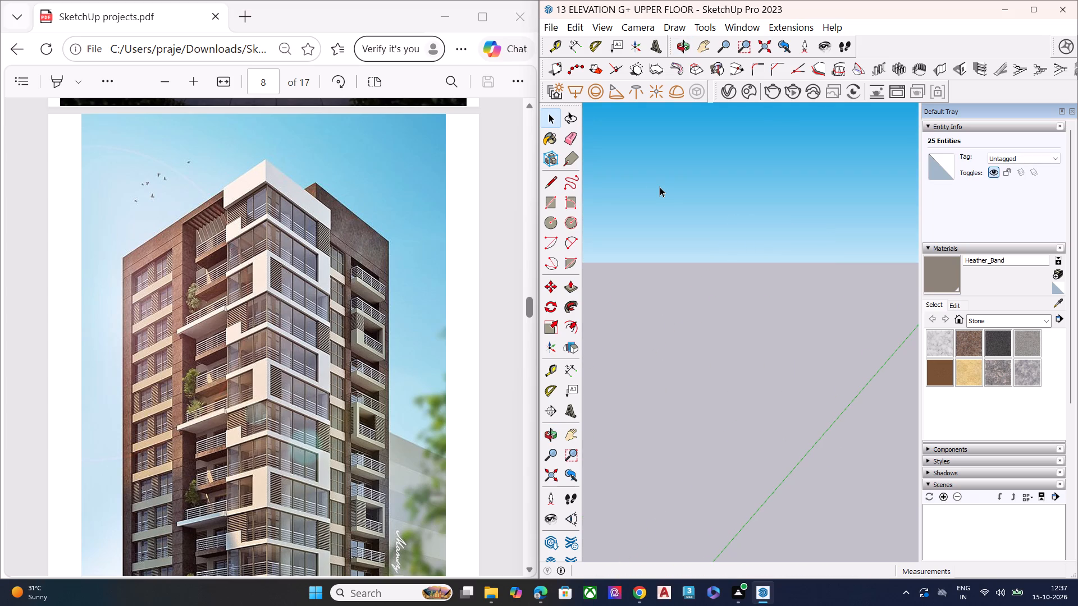
Return to the high-rise building and examine the top floors of its balcony and corner block side.
scroll(674, 205, down, 4)
scroll(693, 275, up, 2)
scroll(696, 293, down, 11)
scroll(747, 267, down, 4)
scroll(751, 305, up, 1)
scroll(755, 315, down, 6)
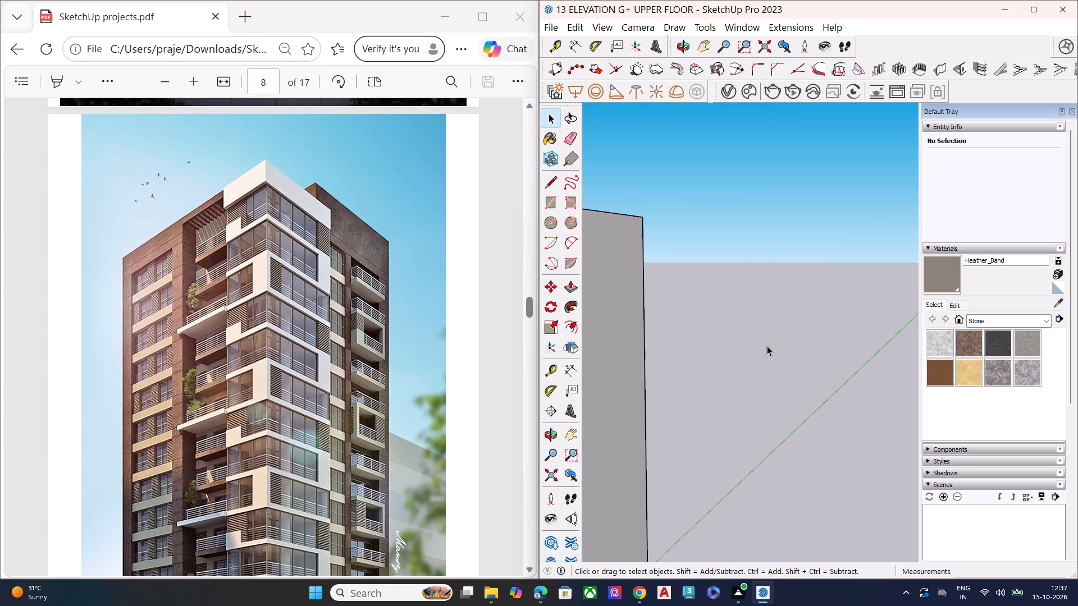
scroll(767, 346, down, 2)
scroll(769, 351, up, 2)
scroll(770, 353, down, 1)
scroll(773, 357, up, 2)
scroll(774, 359, down, 3)
scroll(780, 369, up, 1)
scroll(775, 367, down, 18)
middle_drag(700, 434, 857, 368)
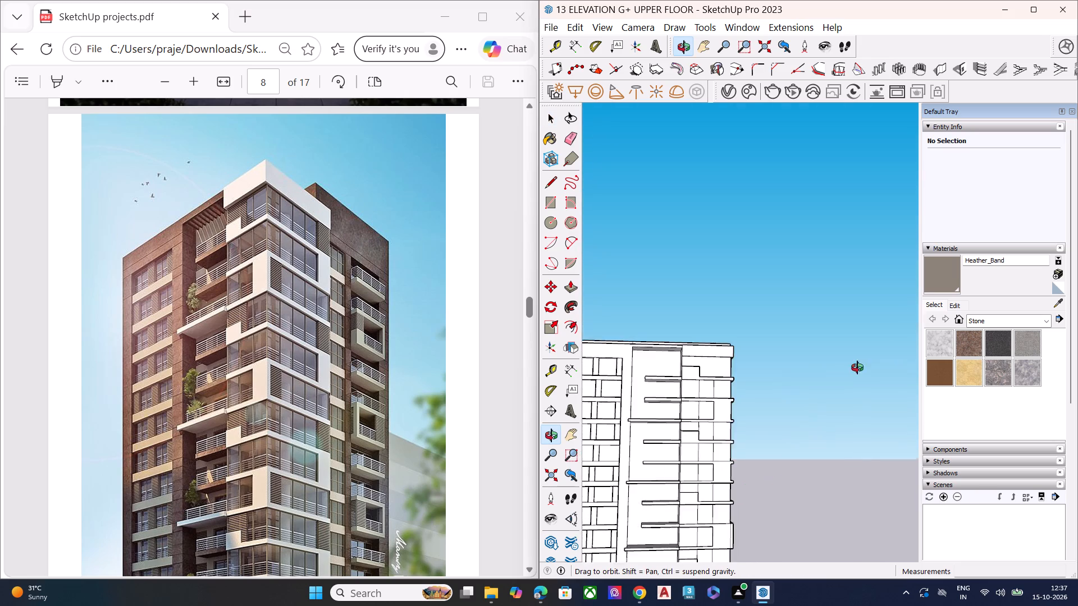
middle_drag(857, 368, 869, 420)
middle_drag(615, 435, 736, 431)
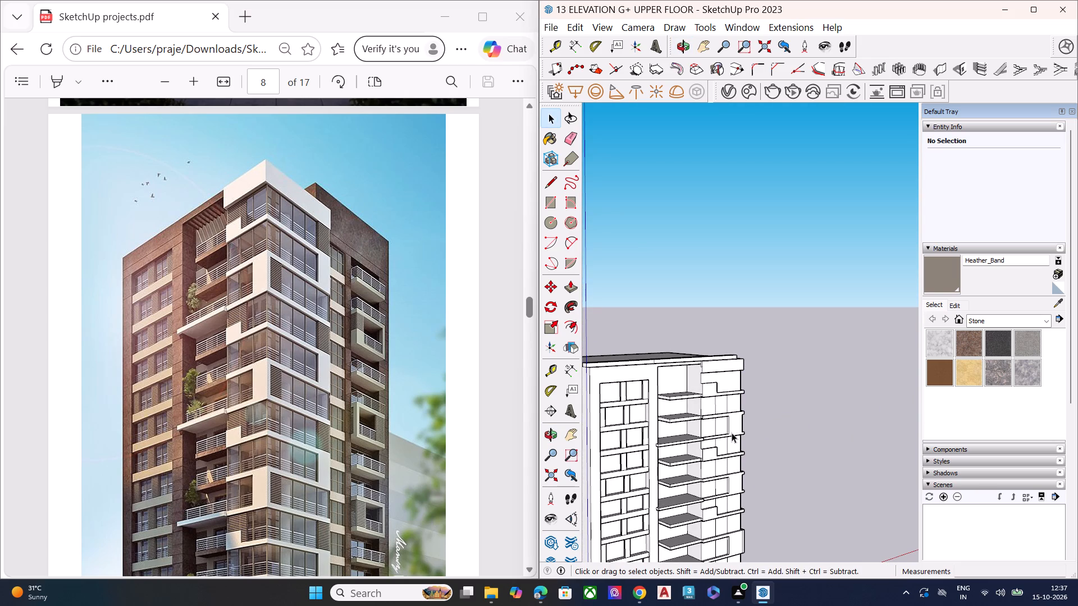
scroll(733, 435, up, 1)
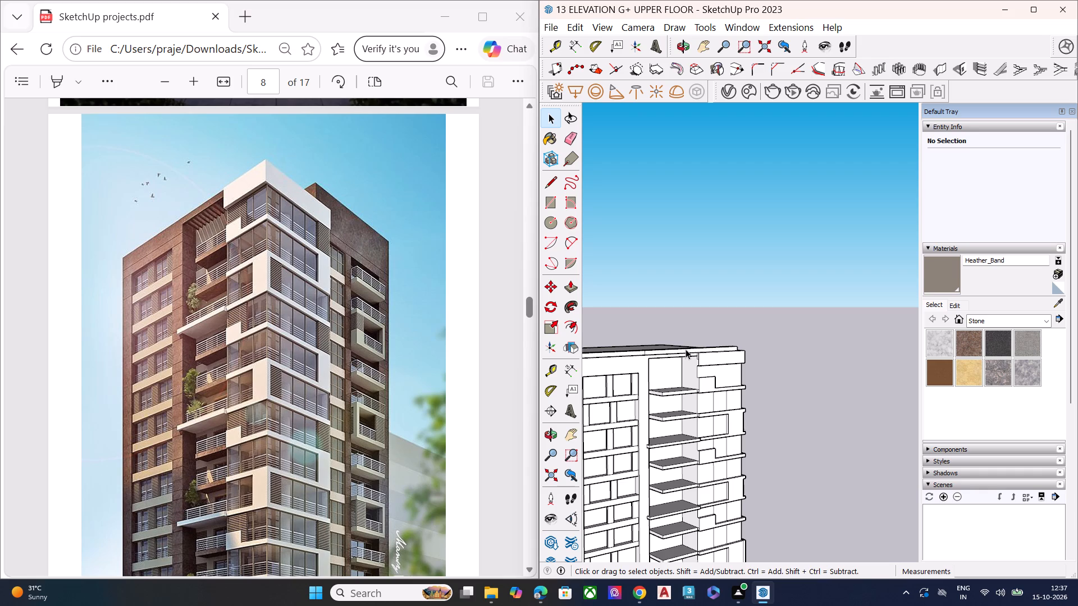
Examine the glazed corner block's top floors, including the roof band, window divisions and projecting frames.
scroll(741, 382, down, 6)
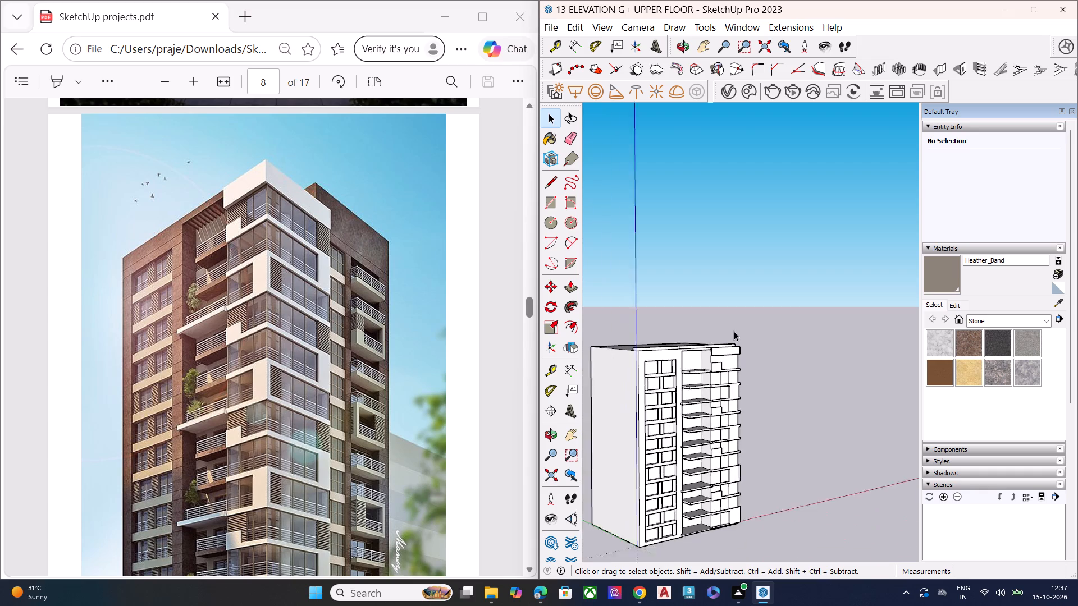
scroll(734, 331, down, 3)
middle_drag(718, 423, 637, 388)
scroll(734, 356, up, 10)
middle_drag(746, 371, 474, 368)
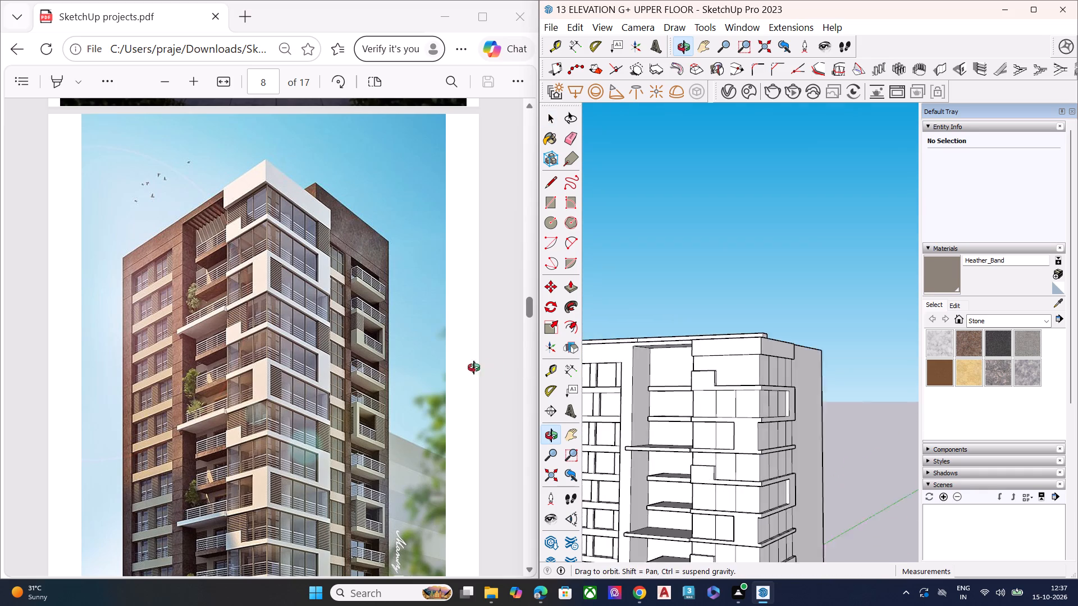
middle_drag(474, 368, 455, 370)
scroll(766, 366, up, 3)
scroll(766, 362, down, 2)
scroll(766, 362, up, 5)
middle_drag(745, 365, 618, 341)
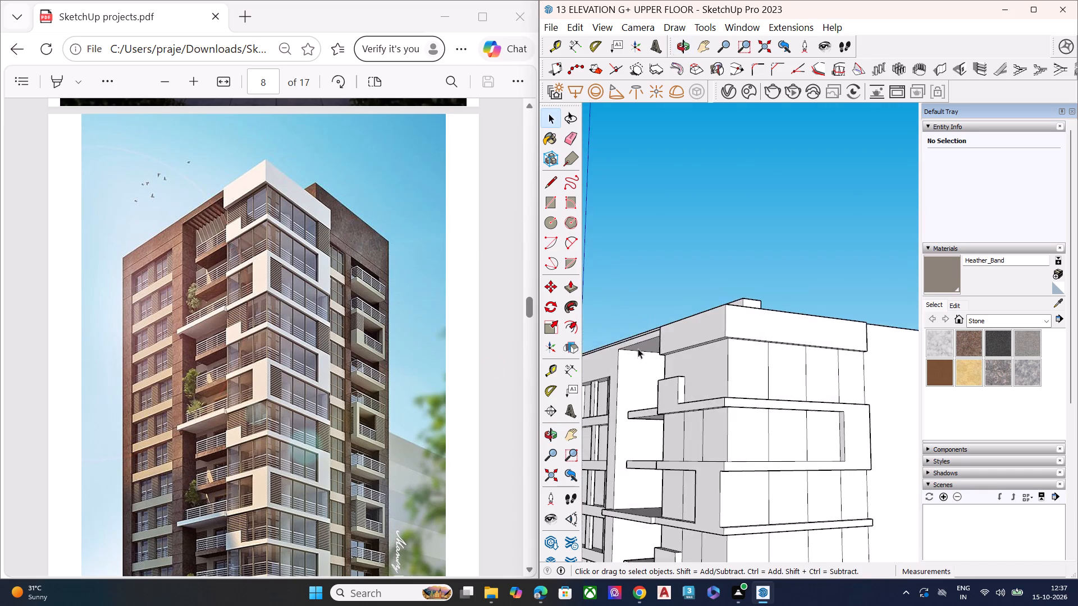
scroll(794, 373, up, 2)
scroll(794, 373, down, 1)
scroll(794, 373, up, 3)
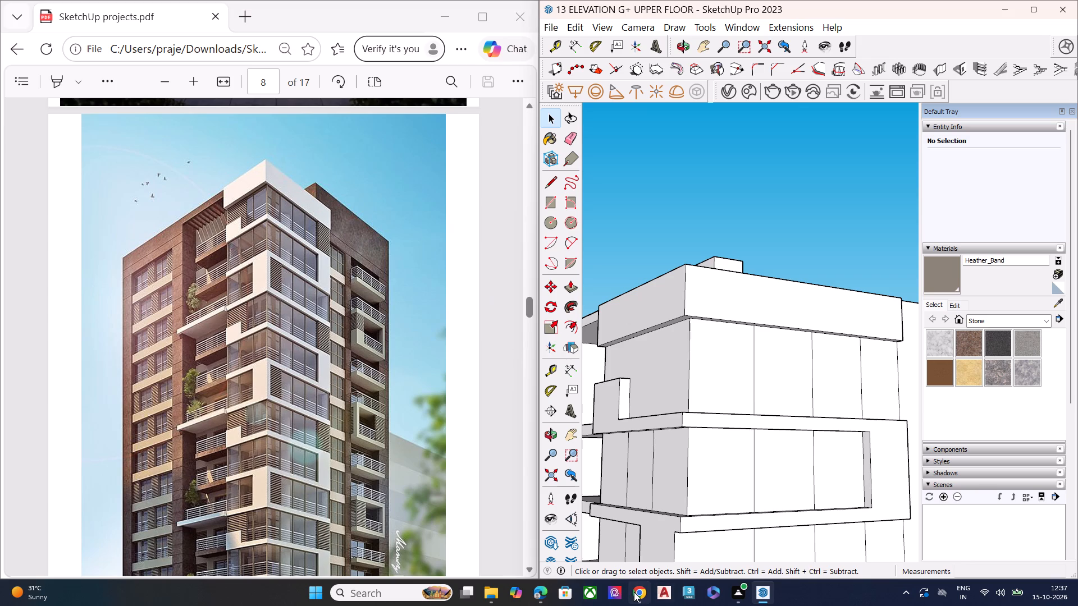
Switch to Chrome and browse the 3D Warehouse results for "WIDE WINDOW" for a multi-panel window suited to the corner block.
click(634, 592)
drag(292, 190, 303, 29)
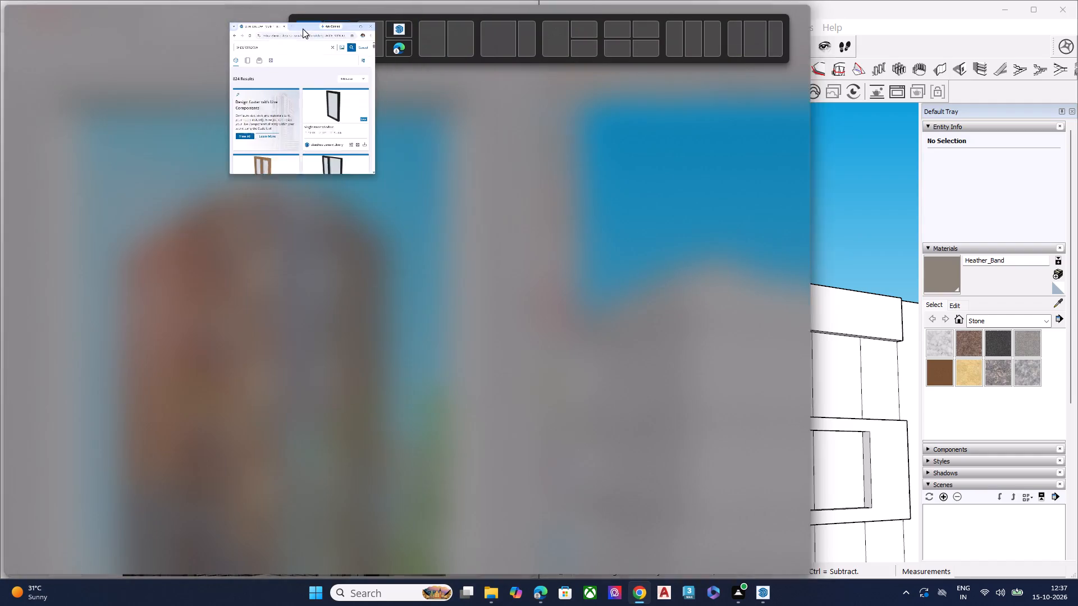
drag(303, 29, 285, 77)
scroll(341, 263, down, 2)
scroll(341, 273, up, 1)
scroll(341, 273, down, 1)
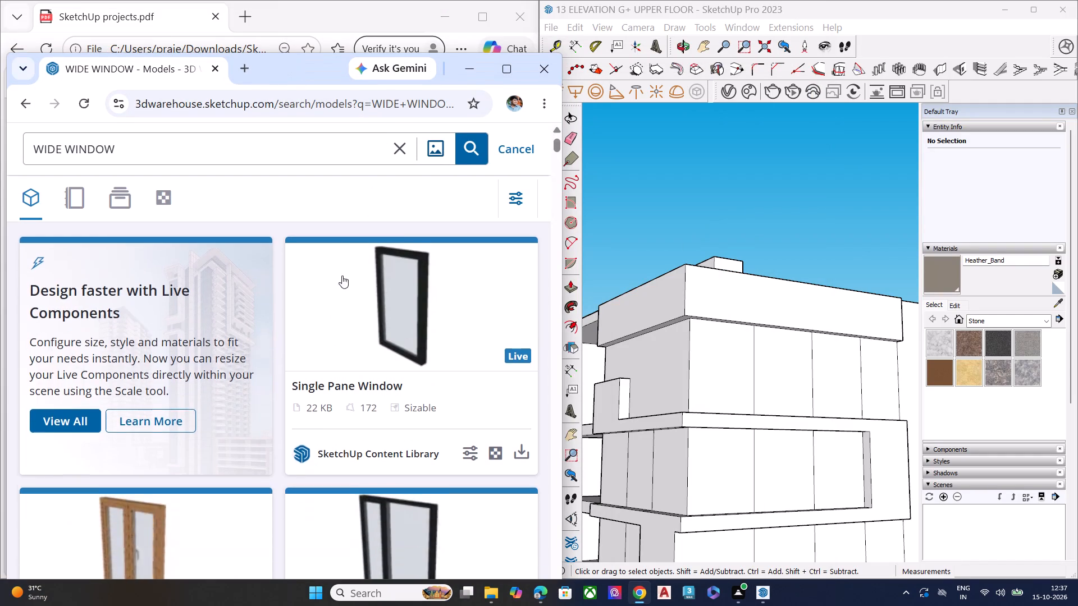
scroll(342, 276, down, 7)
drag(312, 74, 327, 24)
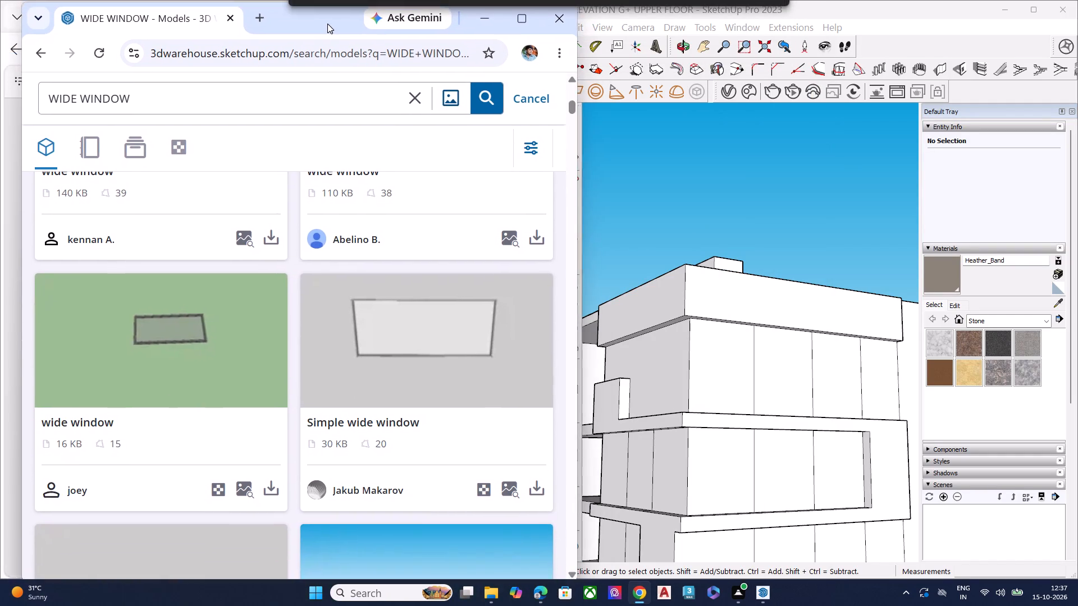
drag(327, 24, 310, 20)
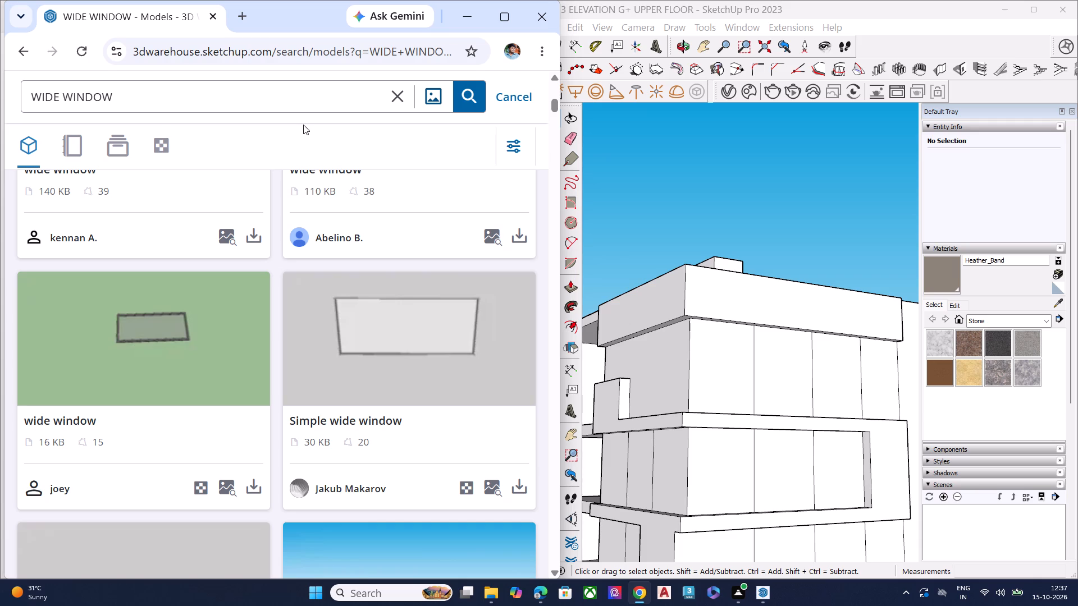
scroll(438, 206, down, 6)
scroll(401, 359, up, 7)
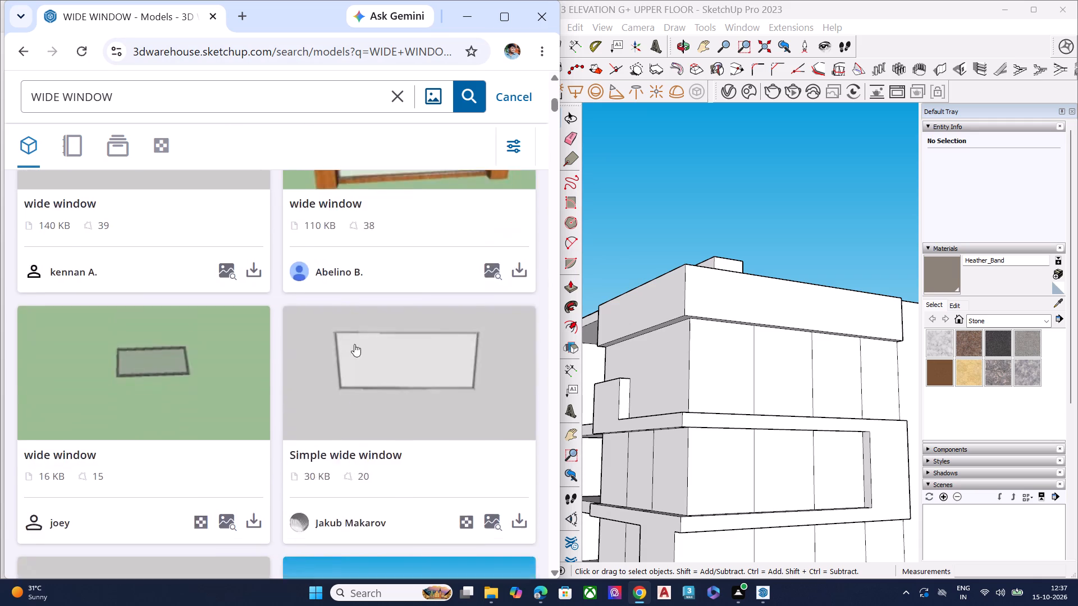
scroll(354, 344, up, 3)
scroll(263, 245, up, 2)
scroll(263, 245, down, 1)
scroll(263, 245, up, 6)
scroll(293, 282, up, 5)
scroll(314, 268, down, 4)
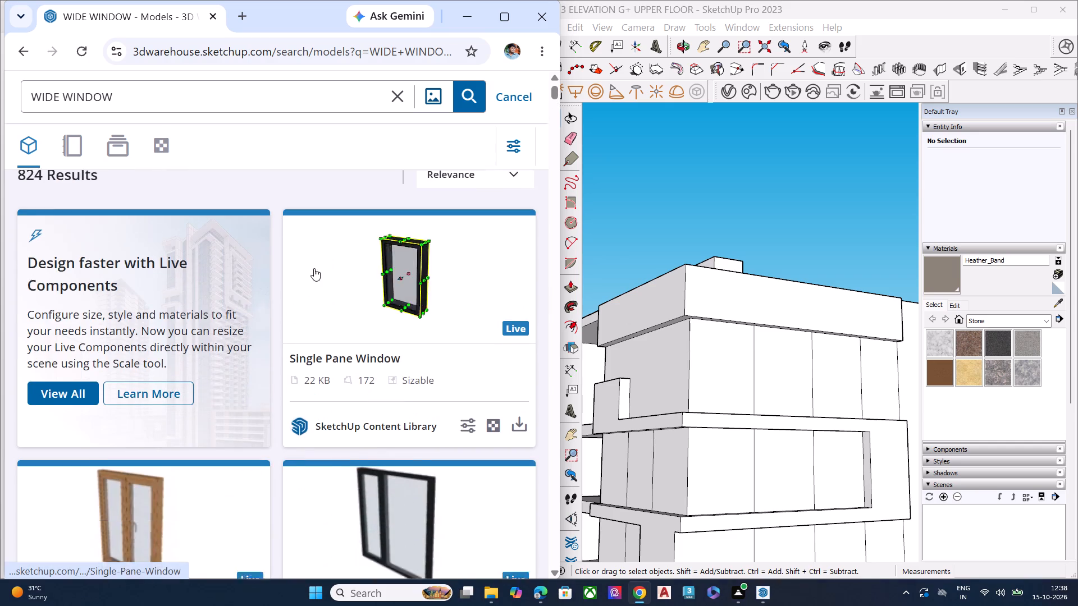
scroll(314, 268, down, 6)
scroll(318, 269, up, 1)
scroll(343, 265, down, 4)
scroll(390, 290, down, 6)
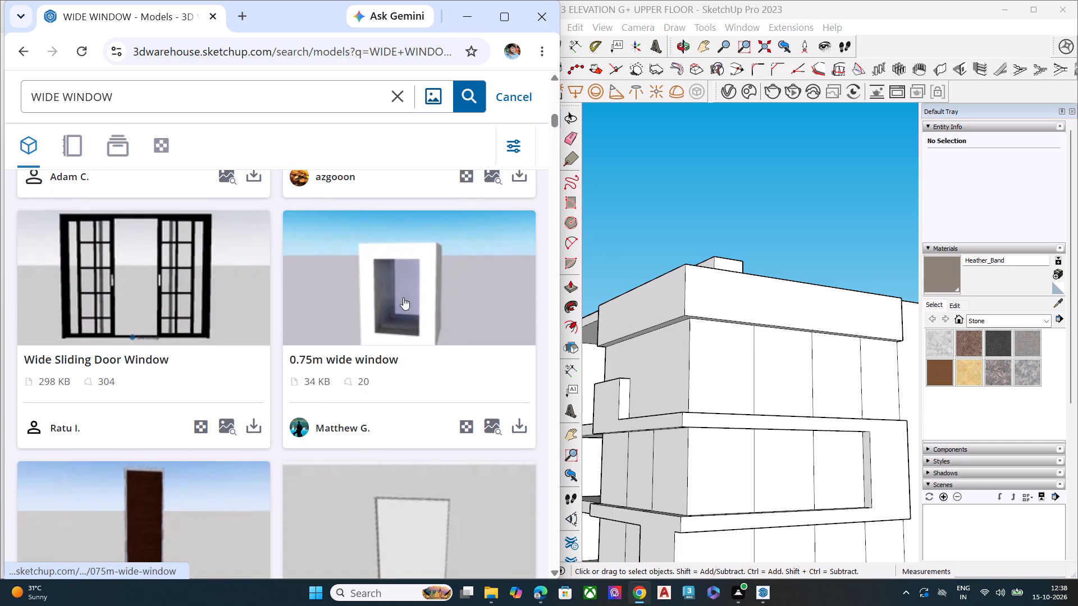
scroll(437, 327, down, 9)
scroll(428, 375, down, 3)
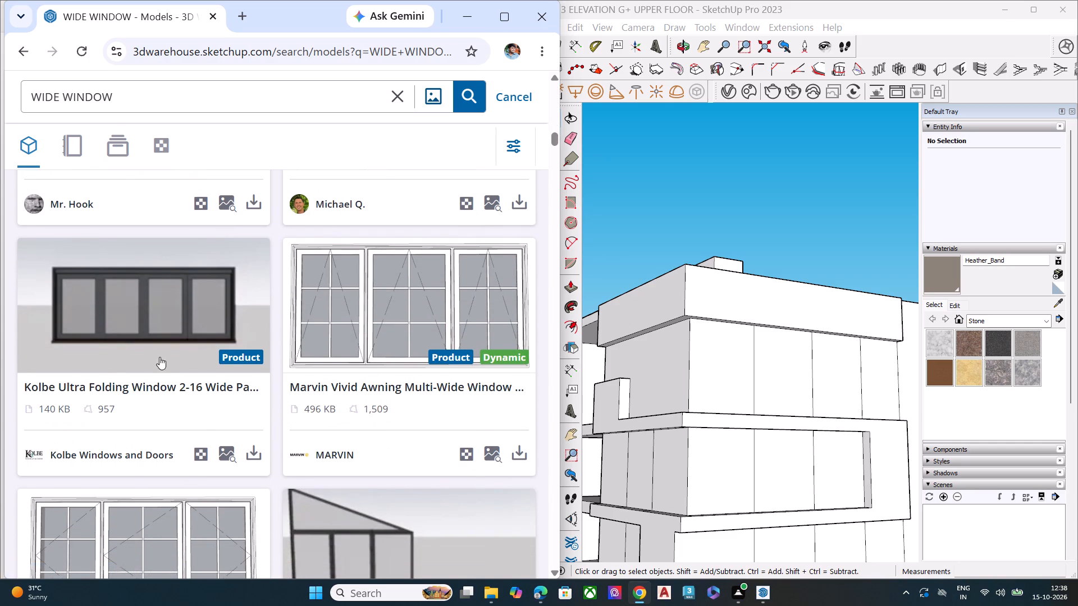
scroll(158, 353, down, 3)
scroll(371, 353, down, 3)
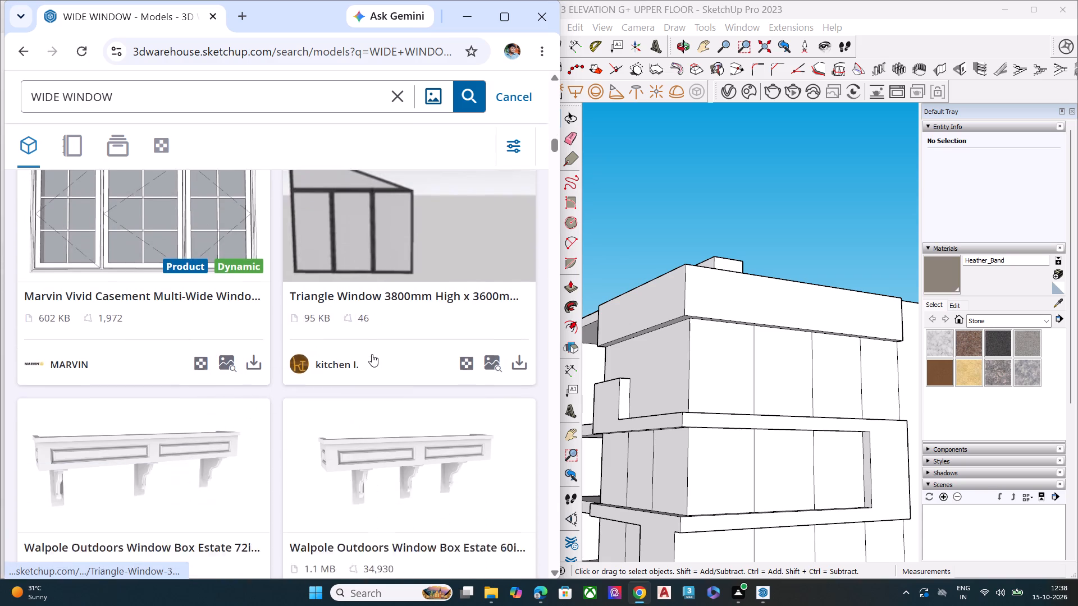
scroll(371, 356, down, 5)
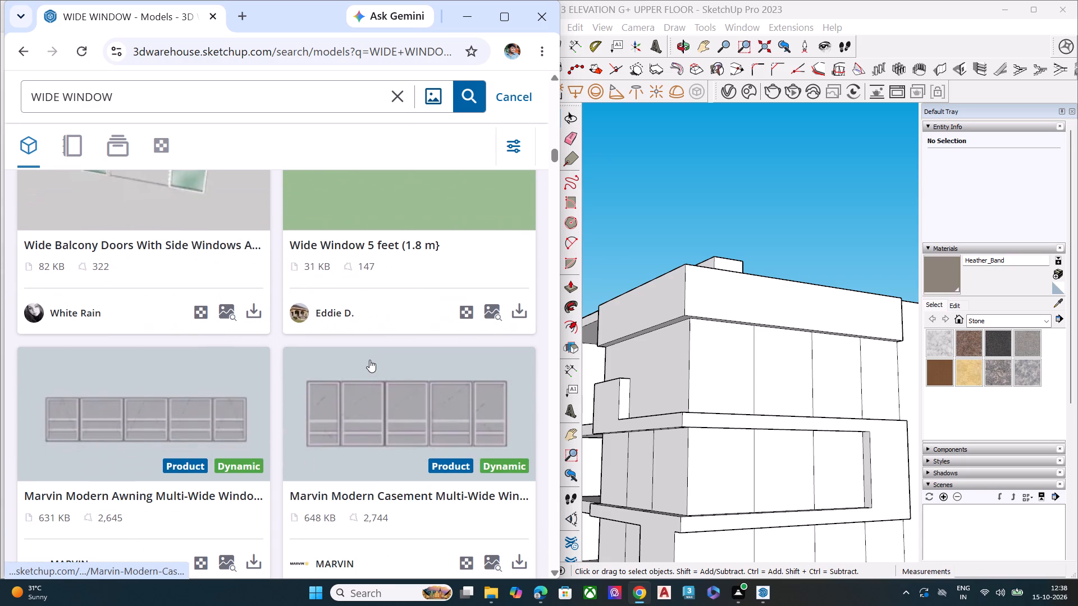
scroll(385, 442, down, 2)
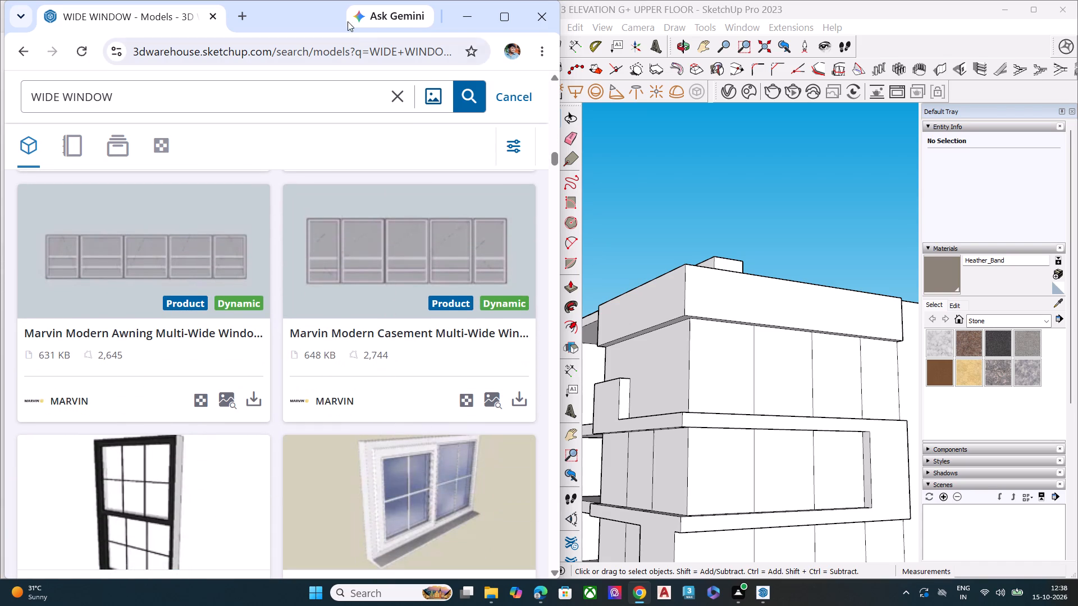
drag(336, 15, 324, 98)
click(327, 21)
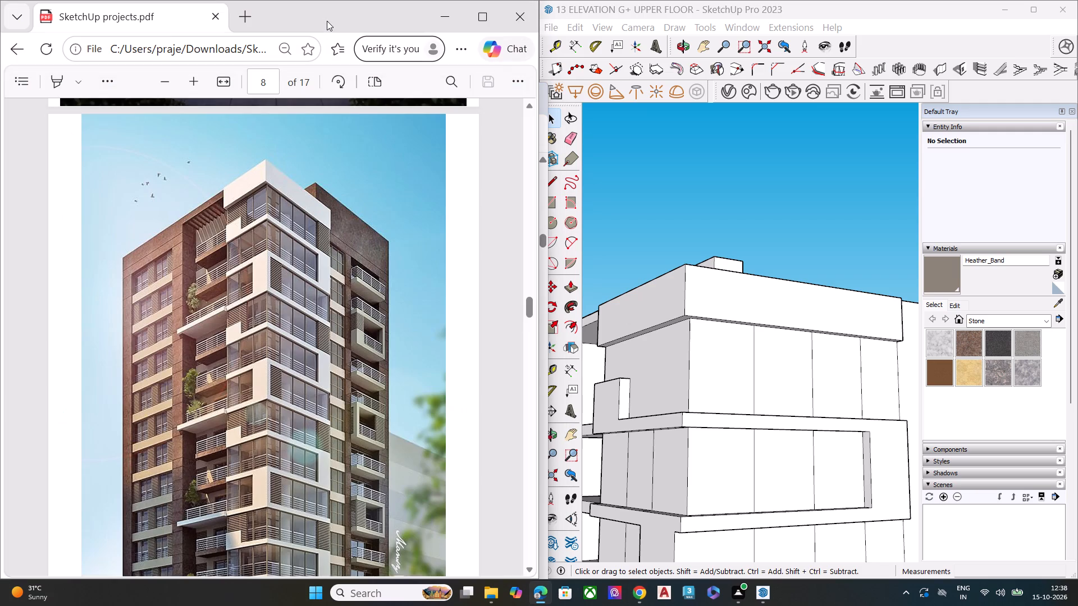
Return to the 3D Warehouse "WIDE WINDOW" results and look further down the list for a window matching the reference elevation's corner glazing.
click(642, 600)
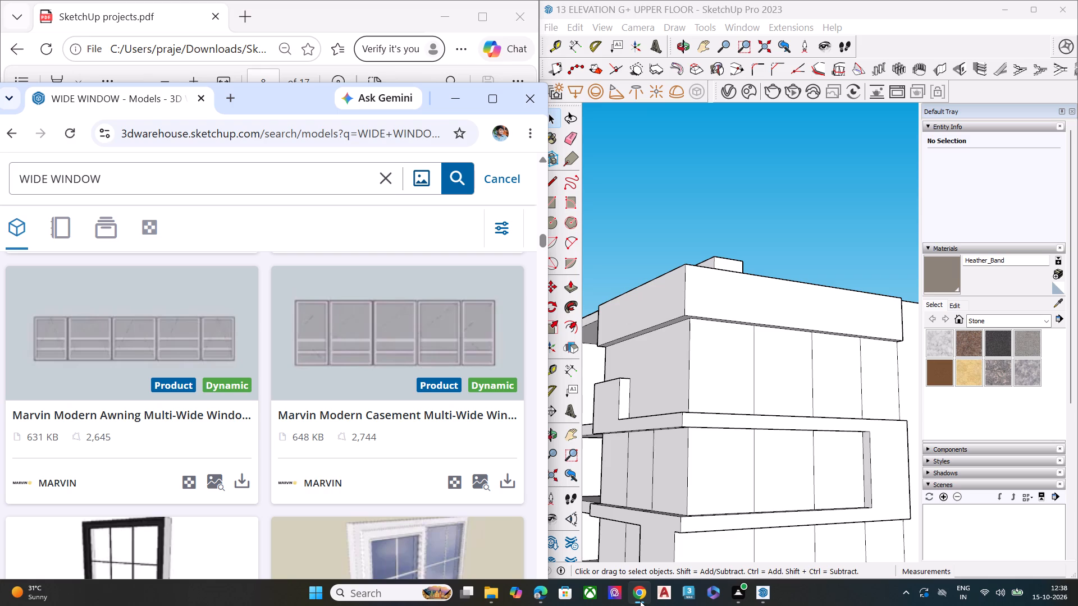
scroll(364, 536, down, 8)
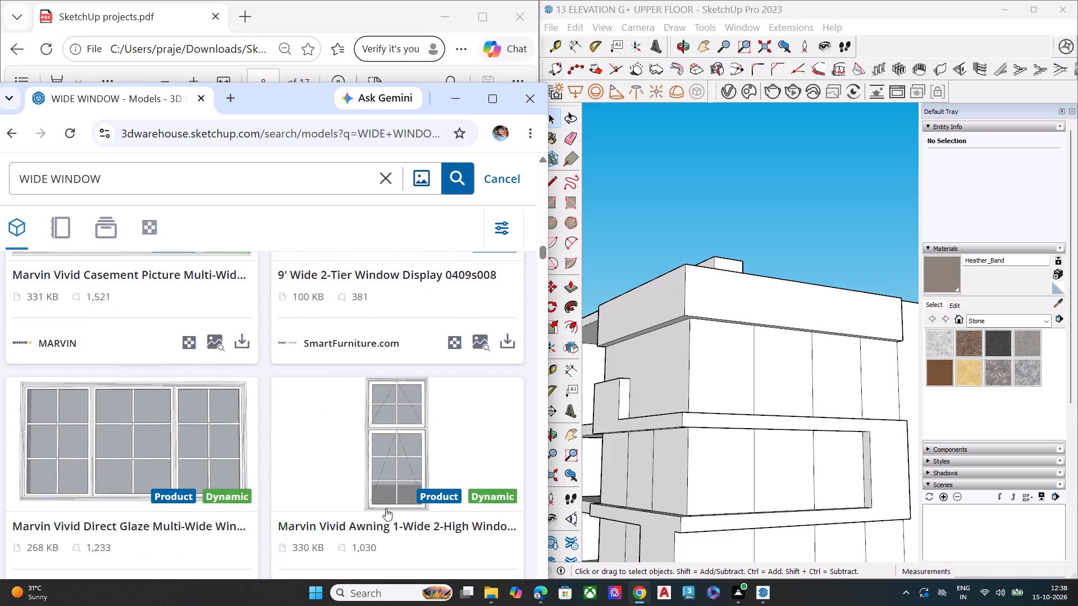
scroll(386, 508, down, 10)
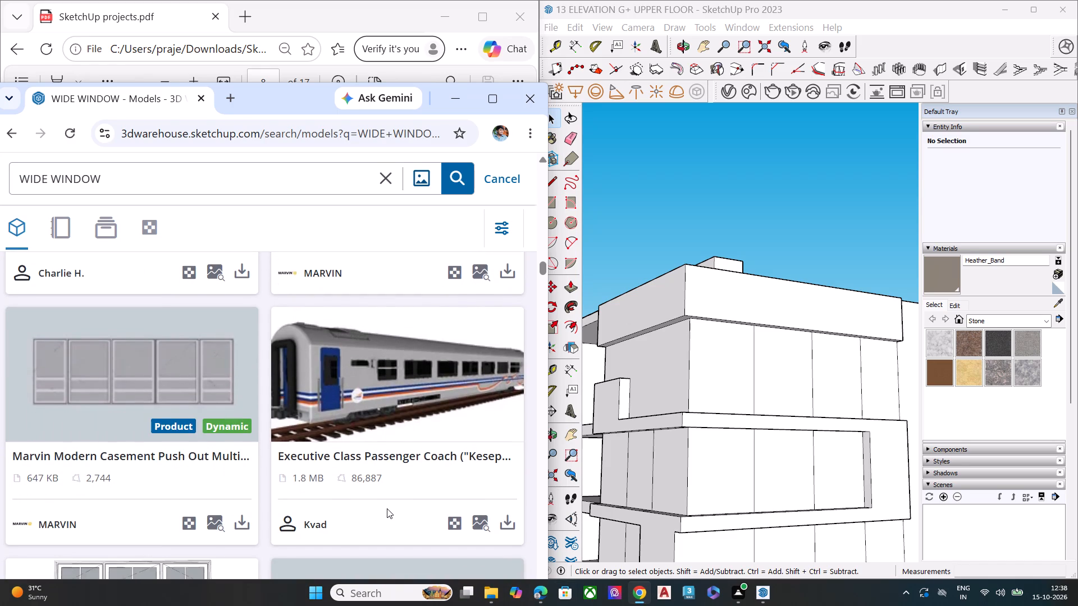
scroll(387, 508, down, 3)
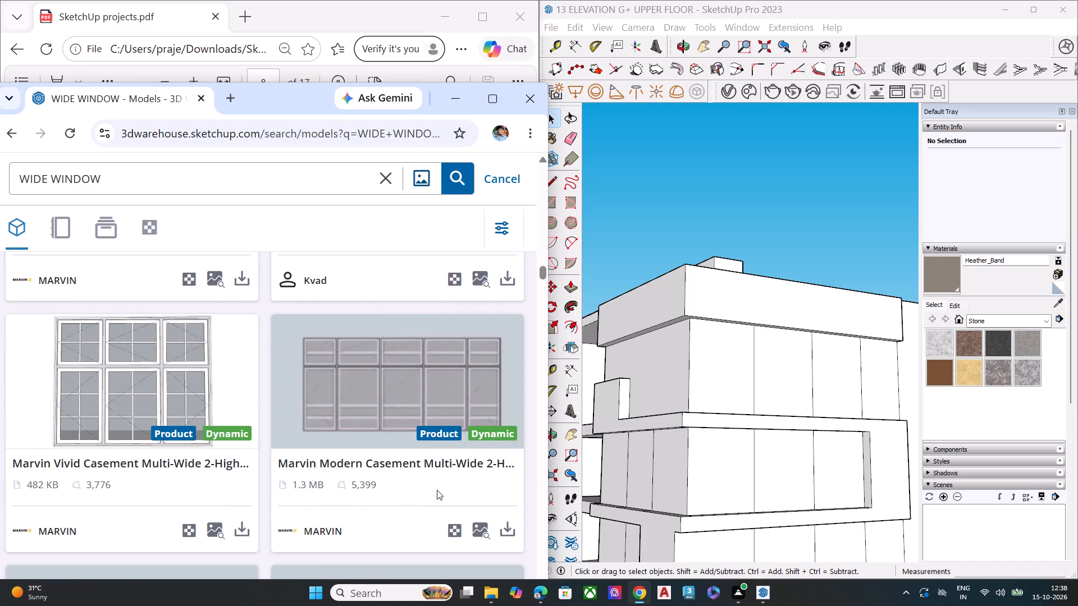
scroll(437, 490, down, 7)
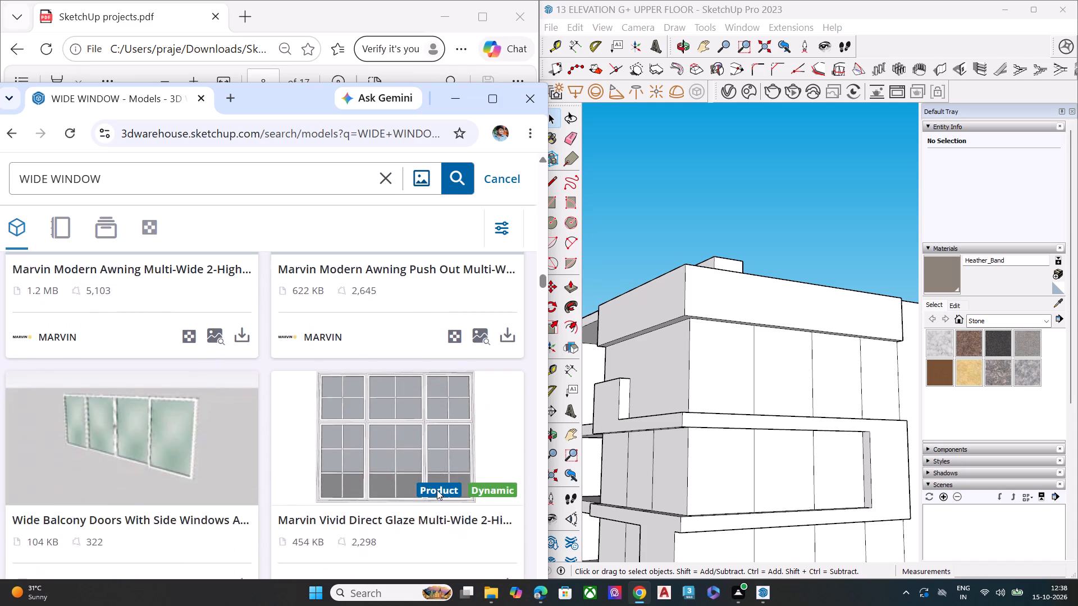
scroll(437, 490, down, 8)
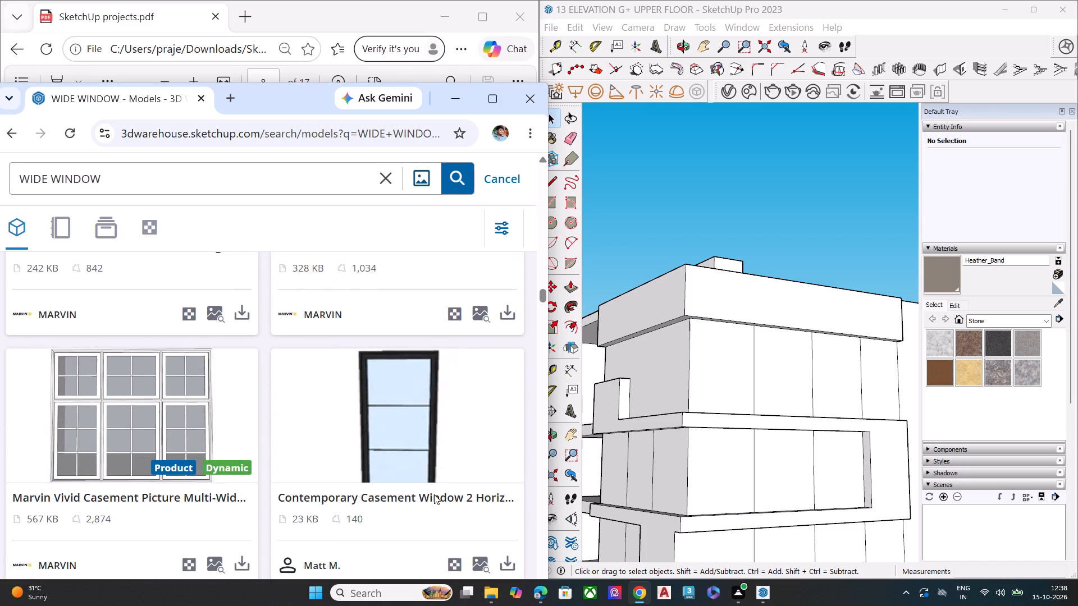
scroll(434, 494, down, 7)
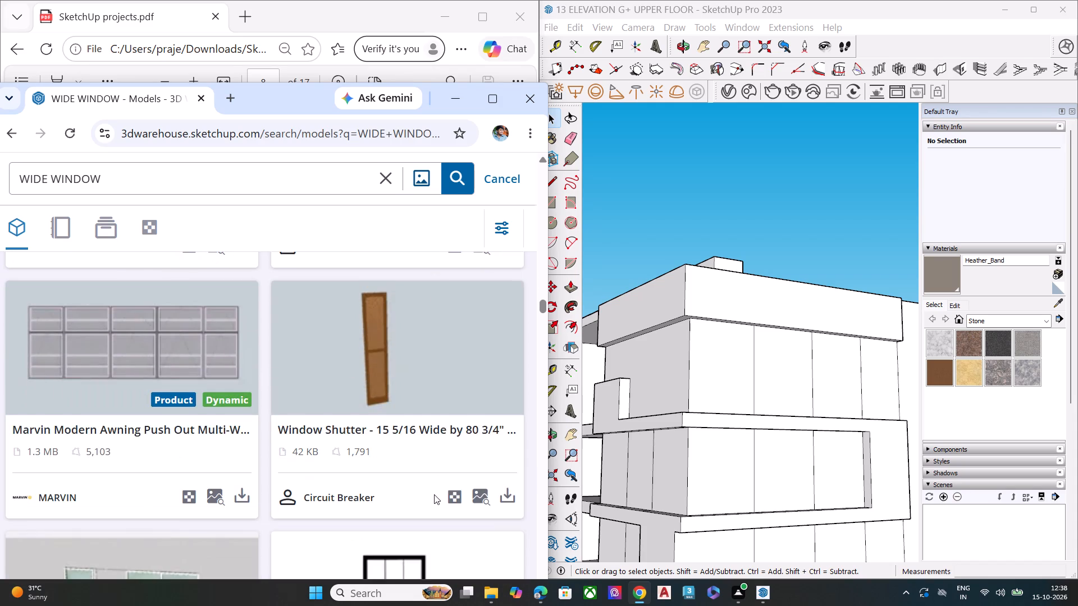
scroll(434, 494, up, 3)
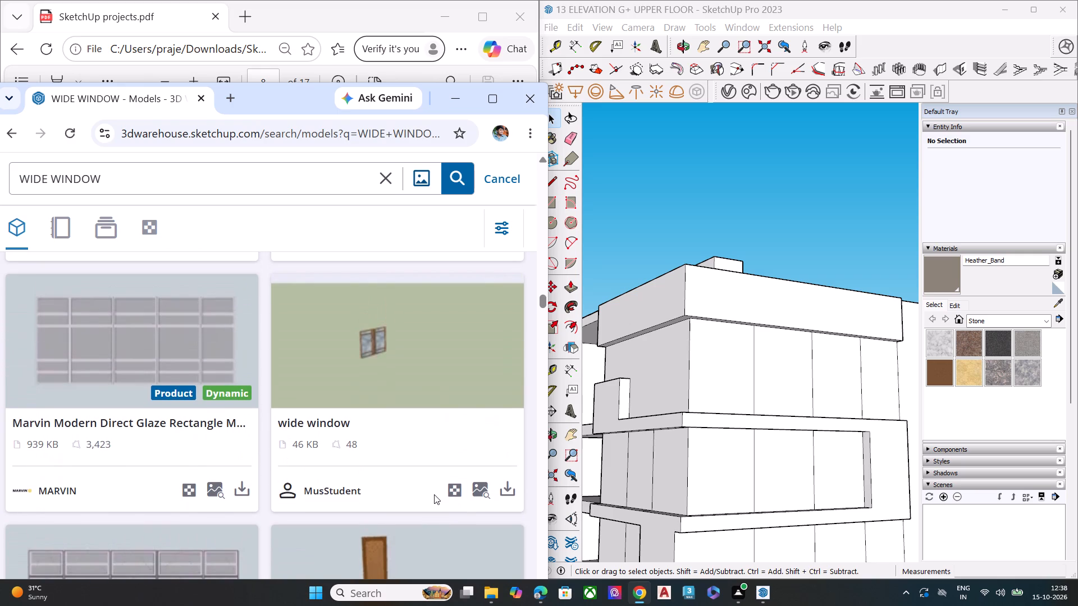
scroll(434, 494, down, 10)
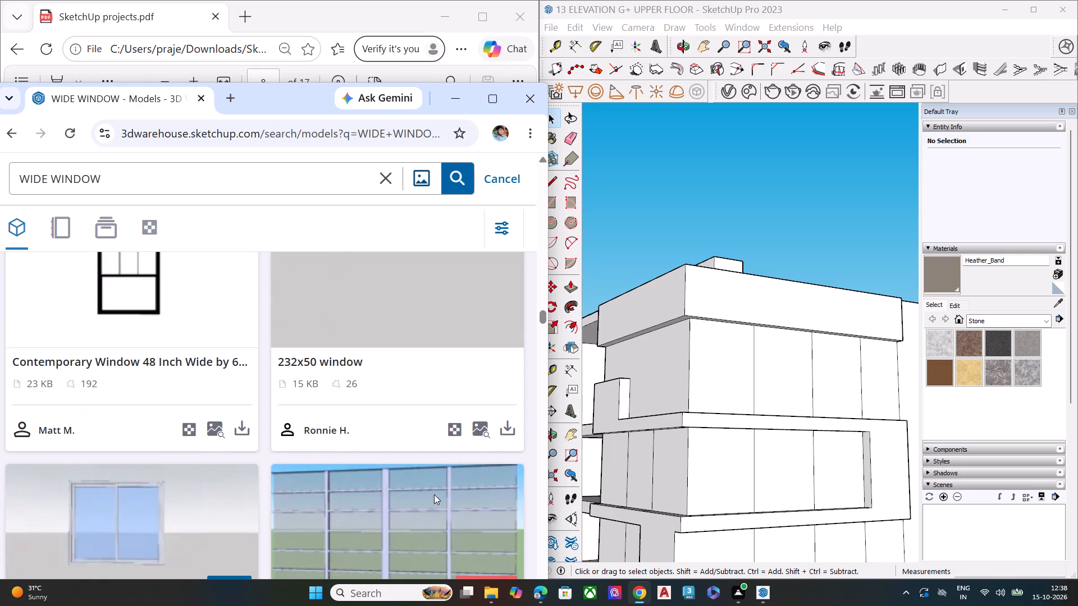
scroll(434, 494, down, 10)
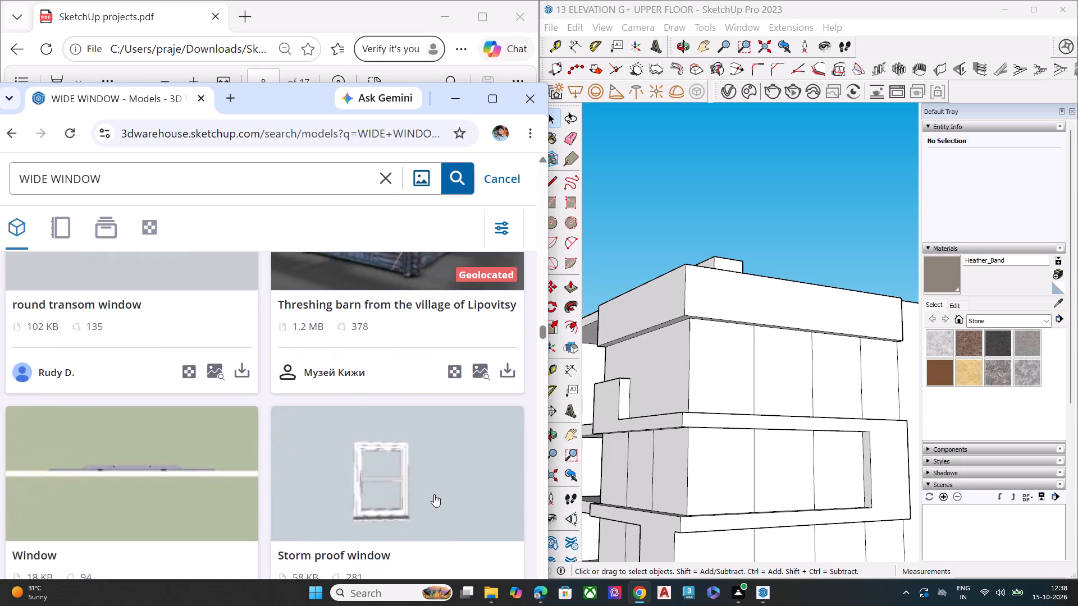
scroll(434, 494, down, 11)
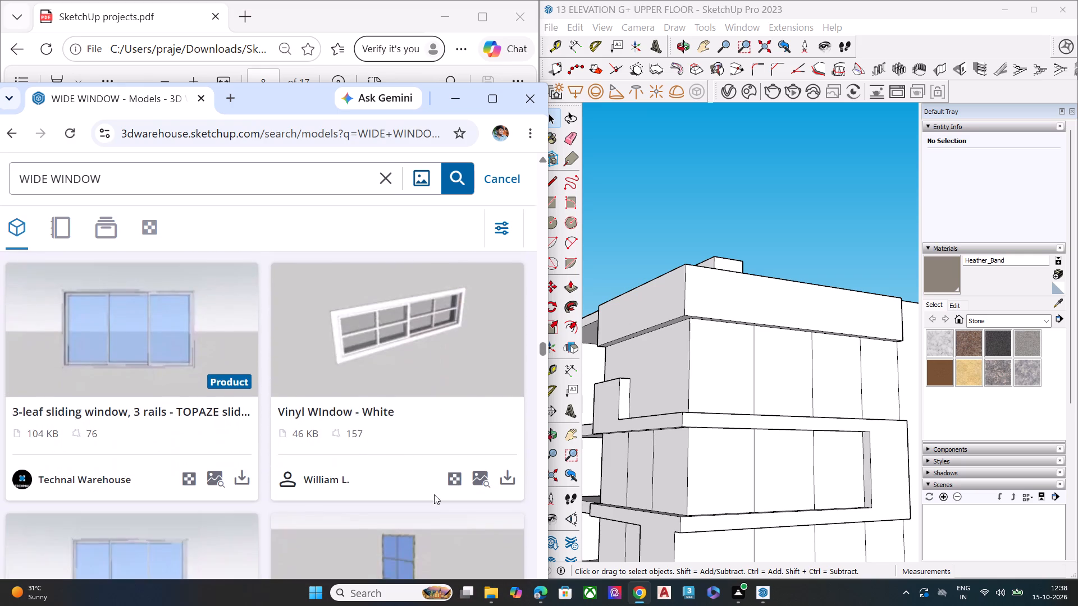
scroll(434, 494, down, 10)
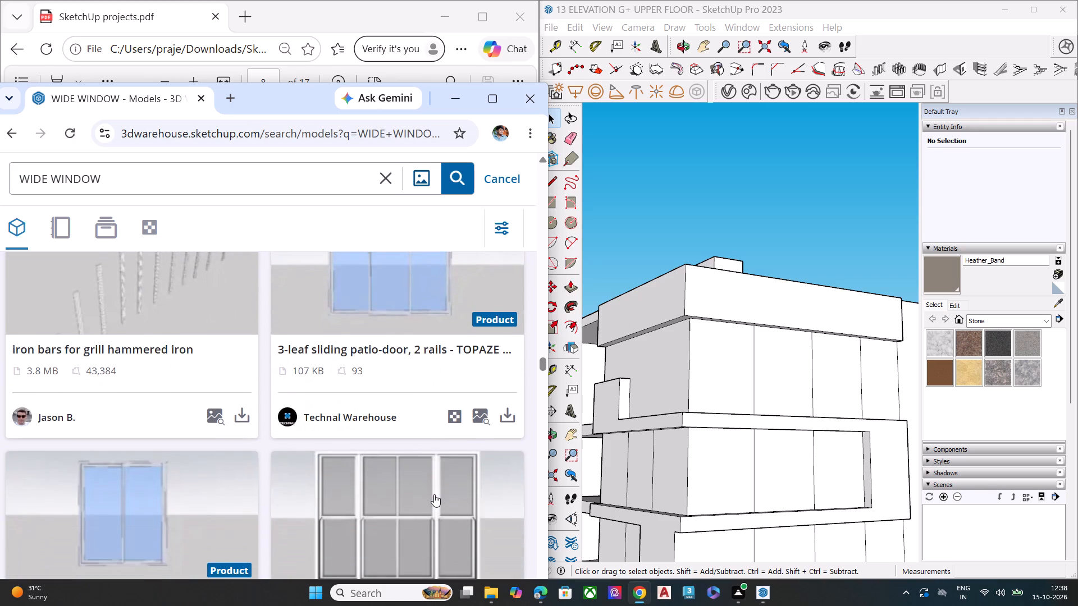
scroll(434, 494, down, 16)
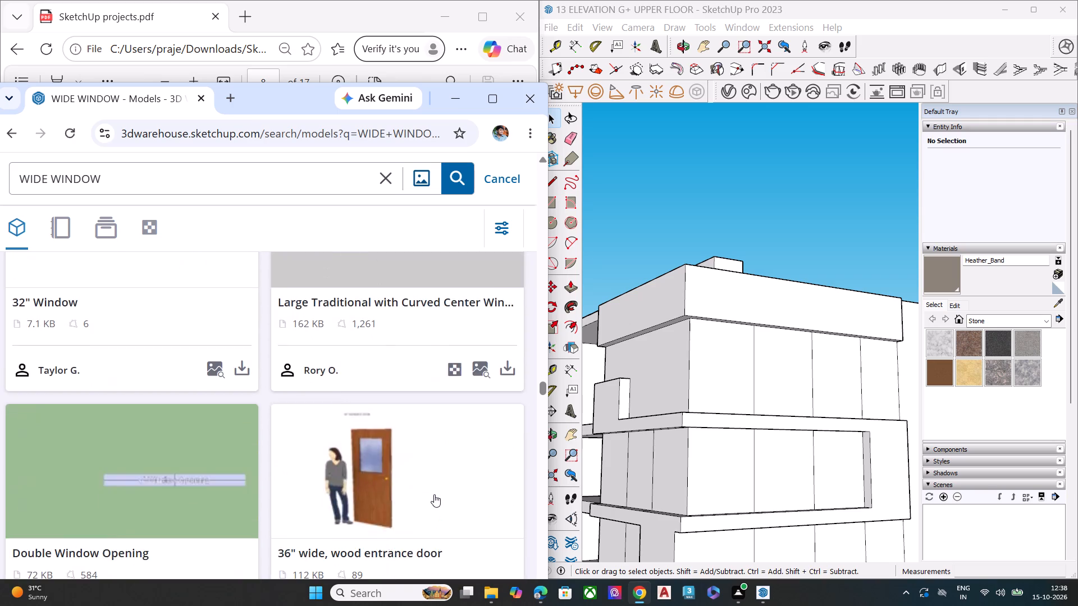
scroll(434, 494, down, 15)
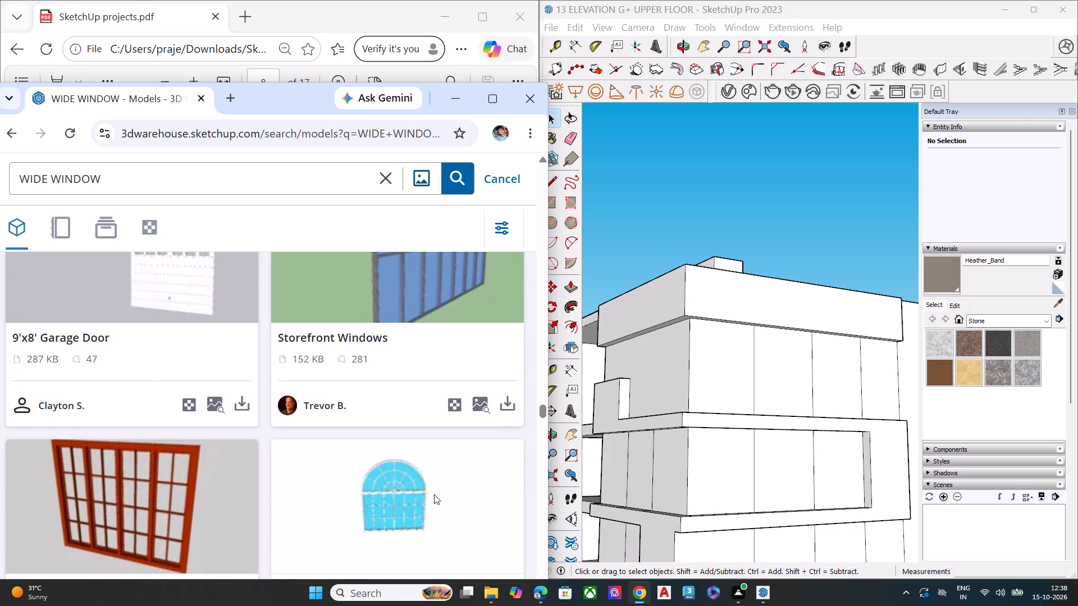
scroll(434, 494, up, 3)
scroll(434, 494, down, 14)
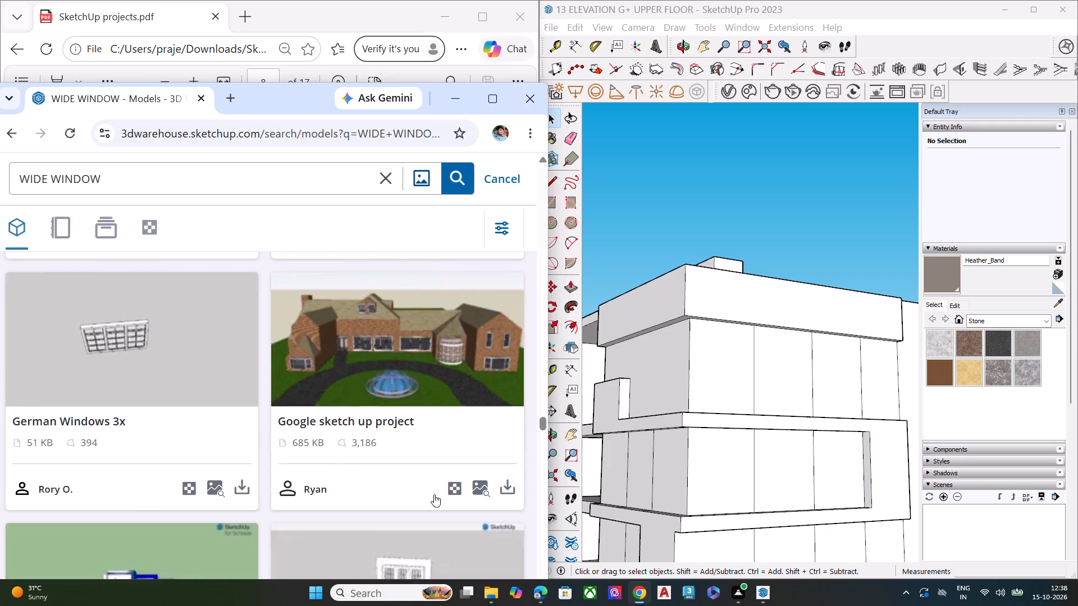
scroll(434, 494, down, 13)
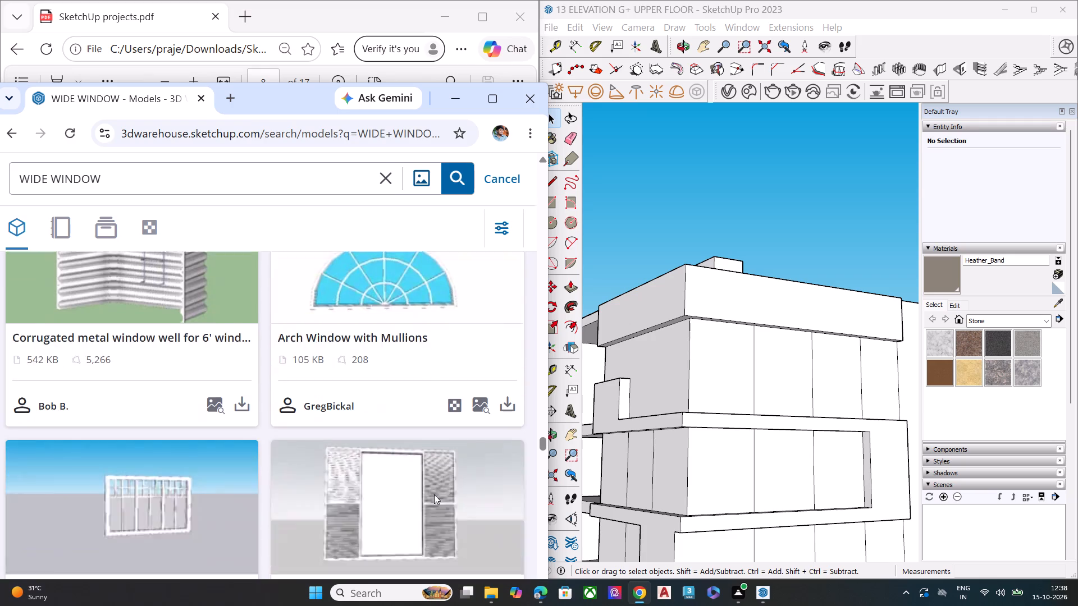
scroll(434, 494, down, 6)
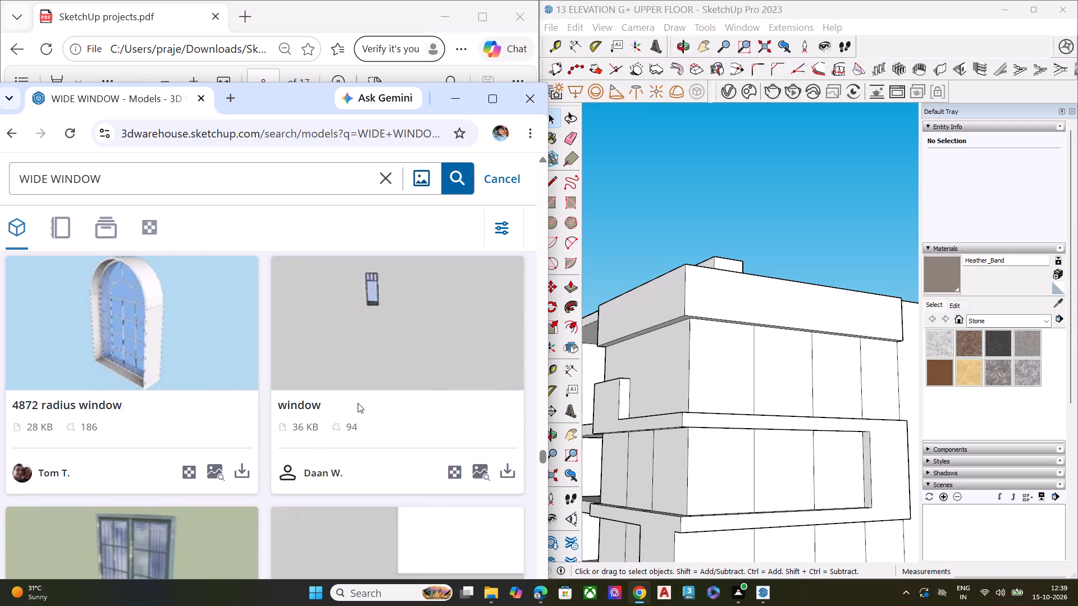
scroll(351, 410, down, 16)
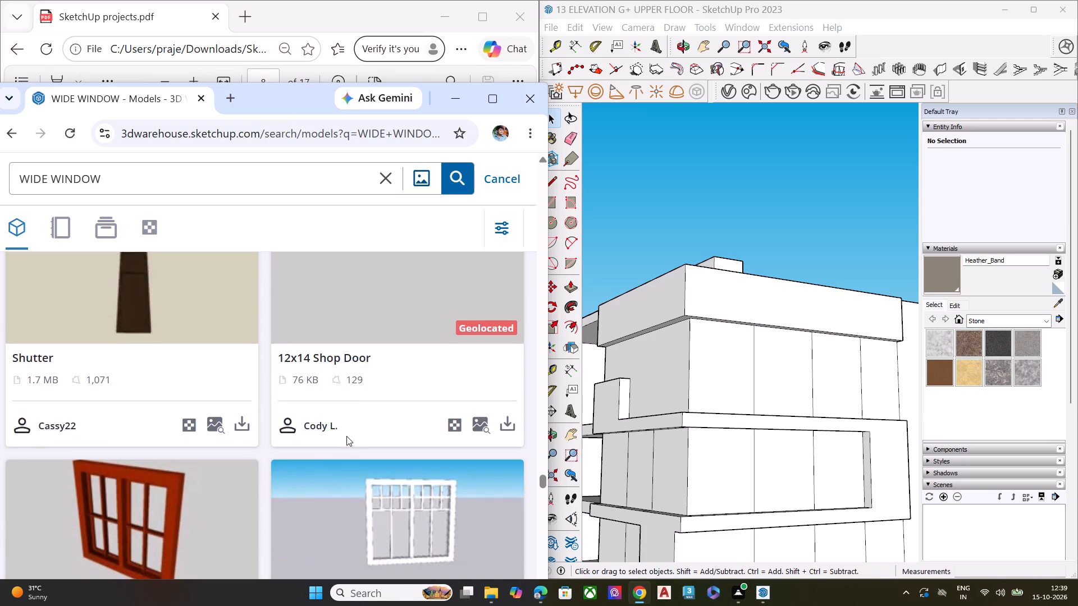
scroll(346, 436, up, 20)
scroll(346, 436, up, 1)
scroll(346, 436, down, 2)
scroll(346, 436, up, 17)
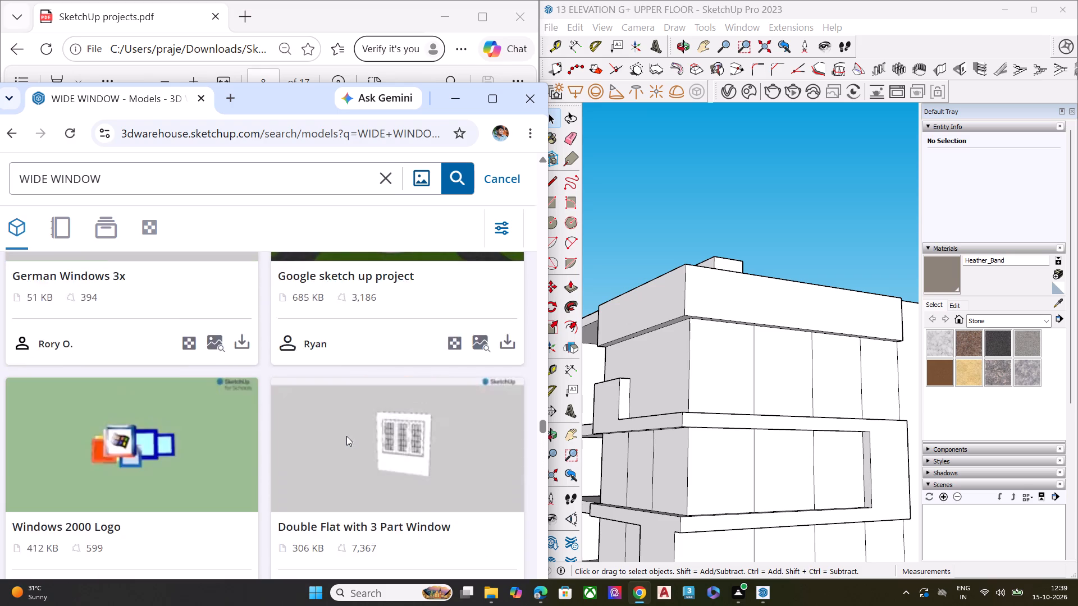
Go back up through the 3D Warehouse "WIDE WINDOW" results, rechecking the listed models for a window suited to the corner block.
scroll(346, 436, up, 4)
scroll(346, 436, down, 2)
scroll(346, 436, up, 13)
scroll(346, 436, down, 1)
scroll(346, 436, up, 8)
scroll(346, 436, down, 1)
scroll(346, 436, up, 1)
scroll(346, 436, down, 1)
scroll(346, 436, up, 4)
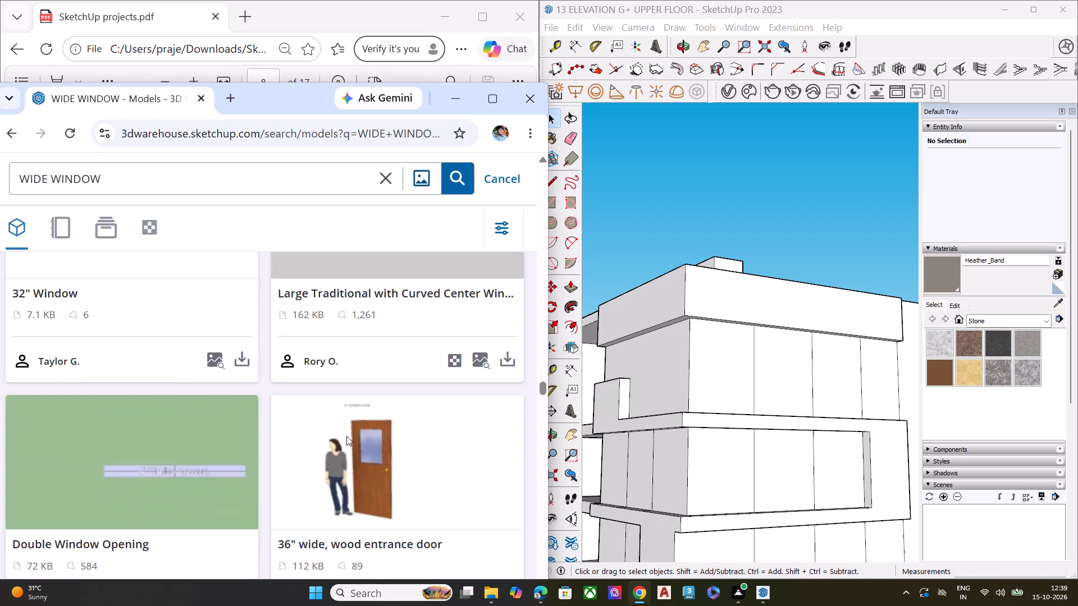
scroll(346, 436, up, 15)
scroll(346, 436, down, 2)
scroll(346, 436, up, 4)
scroll(346, 436, down, 1)
scroll(346, 436, up, 15)
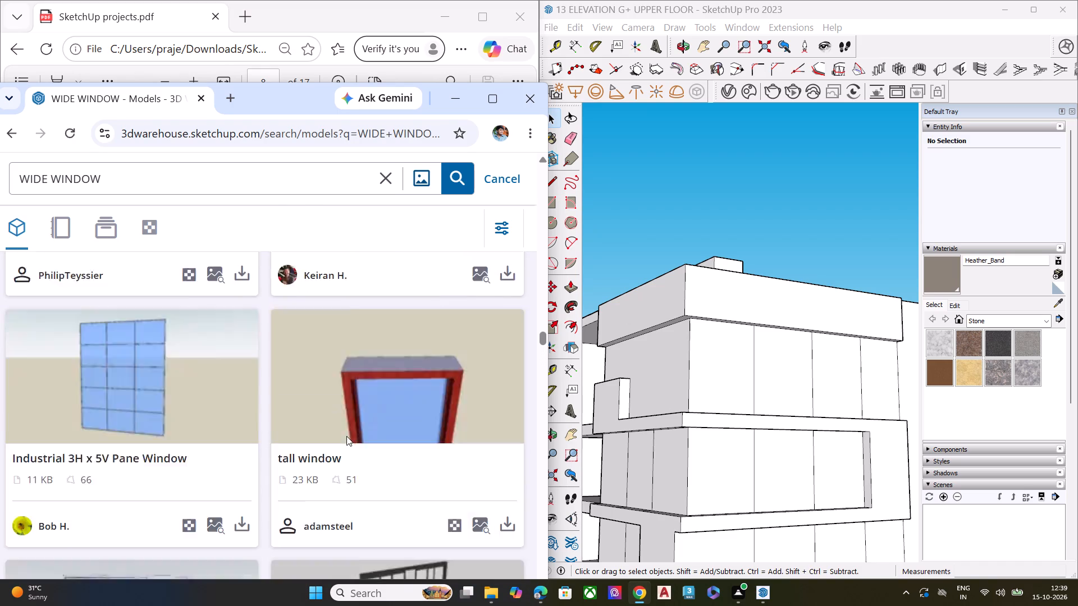
scroll(346, 436, up, 13)
scroll(346, 436, up, 16)
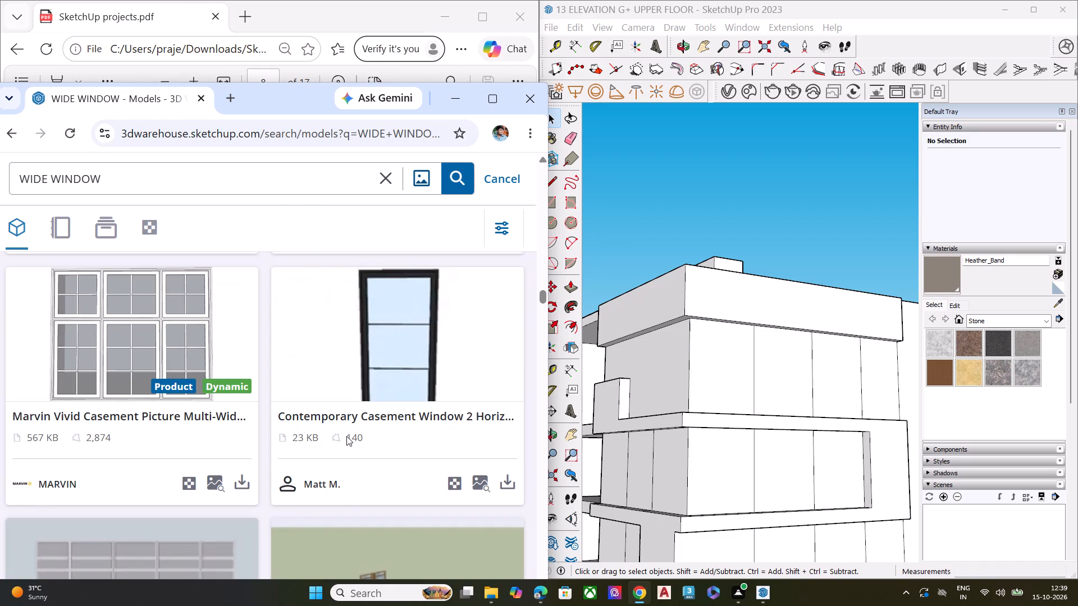
scroll(346, 436, up, 5)
scroll(346, 436, down, 1)
scroll(346, 436, up, 13)
scroll(346, 436, down, 1)
scroll(346, 436, up, 3)
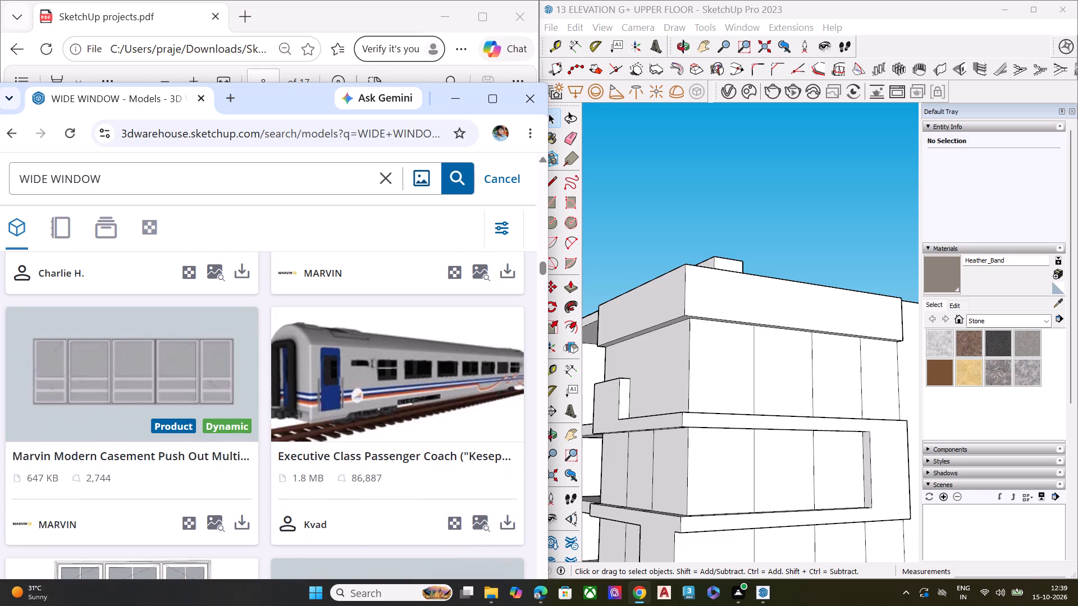
scroll(346, 436, up, 17)
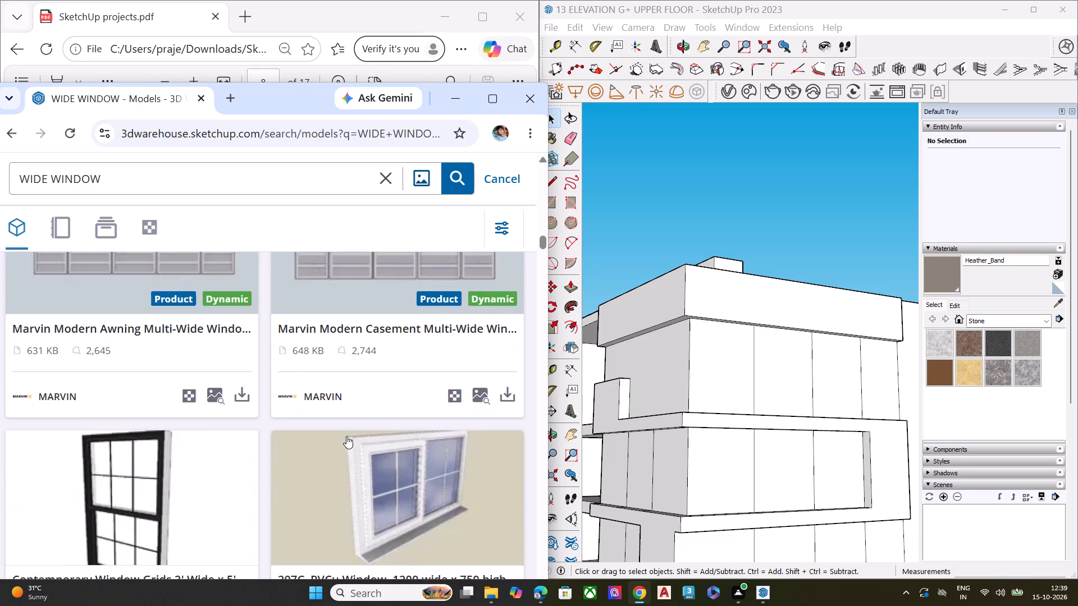
scroll(346, 436, up, 18)
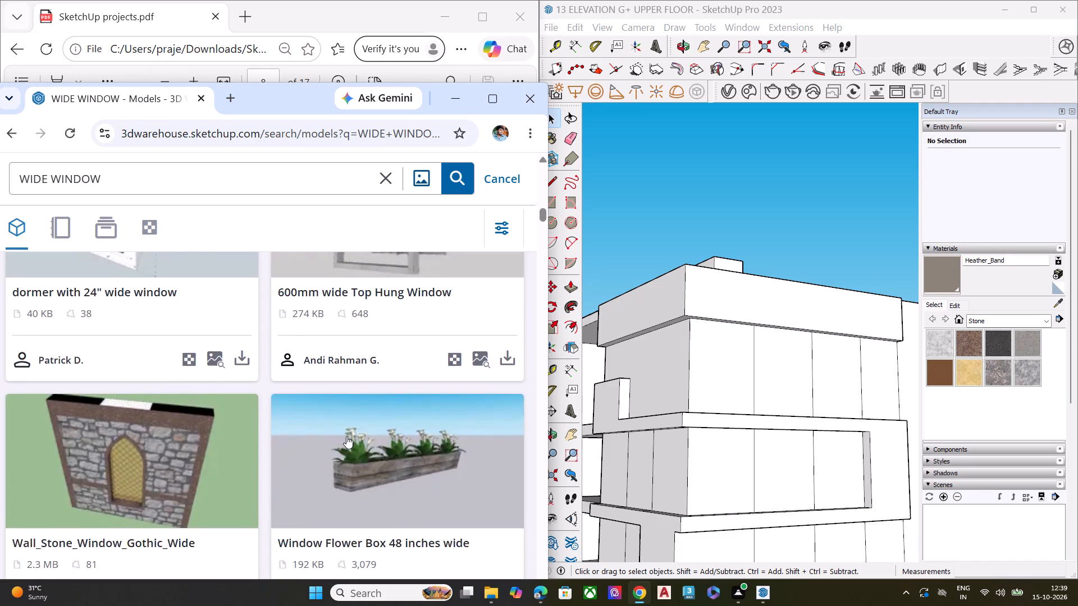
scroll(346, 436, up, 3)
scroll(346, 436, down, 1)
scroll(346, 436, up, 12)
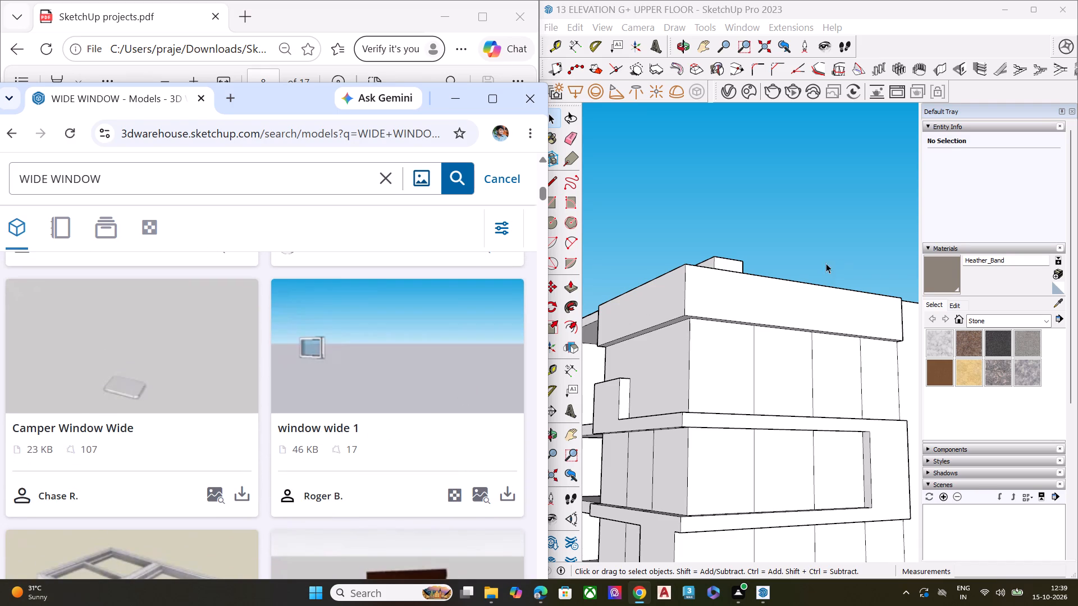
Switch to SketchUp and examine the corner block's top floors, followed by the whole tower from its window and balcony side.
scroll(715, 292, down, 2)
middle_drag(724, 328, 743, 413)
key(space)
click(770, 259)
key(space)
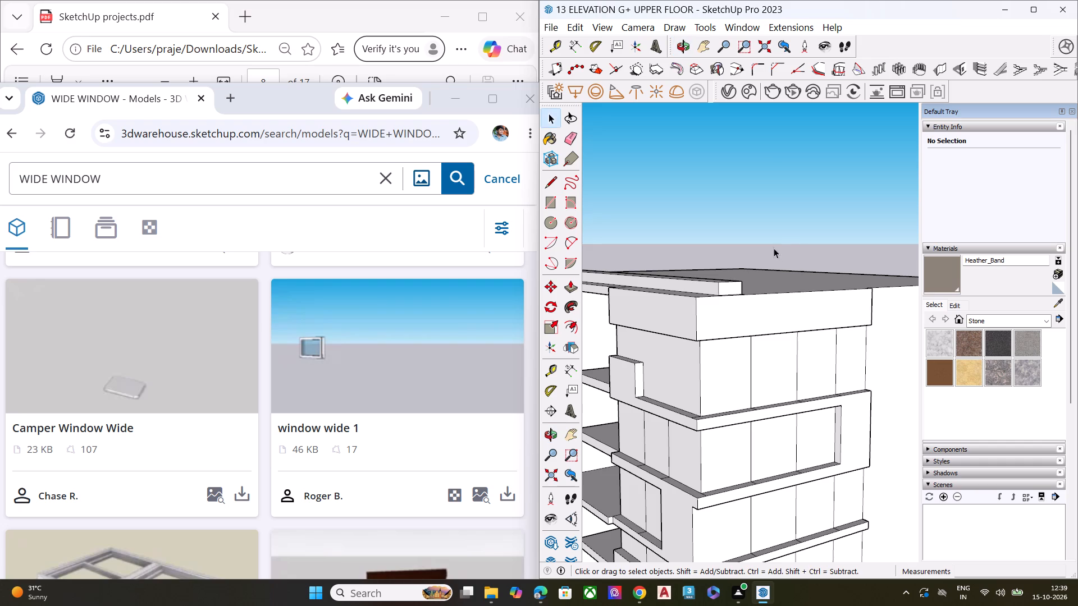
click(774, 248)
key(space)
click(796, 245)
key(space)
scroll(418, 371, down, 1)
scroll(417, 372, up, 1)
scroll(412, 375, down, 11)
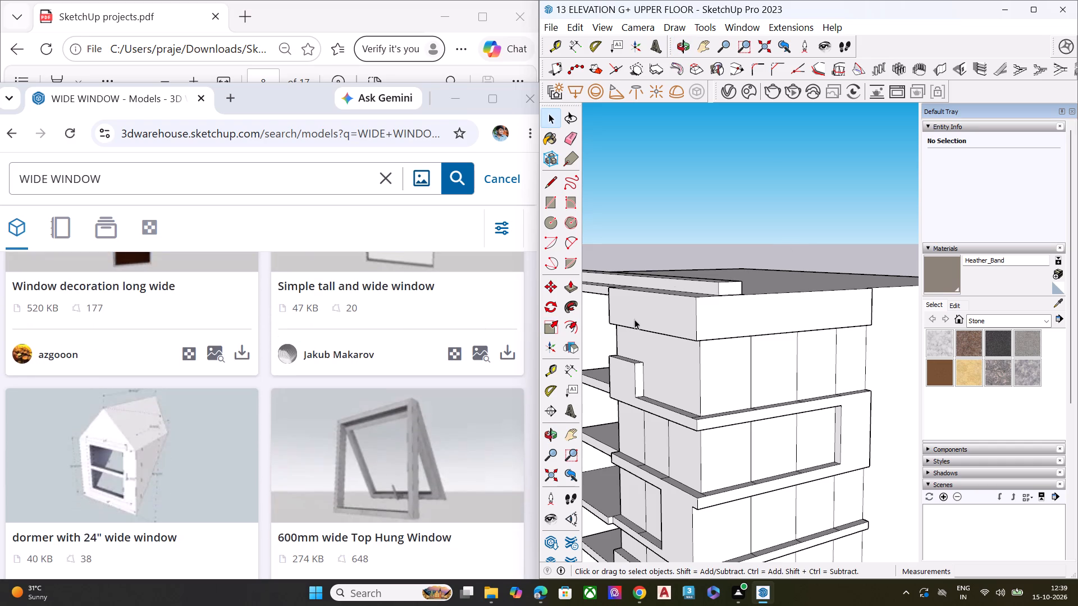
drag(766, 238, 774, 233)
key(space)
click(803, 229)
key(space)
click(803, 229)
key(space)
scroll(769, 279, down, 9)
middle_drag(708, 408, 802, 288)
scroll(802, 288, down, 1)
middle_drag(753, 320, 818, 345)
middle_drag(681, 381, 818, 391)
middle_drag(708, 379, 868, 369)
middle_drag(739, 393, 822, 380)
middle_drag(809, 374, 565, 398)
scroll(565, 398, up, 2)
scroll(759, 336, down, 4)
middle_drag(752, 367, 669, 370)
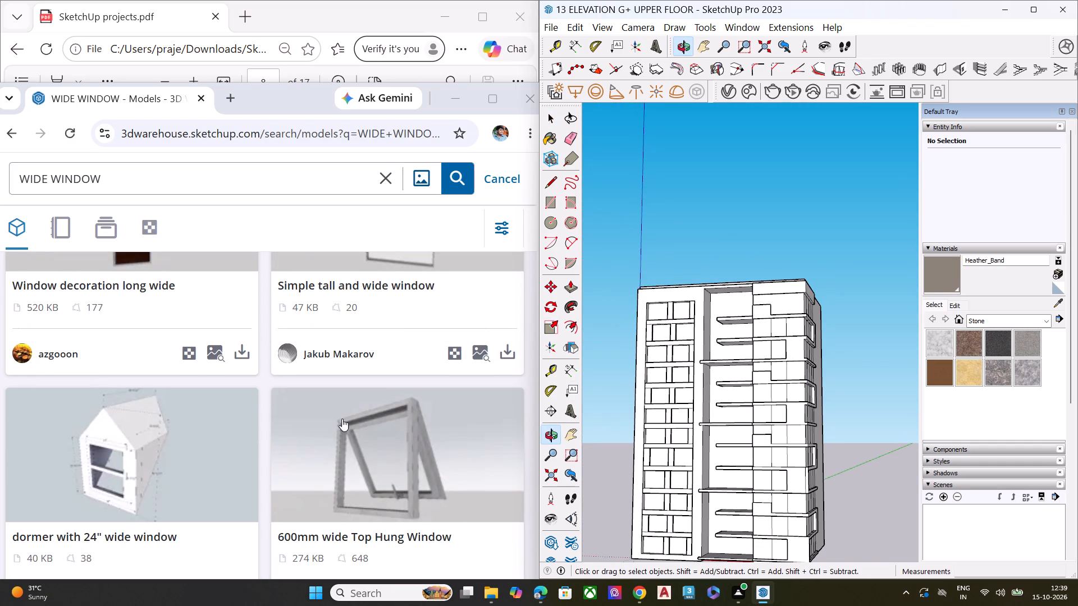
Review the 3D Warehouse "WIDE WINDOW" results from the start of the list for a multi-panel window matching the corner glazing.
scroll(342, 419, up, 12)
scroll(345, 417, down, 6)
scroll(345, 417, up, 8)
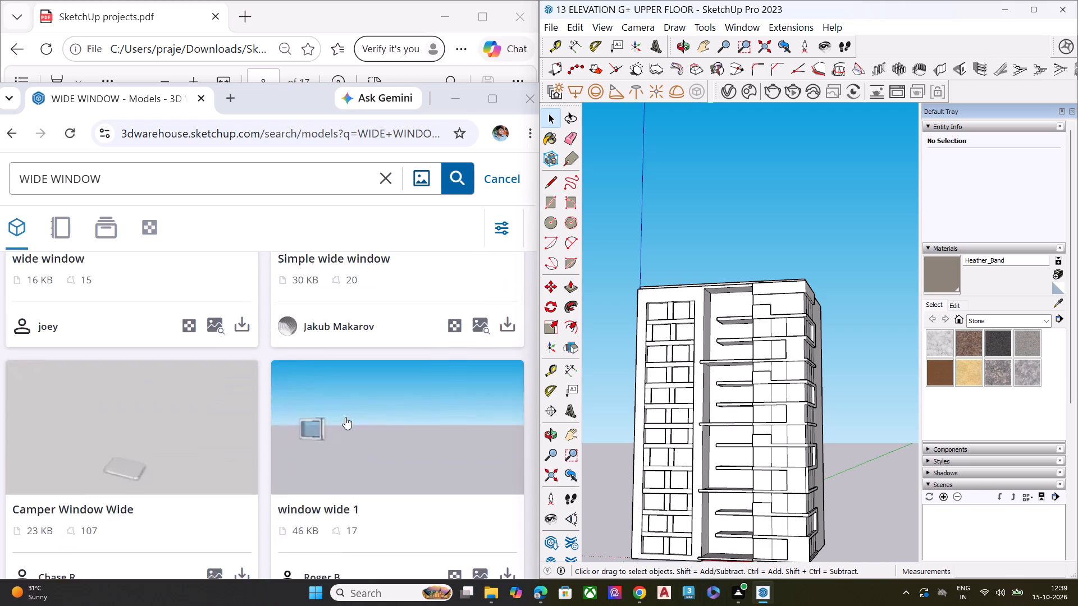
scroll(345, 417, up, 4)
scroll(345, 417, down, 1)
scroll(345, 417, up, 13)
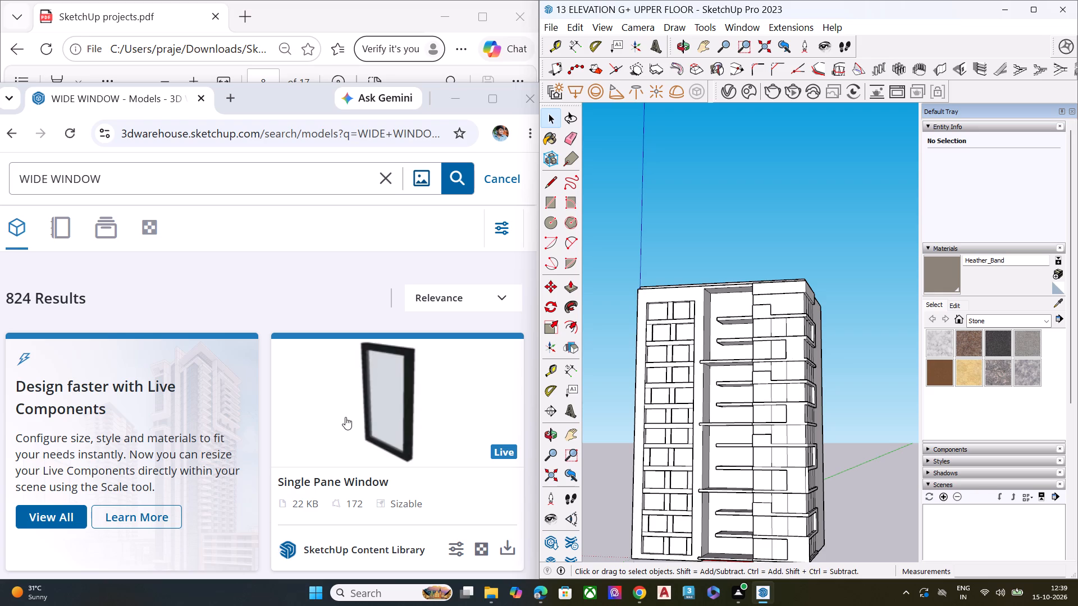
scroll(327, 421, down, 8)
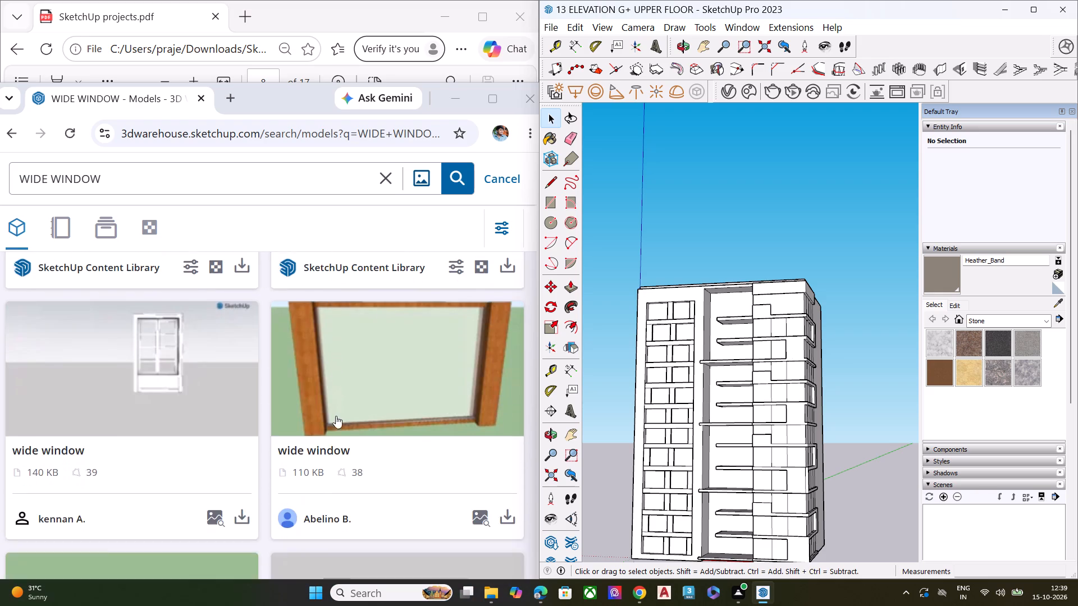
scroll(336, 416, down, 3)
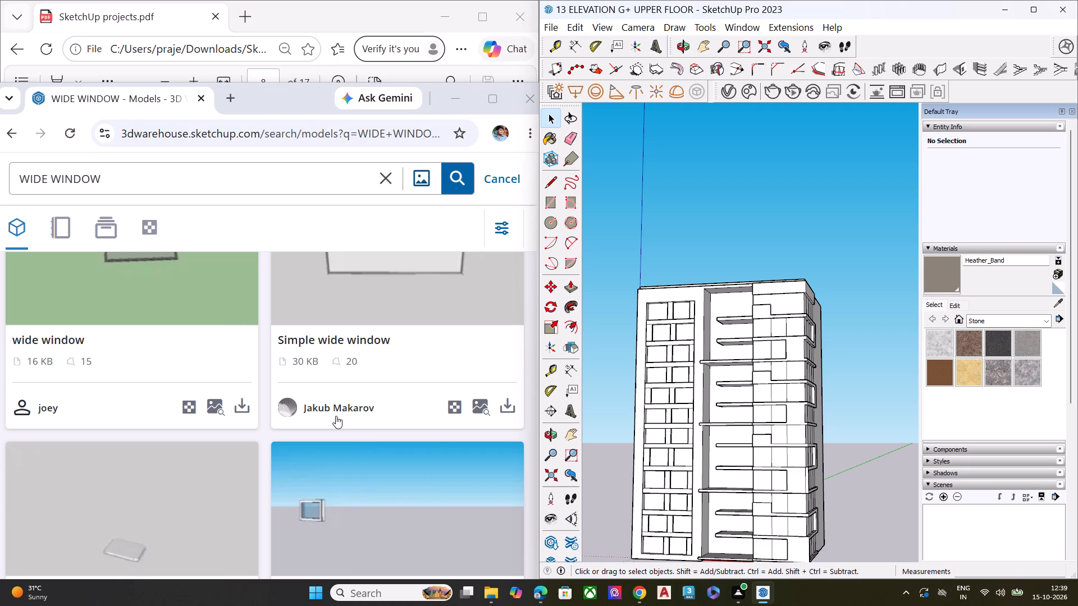
scroll(336, 416, up, 3)
scroll(336, 416, down, 11)
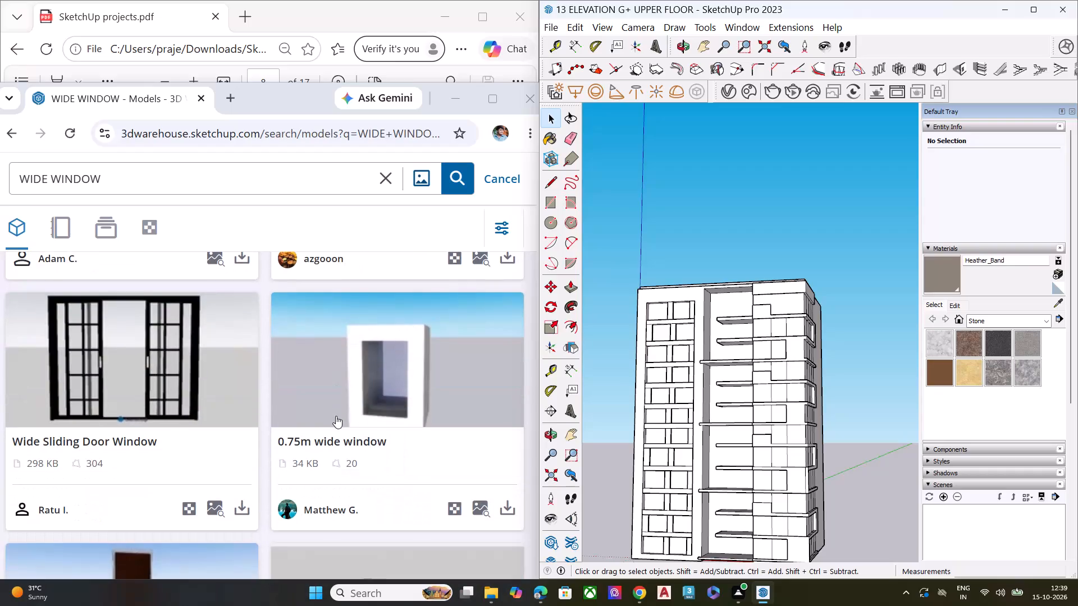
scroll(336, 416, down, 8)
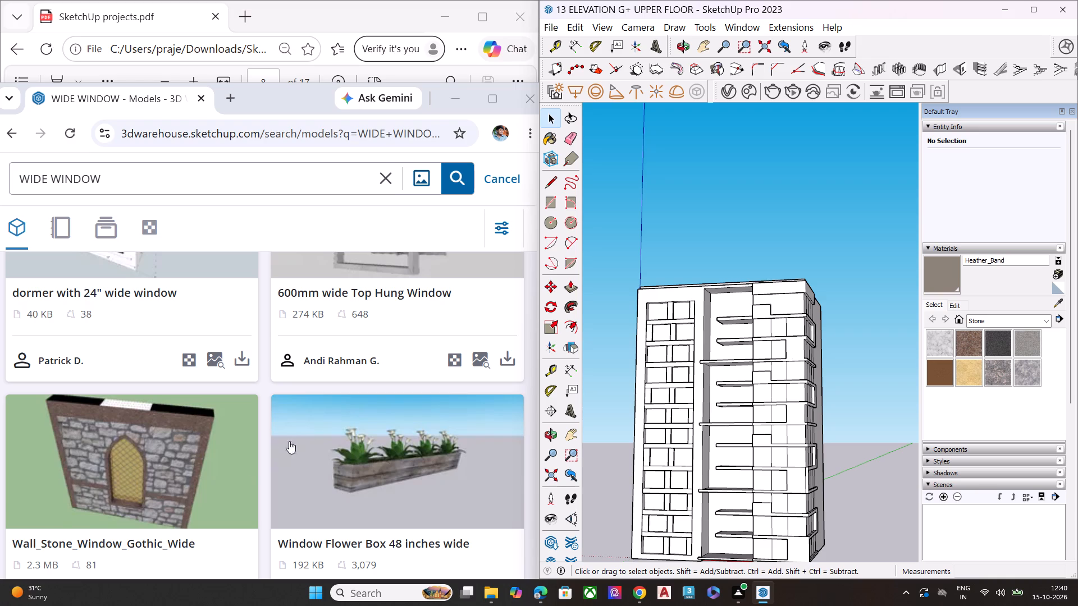
scroll(224, 485, down, 8)
scroll(277, 453, up, 3)
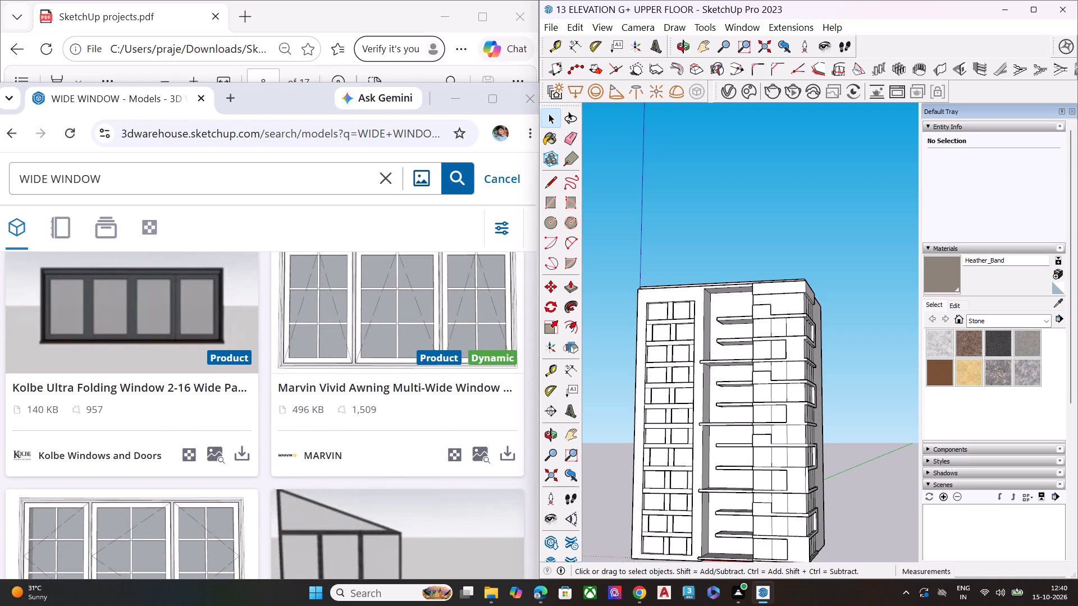
scroll(317, 411, down, 2)
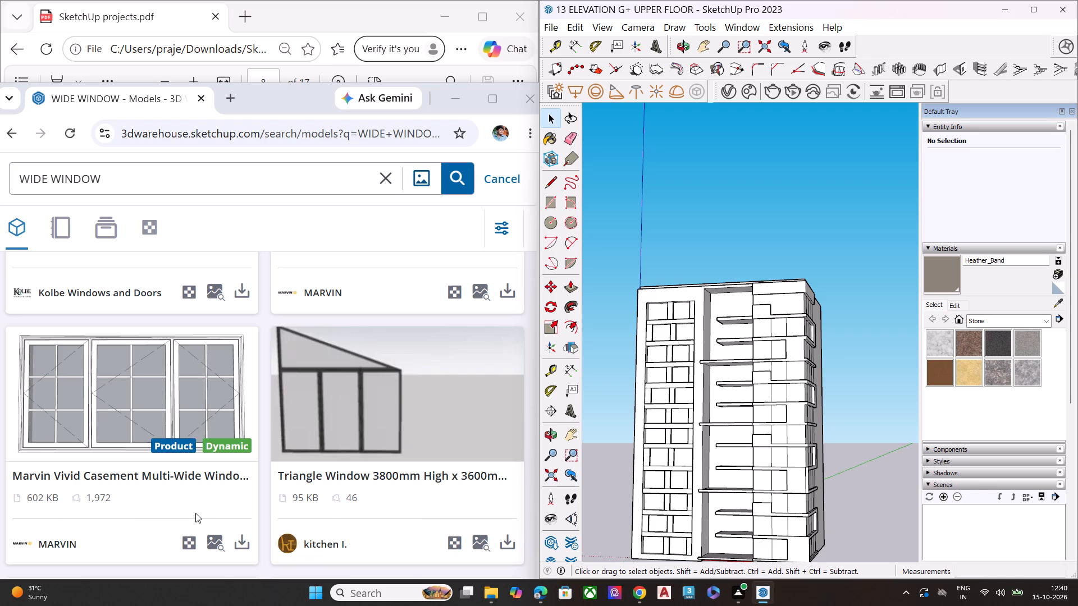
scroll(474, 436, down, 5)
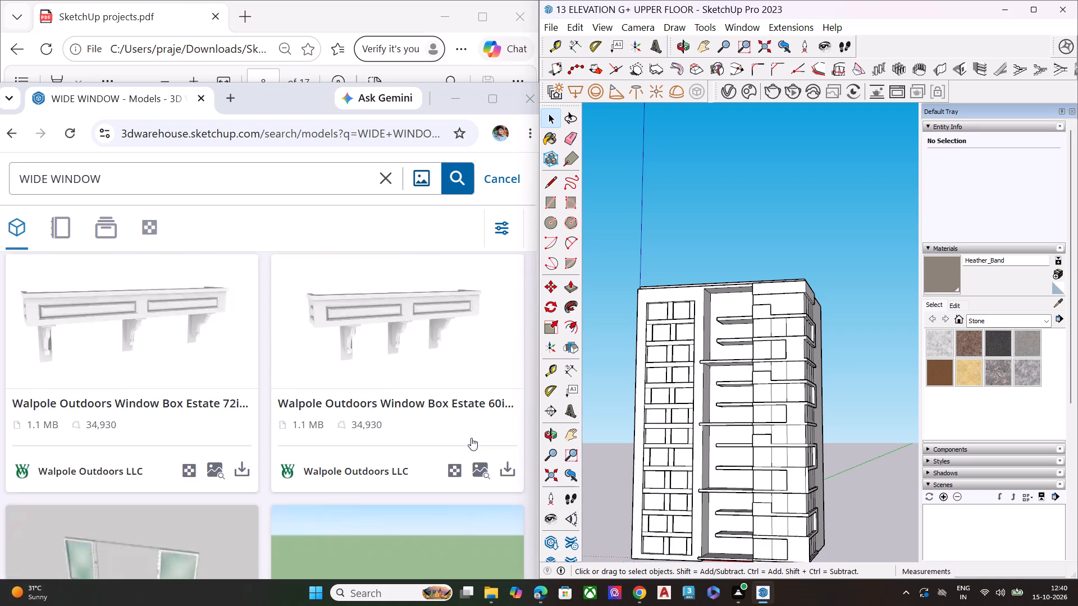
scroll(467, 440, down, 10)
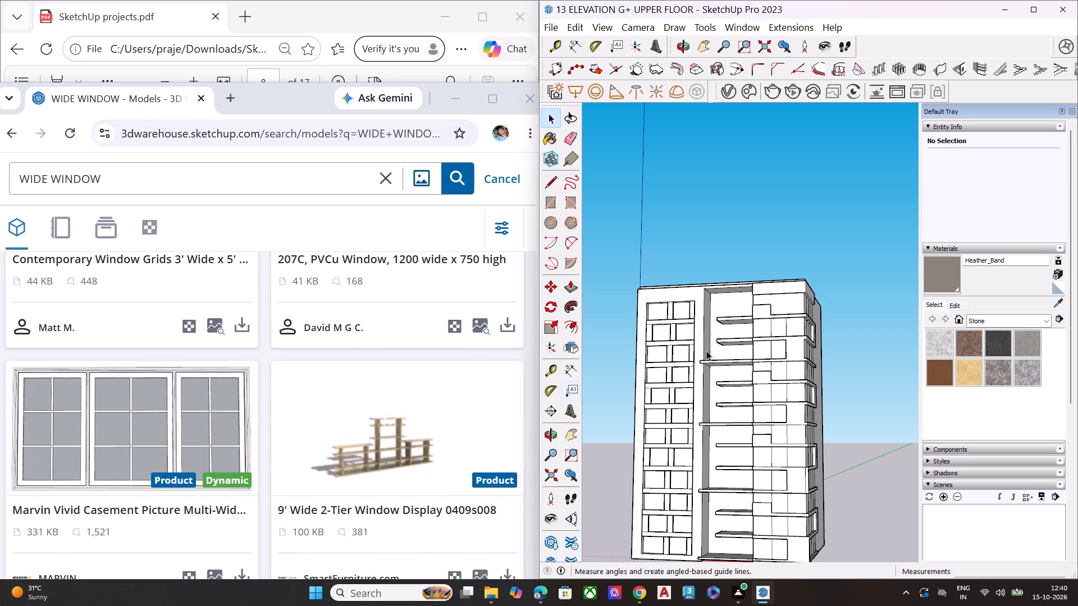
Examine the window divisions on the corner block's top floor in SketchUp, selecting the vertical division line nearest the blank side wall.
middle_drag(785, 379, 651, 429)
scroll(848, 306, up, 10)
scroll(762, 320, up, 5)
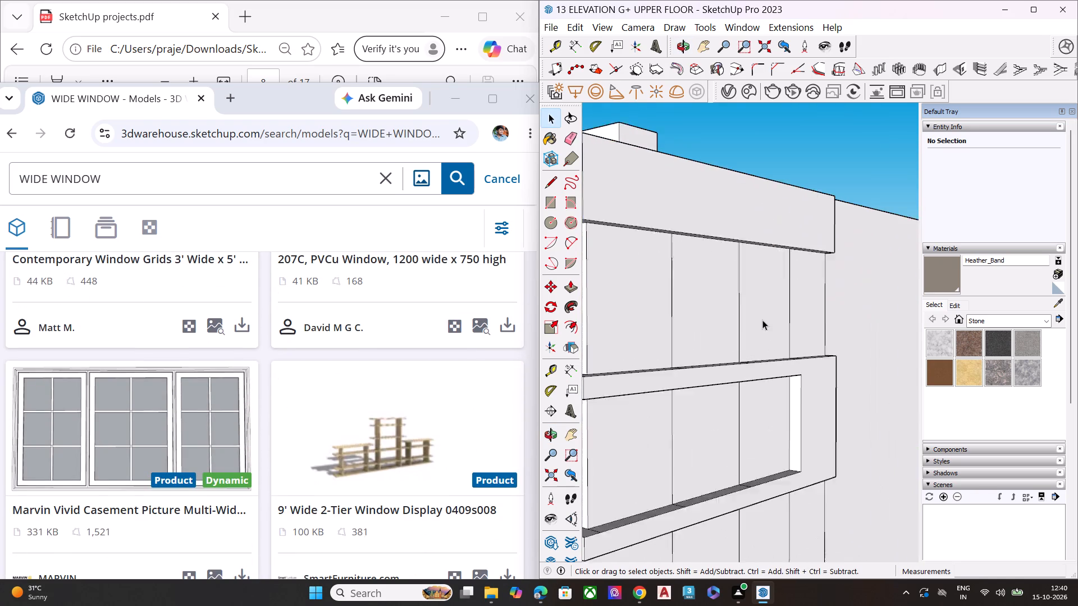
scroll(762, 320, up, 1)
click(793, 282)
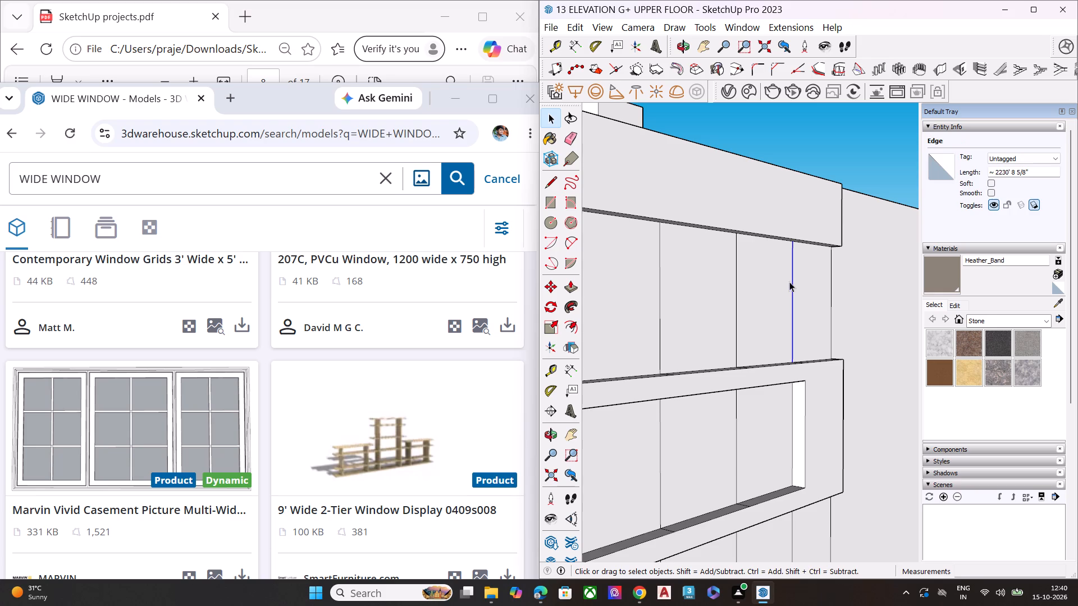
key(space)
scroll(775, 299, down, 5)
Minimize the 3D Warehouse browser and place the reference PDF in Edge beside the SketchUp model.
drag(400, 23, 342, 194)
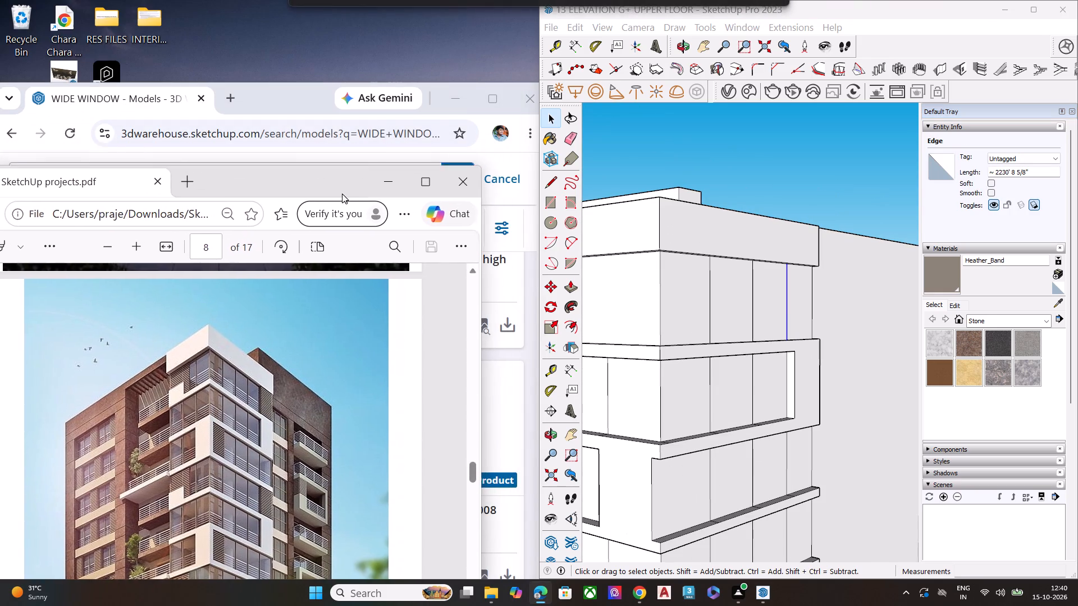
drag(342, 194, 273, 191)
drag(275, 105, 301, 0)
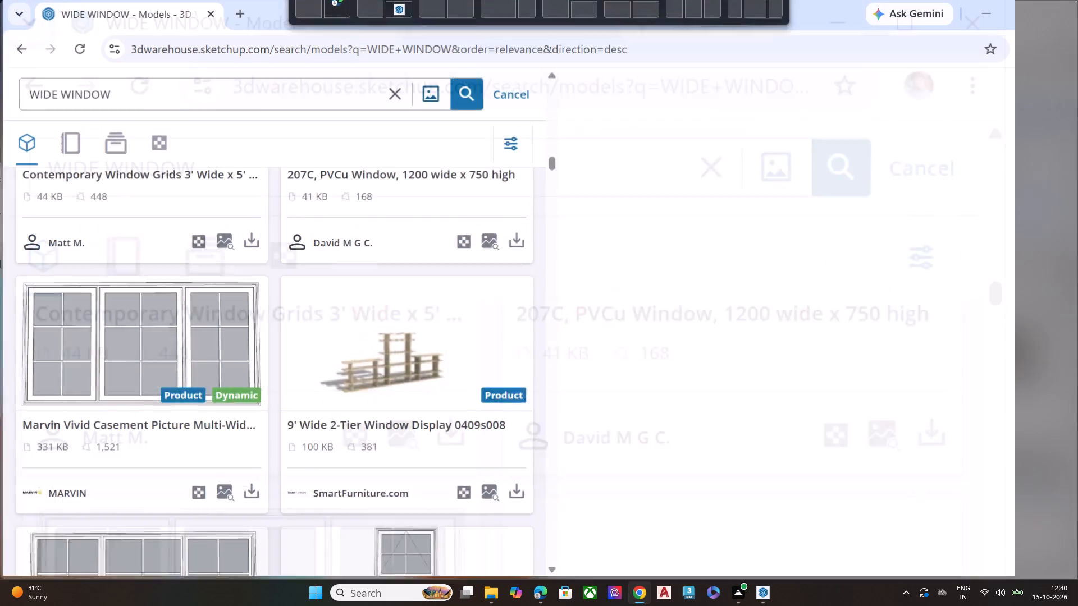
click(984, 9)
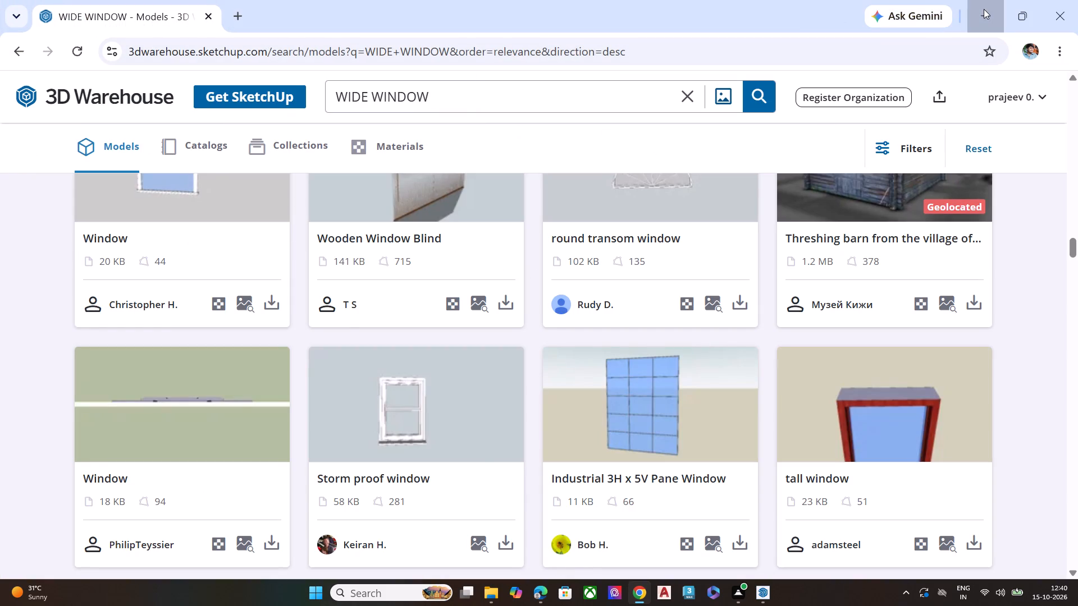
drag(243, 186, 360, 10)
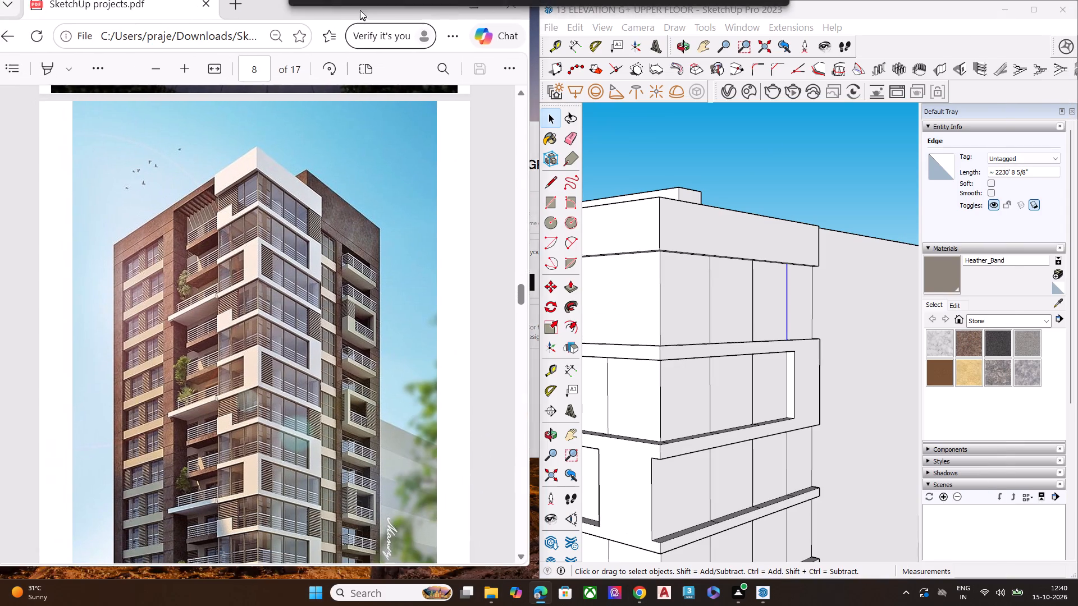
drag(360, 10, 427, 45)
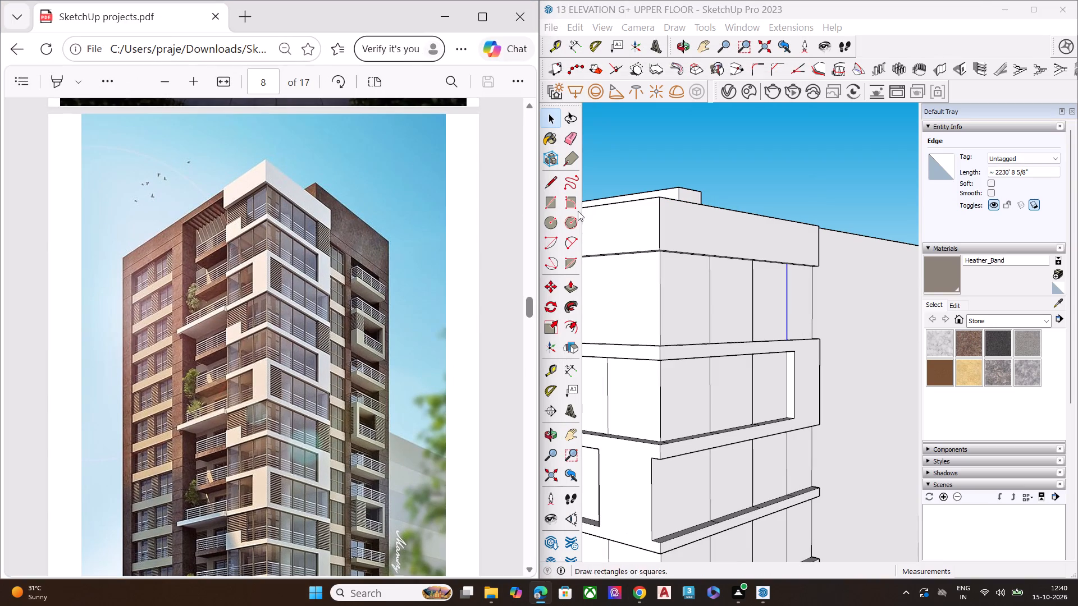
Examine the lower floors of the reference elevation on page 8 against the modelled corner block.
scroll(312, 230, down, 4)
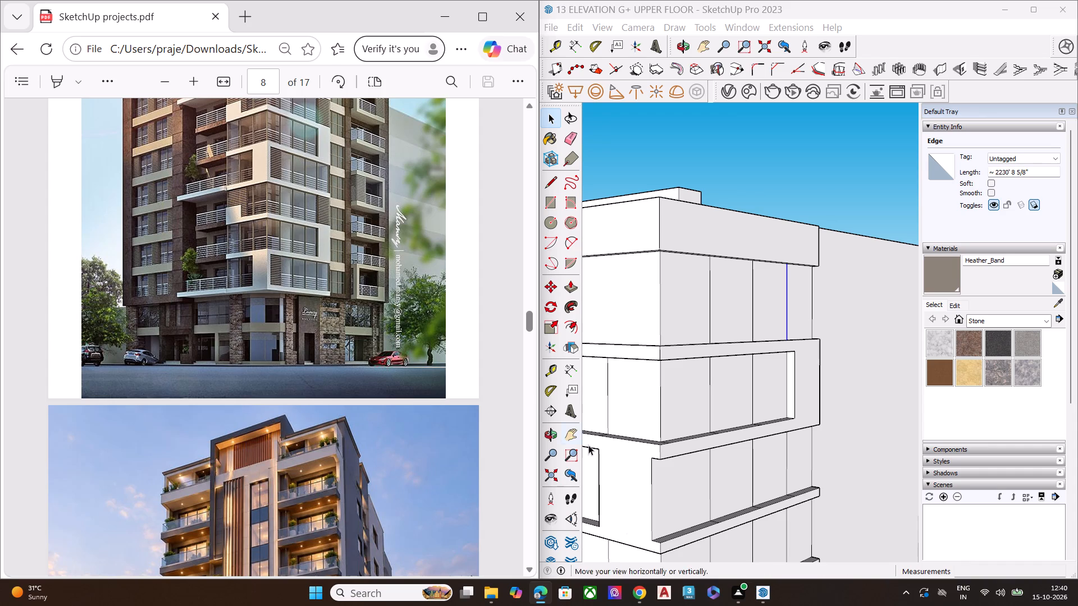
scroll(504, 301, down, 1)
scroll(687, 407, down, 4)
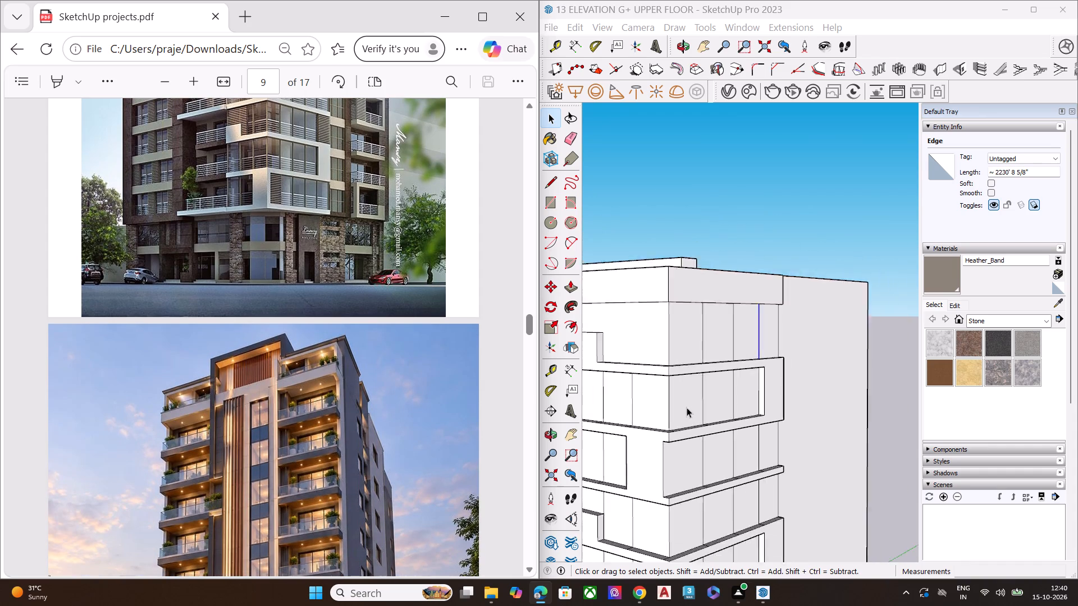
scroll(687, 407, down, 19)
scroll(691, 498, up, 12)
Examine the glazing panels on the corner block's lowest floors, selecting the second panel from the corner on the lowest floor.
middle_drag(691, 498, 663, 449)
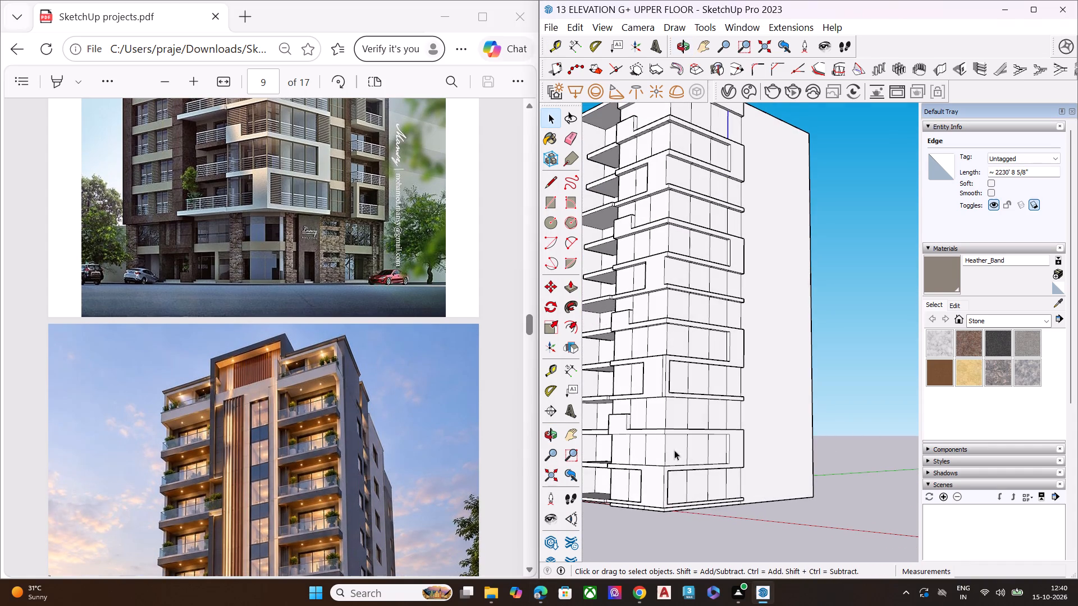
scroll(760, 481, up, 7)
scroll(707, 468, down, 2)
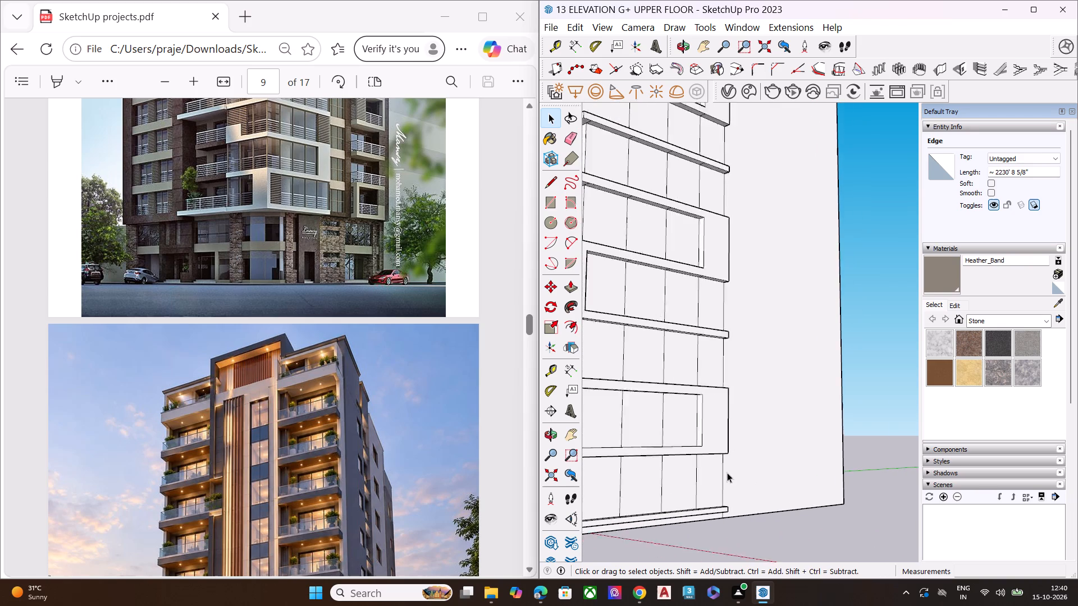
scroll(727, 472, down, 2)
scroll(601, 489, up, 7)
middle_drag(645, 476, 646, 453)
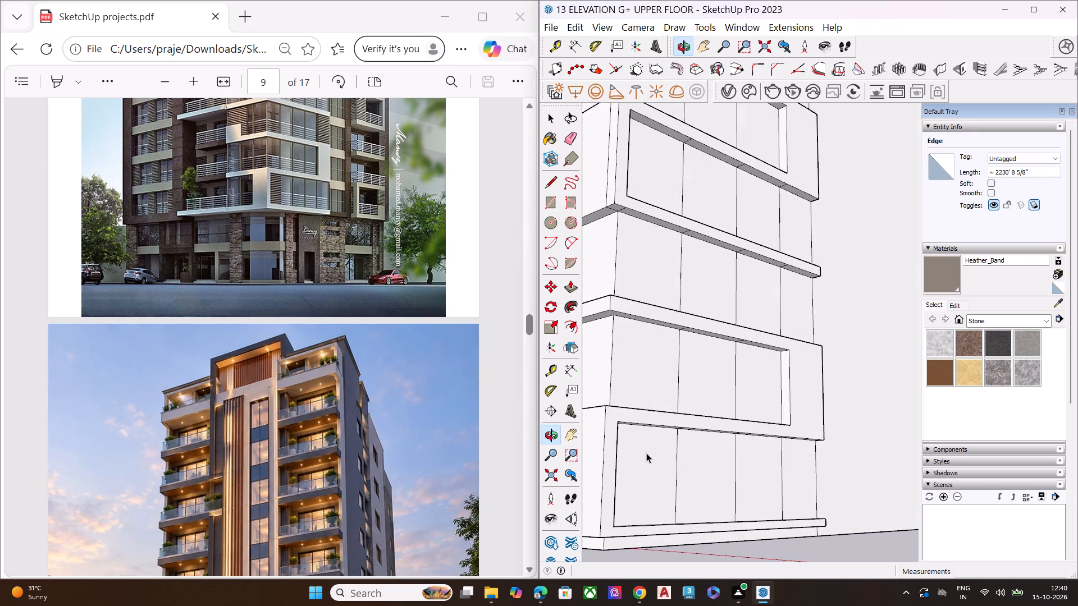
scroll(646, 453, up, 6)
scroll(646, 453, down, 7)
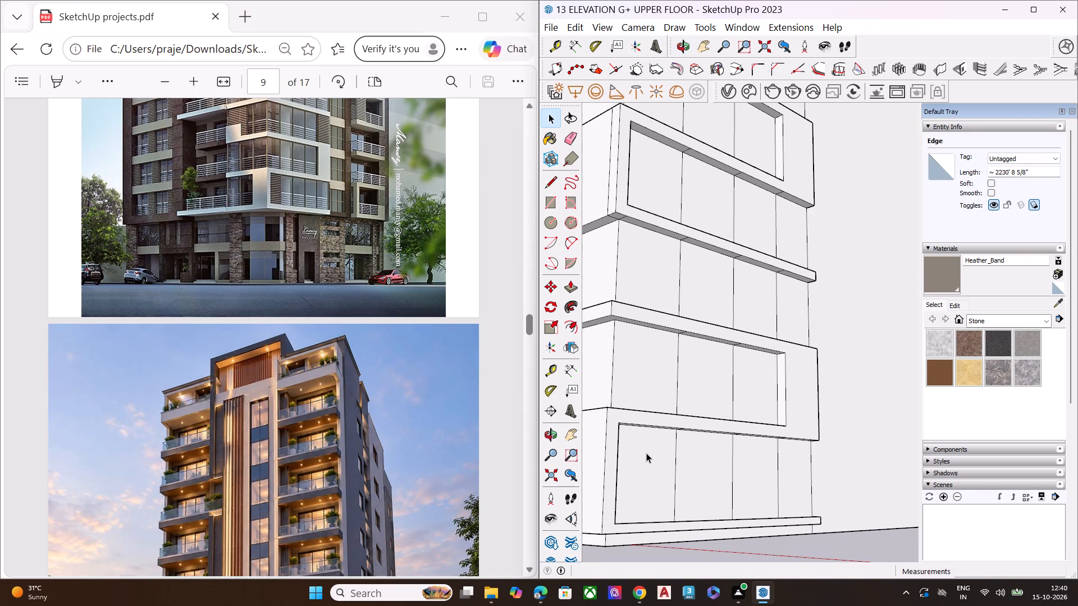
scroll(688, 496, up, 3)
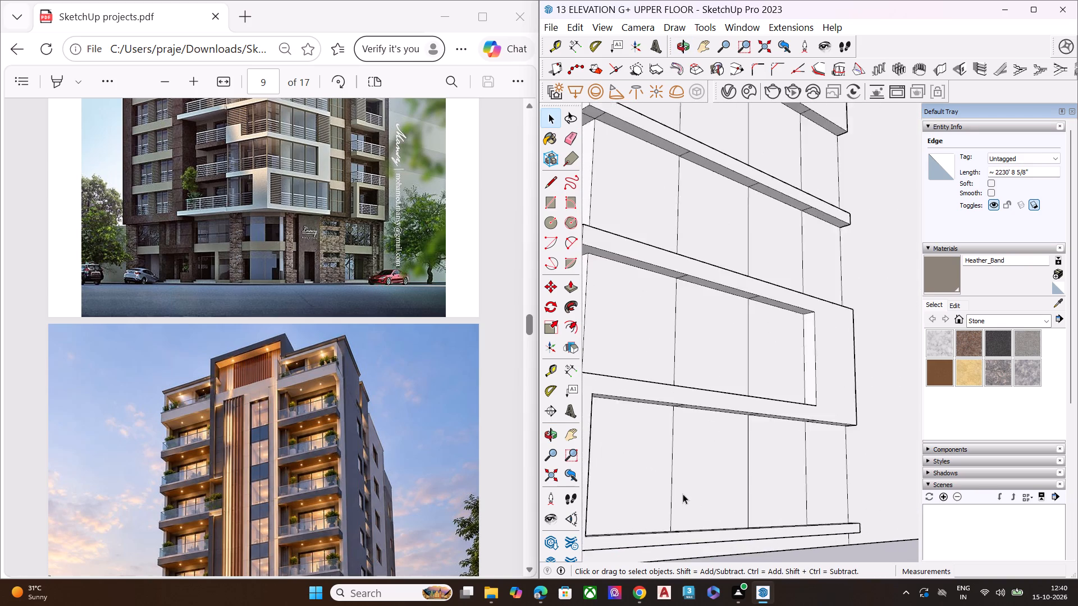
scroll(683, 494, up, 1)
click(702, 463)
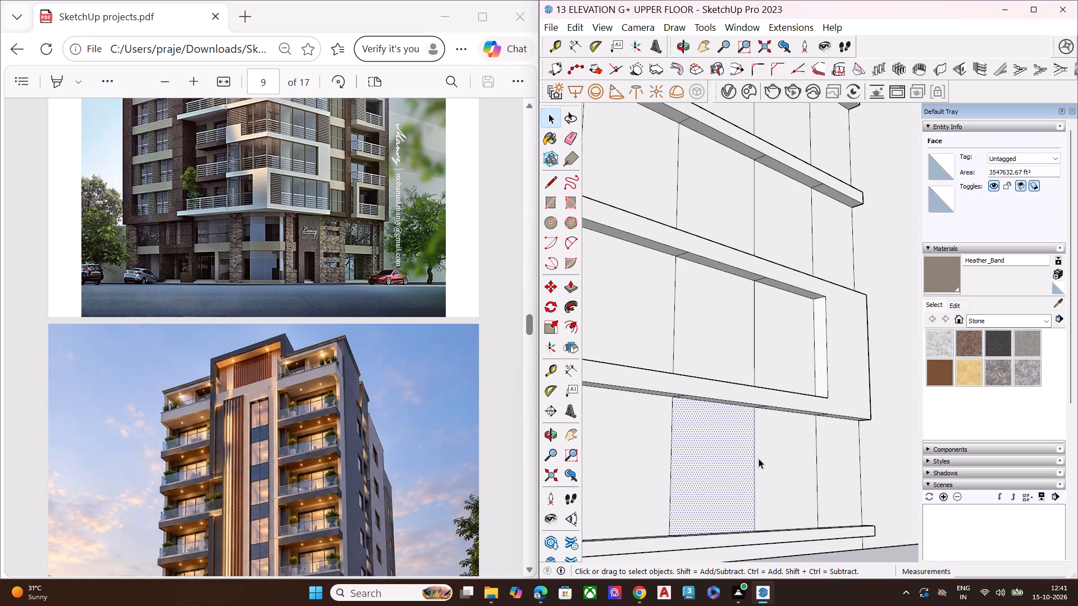
key(space)
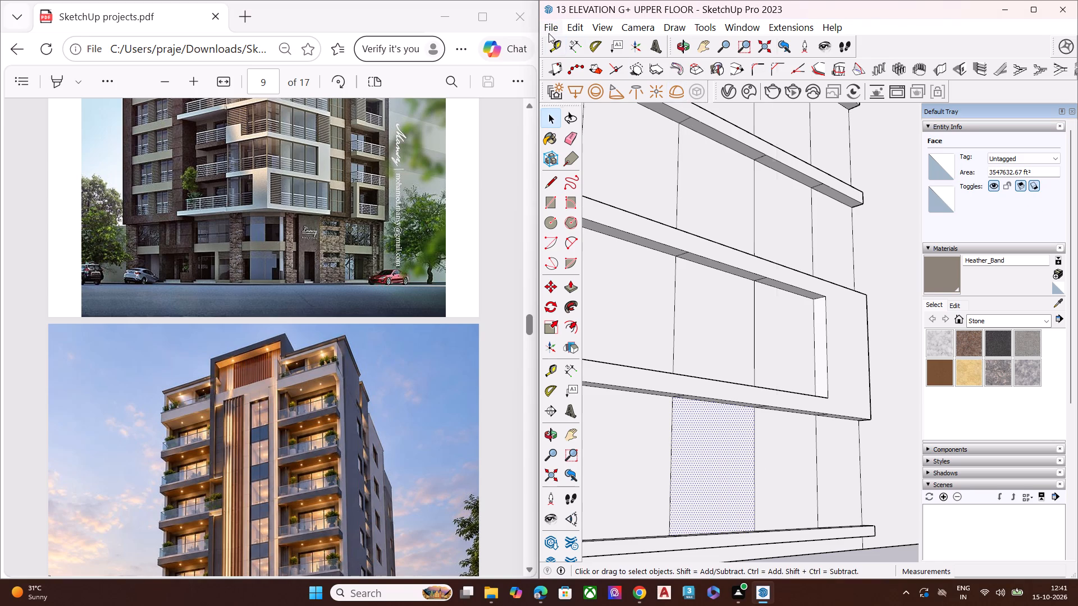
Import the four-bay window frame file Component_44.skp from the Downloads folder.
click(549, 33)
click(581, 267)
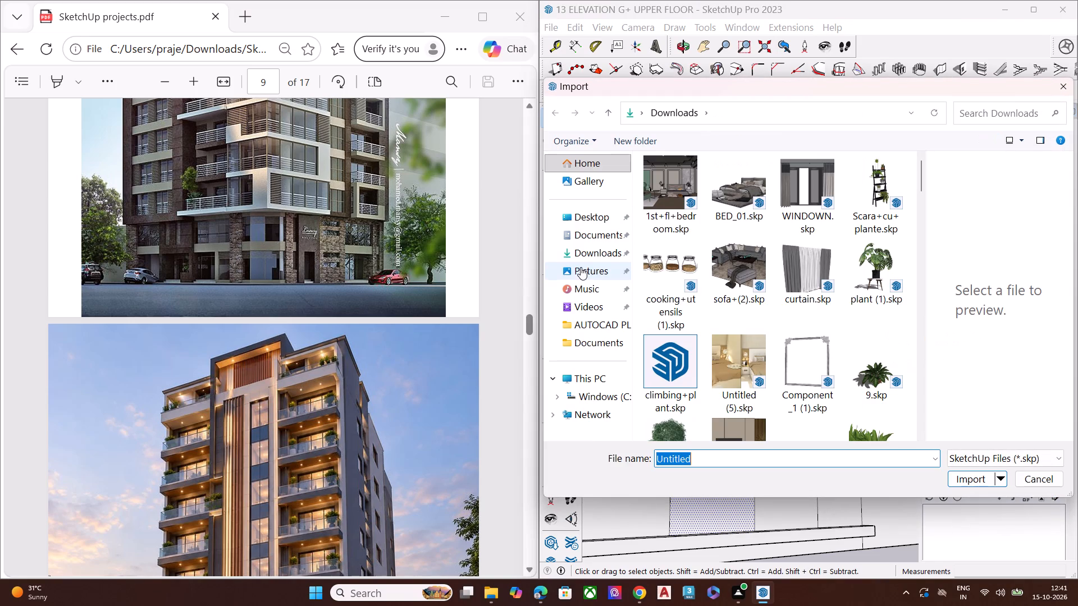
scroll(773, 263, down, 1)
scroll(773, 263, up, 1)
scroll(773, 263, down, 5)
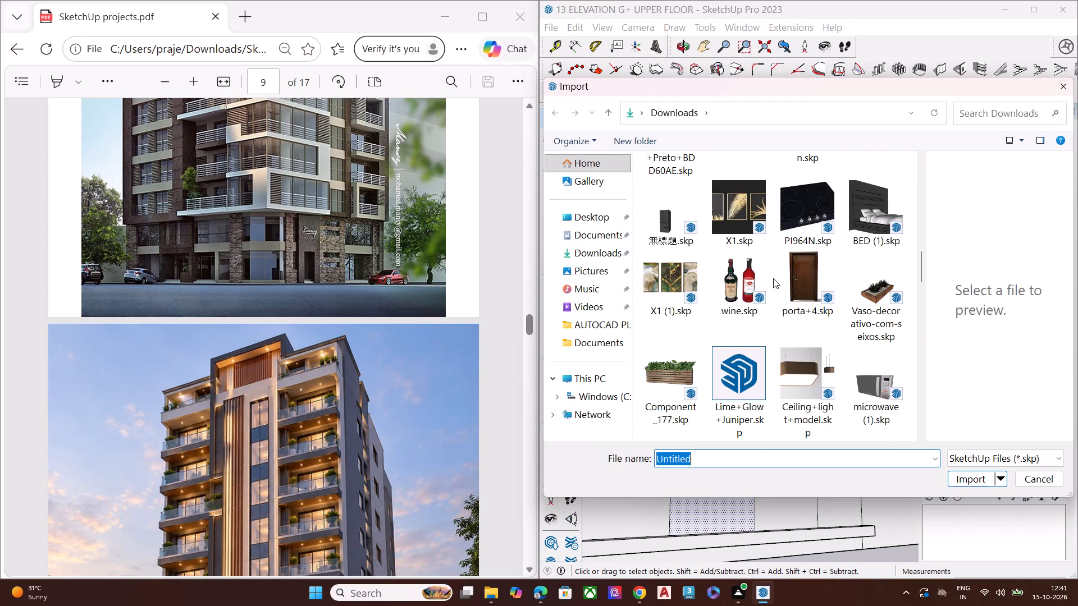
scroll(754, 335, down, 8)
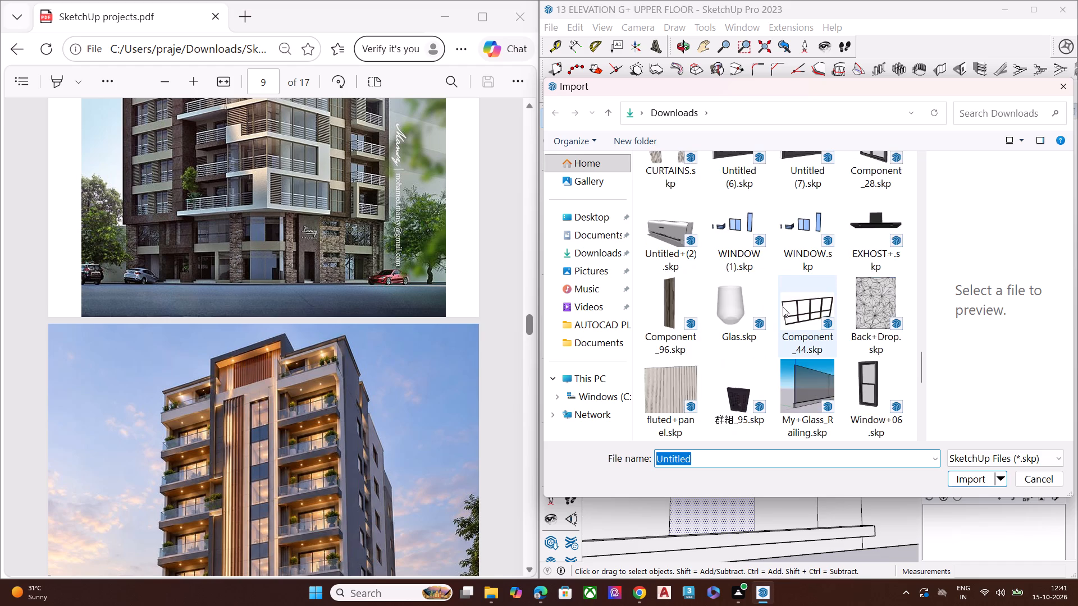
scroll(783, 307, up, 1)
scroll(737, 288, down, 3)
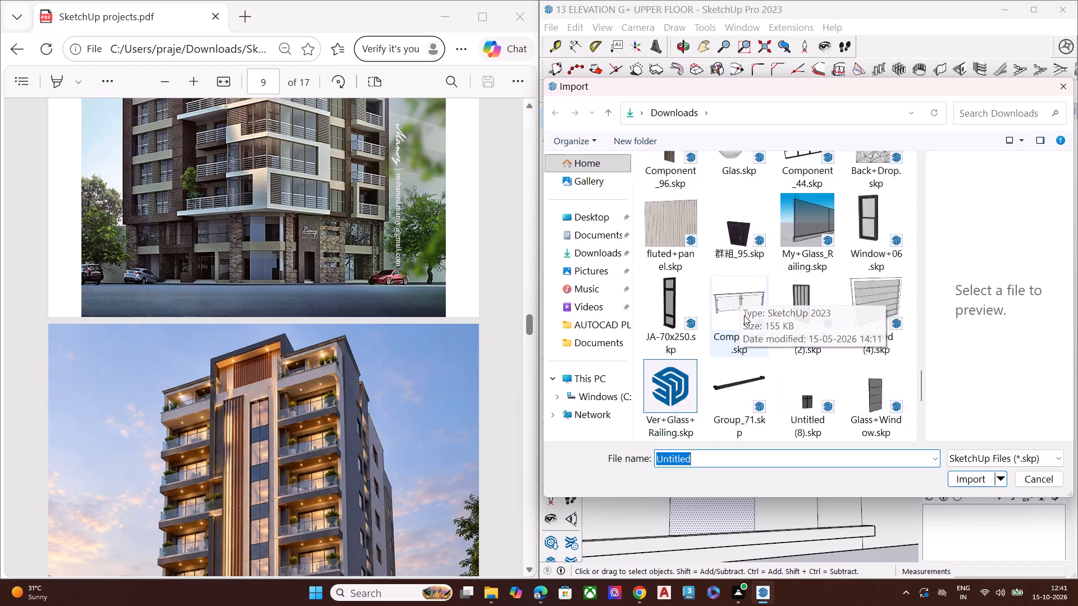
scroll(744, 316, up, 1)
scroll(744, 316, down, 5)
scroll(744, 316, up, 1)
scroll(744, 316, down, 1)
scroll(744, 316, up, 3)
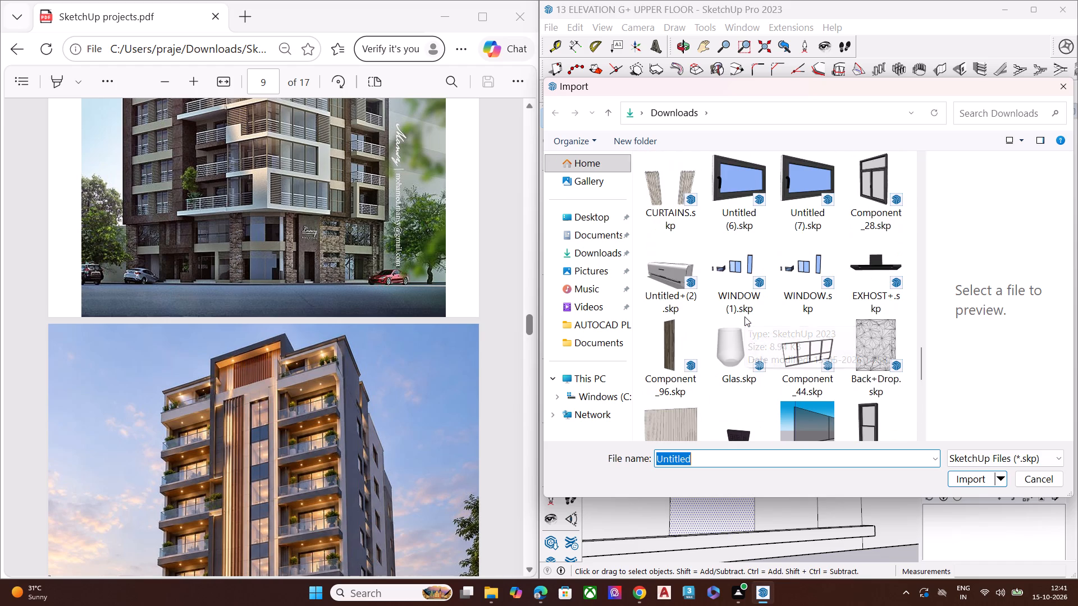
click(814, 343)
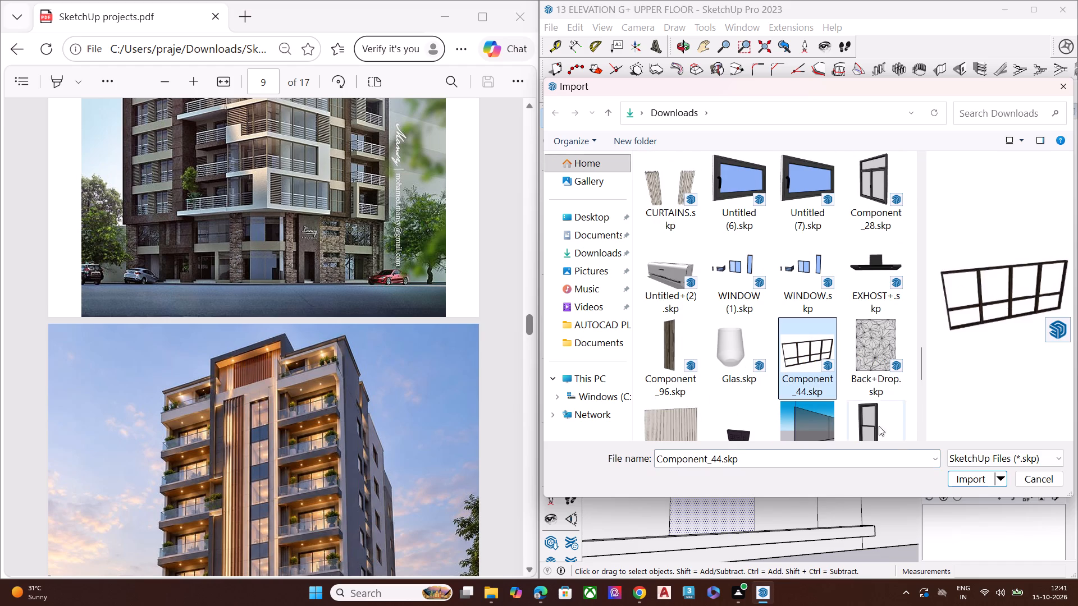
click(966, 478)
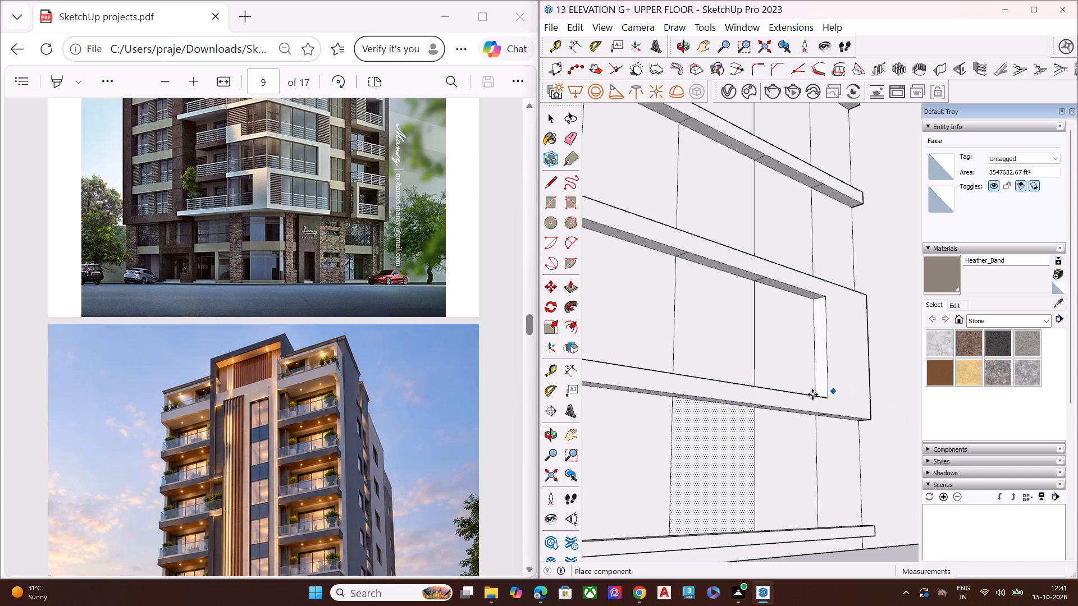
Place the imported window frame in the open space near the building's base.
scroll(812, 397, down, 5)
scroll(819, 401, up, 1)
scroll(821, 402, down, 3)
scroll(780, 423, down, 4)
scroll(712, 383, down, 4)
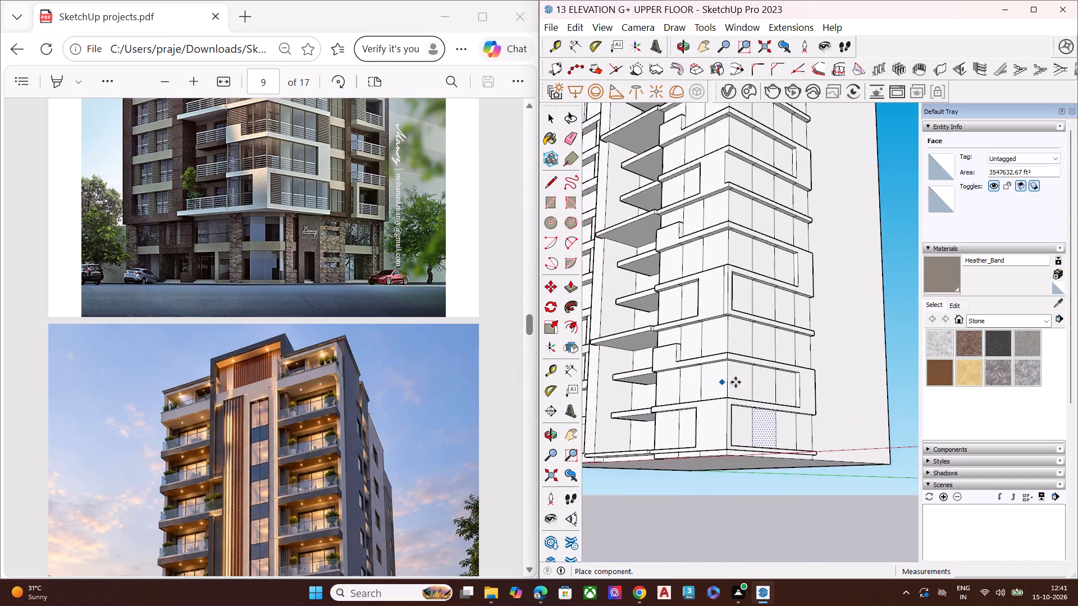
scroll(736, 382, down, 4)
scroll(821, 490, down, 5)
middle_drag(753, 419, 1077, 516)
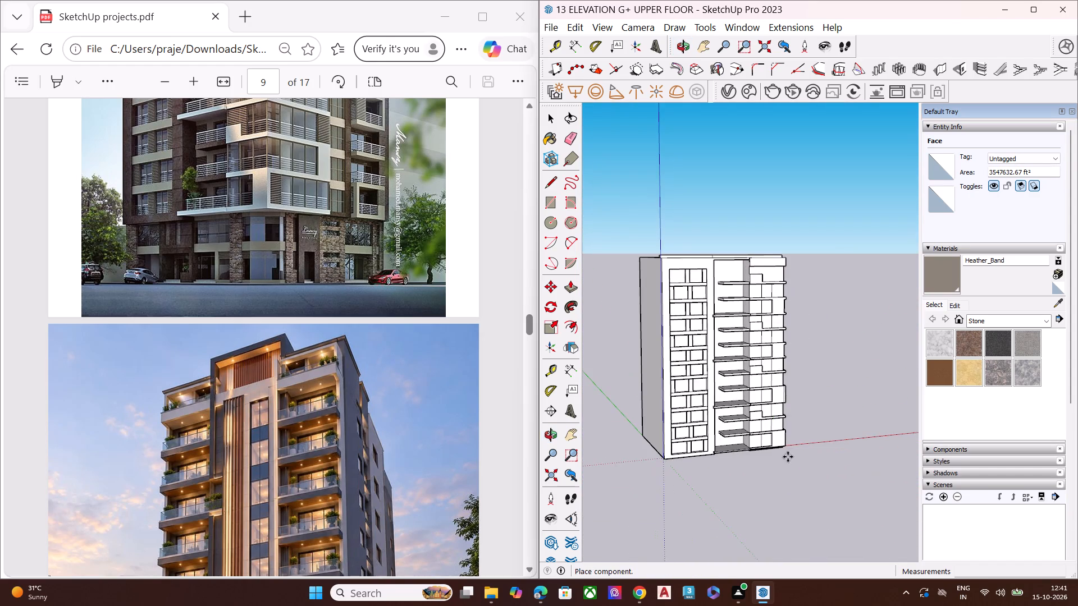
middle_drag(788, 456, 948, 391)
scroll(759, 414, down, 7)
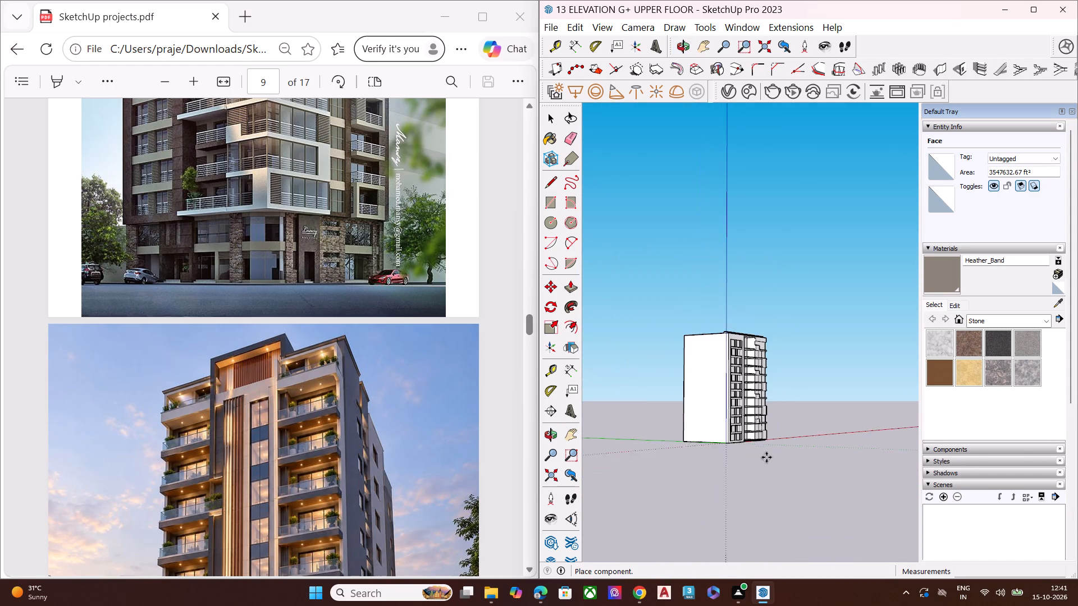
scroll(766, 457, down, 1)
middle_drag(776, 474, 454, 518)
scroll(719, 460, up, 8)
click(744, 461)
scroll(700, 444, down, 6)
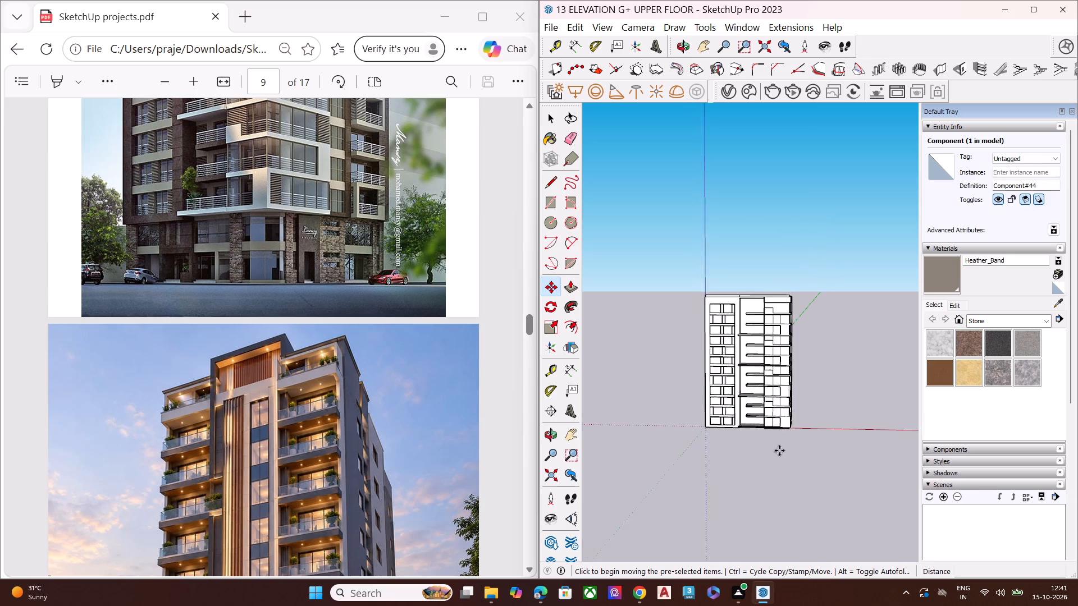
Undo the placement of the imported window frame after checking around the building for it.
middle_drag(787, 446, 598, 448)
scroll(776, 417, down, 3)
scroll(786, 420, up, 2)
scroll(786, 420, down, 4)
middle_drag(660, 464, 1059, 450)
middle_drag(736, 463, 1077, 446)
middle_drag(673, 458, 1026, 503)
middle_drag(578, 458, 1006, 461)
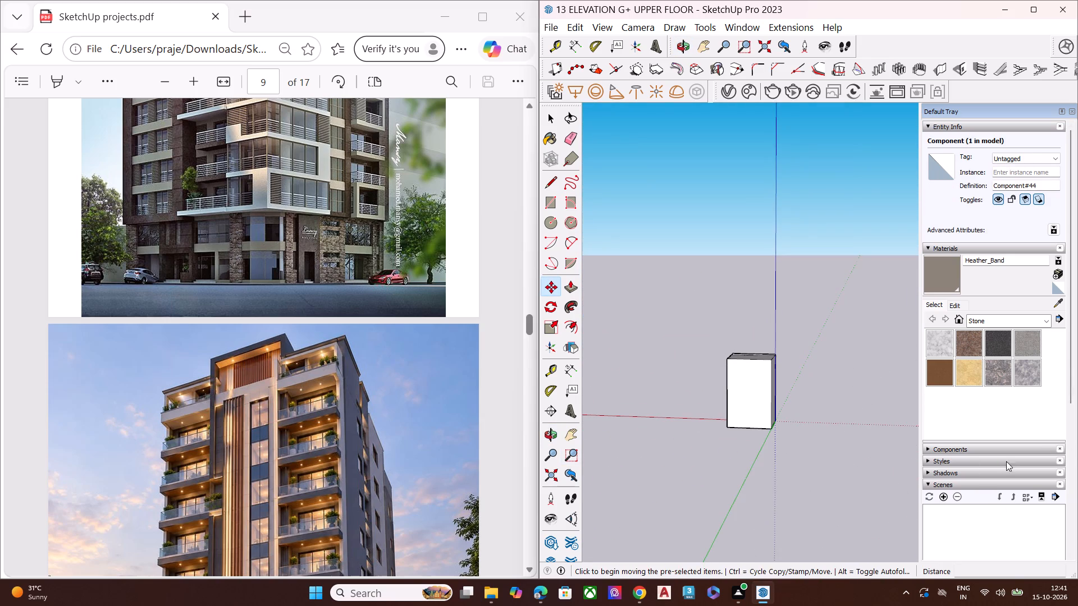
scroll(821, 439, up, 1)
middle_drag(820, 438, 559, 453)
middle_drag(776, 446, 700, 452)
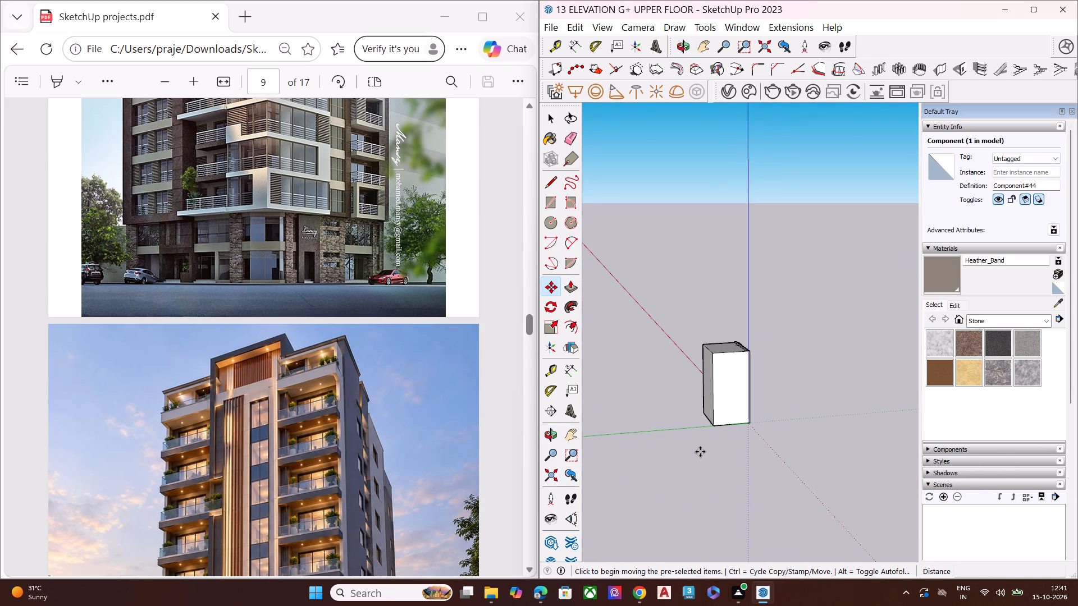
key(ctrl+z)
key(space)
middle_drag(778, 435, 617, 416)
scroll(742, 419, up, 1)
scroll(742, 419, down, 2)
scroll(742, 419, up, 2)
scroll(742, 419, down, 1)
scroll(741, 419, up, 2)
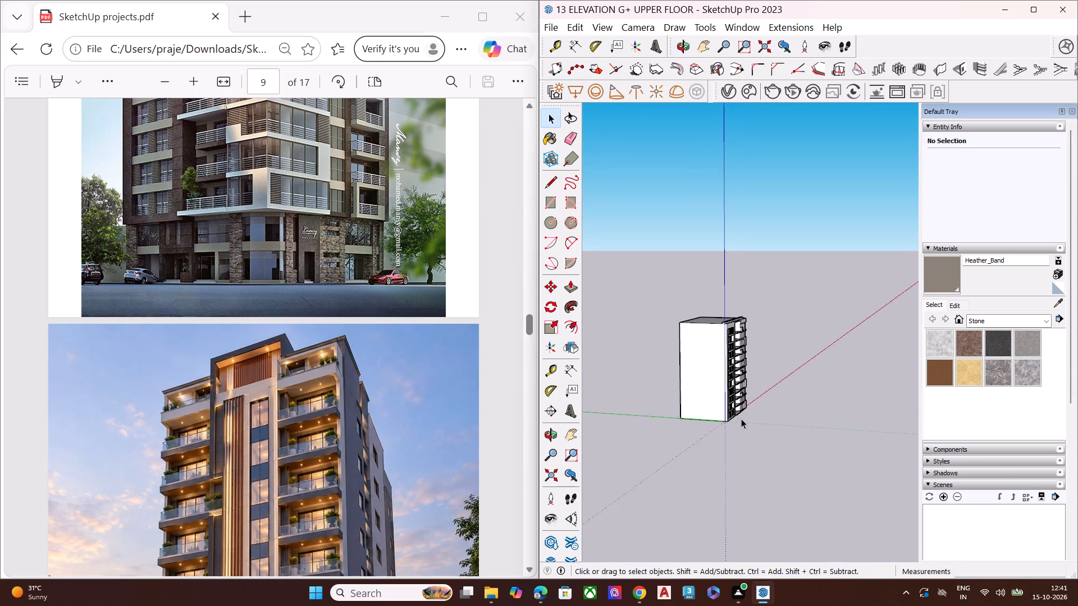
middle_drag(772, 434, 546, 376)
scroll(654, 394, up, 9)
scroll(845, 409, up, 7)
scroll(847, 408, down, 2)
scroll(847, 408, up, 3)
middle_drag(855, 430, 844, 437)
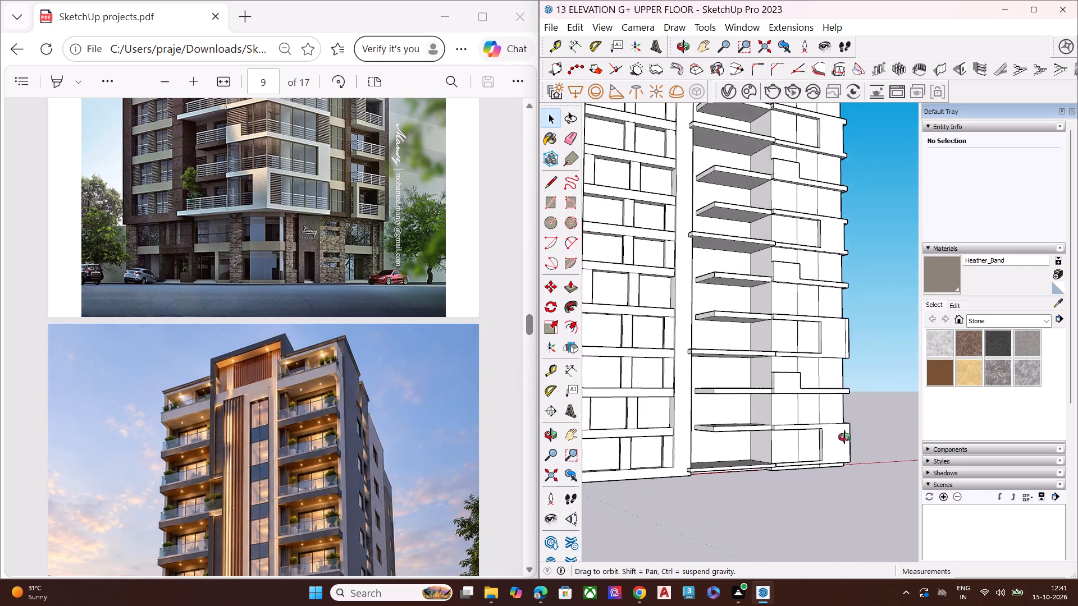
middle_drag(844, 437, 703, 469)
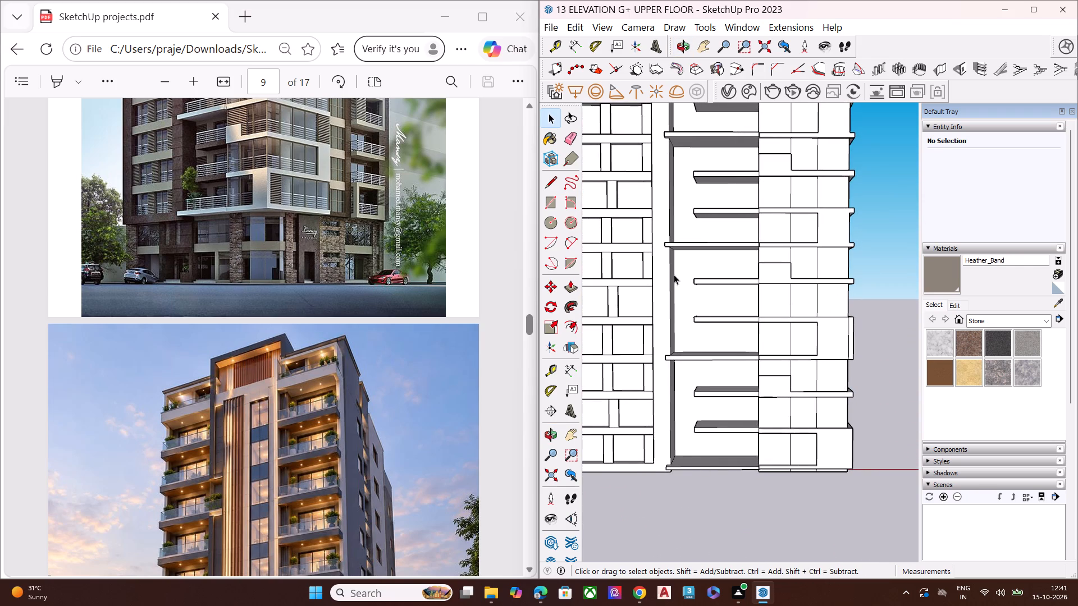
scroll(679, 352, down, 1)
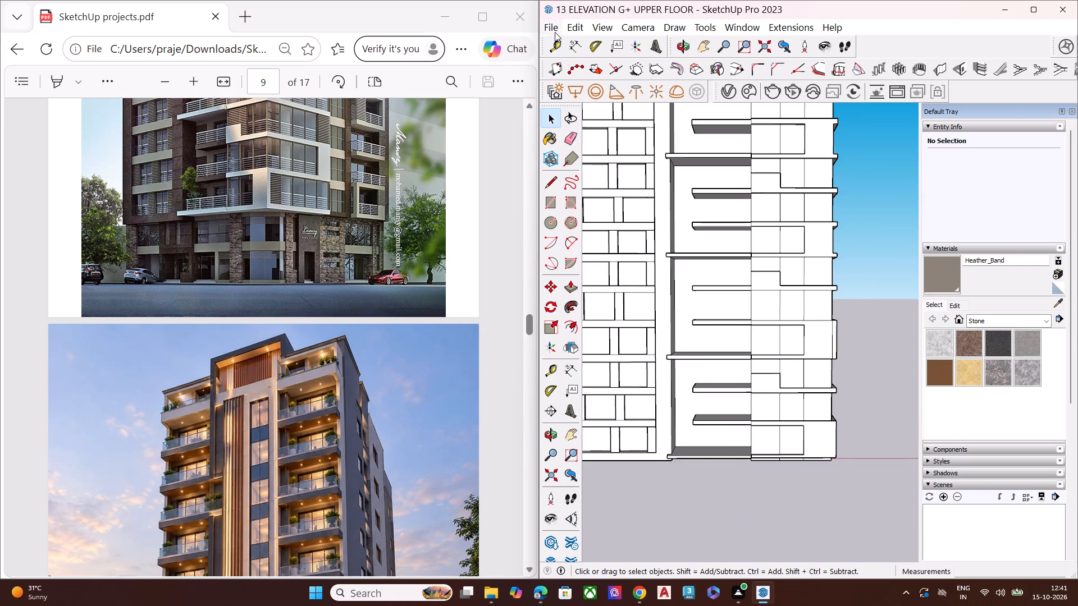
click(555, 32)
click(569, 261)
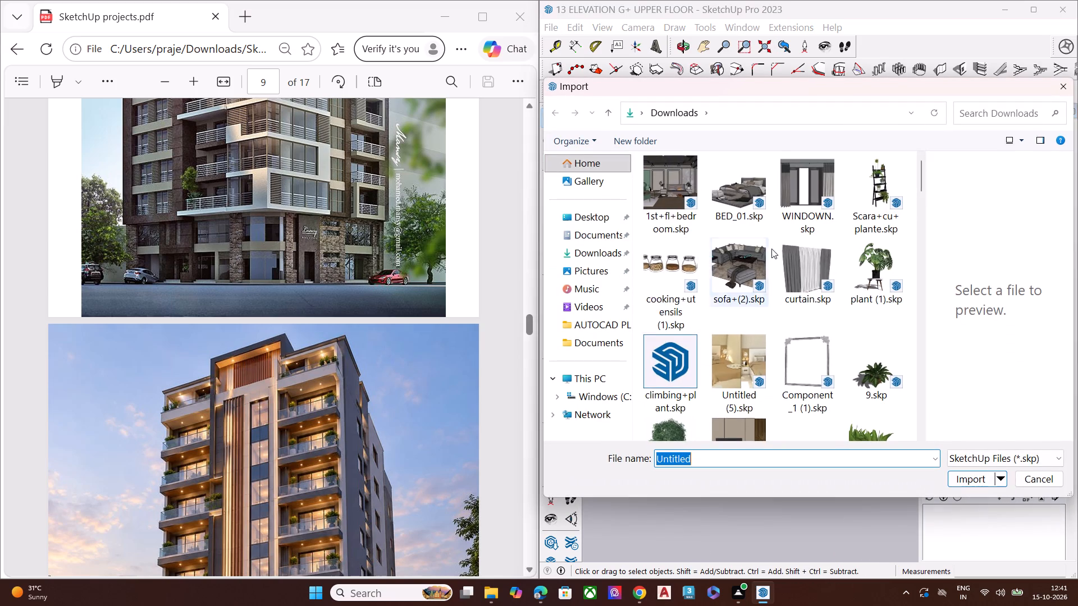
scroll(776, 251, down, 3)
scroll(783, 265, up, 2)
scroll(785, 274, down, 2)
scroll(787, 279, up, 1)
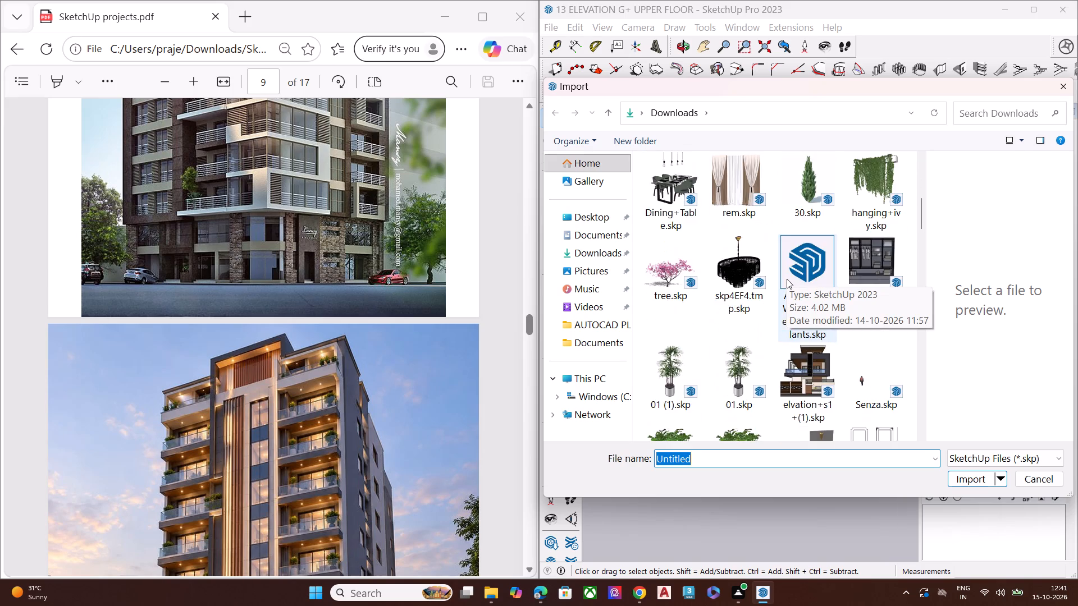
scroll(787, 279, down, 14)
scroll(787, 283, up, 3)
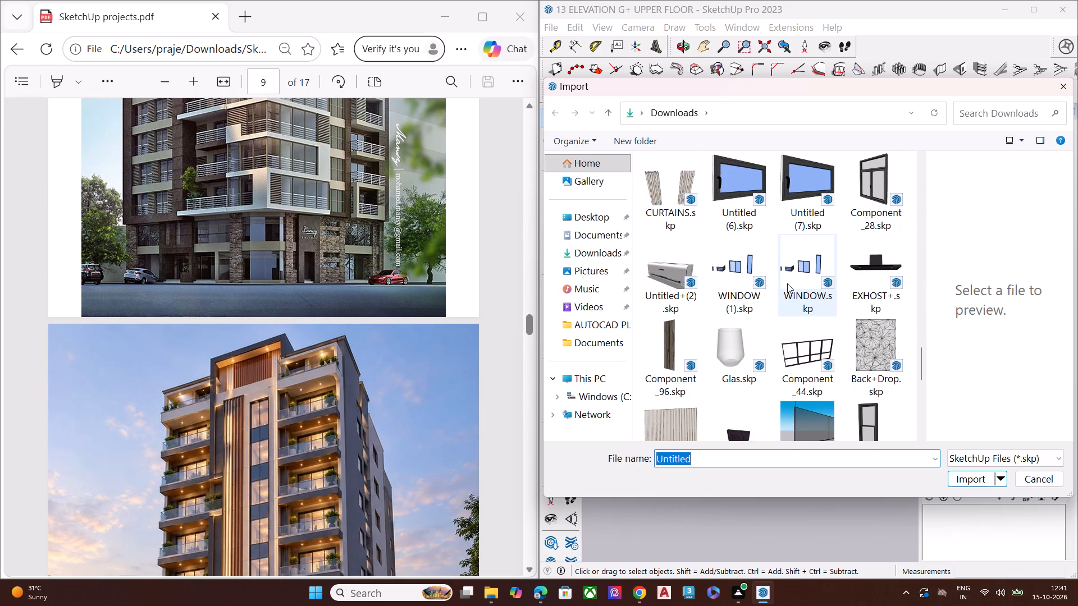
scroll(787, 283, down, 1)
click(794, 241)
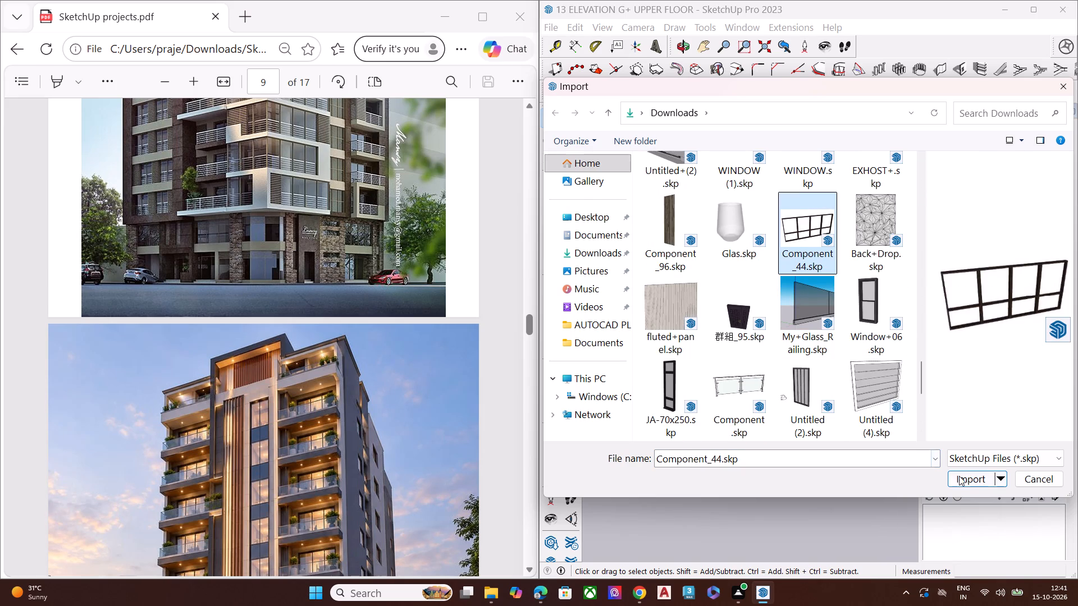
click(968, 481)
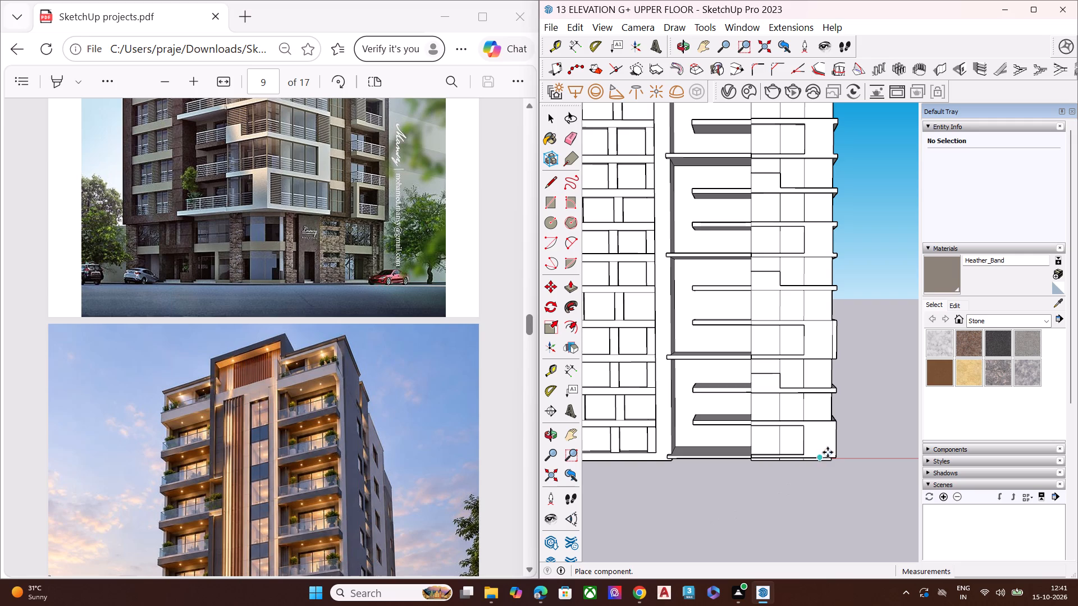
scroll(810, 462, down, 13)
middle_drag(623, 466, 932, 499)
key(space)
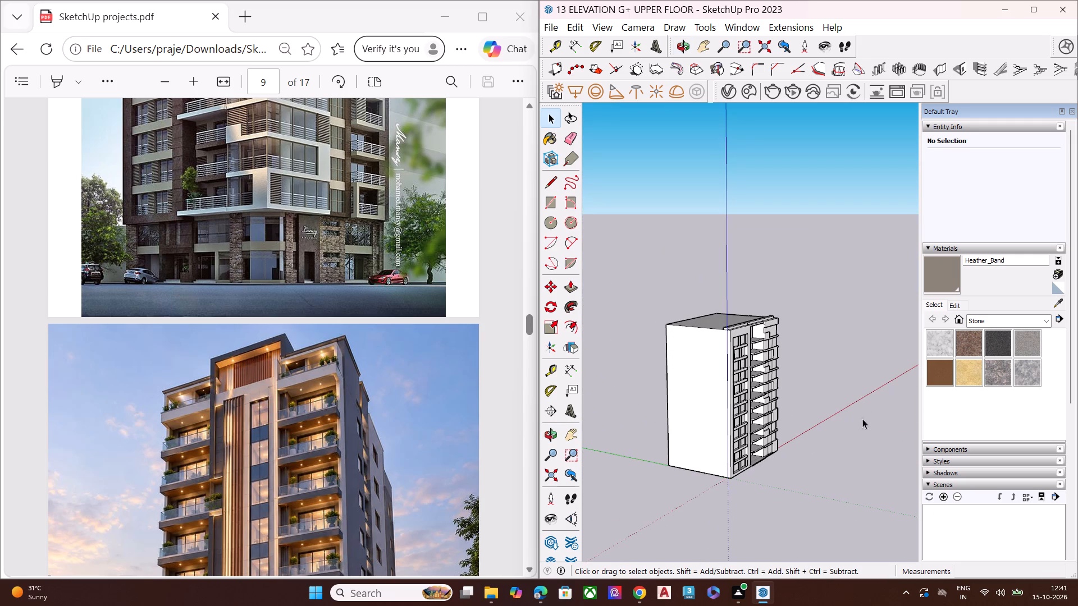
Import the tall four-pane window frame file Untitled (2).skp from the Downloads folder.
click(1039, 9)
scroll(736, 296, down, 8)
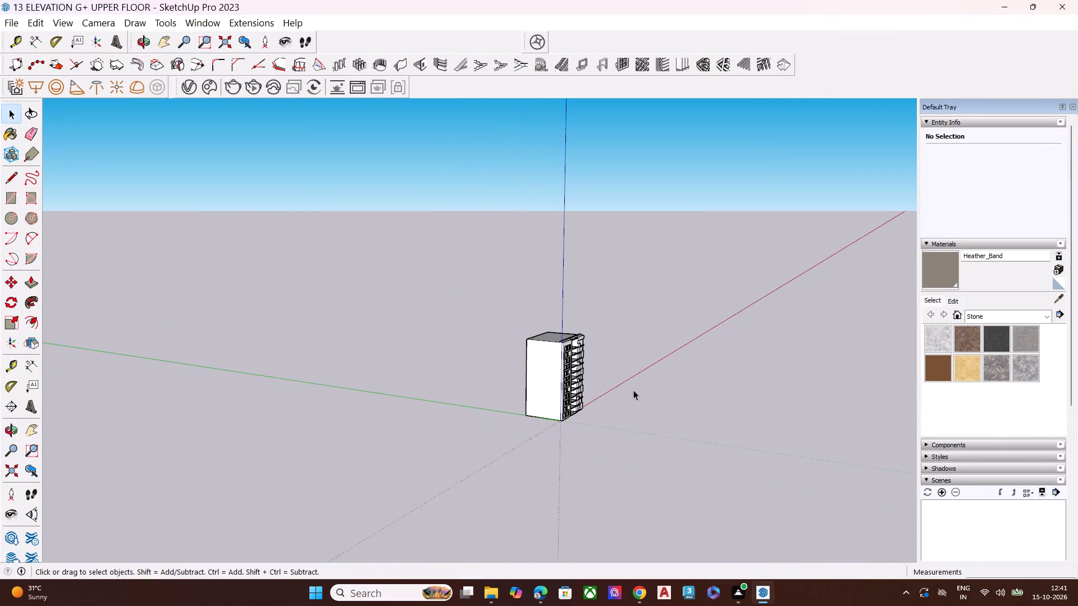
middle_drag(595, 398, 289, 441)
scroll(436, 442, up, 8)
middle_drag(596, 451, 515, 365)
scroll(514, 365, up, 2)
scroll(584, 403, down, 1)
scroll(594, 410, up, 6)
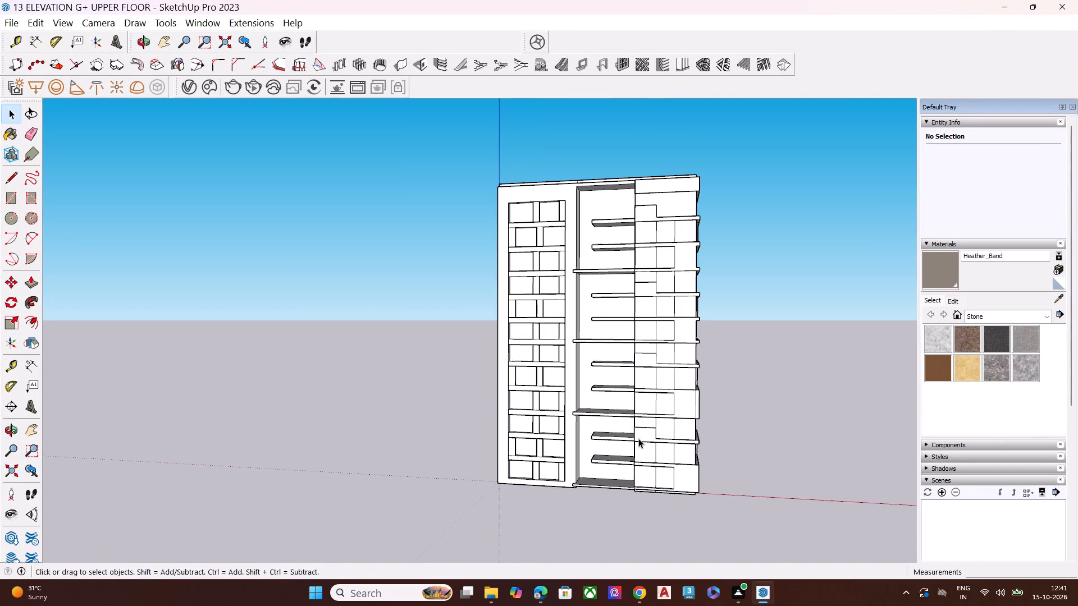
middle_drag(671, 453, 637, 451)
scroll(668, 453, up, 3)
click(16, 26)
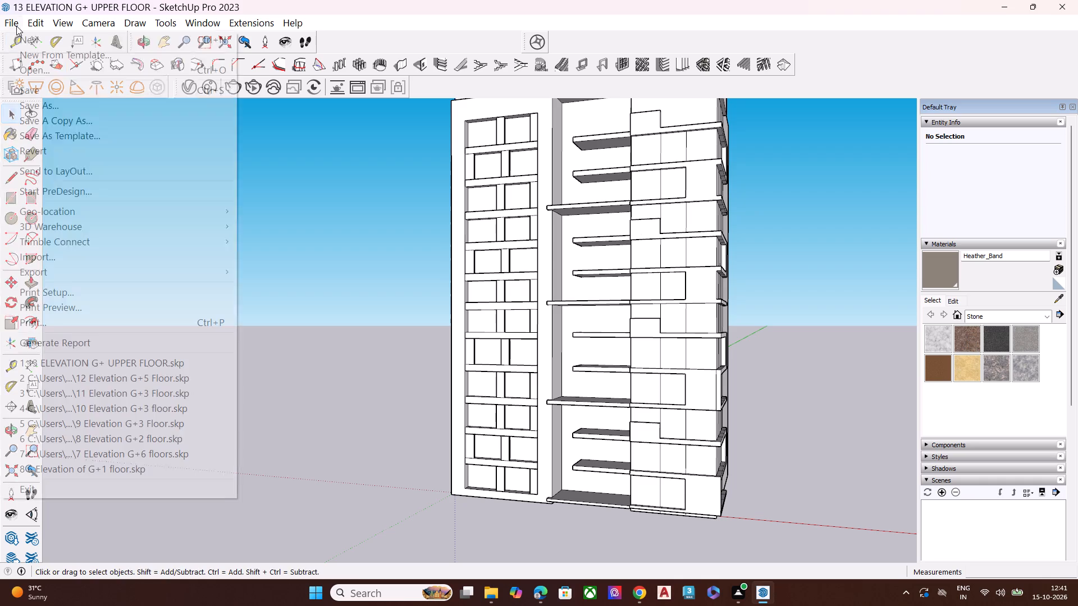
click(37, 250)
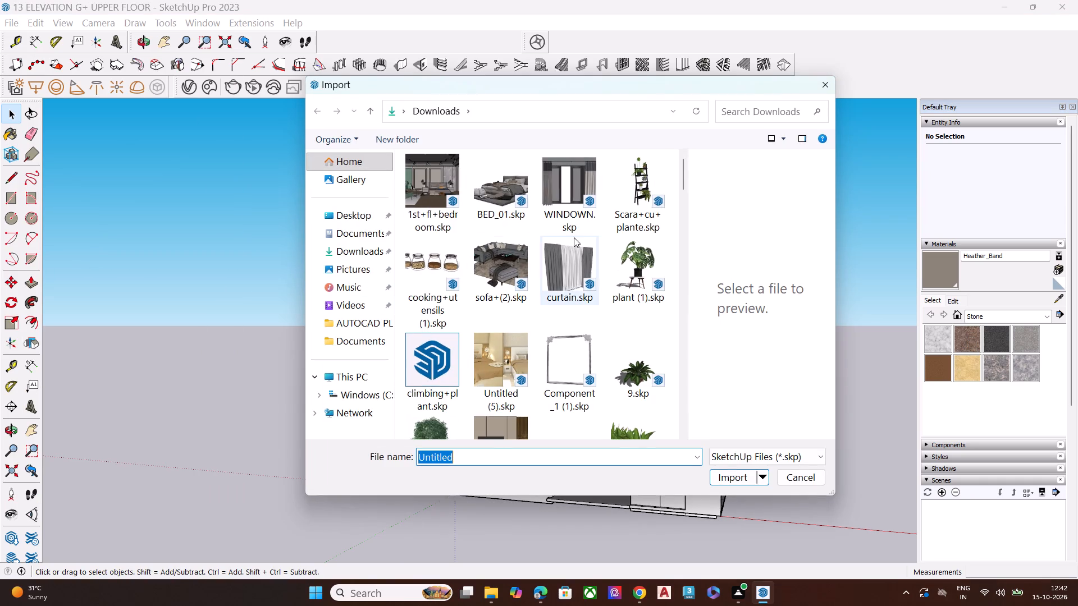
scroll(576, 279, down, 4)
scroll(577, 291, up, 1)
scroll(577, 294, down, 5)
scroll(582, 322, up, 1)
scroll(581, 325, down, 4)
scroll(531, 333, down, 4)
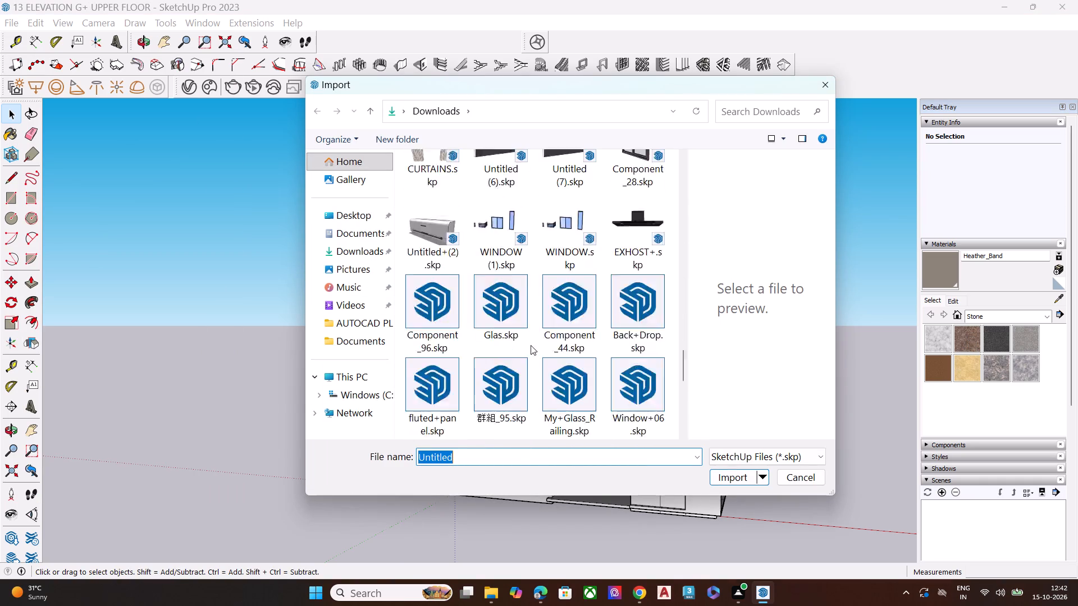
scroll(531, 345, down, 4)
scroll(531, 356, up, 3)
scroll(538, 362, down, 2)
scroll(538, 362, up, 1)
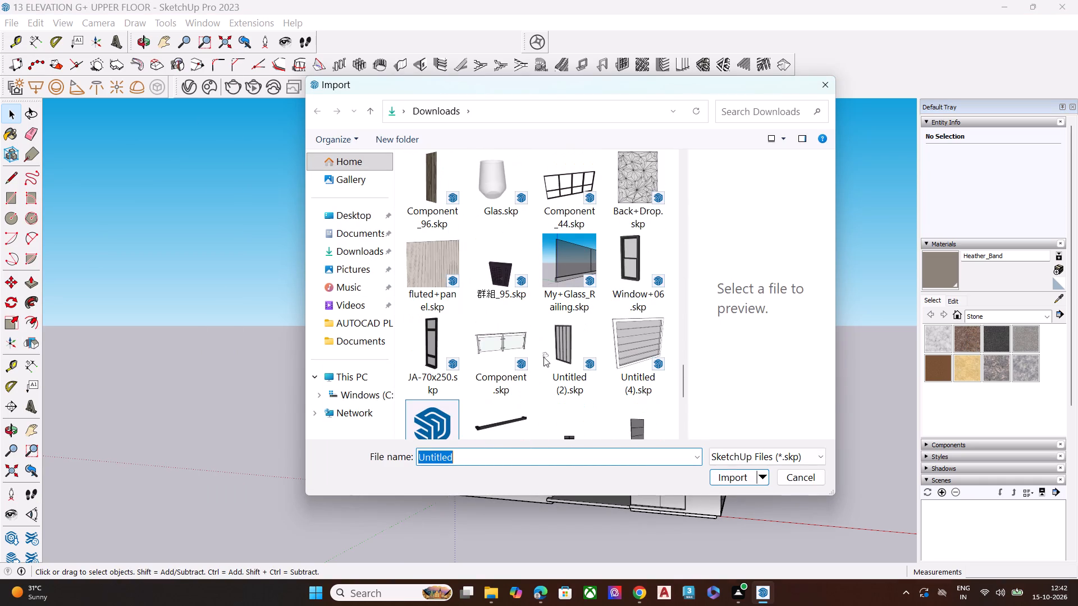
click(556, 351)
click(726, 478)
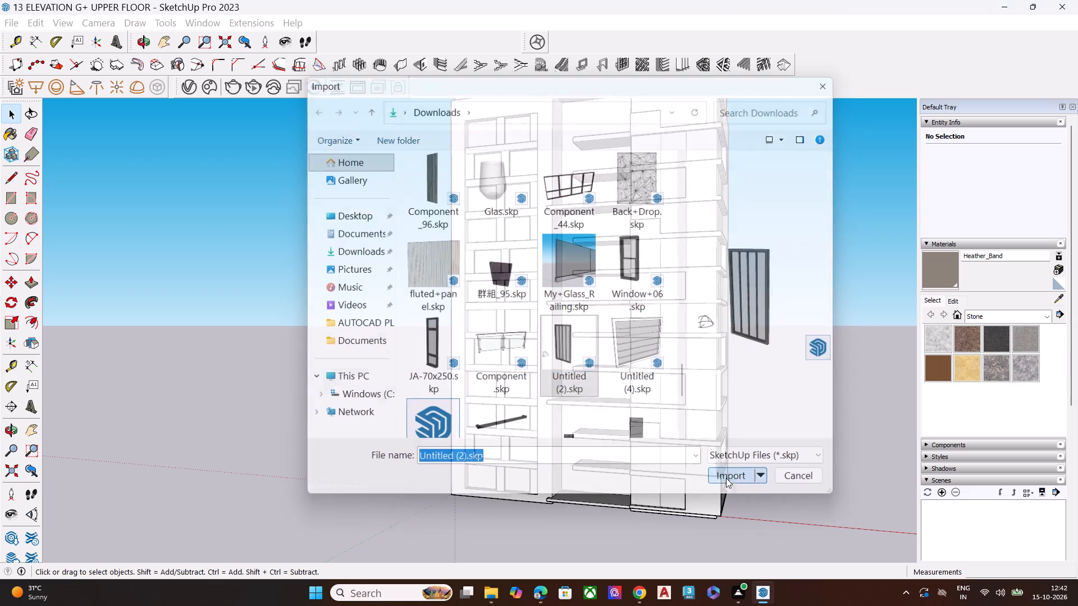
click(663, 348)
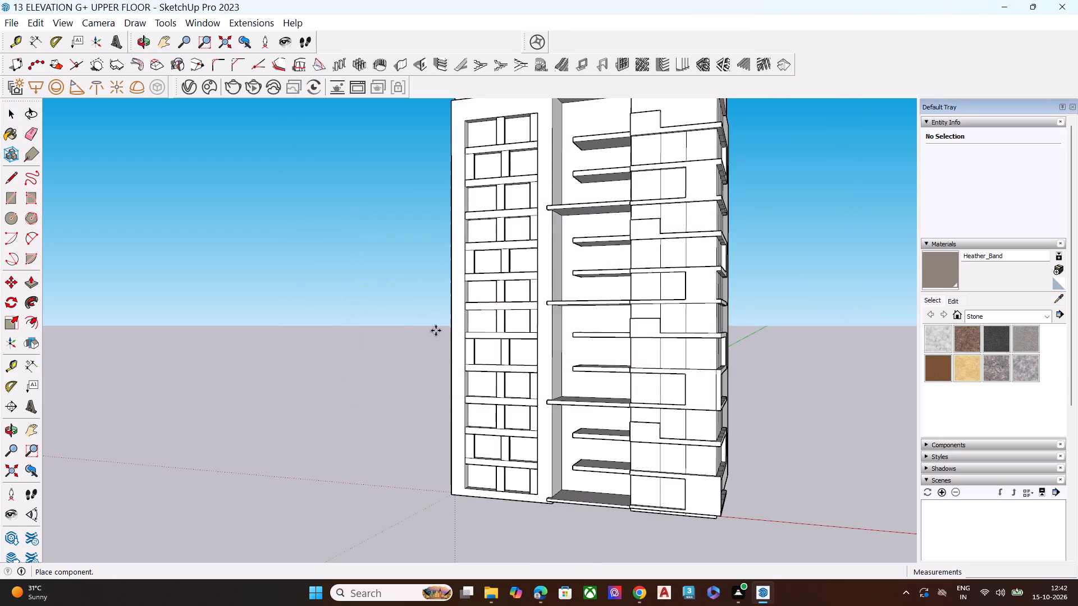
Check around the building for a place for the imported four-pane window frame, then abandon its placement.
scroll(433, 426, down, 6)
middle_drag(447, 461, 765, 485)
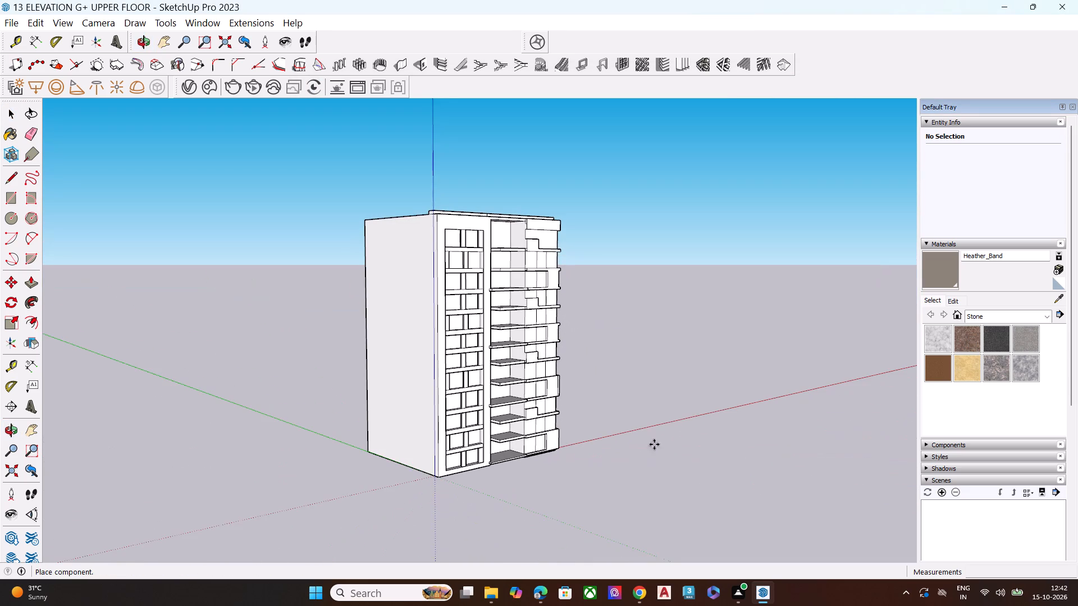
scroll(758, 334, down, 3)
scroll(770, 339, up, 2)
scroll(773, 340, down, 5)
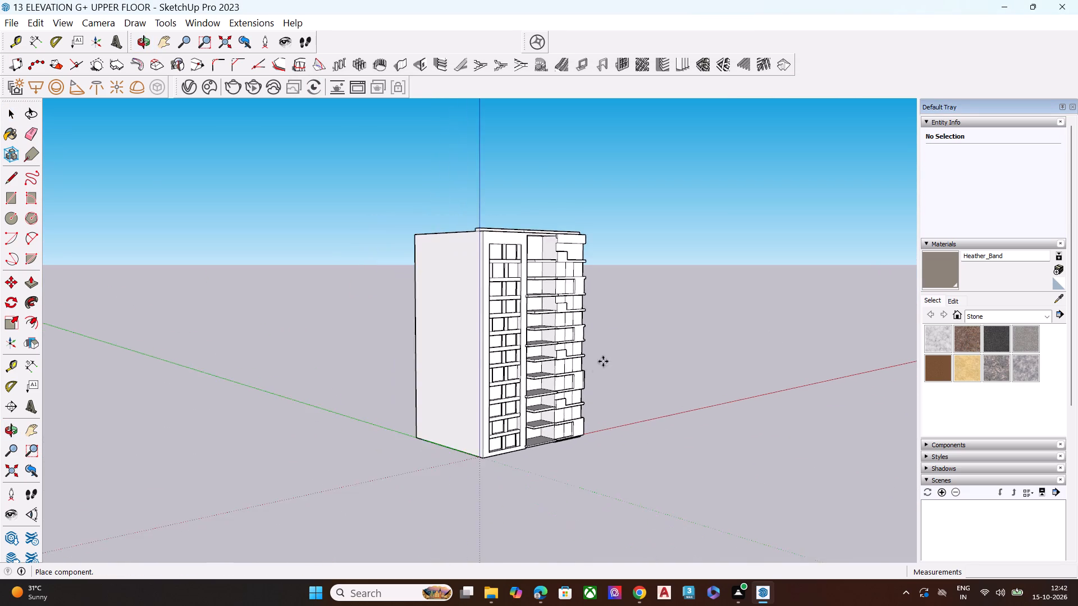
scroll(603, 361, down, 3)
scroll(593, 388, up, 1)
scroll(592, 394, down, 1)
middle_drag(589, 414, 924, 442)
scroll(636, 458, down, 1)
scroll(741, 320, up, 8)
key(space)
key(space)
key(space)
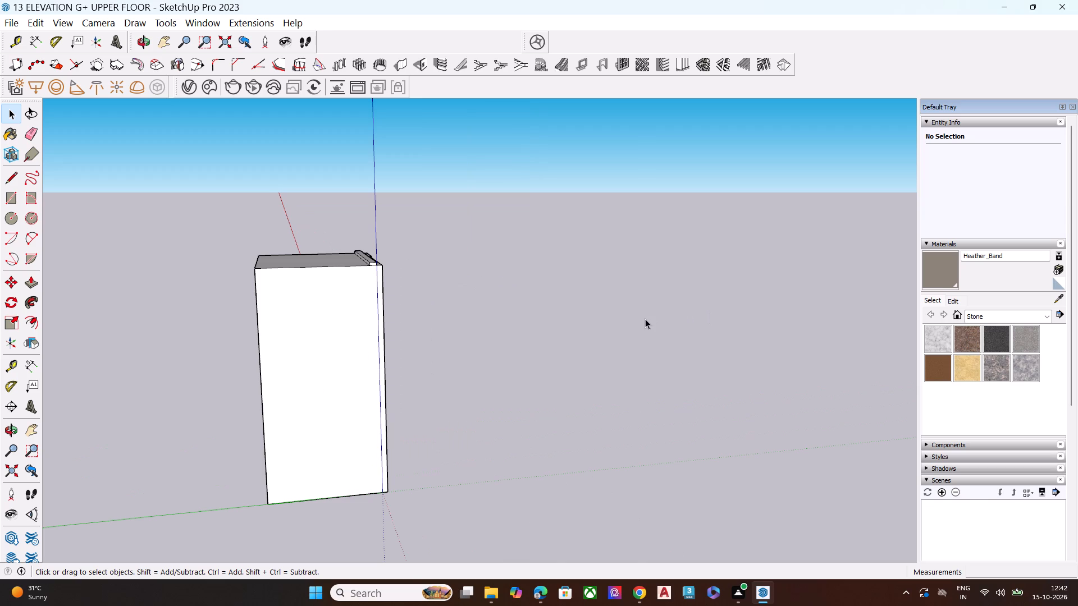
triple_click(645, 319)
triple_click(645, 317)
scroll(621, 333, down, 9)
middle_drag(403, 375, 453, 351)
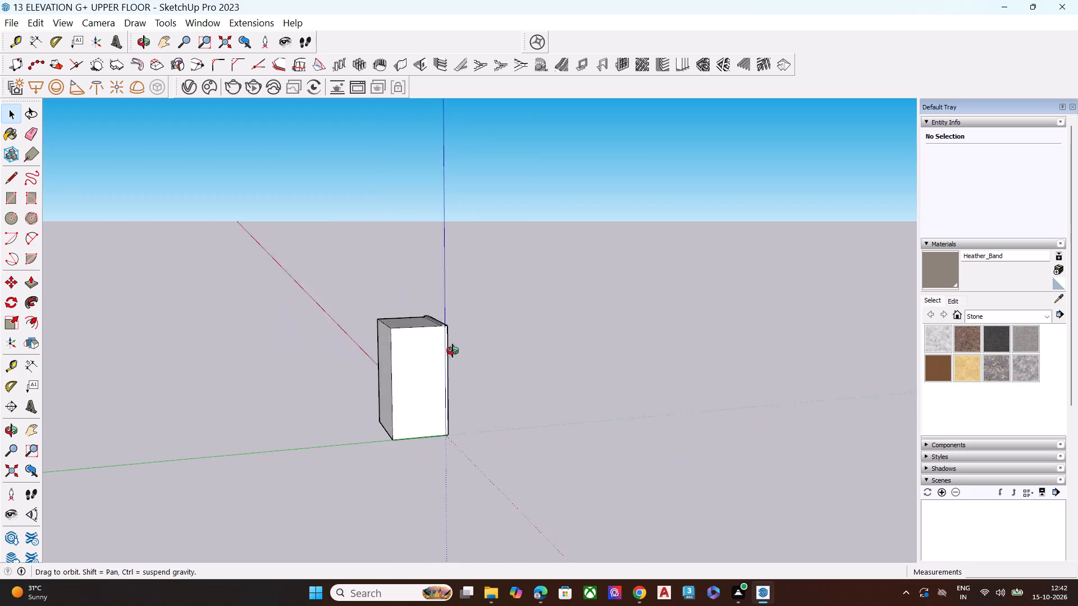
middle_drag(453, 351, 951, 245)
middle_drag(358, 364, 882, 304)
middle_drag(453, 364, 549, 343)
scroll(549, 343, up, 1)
Look through the scene's materials and lights in the V-Ray Asset Editor, including the Heather and Lily materials, and close it.
click(184, 82)
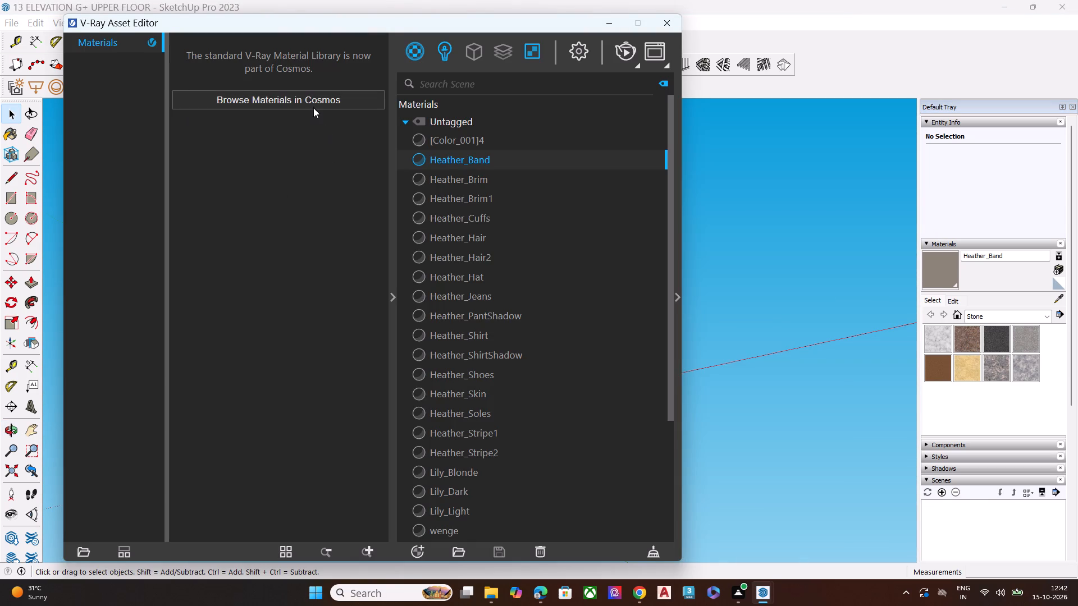
click(683, 292)
click(679, 297)
scroll(545, 334, down, 4)
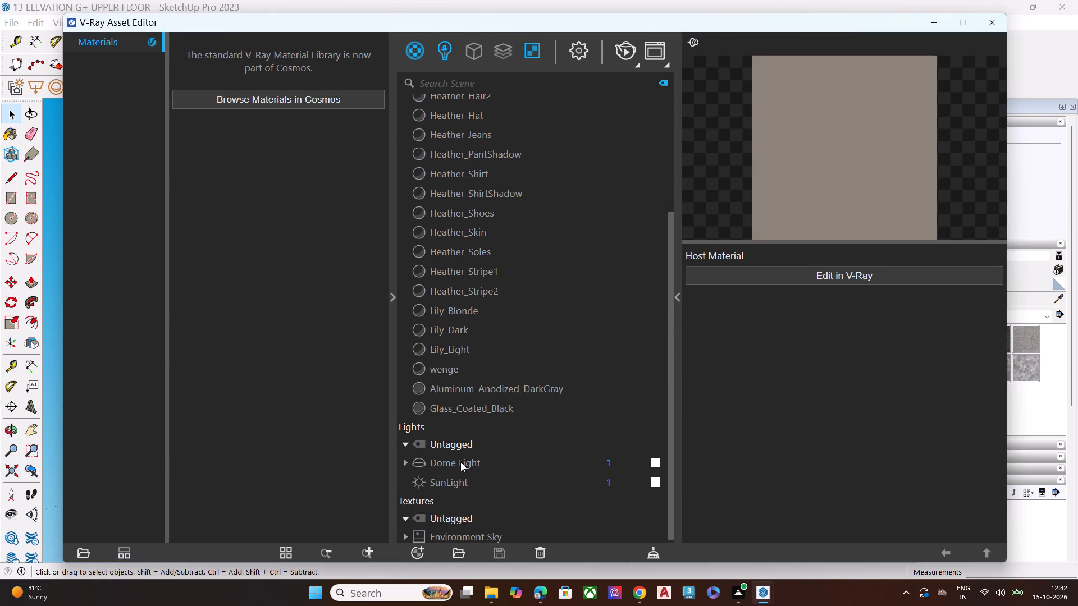
click(460, 462)
click(460, 477)
click(446, 363)
click(451, 343)
click(457, 325)
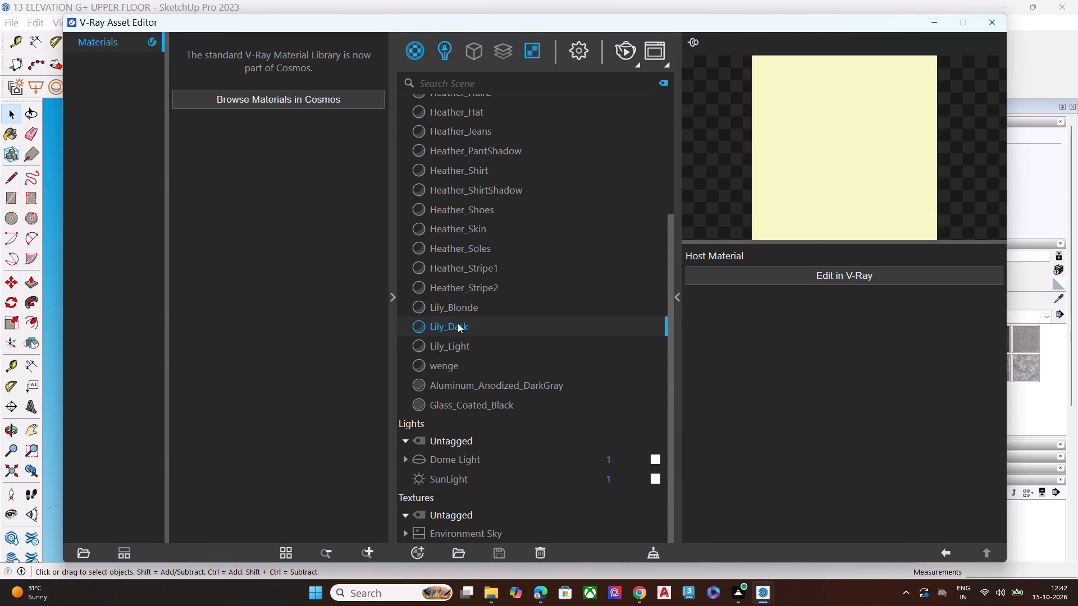
click(467, 298)
click(476, 280)
scroll(467, 314, down, 7)
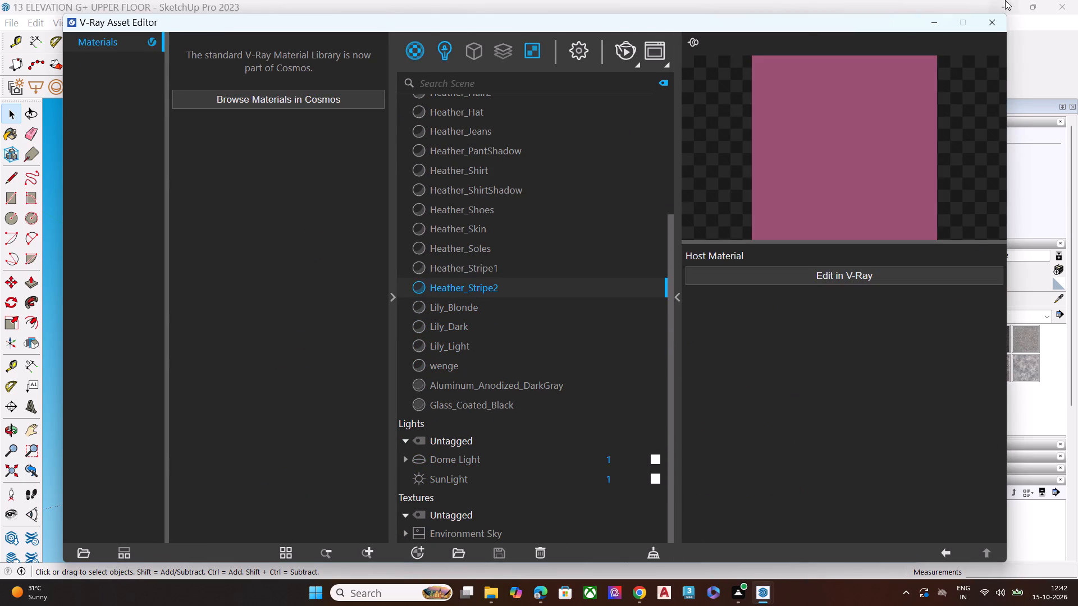
click(995, 29)
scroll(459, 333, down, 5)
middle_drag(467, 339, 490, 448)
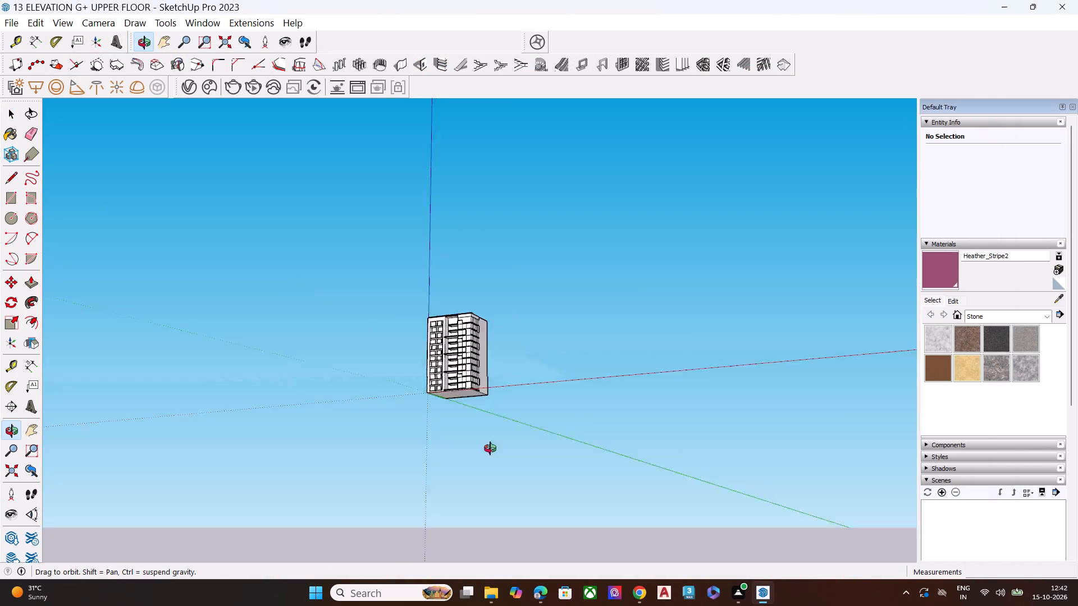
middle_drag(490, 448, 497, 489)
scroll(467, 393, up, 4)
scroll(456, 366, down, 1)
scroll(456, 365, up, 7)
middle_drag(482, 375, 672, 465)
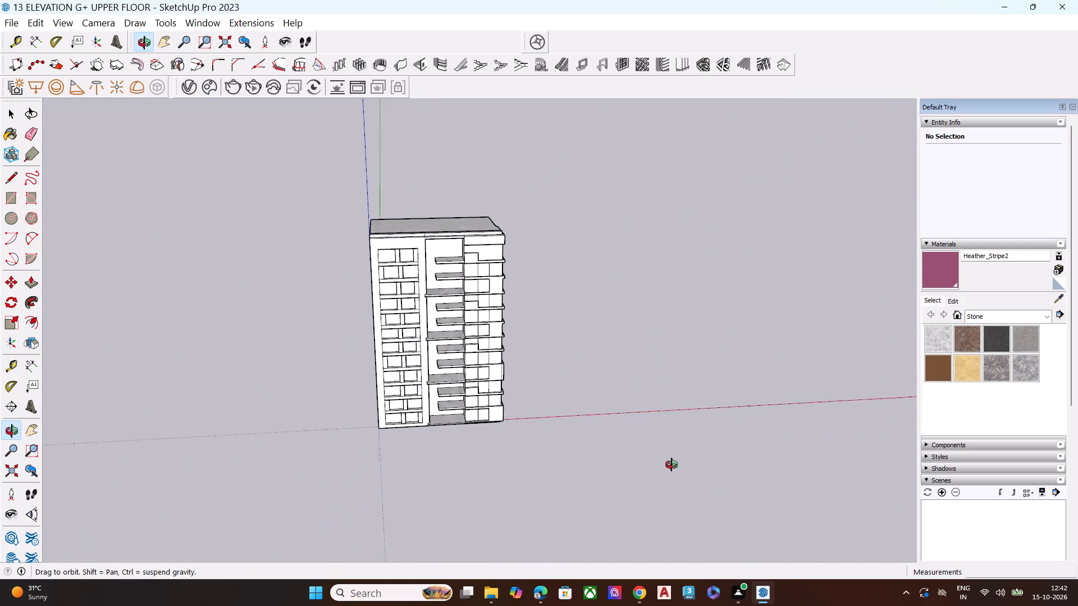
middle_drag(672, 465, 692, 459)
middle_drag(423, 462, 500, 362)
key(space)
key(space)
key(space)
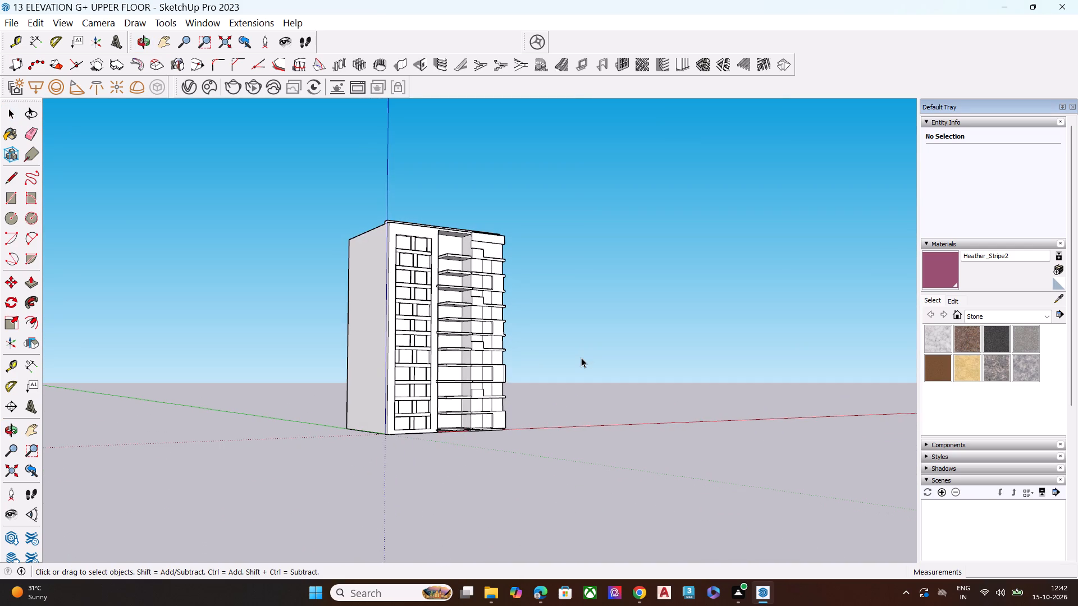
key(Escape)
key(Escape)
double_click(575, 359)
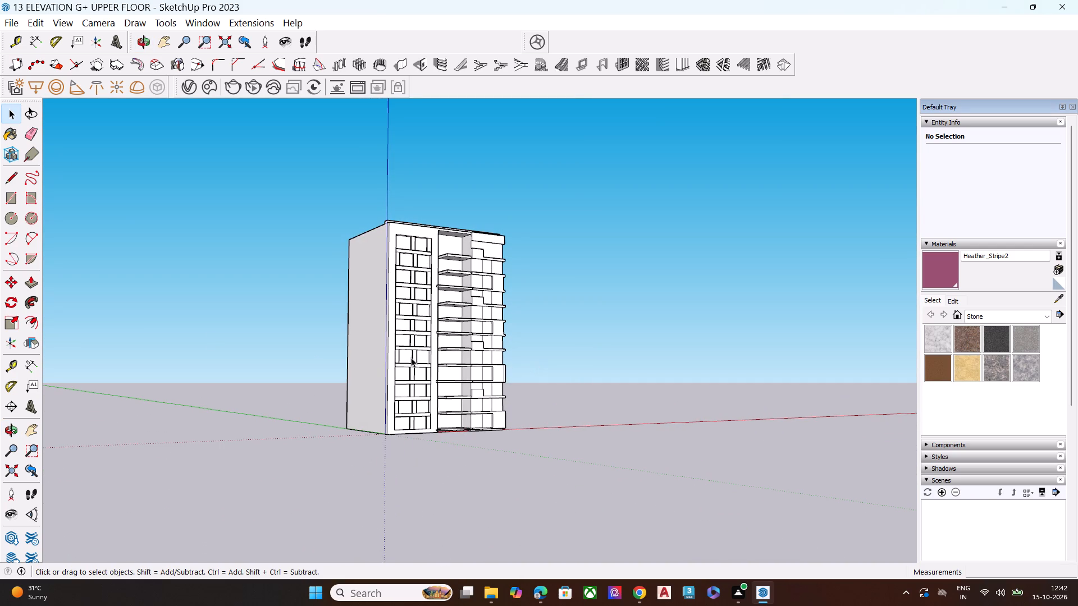
Import the tall four-pane window frame file Untitled (2).skp from the Downloads folder again.
click(8, 18)
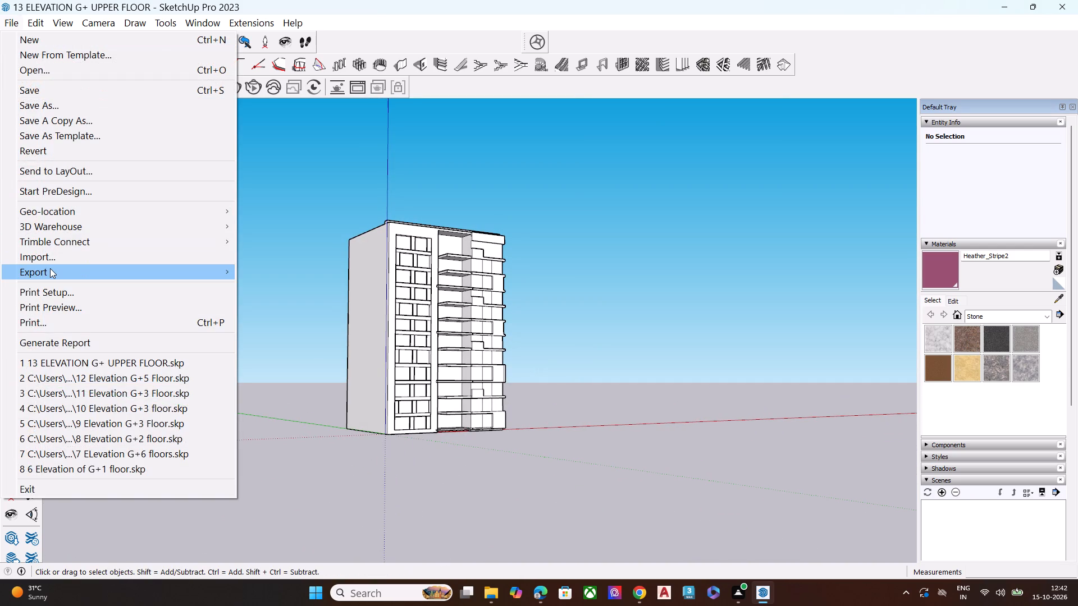
click(50, 268)
click(62, 256)
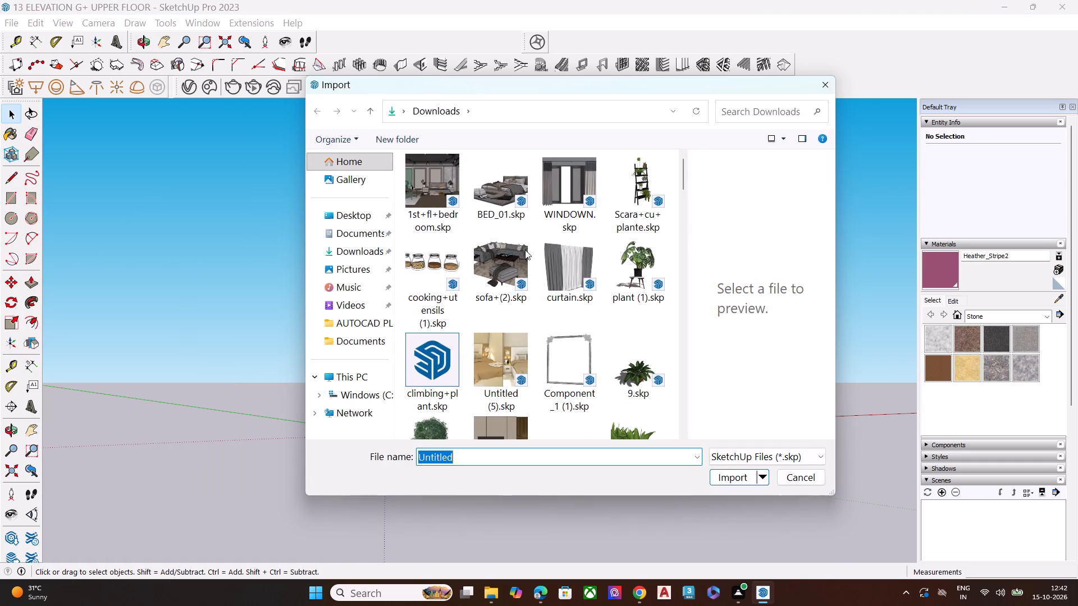
scroll(537, 274, down, 3)
scroll(538, 281, up, 2)
scroll(539, 284, down, 19)
scroll(561, 313, up, 1)
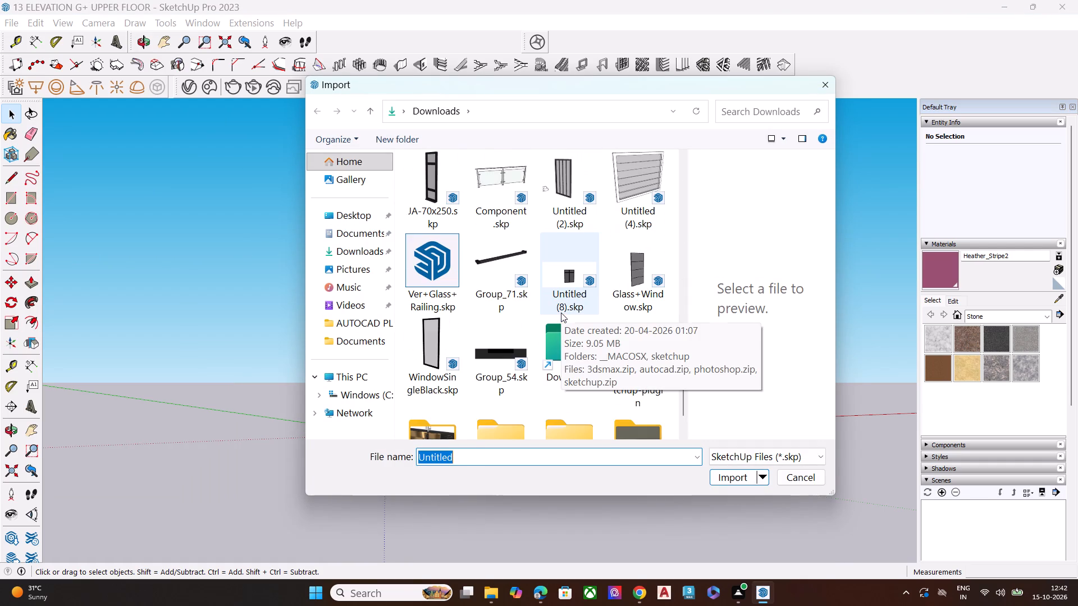
click(569, 200)
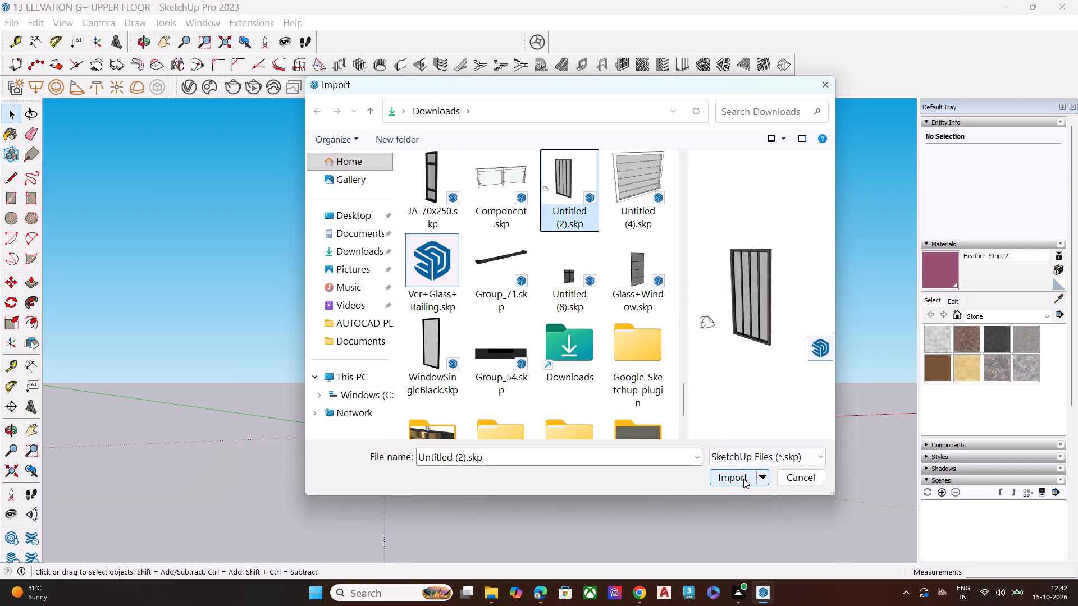
click(743, 479)
click(672, 349)
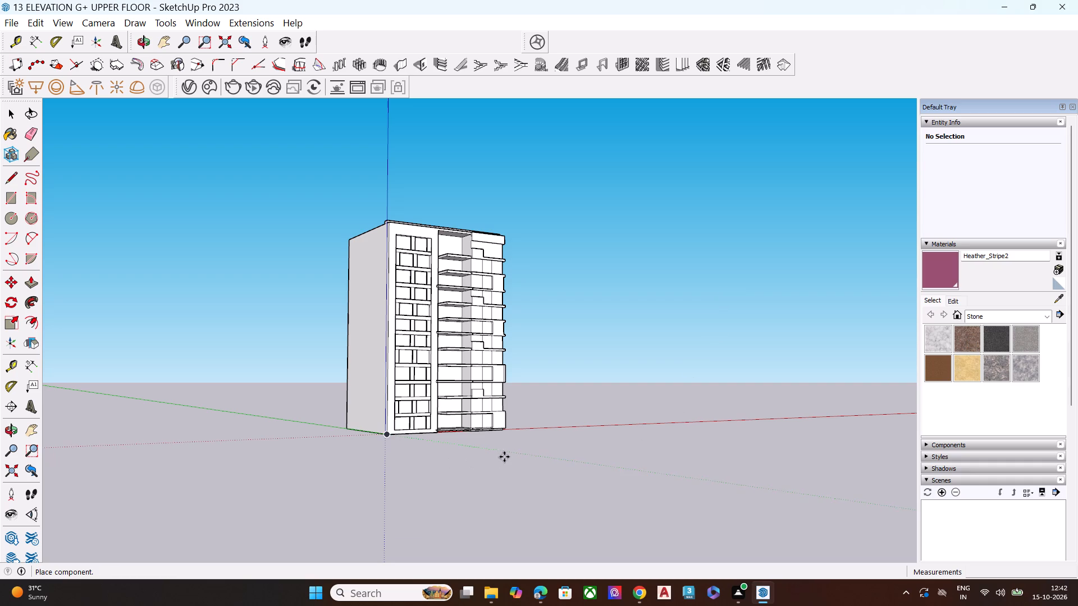
Place the imported four-pane window frame on the open ground beside the building's base, after checking the building from all sides.
scroll(622, 397, down, 6)
middle_drag(534, 377, 645, 480)
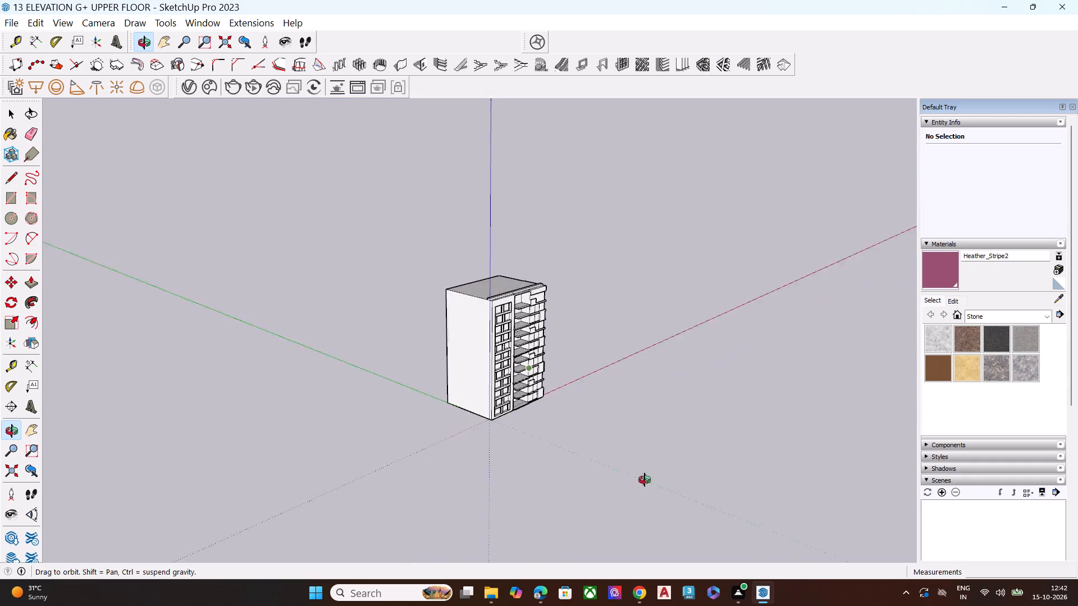
middle_drag(645, 480, 537, 110)
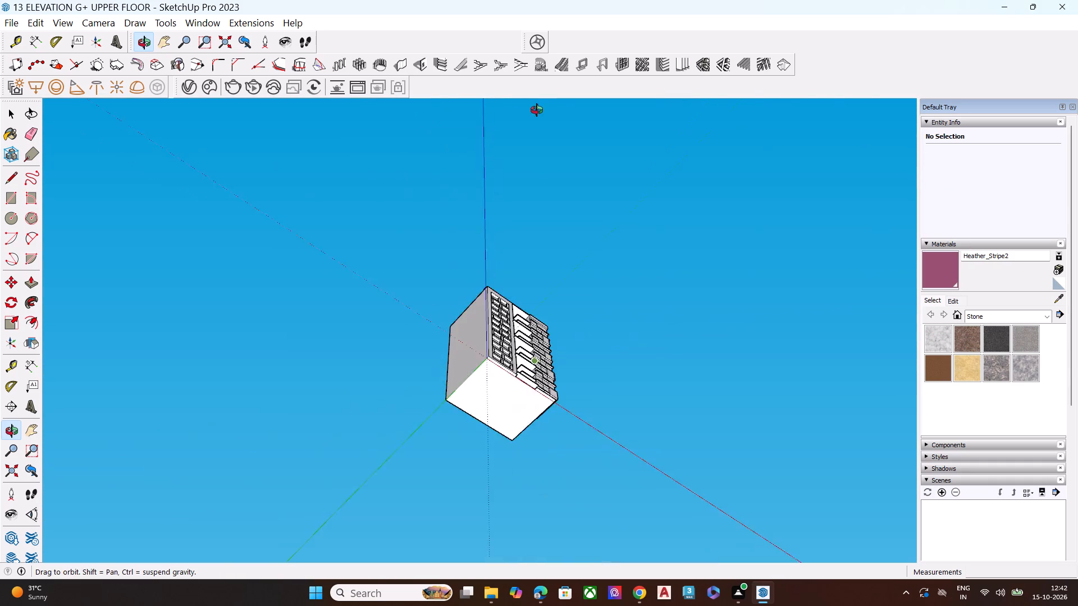
middle_drag(537, 110, 0, 414)
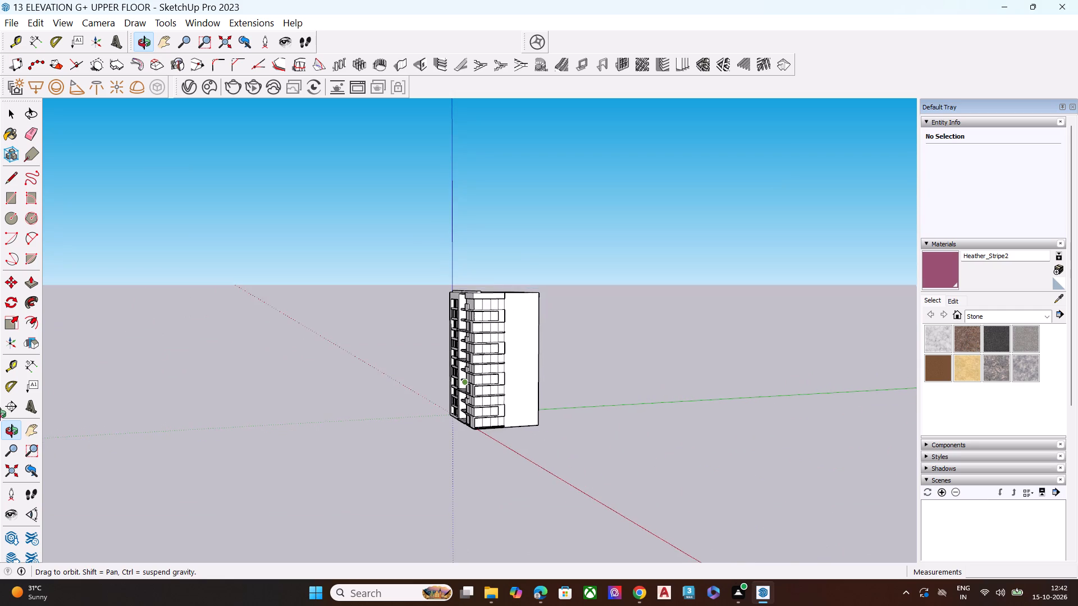
middle_drag(0, 414, 741, 411)
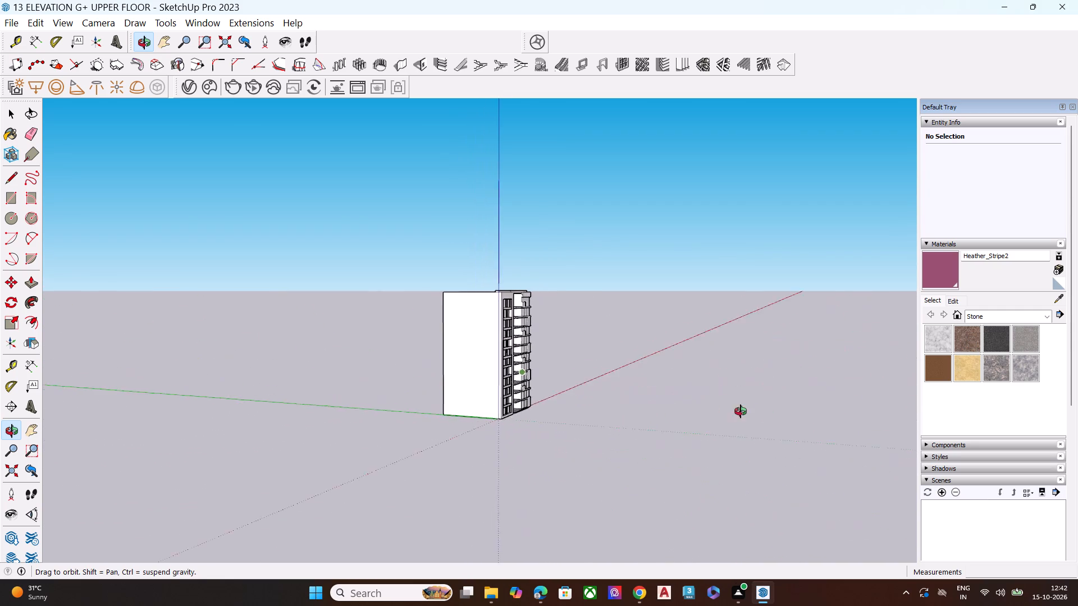
middle_drag(741, 411, 809, 412)
middle_drag(419, 421, 775, 407)
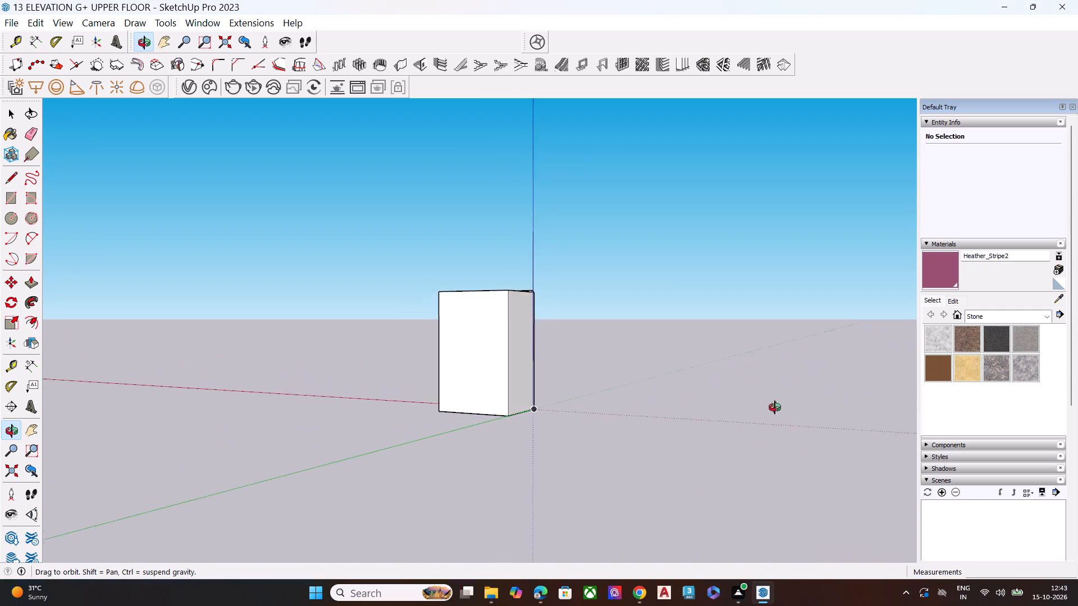
middle_drag(775, 407, 892, 405)
middle_drag(892, 405, 877, 407)
middle_drag(711, 422, 401, 442)
middle_drag(625, 416, 395, 420)
scroll(538, 366, up, 1)
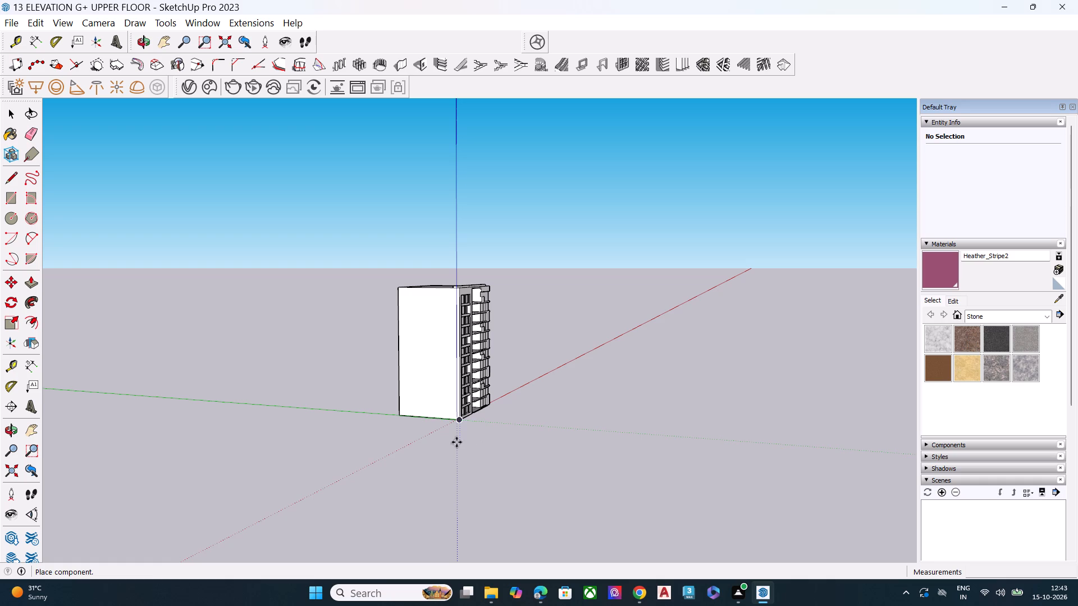
click(608, 434)
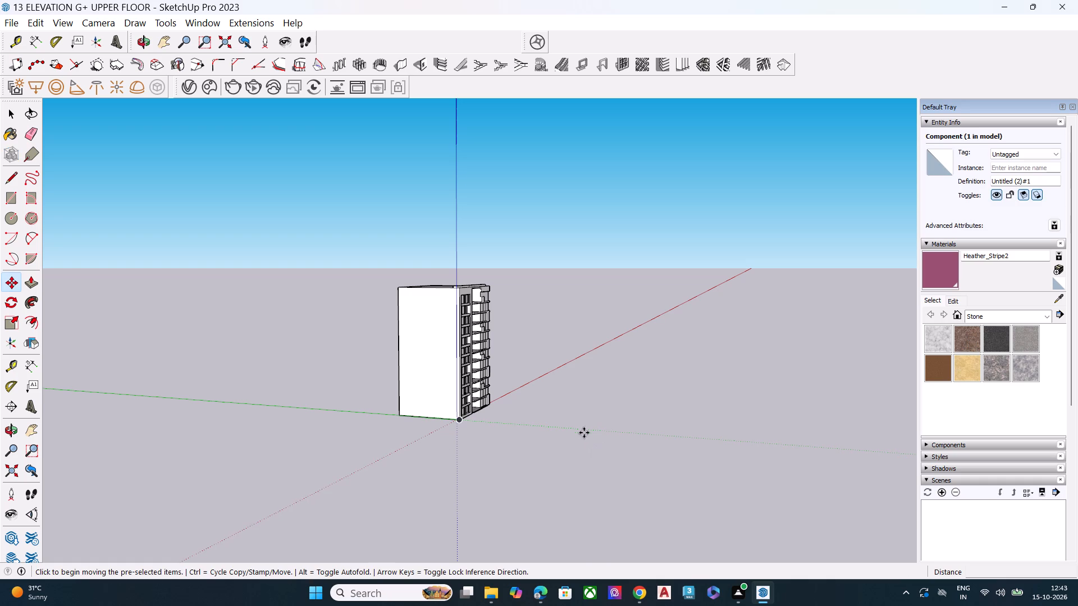
Move the placed window frame component about 24223' 7" across the open ground in front of the building.
click(605, 429)
click(522, 451)
key(space)
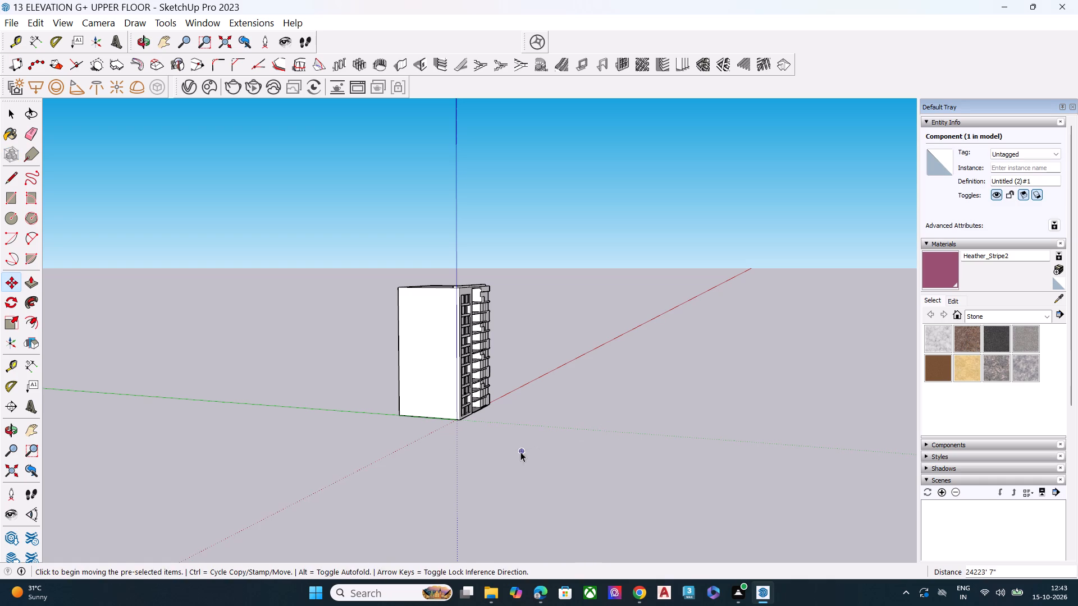
scroll(570, 425, down, 1)
scroll(571, 425, up, 1)
scroll(572, 425, down, 5)
middle_drag(557, 451, 395, 471)
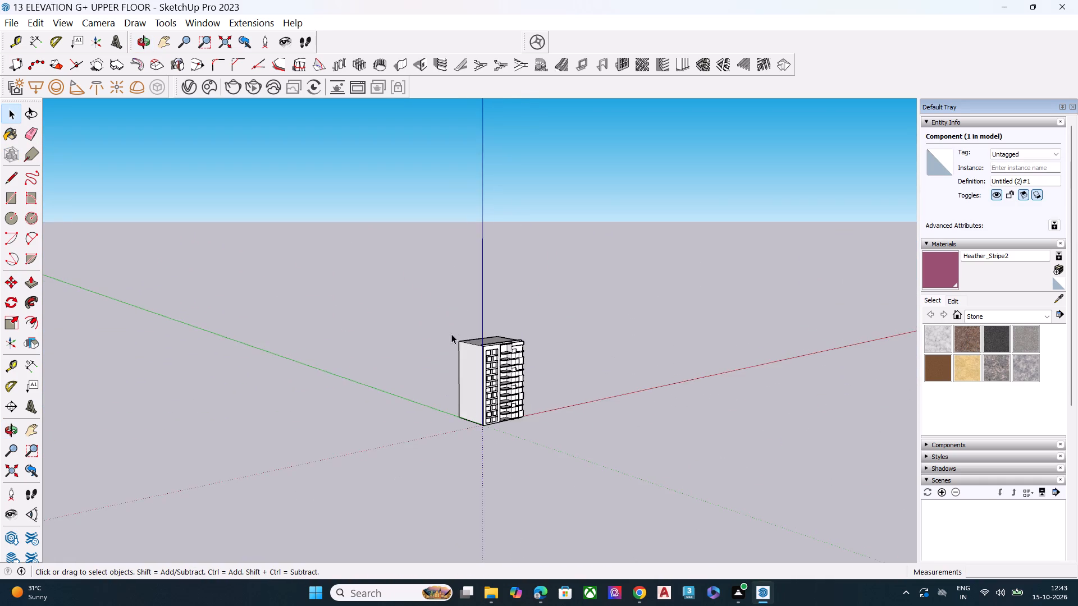
Import the four-pane window frame file Untitled (2).skp from the Downloads folder, listing all supported file types.
scroll(455, 329, down, 4)
click(8, 24)
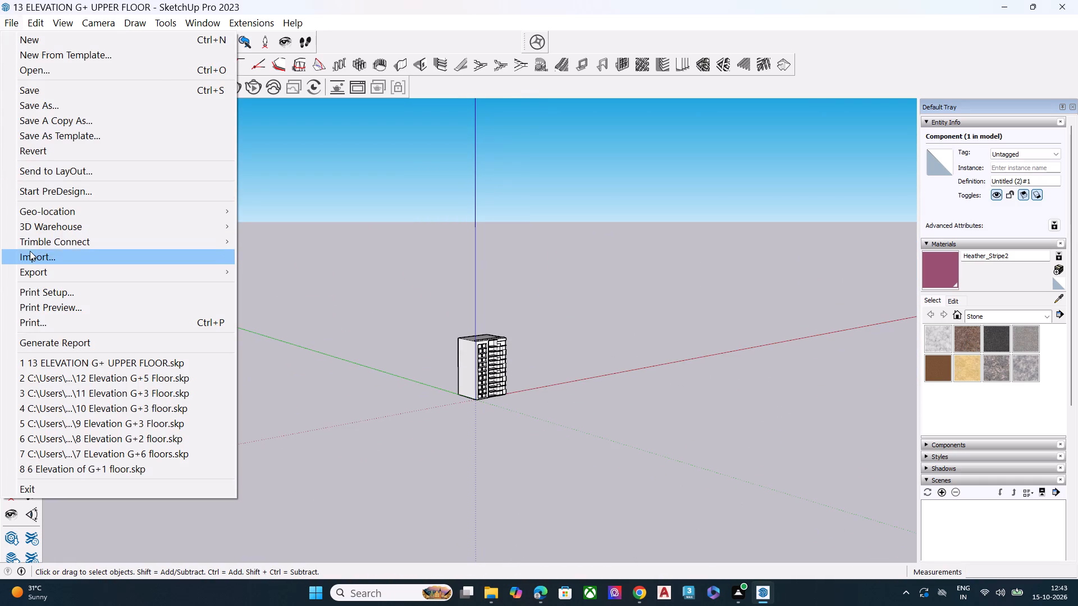
click(30, 251)
key(space)
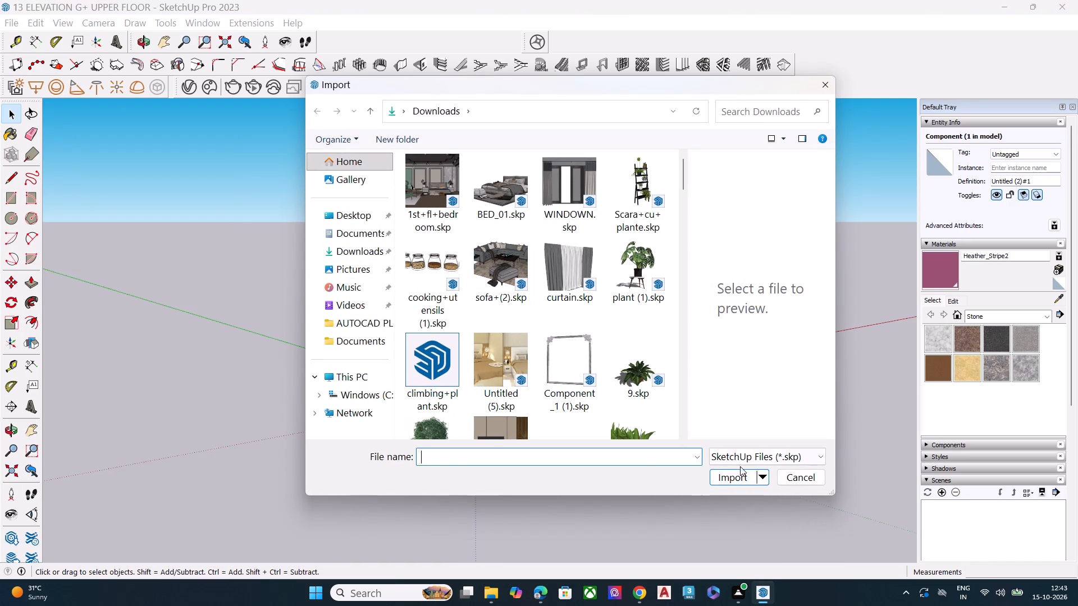
click(742, 460)
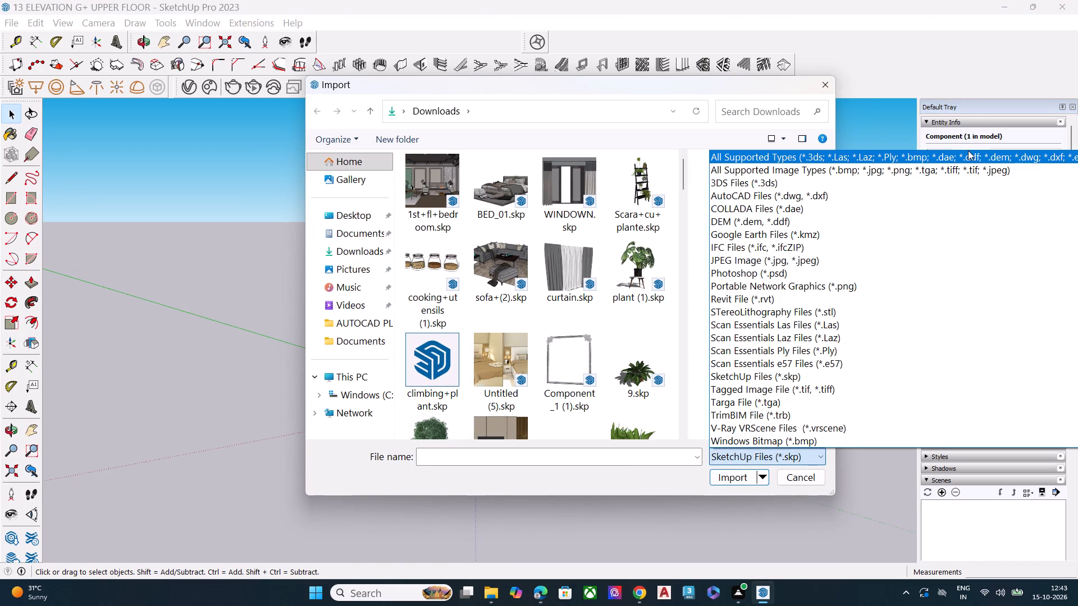
click(968, 155)
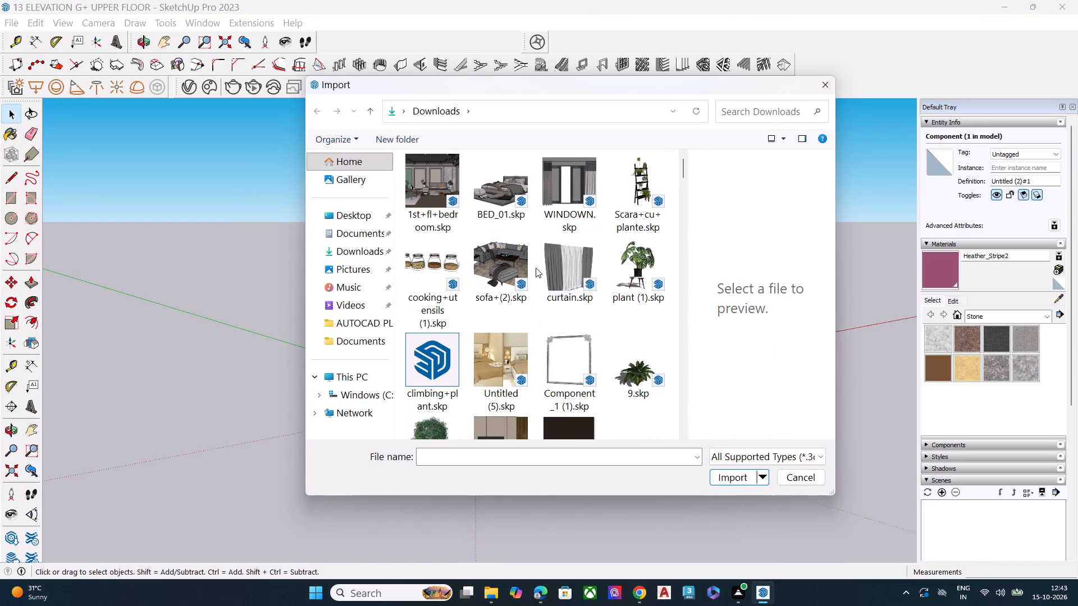
scroll(550, 276, down, 12)
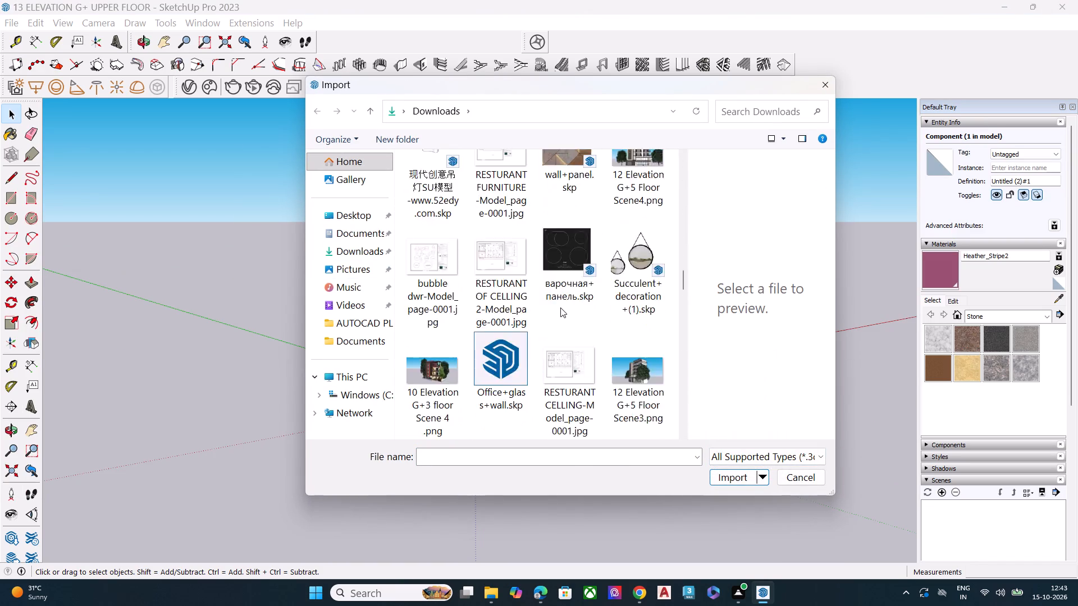
scroll(560, 307, down, 9)
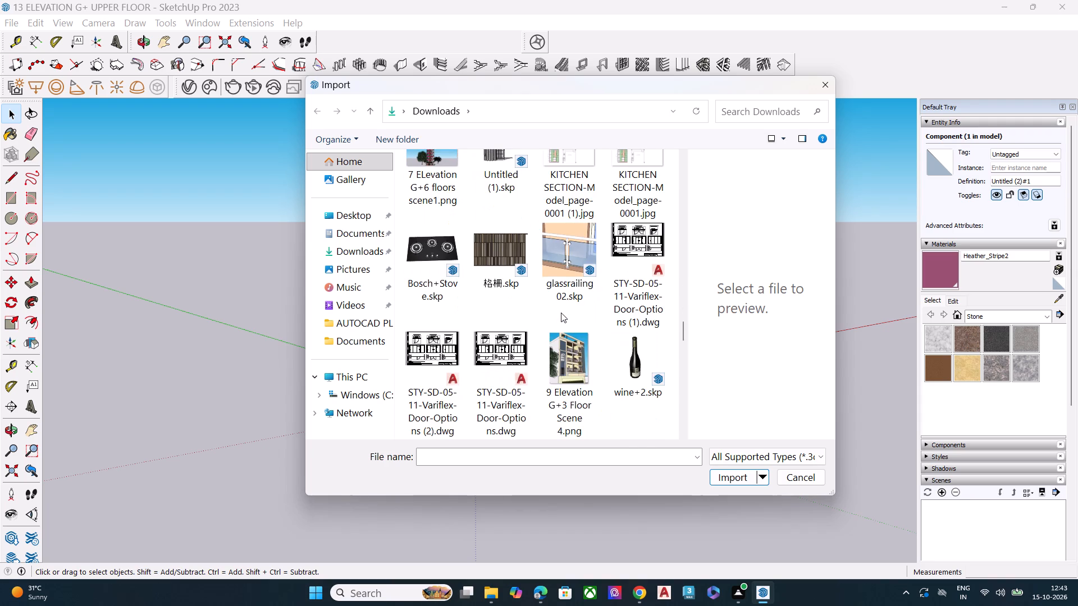
scroll(561, 313, up, 2)
scroll(561, 313, down, 6)
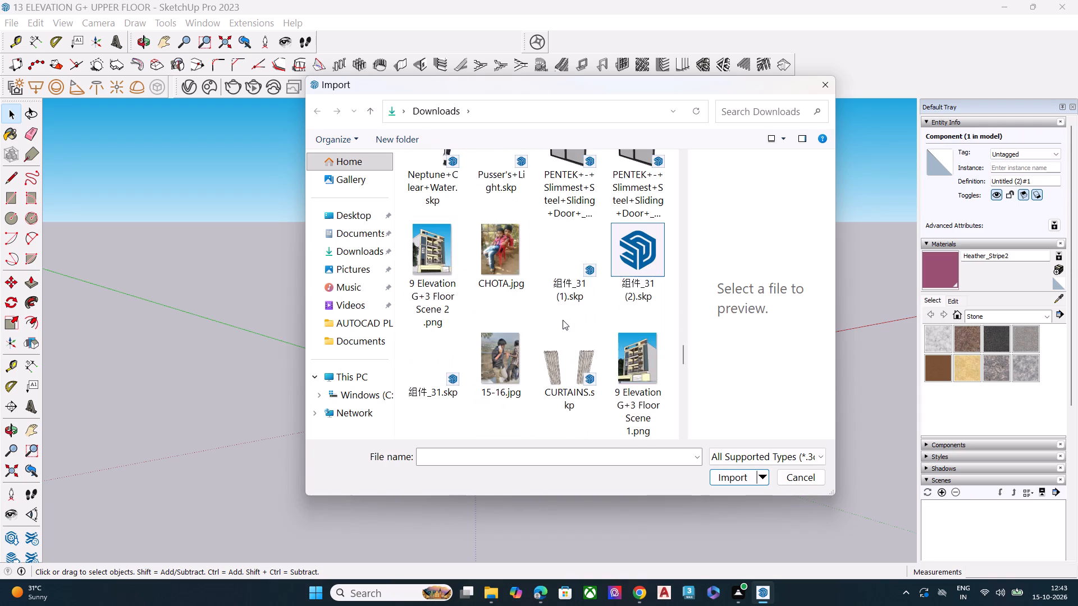
scroll(563, 320, up, 3)
scroll(563, 320, down, 5)
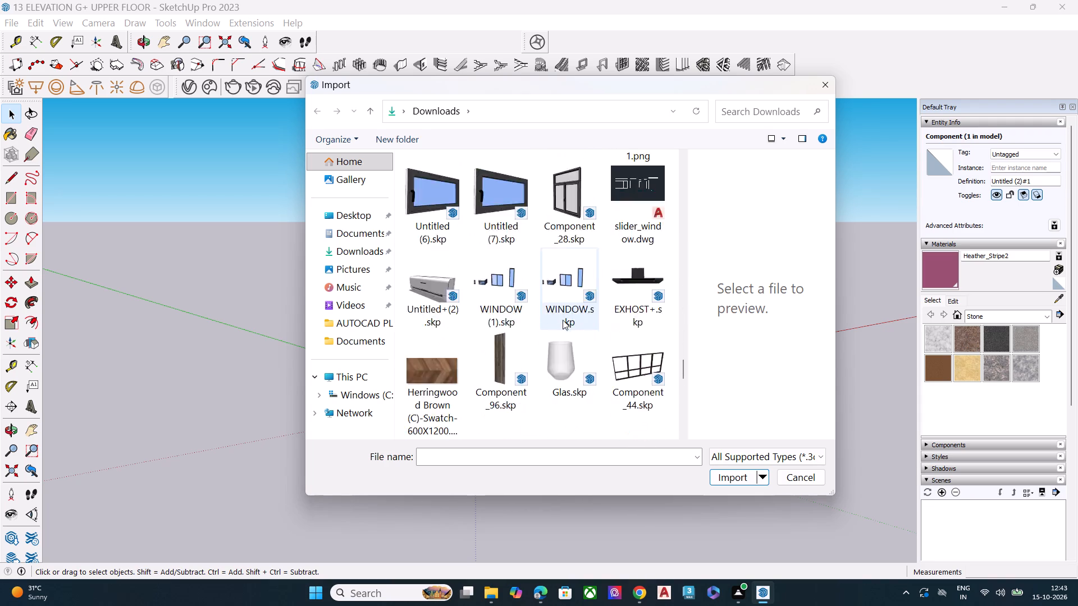
scroll(563, 320, down, 6)
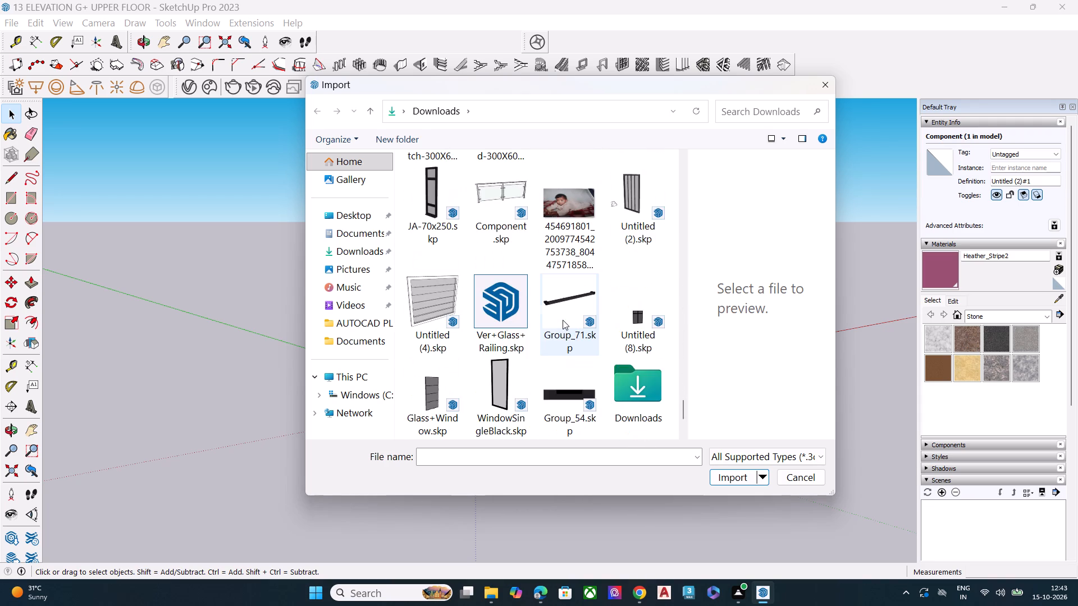
scroll(563, 320, down, 1)
scroll(563, 320, up, 4)
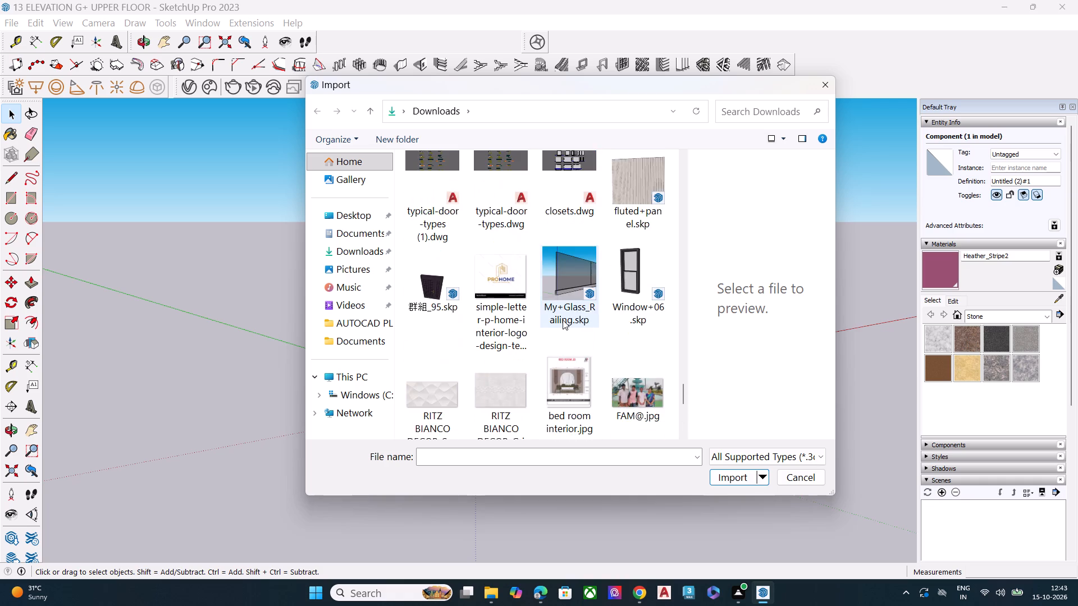
scroll(563, 320, down, 3)
click(642, 184)
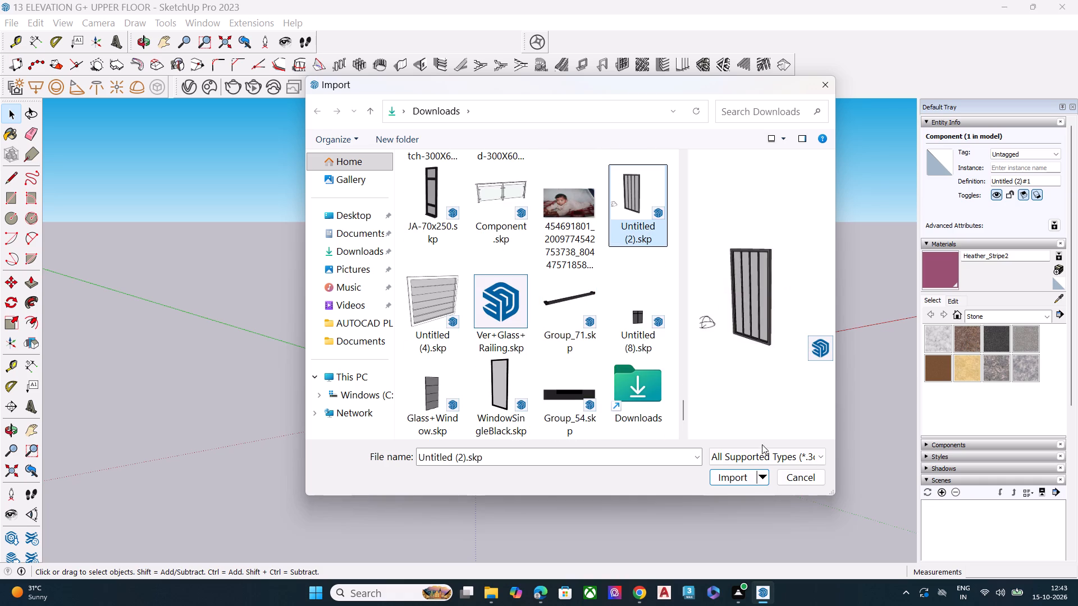
click(743, 480)
Place the imported four-pane window frame on the open ground near the red axis, away from the building.
click(664, 346)
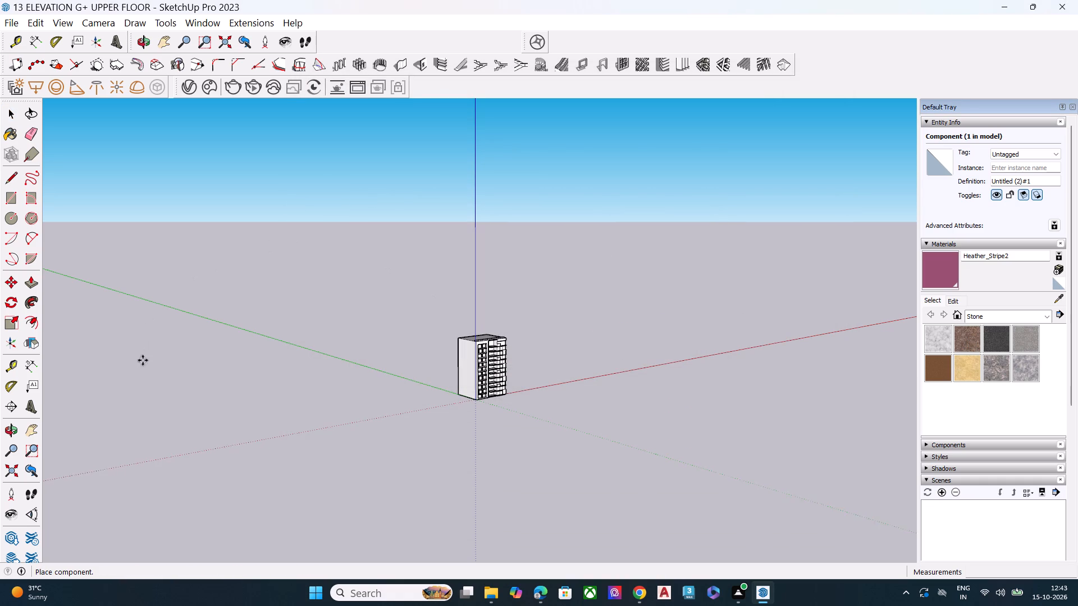
click(595, 377)
key(space)
Examine the building and surrounding ground from all sides and from below to find the placed window frame.
middle_drag(545, 344, 851, 305)
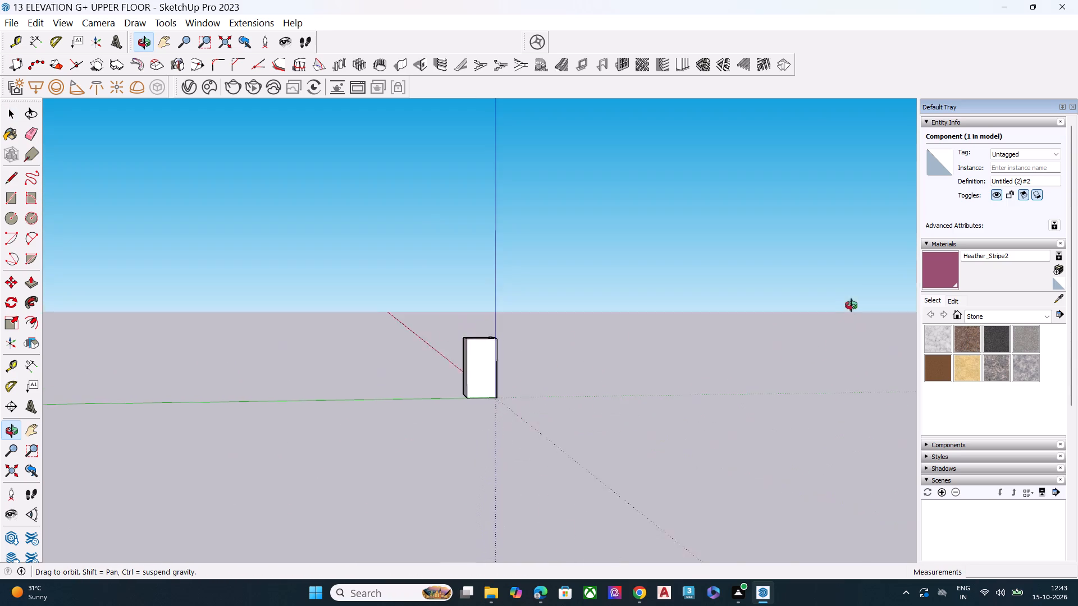
middle_drag(851, 305, 266, 353)
middle_drag(774, 438, 514, 403)
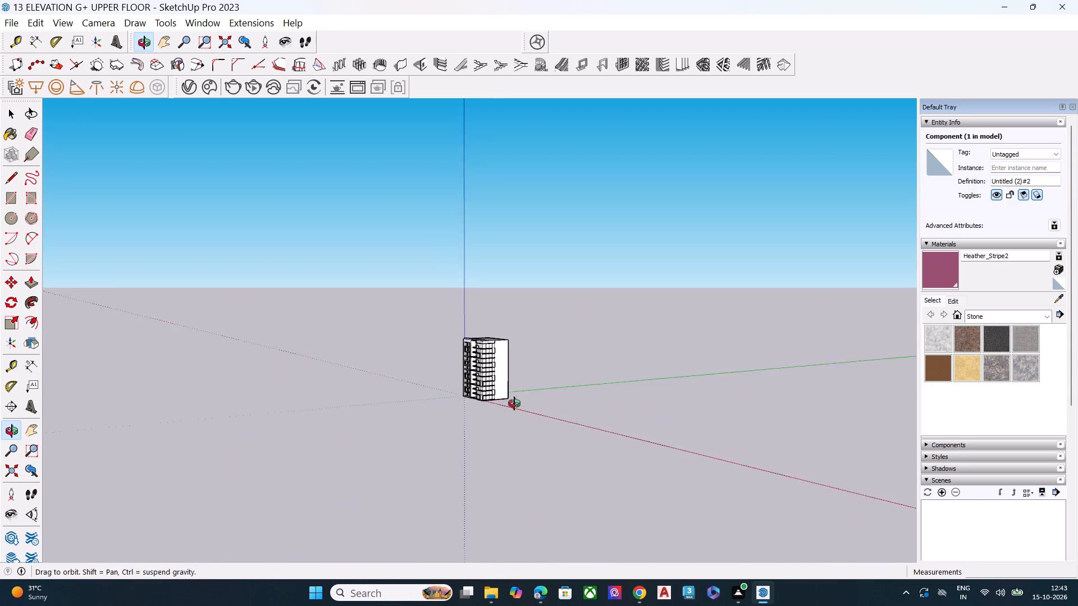
middle_drag(514, 403, 326, 387)
middle_drag(515, 367, 59, 385)
middle_drag(592, 370, 577, 175)
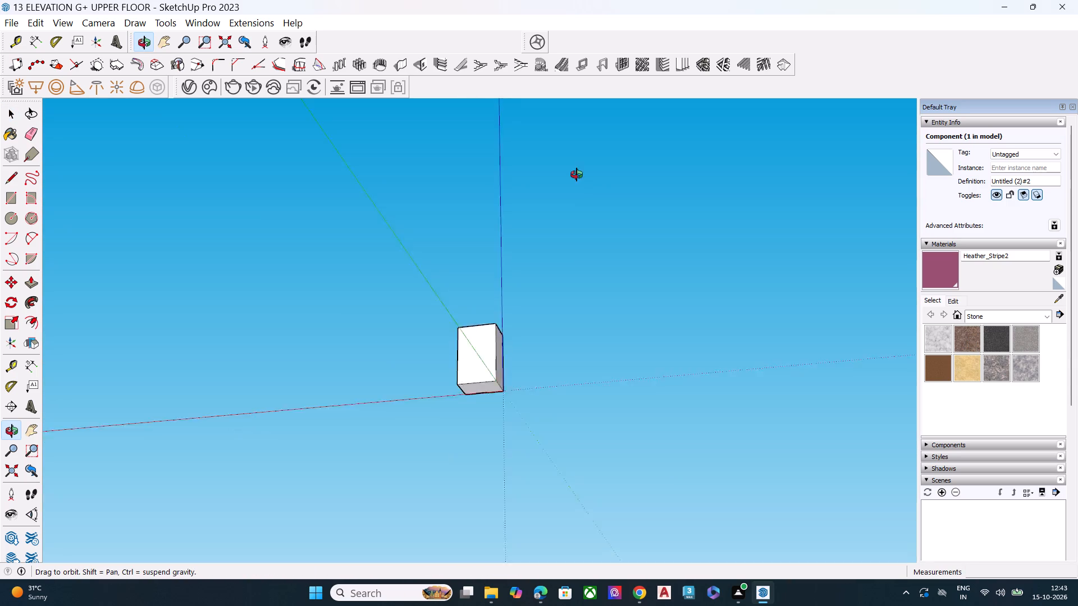
middle_drag(577, 175, 848, 255)
scroll(775, 278, up, 3)
scroll(414, 401, down, 6)
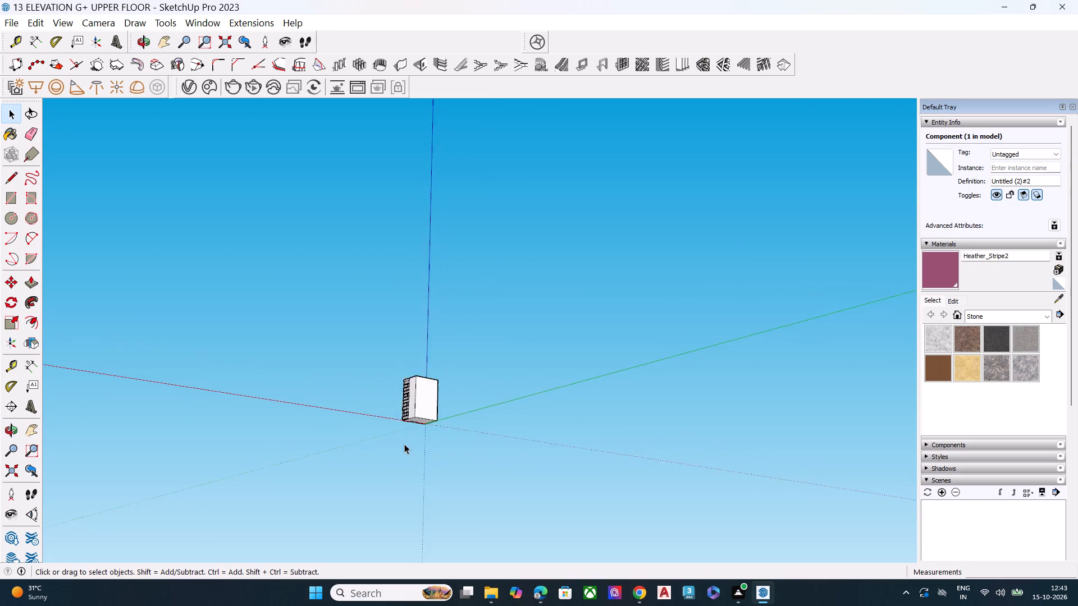
scroll(404, 444, down, 4)
scroll(404, 447, up, 1)
scroll(404, 447, down, 3)
scroll(404, 447, up, 1)
scroll(404, 447, down, 5)
scroll(432, 448, up, 3)
middle_drag(435, 439, 641, 143)
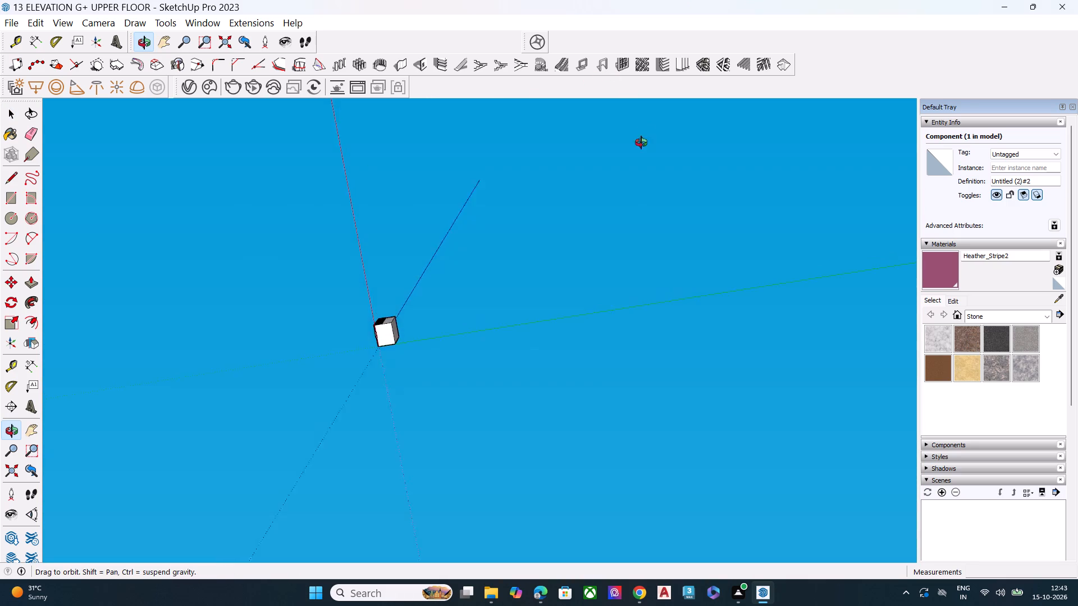
middle_drag(641, 143, 410, 589)
middle_drag(455, 413, 453, 487)
middle_drag(401, 486, 707, 447)
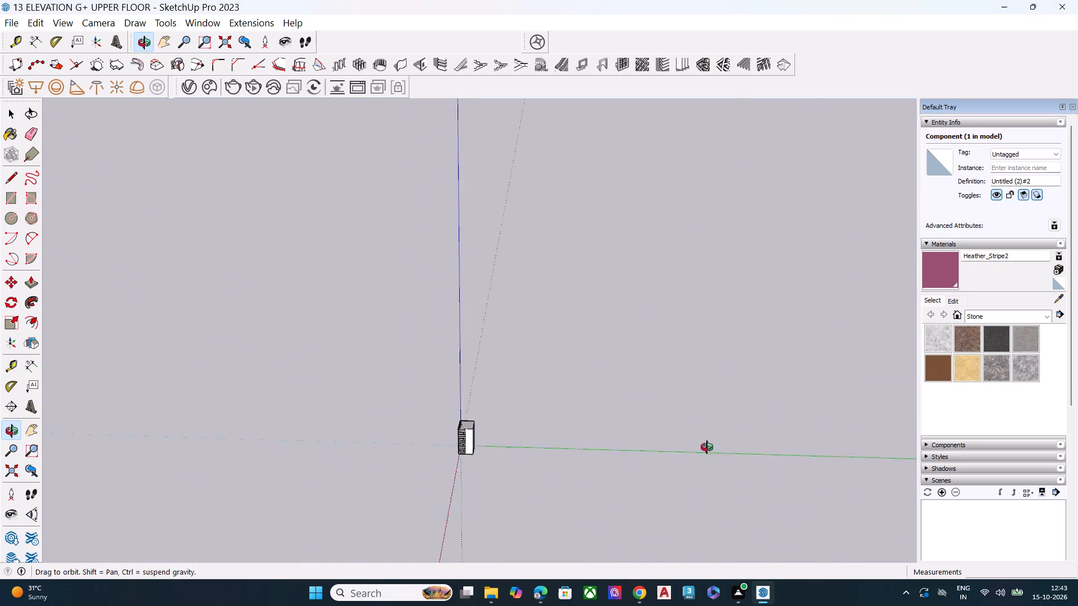
middle_drag(707, 447, 750, 437)
middle_drag(541, 458, 834, 389)
scroll(537, 451, up, 5)
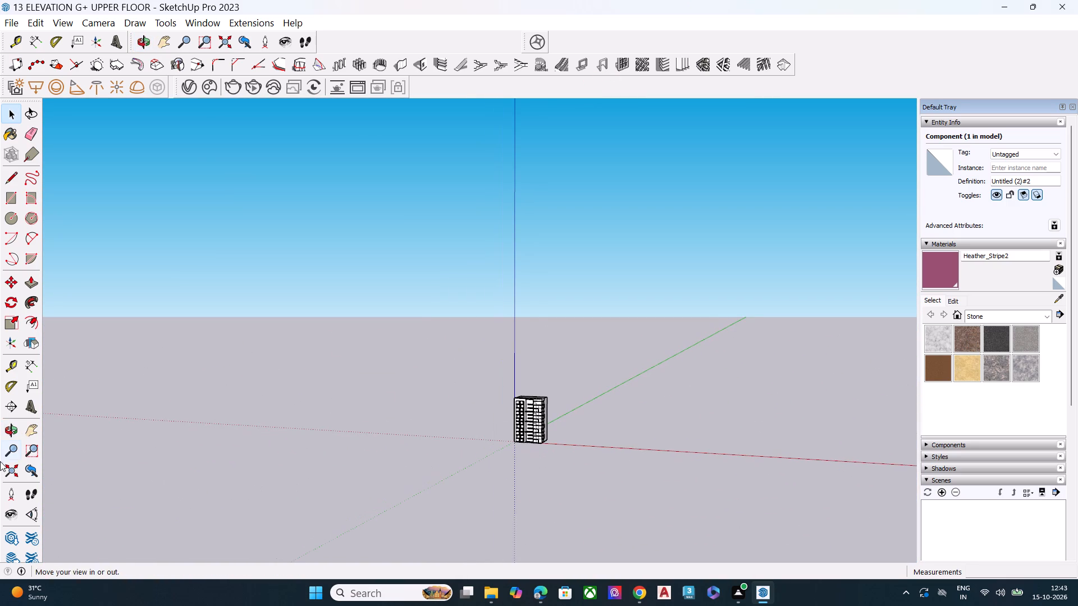
Fit the whole model in view, check the building's front and side for the window frame, and clear the selection.
click(5, 470)
middle_drag(449, 422, 536, 459)
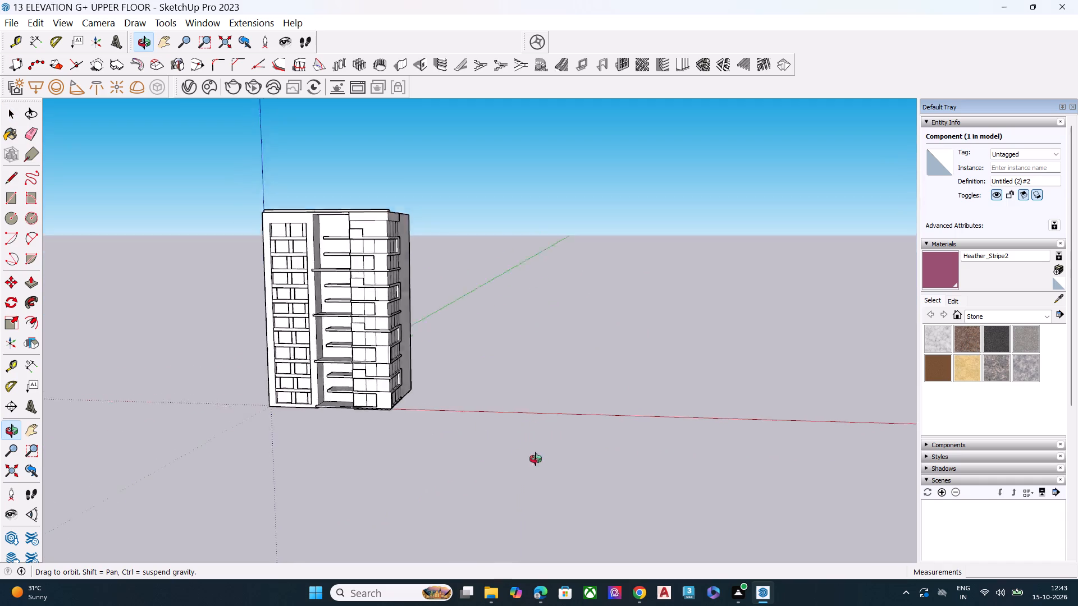
middle_drag(536, 459, 883, 428)
key(space)
key(space)
key(space)
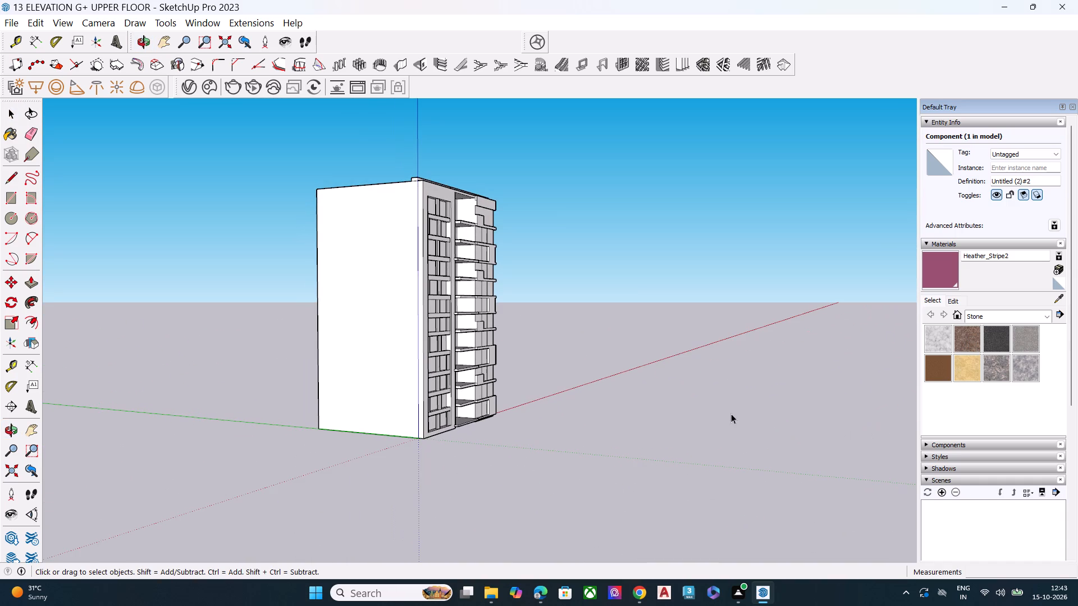
click(723, 402)
click(716, 388)
Minimize the SketchUp window.
click(1010, 6)
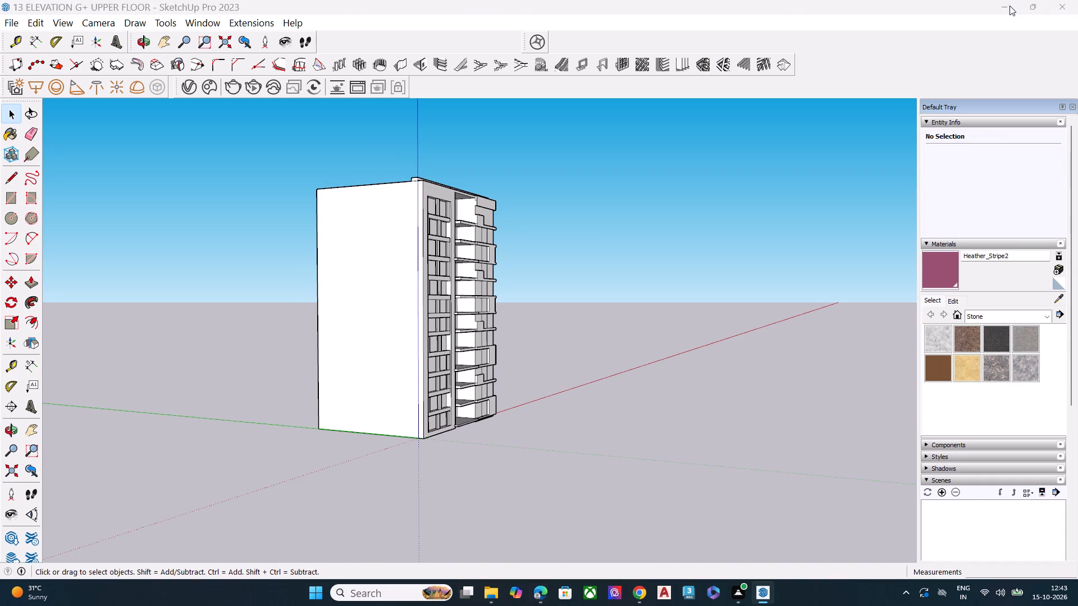
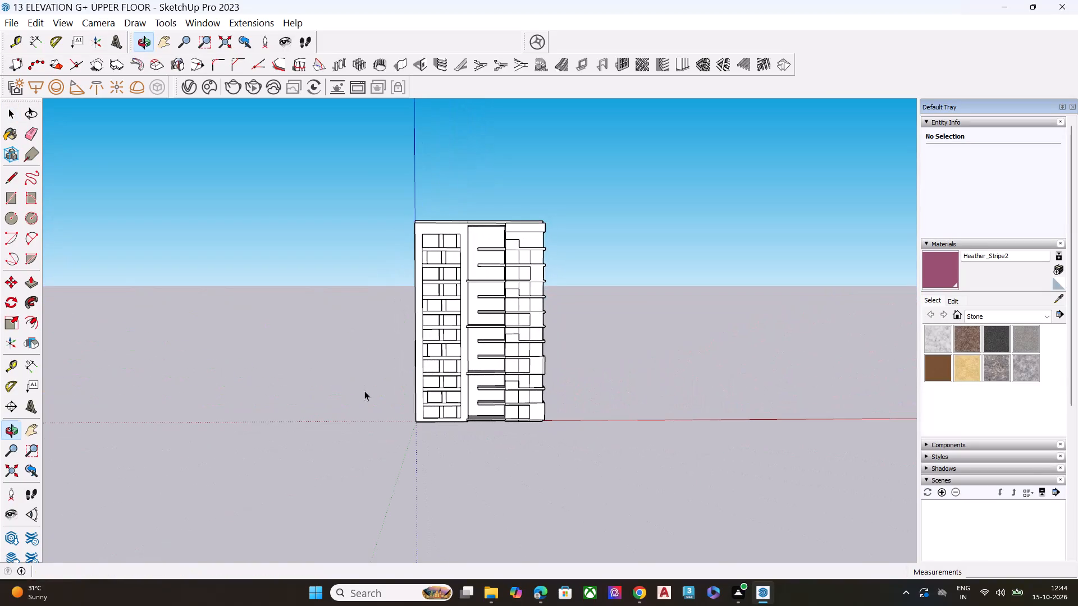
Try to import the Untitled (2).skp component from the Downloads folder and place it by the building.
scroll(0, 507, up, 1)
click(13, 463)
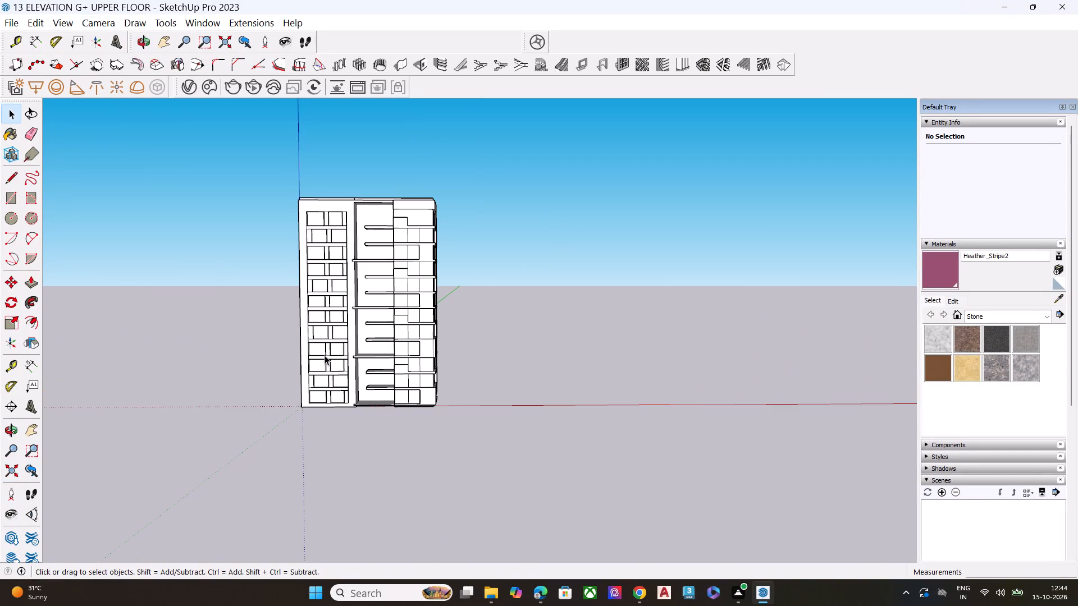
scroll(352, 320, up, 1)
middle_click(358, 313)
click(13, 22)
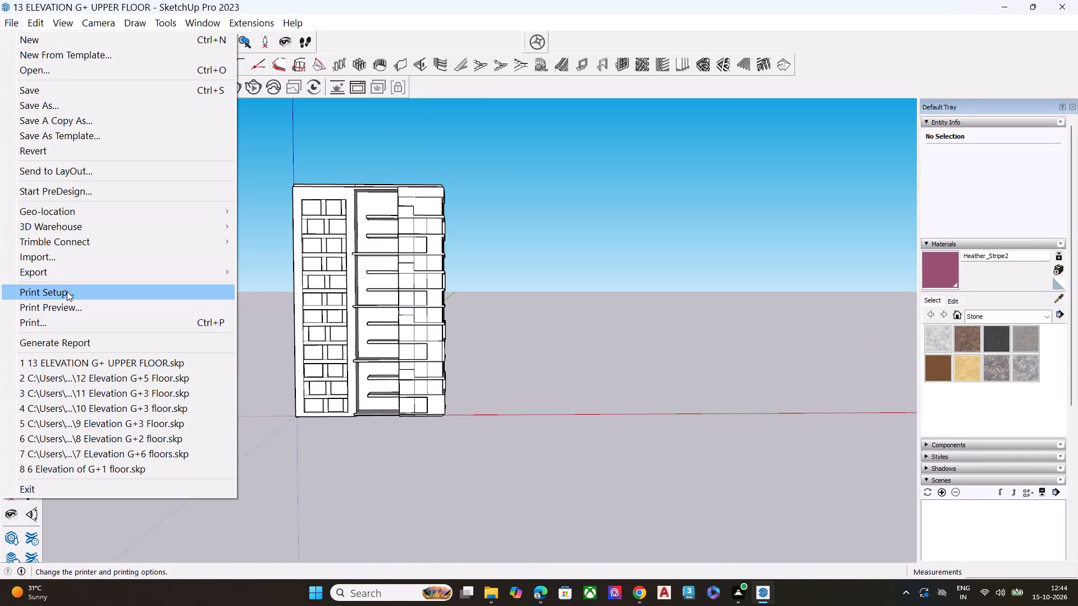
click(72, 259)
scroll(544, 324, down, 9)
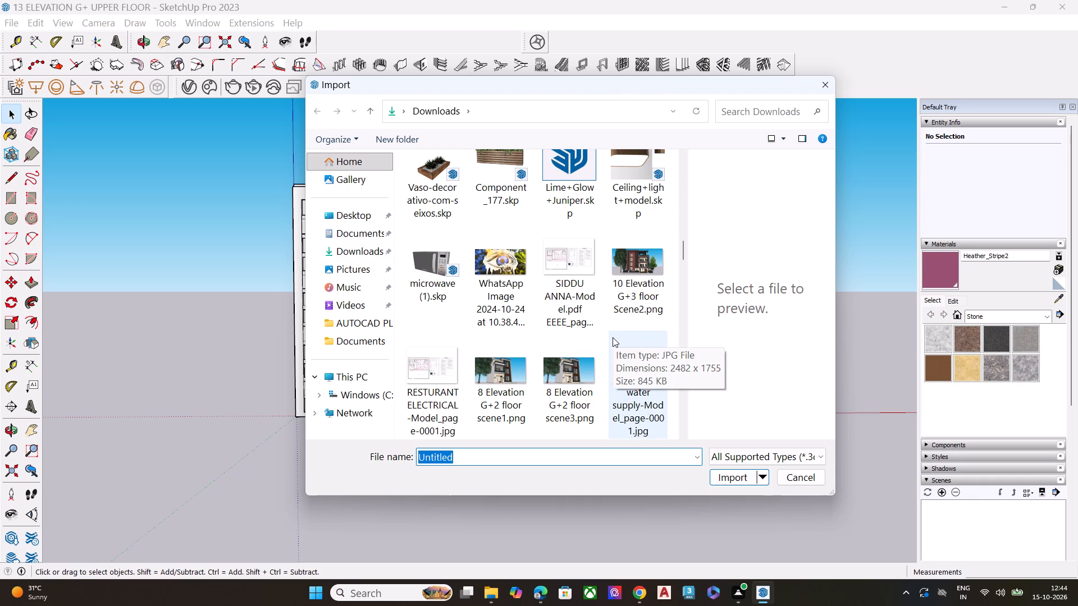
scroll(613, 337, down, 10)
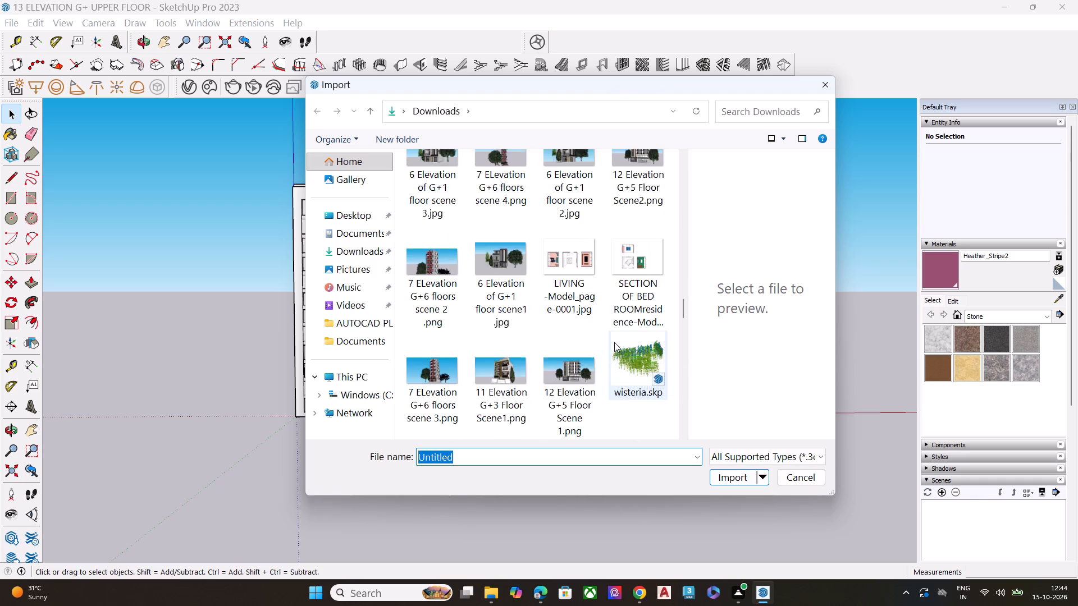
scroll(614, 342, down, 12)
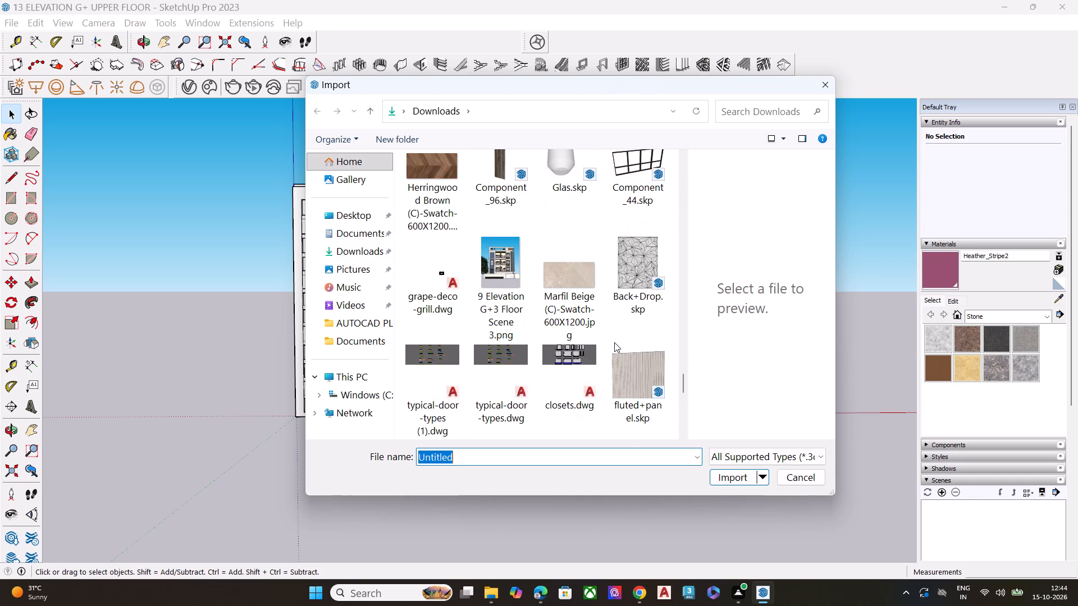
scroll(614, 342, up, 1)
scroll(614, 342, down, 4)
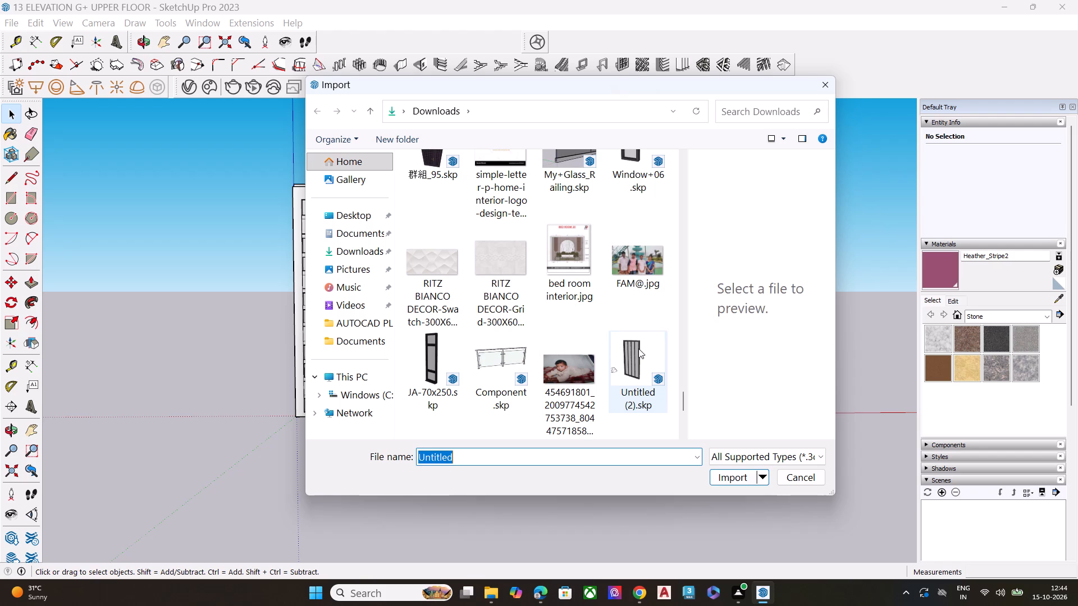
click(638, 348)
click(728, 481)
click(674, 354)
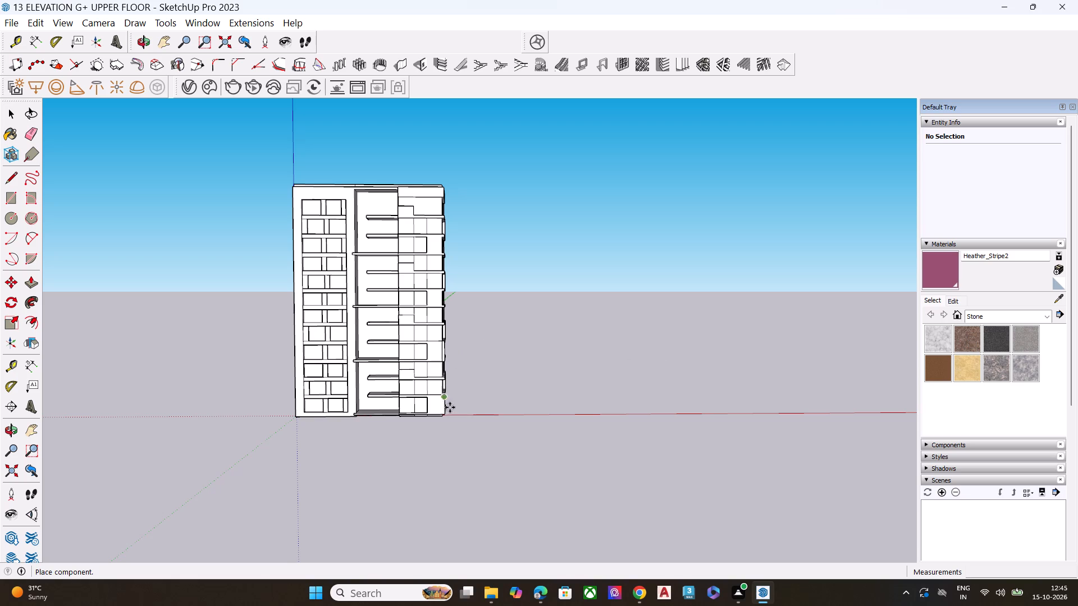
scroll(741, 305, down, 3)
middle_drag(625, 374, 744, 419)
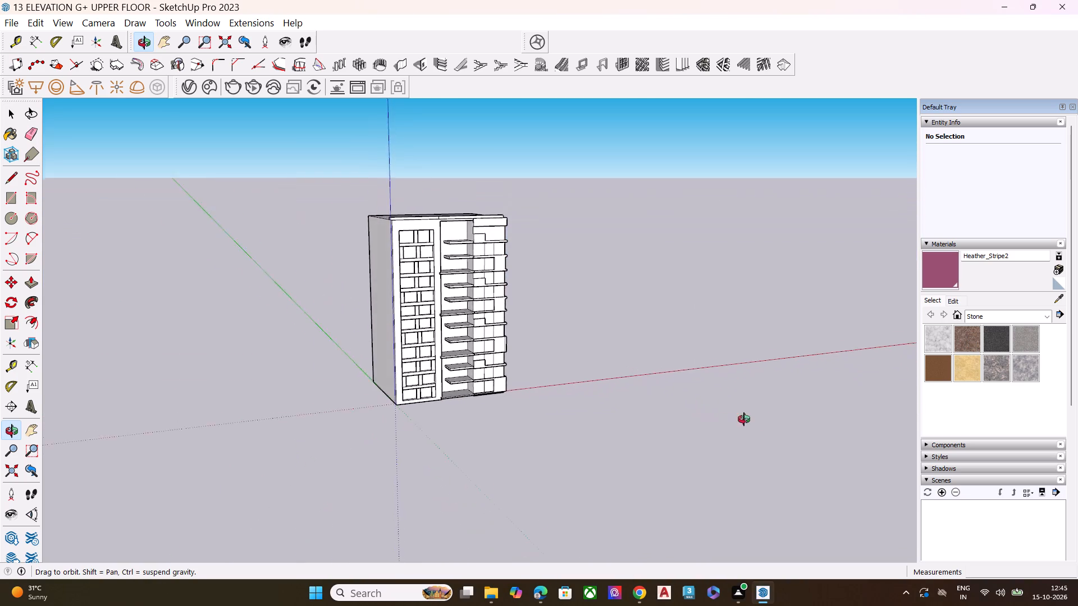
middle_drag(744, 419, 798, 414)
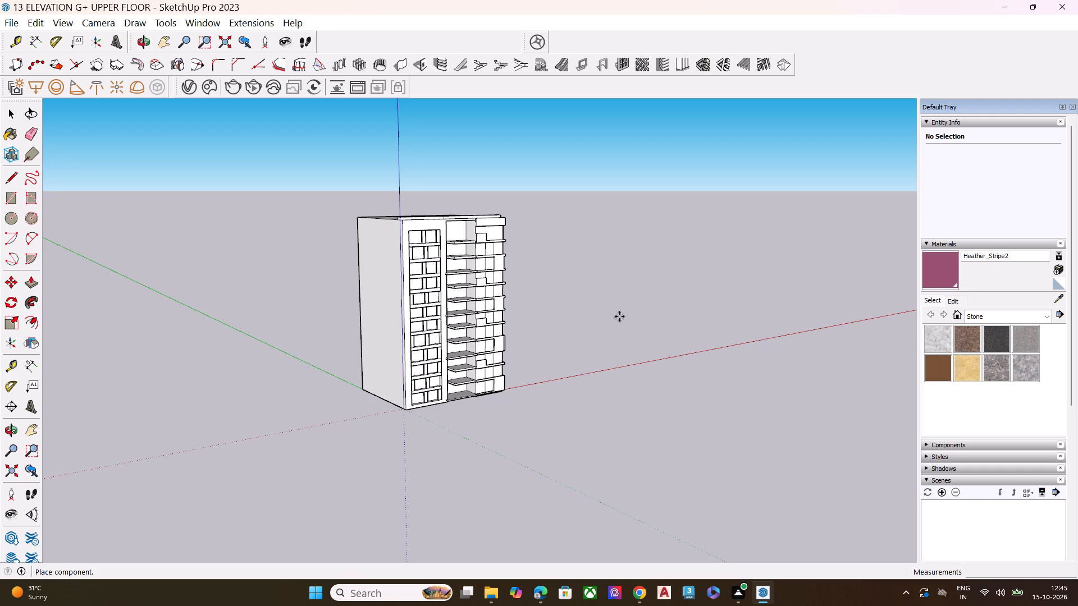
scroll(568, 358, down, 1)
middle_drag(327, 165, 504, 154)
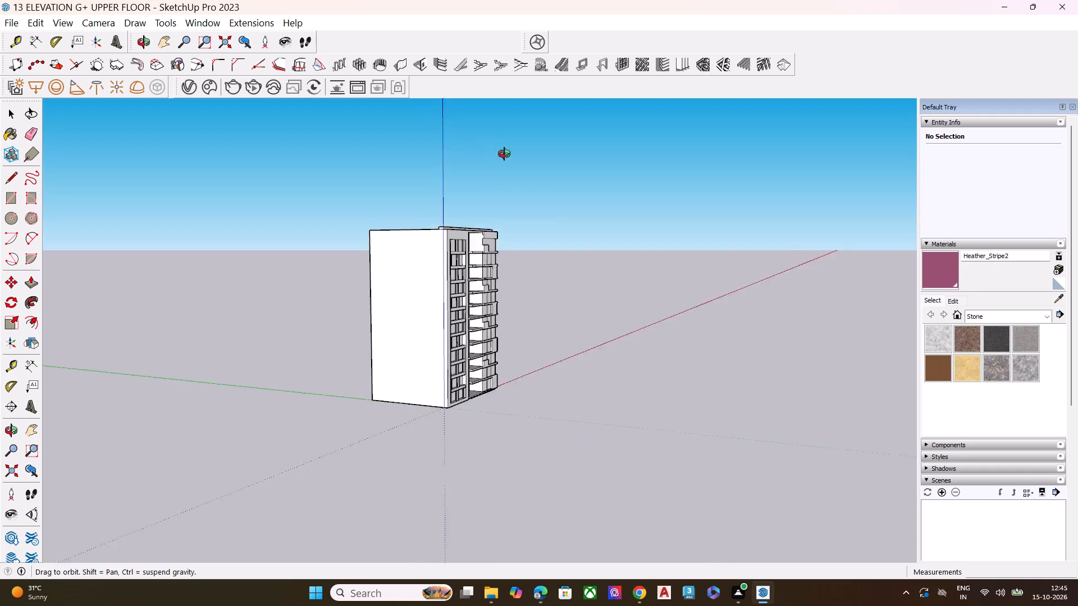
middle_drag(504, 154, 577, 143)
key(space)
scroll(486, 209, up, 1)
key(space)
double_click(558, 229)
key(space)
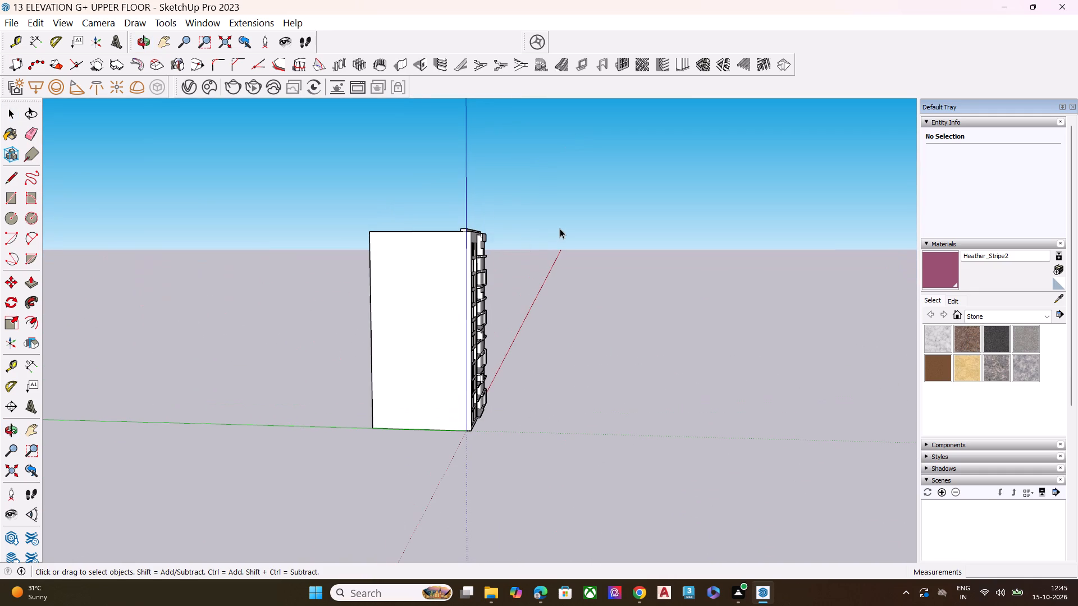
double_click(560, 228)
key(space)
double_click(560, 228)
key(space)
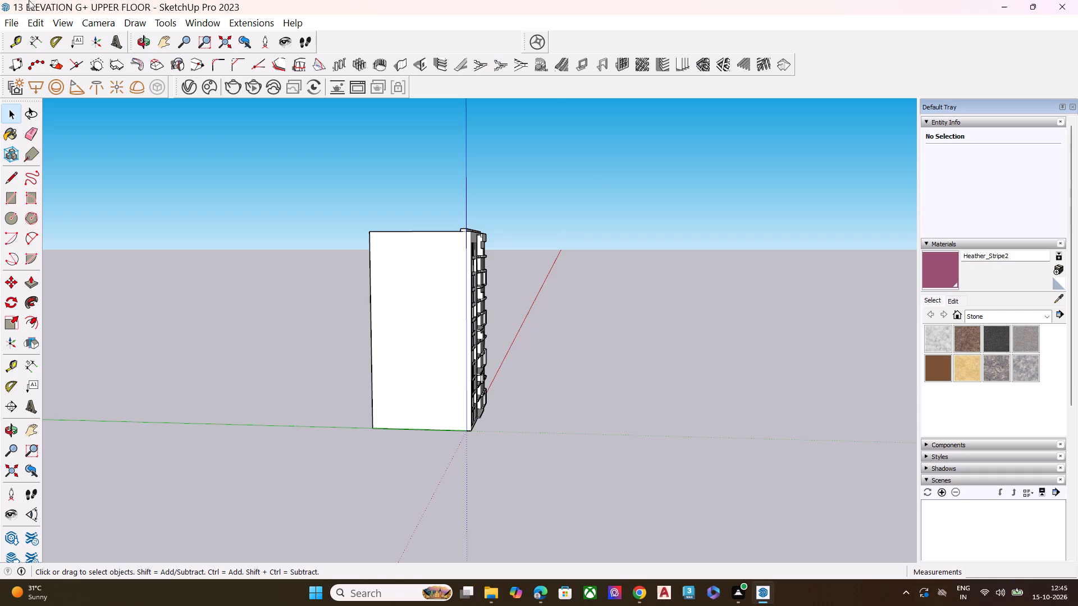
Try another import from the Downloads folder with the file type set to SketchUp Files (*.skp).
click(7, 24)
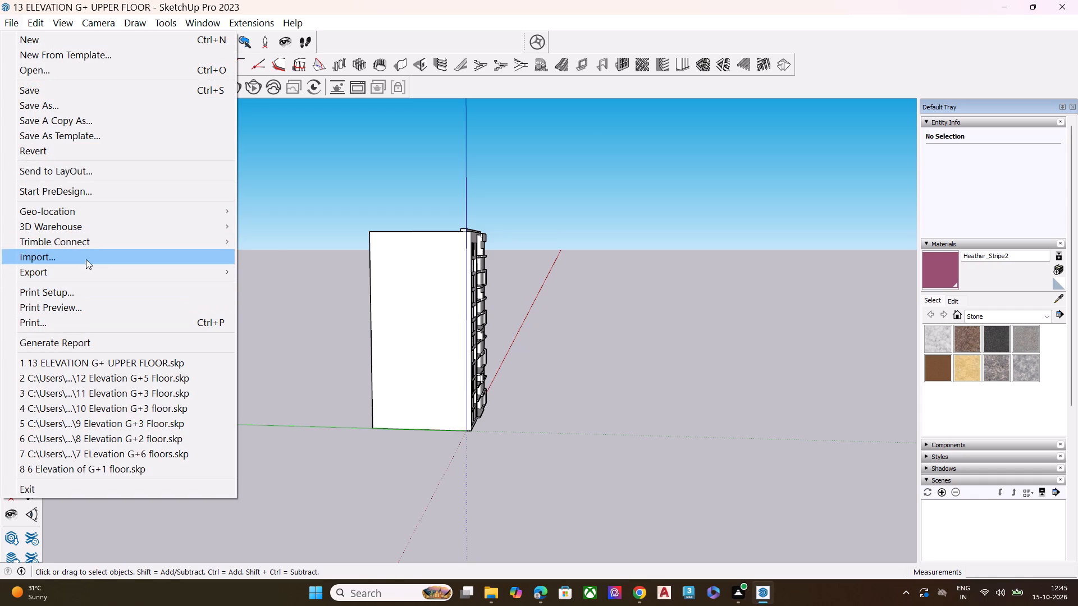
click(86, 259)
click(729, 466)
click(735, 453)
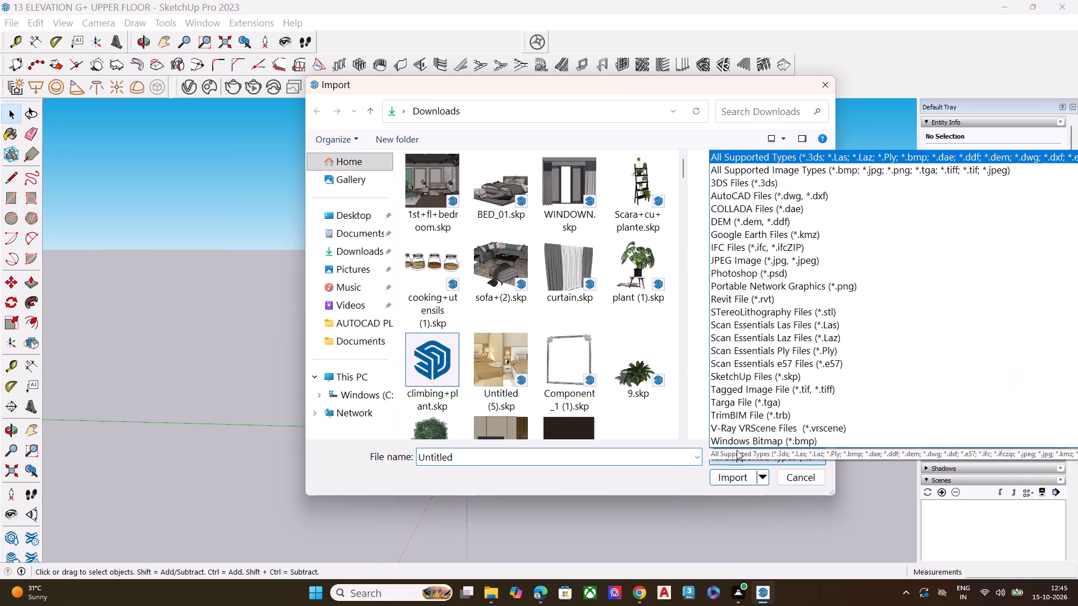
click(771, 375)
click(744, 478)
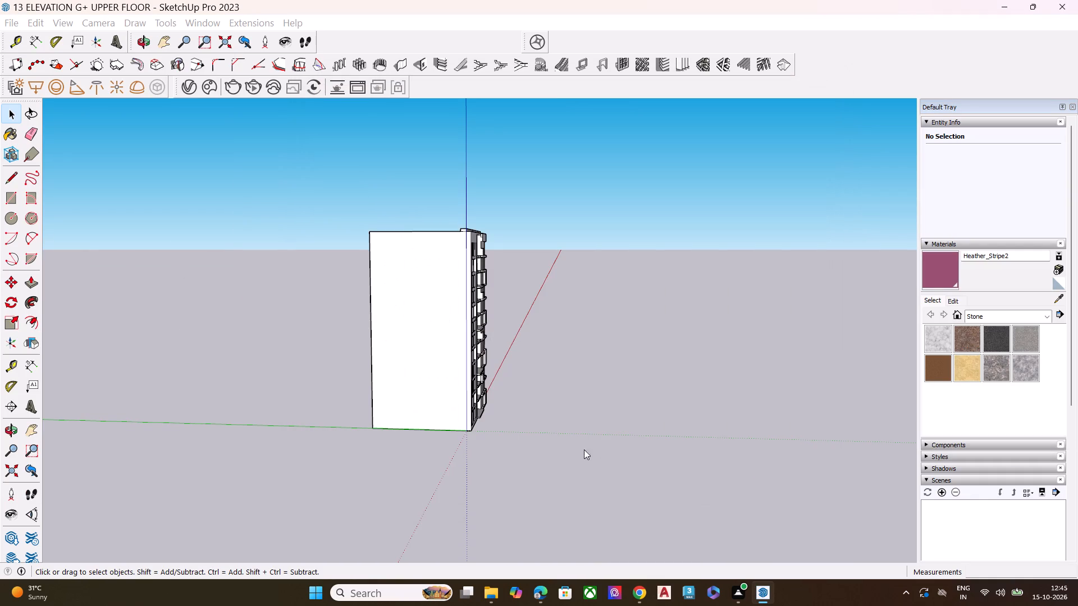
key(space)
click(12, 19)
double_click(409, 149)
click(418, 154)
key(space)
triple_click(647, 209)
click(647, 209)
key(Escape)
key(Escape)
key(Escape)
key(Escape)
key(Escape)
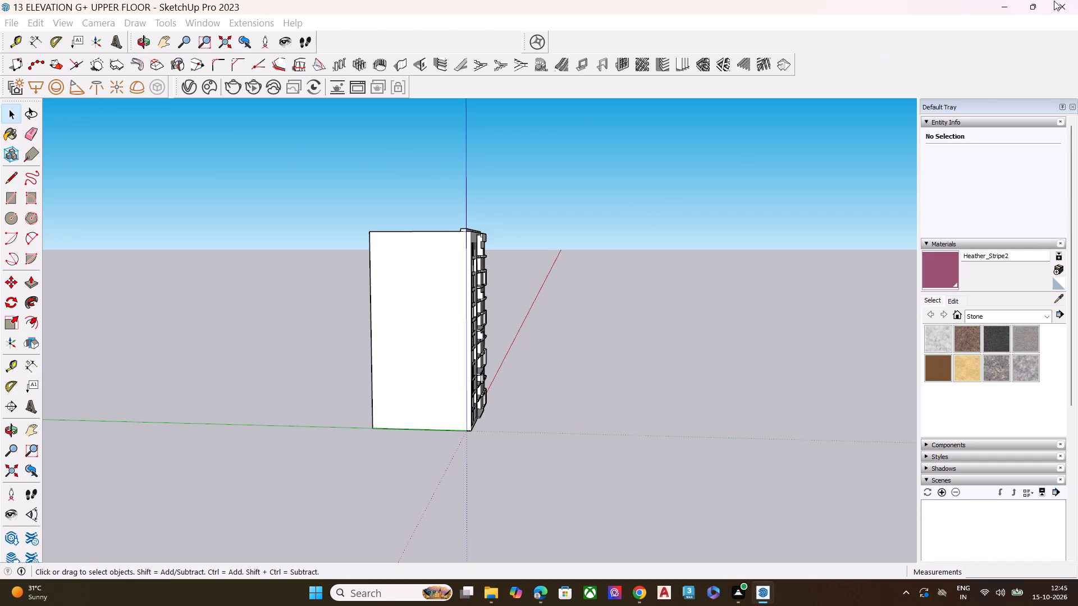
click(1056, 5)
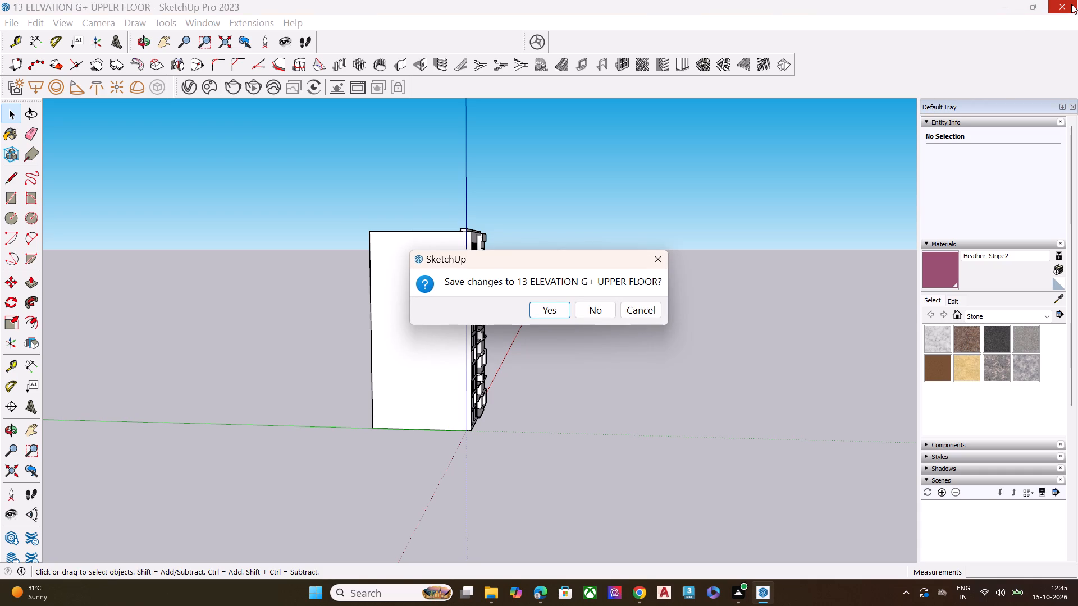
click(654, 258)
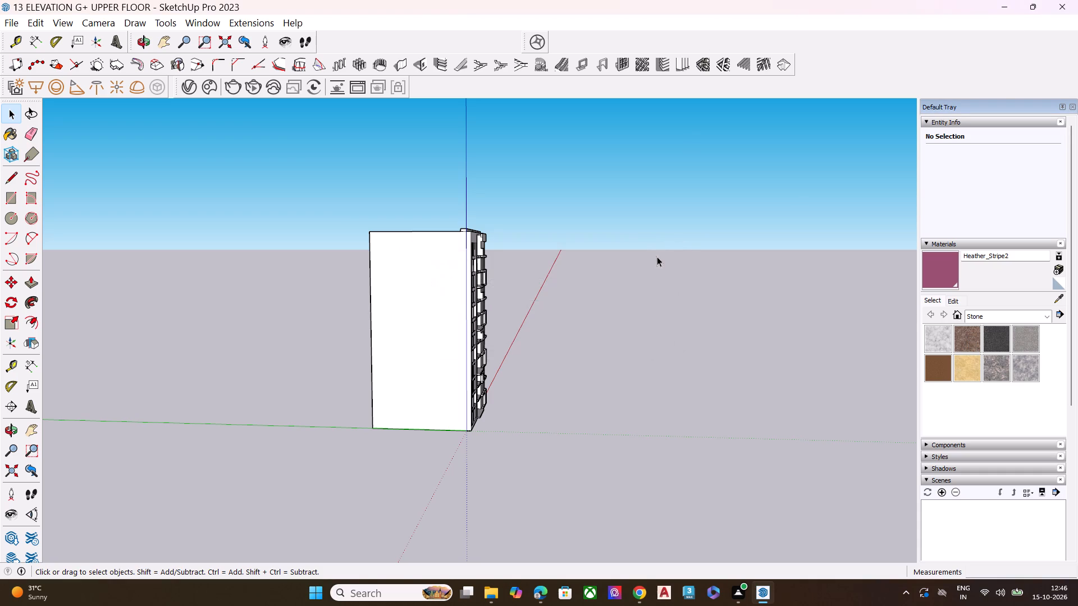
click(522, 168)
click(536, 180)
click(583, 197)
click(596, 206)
Close the model, saving the changes to 13 ELEVATION G+ UPPER FLOOR.
click(1057, 4)
click(552, 313)
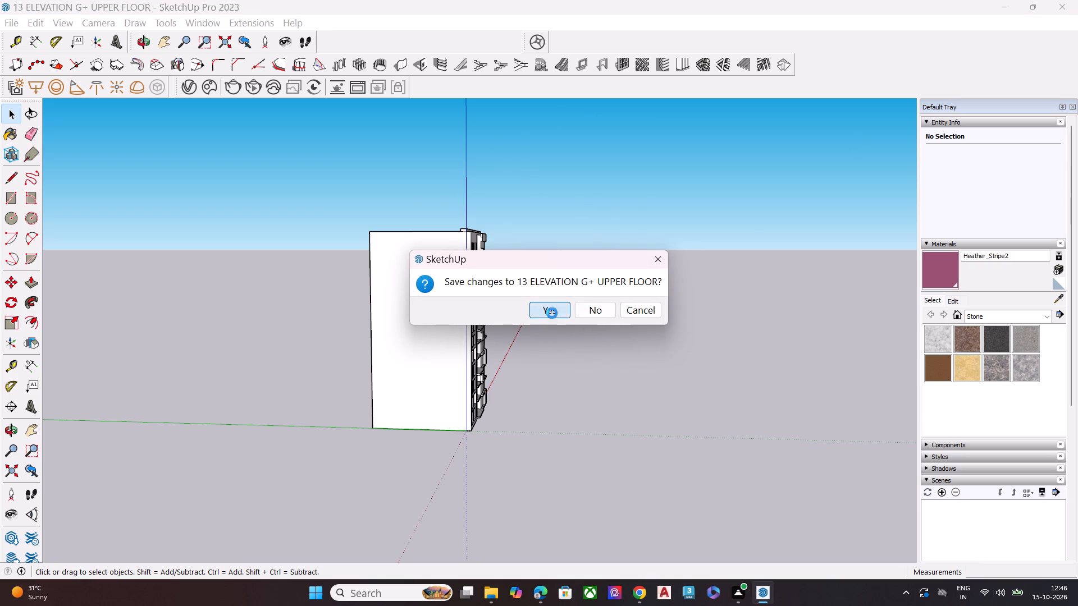
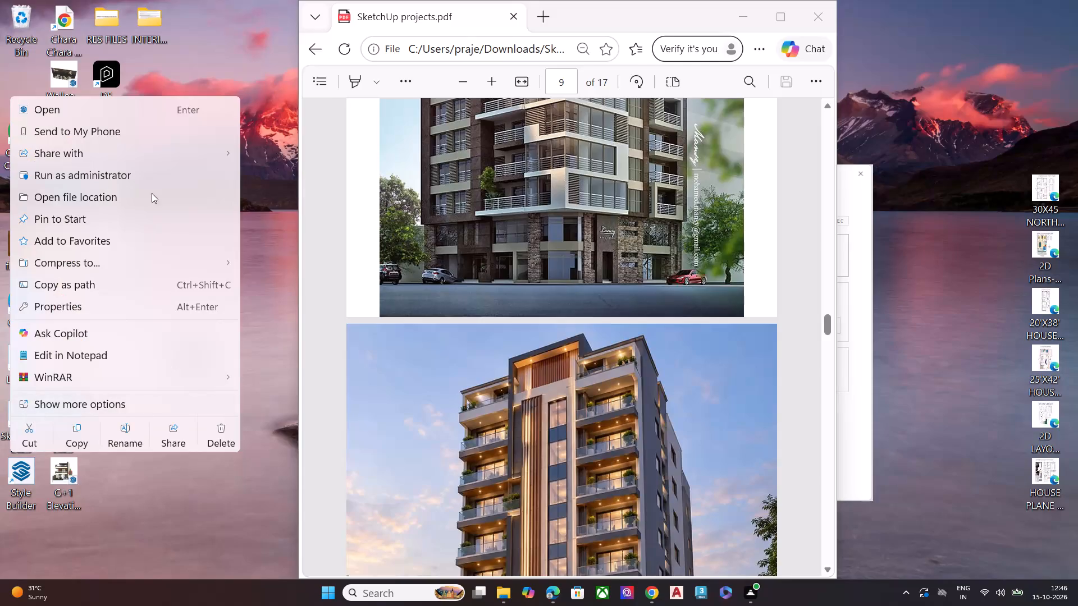
Launch SketchUp 2023 again from its desktop shortcut.
click(130, 118)
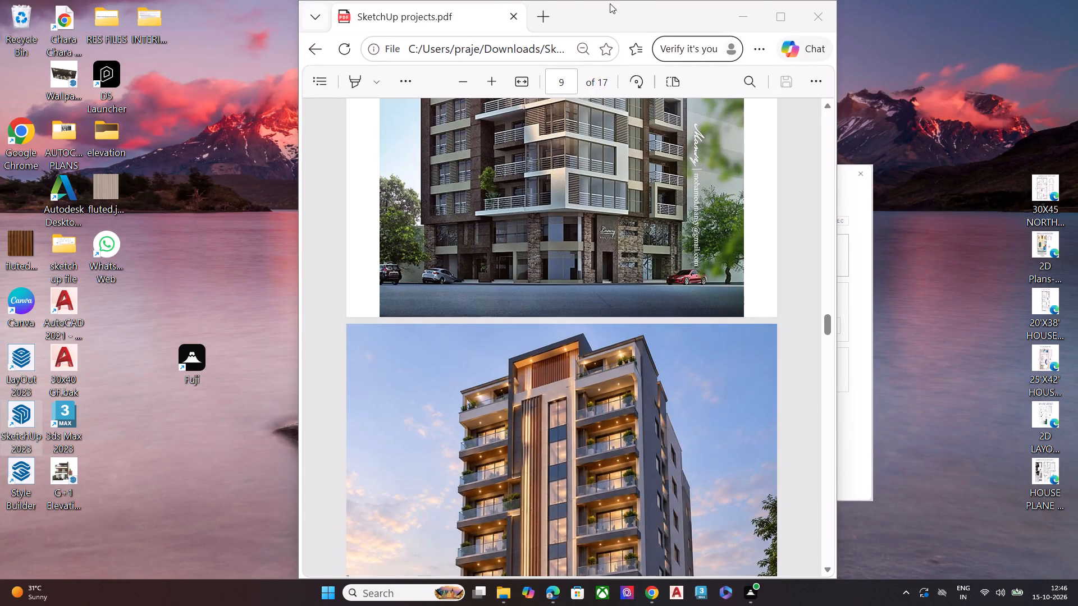
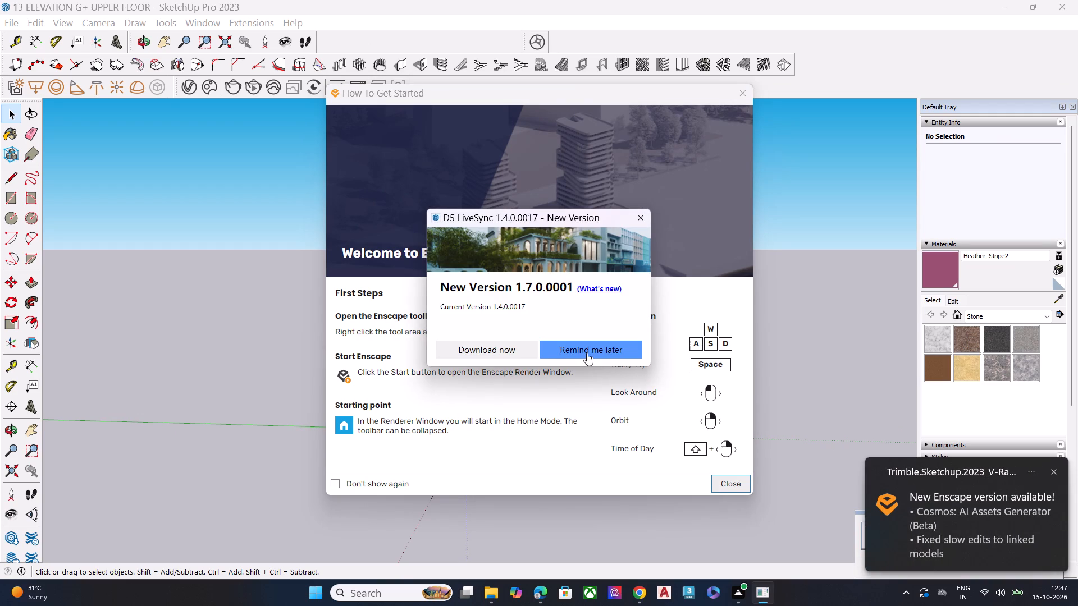
Postpone the D5 LiveSync 1.7.0.0001 update by choosing to be reminded later.
click(587, 353)
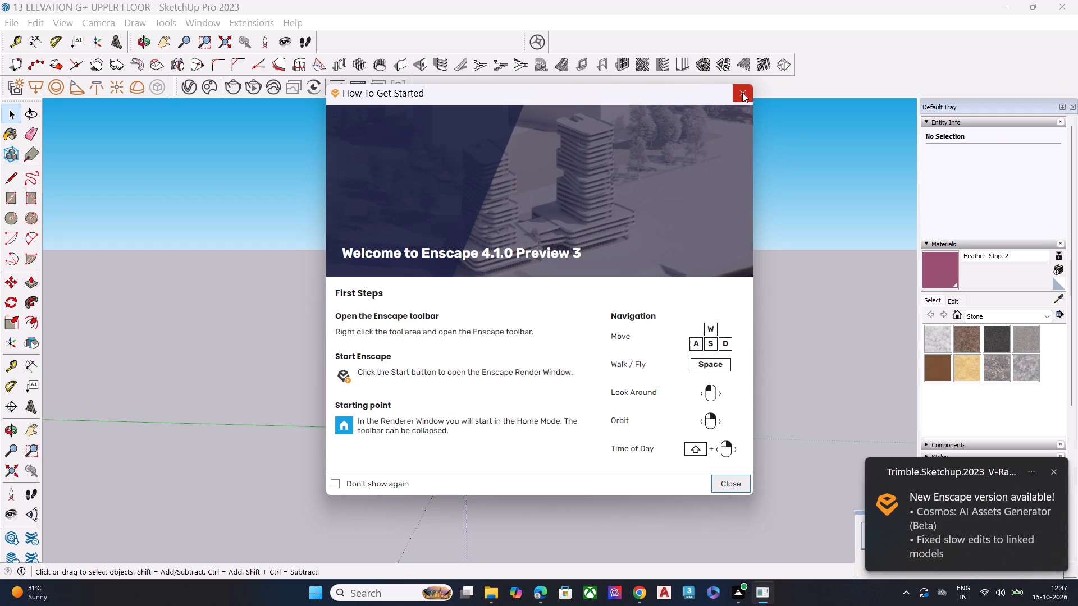
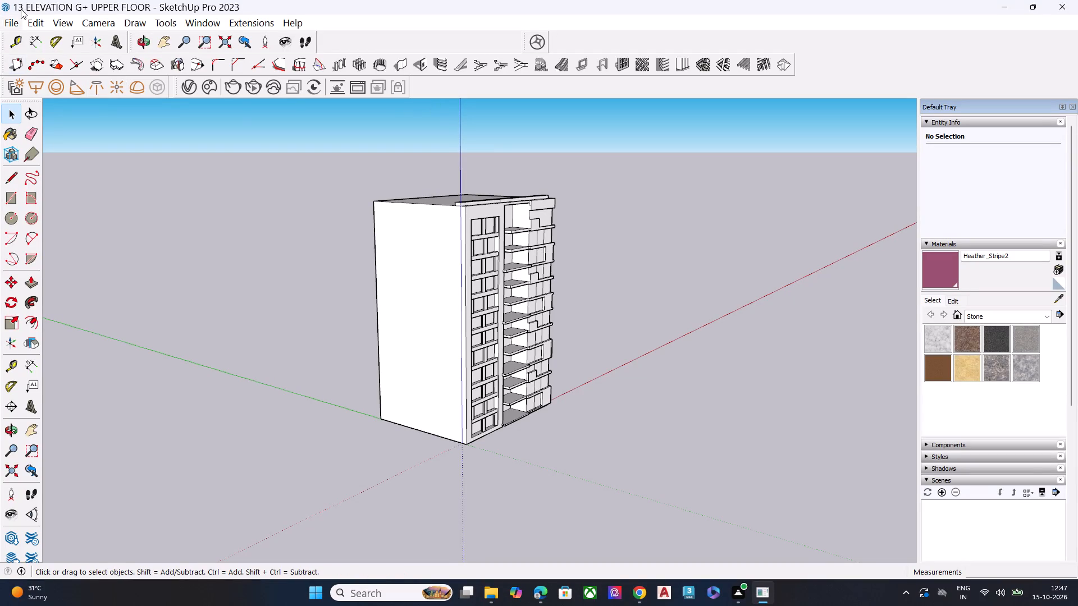
Import the dark-framed panel component Untitled (2).skp from the Downloads folder into the building model for placement.
click(8, 21)
click(45, 263)
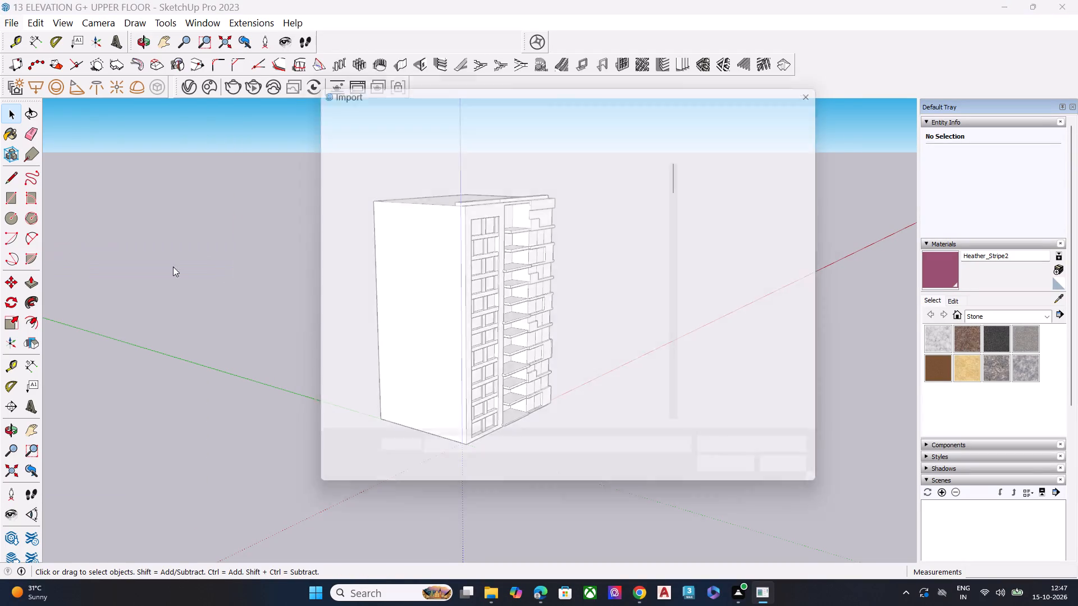
scroll(514, 288, down, 6)
scroll(633, 342, down, 4)
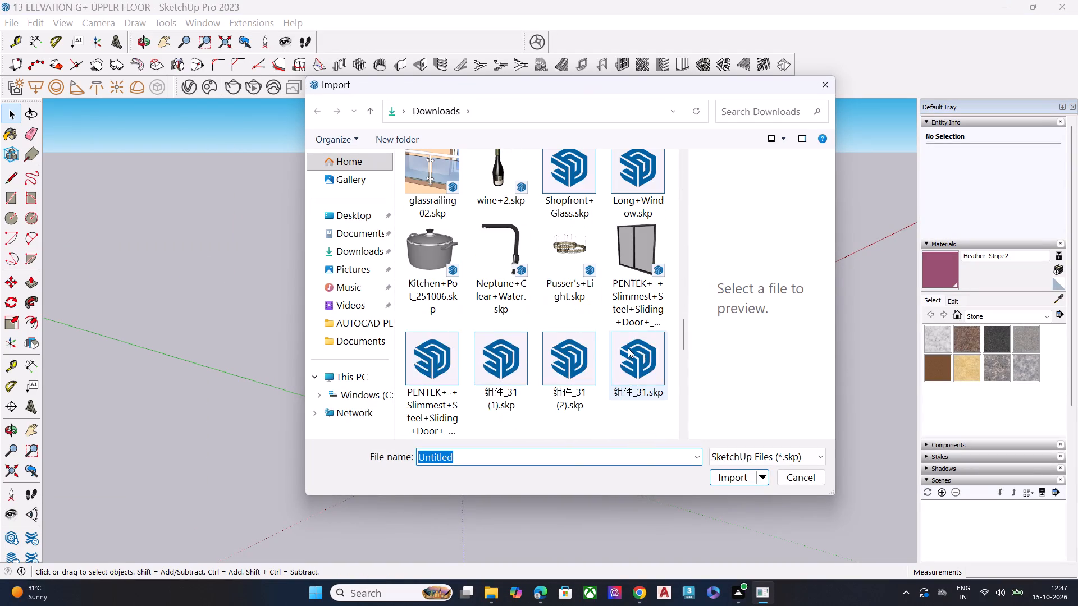
scroll(616, 309, down, 5)
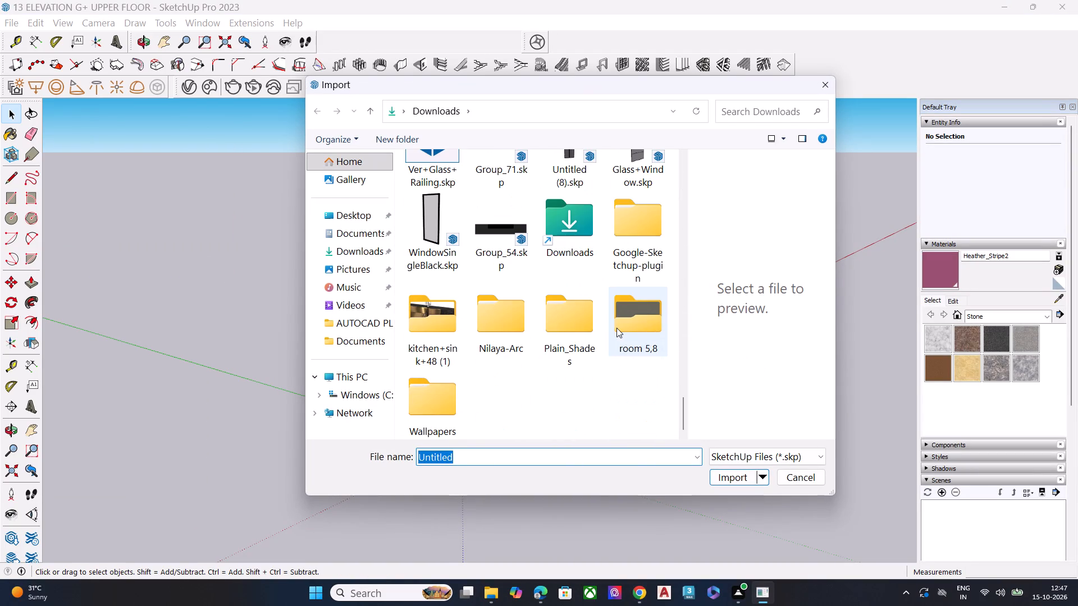
scroll(616, 328, up, 2)
scroll(624, 319, down, 1)
click(562, 208)
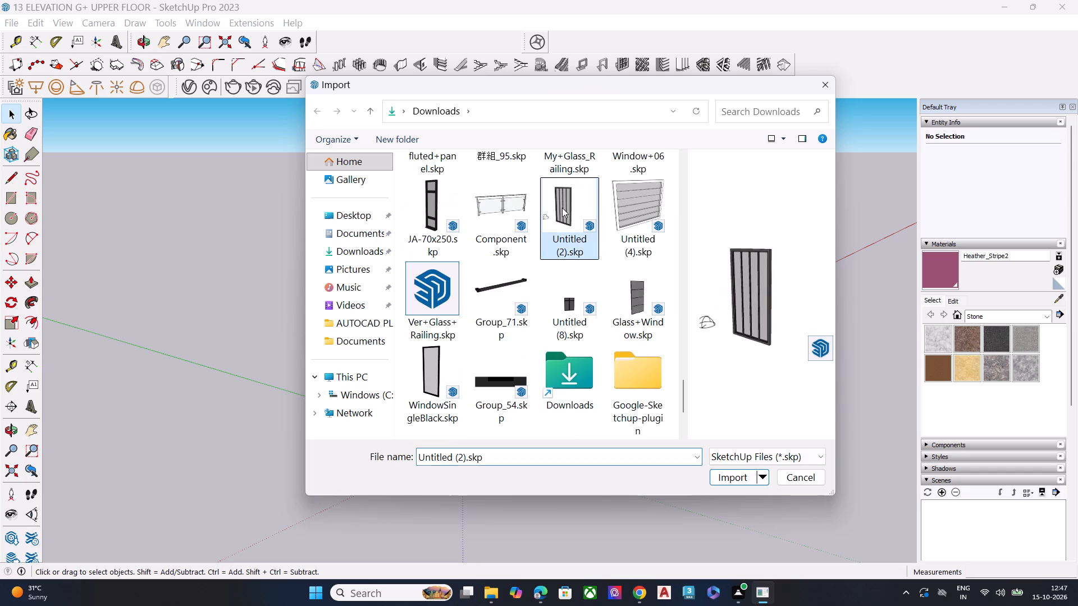
click(737, 476)
click(670, 355)
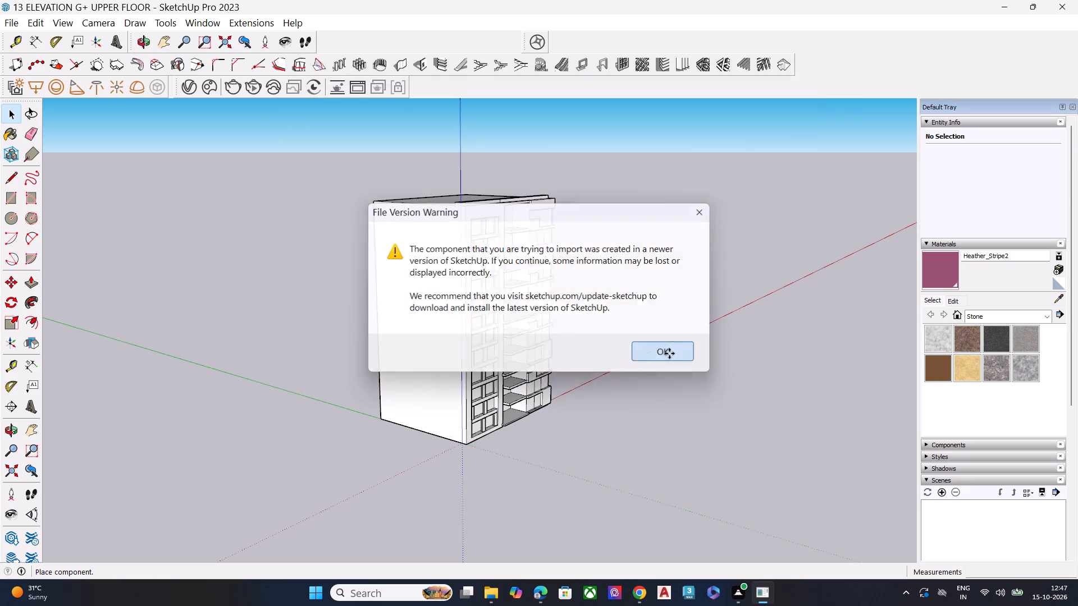
middle_drag(620, 359, 704, 342)
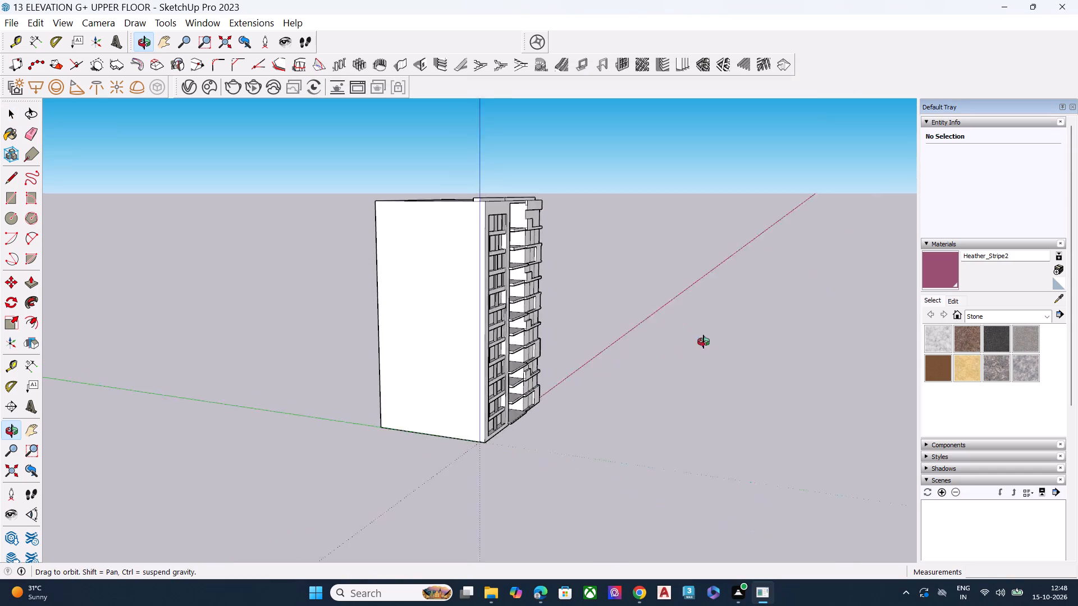
middle_drag(704, 342, 824, 312)
scroll(816, 309, down, 1)
middle_drag(789, 308, 629, 335)
scroll(628, 336, up, 4)
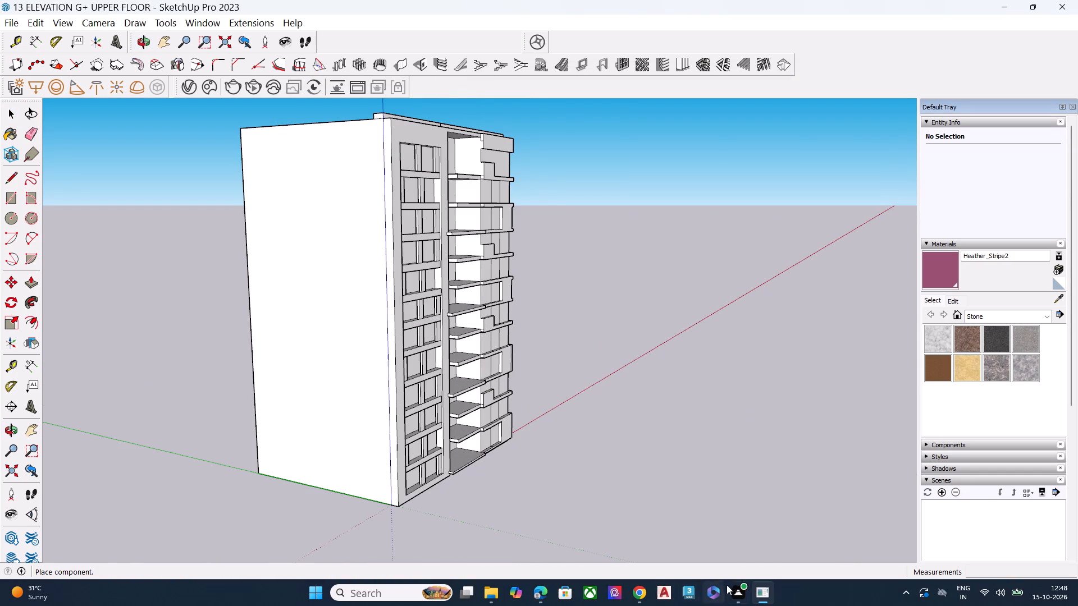
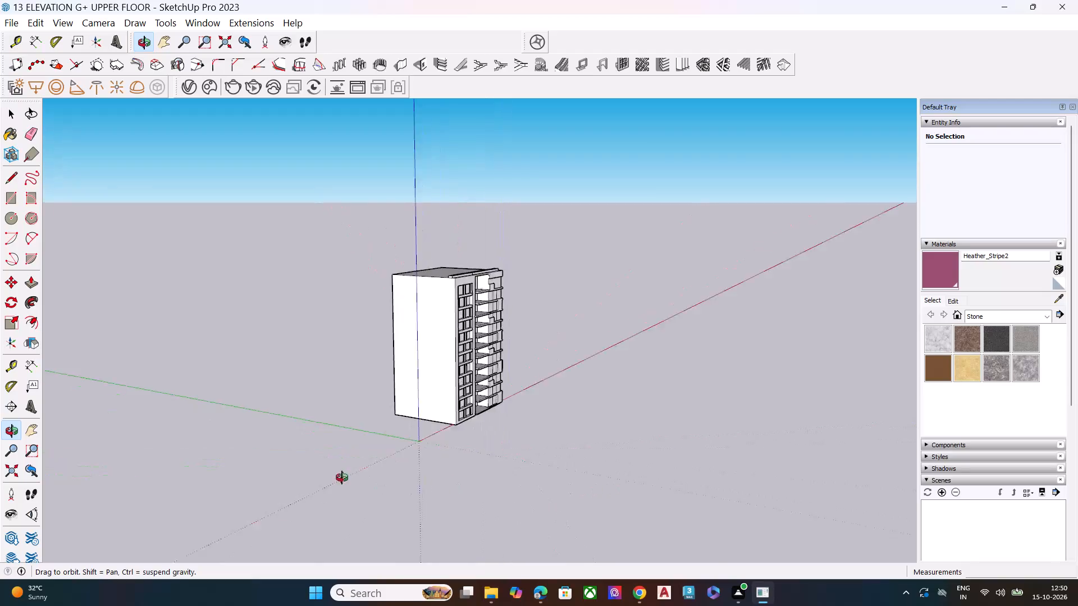
Examine the building from all sides to locate the imported framed panel component.
middle_drag(563, 480, 259, 473)
middle_drag(539, 476, 245, 450)
middle_drag(520, 475, 334, 472)
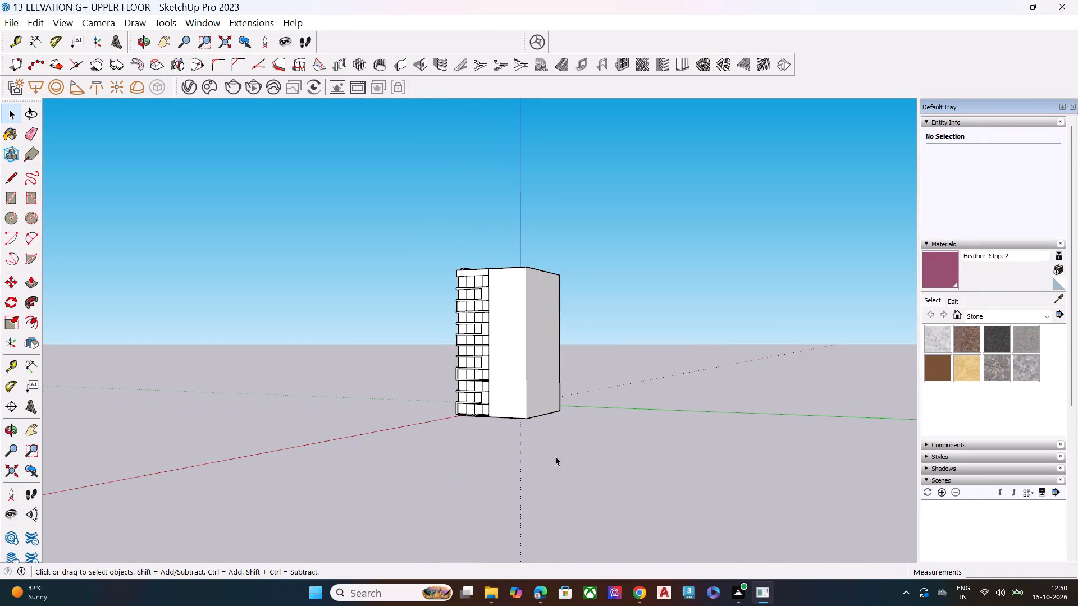
middle_drag(555, 456, 311, 505)
middle_drag(580, 485, 500, 476)
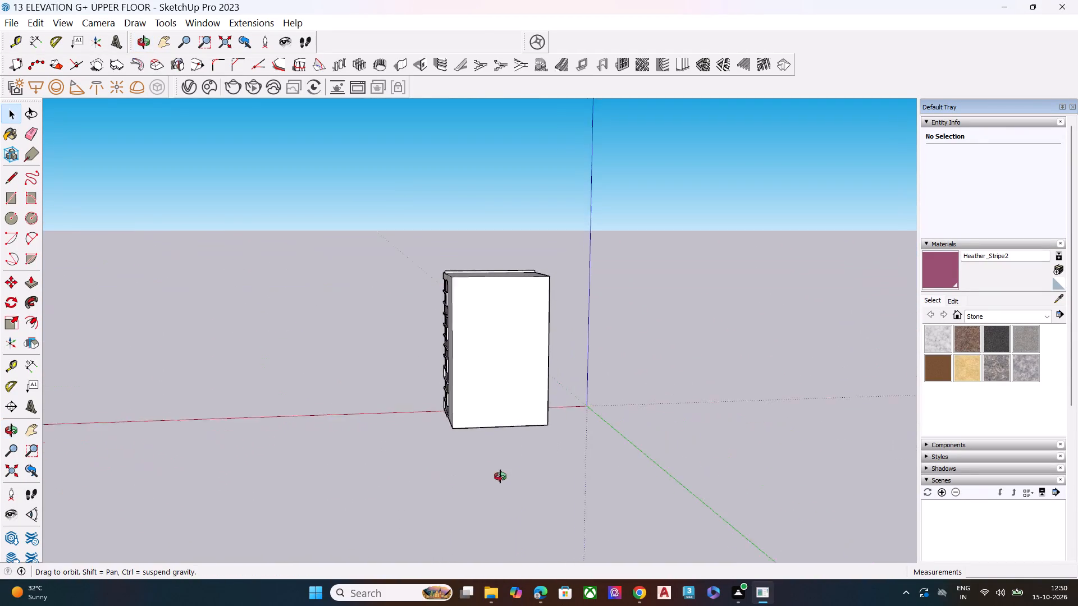
middle_drag(500, 476, 564, 581)
middle_drag(838, 577, 759, 449)
scroll(523, 437, up, 1)
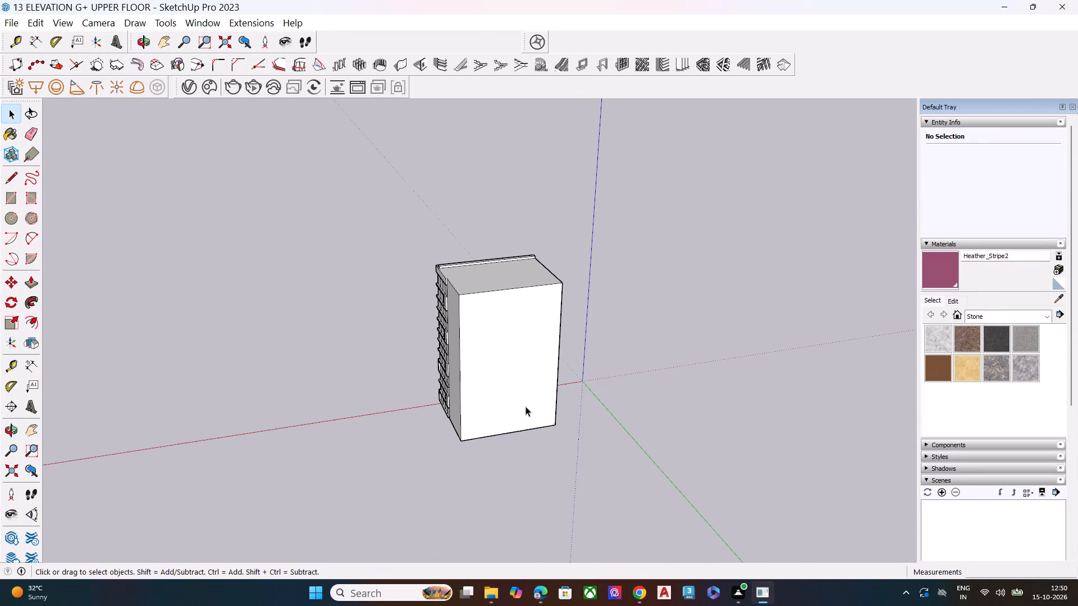
middle_drag(535, 426, 511, 270)
click(595, 452)
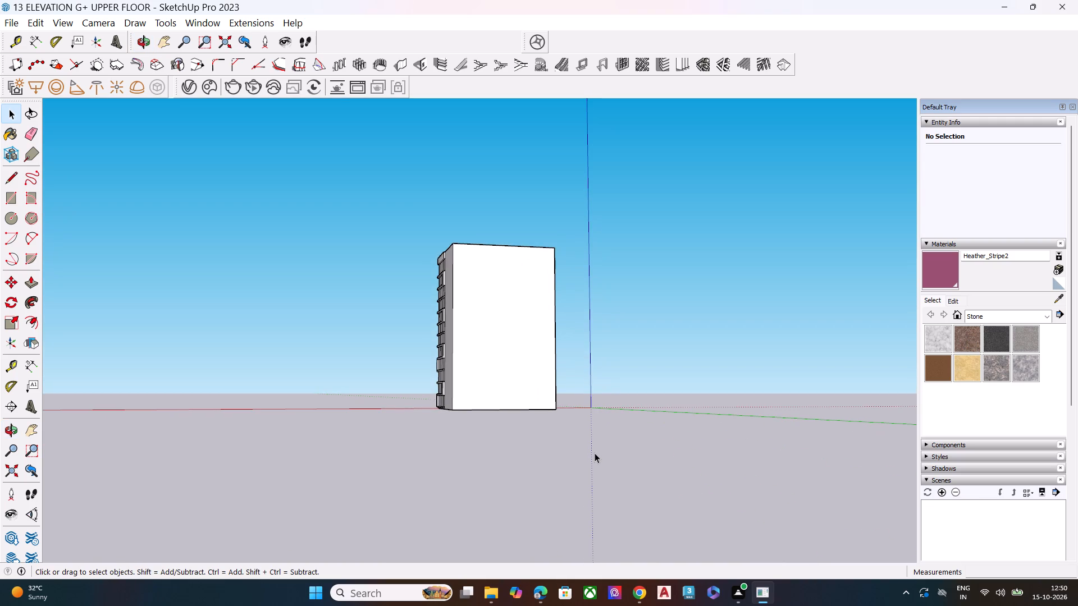
middle_drag(615, 464, 437, 525)
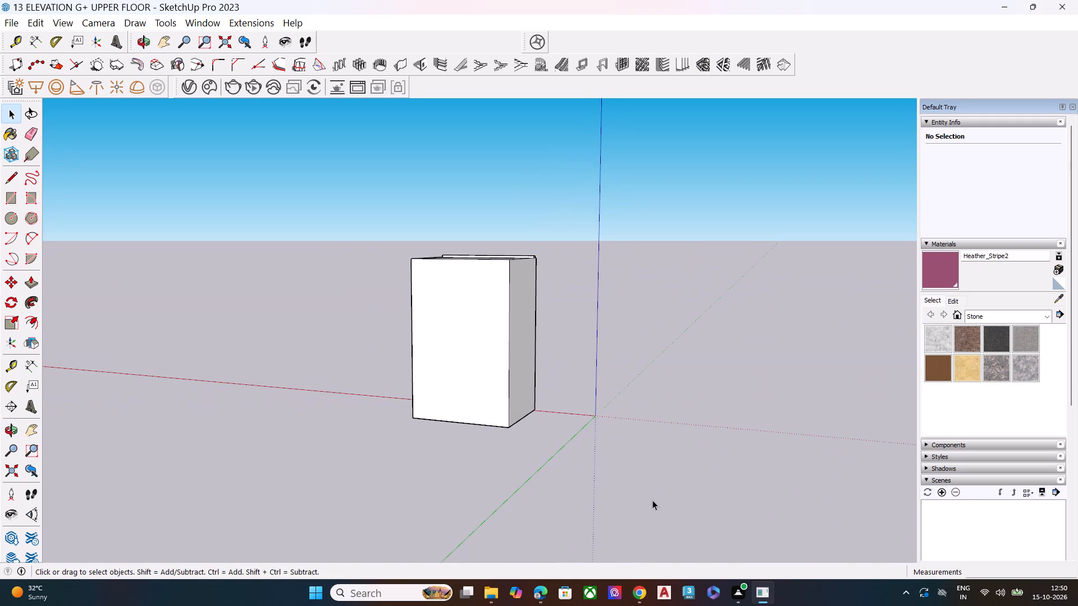
middle_drag(652, 500, 573, 500)
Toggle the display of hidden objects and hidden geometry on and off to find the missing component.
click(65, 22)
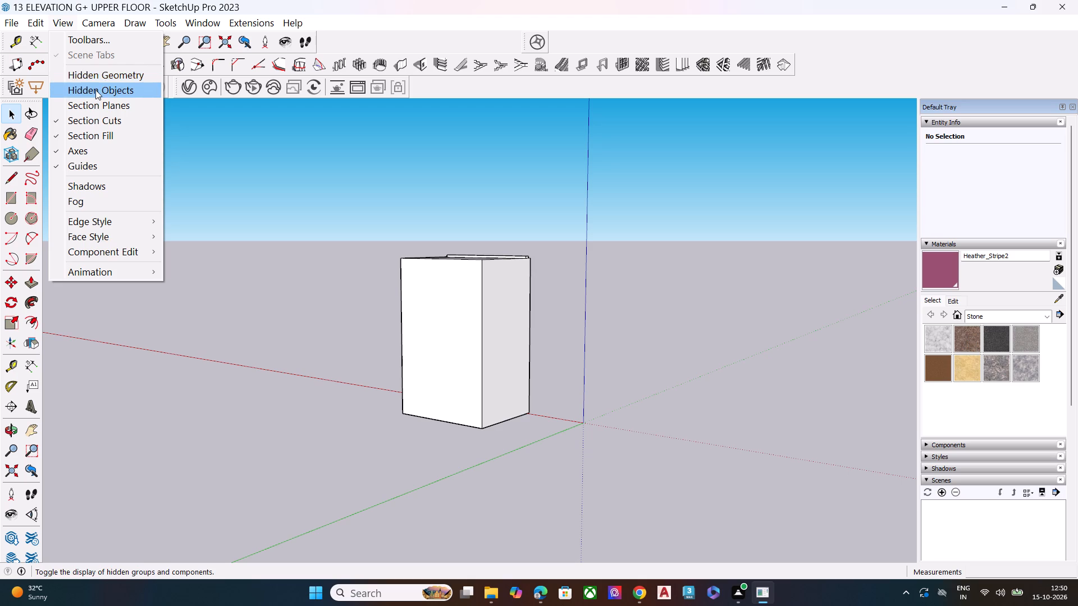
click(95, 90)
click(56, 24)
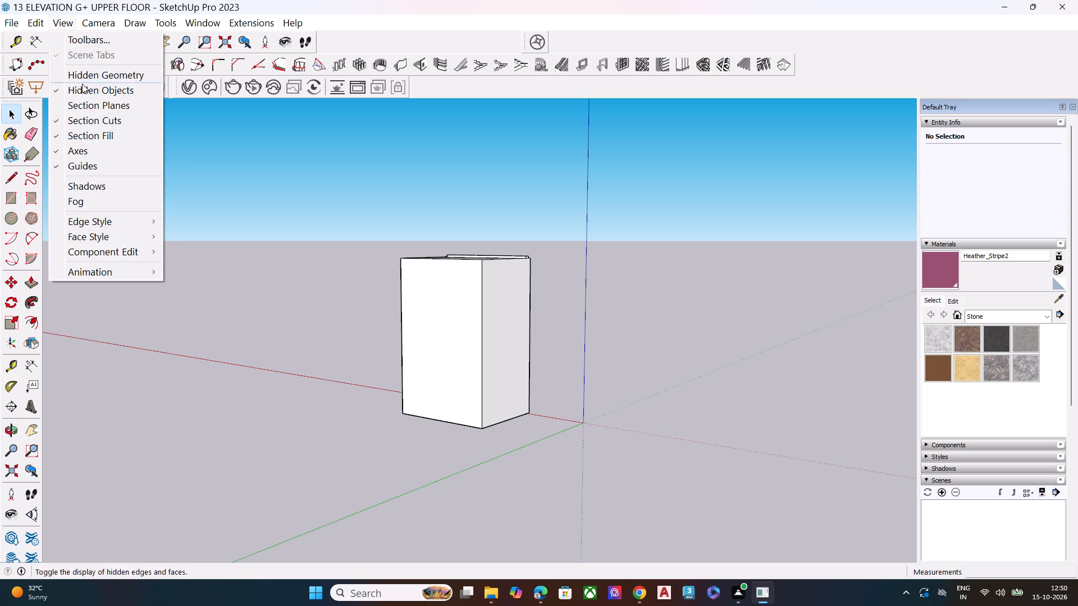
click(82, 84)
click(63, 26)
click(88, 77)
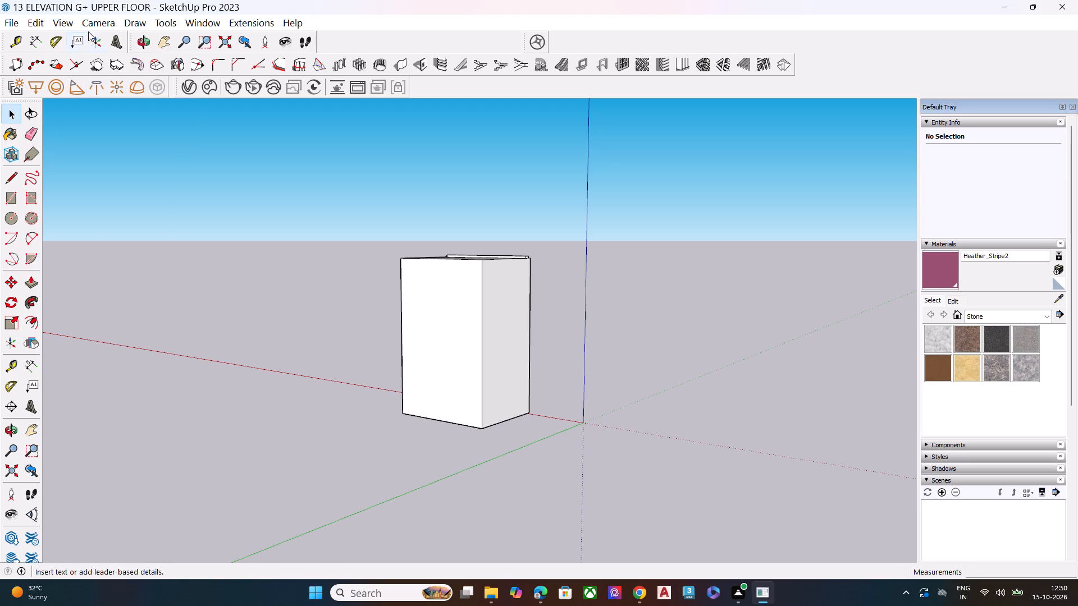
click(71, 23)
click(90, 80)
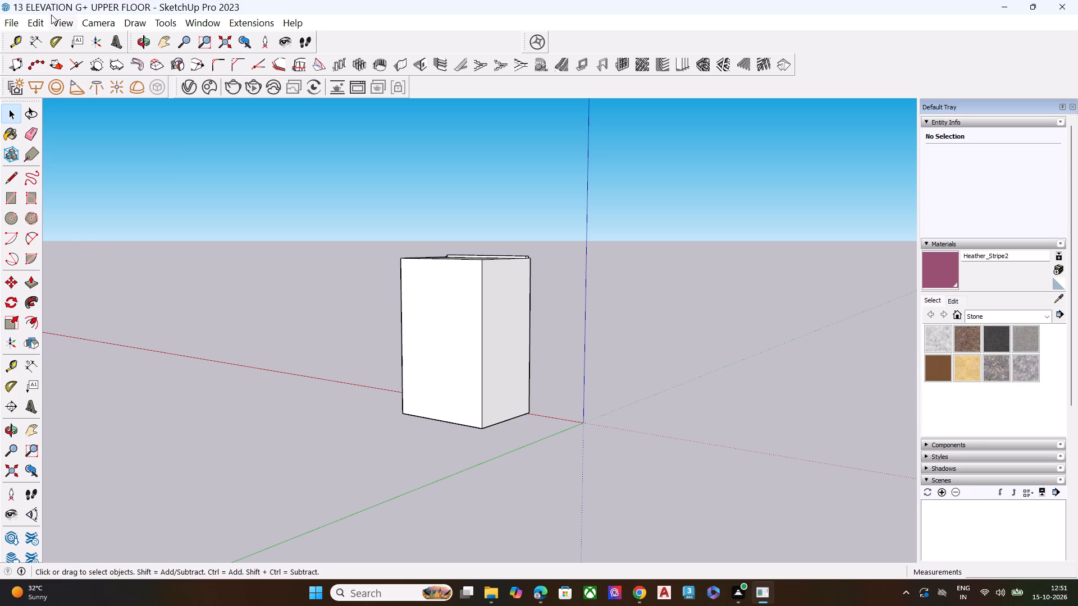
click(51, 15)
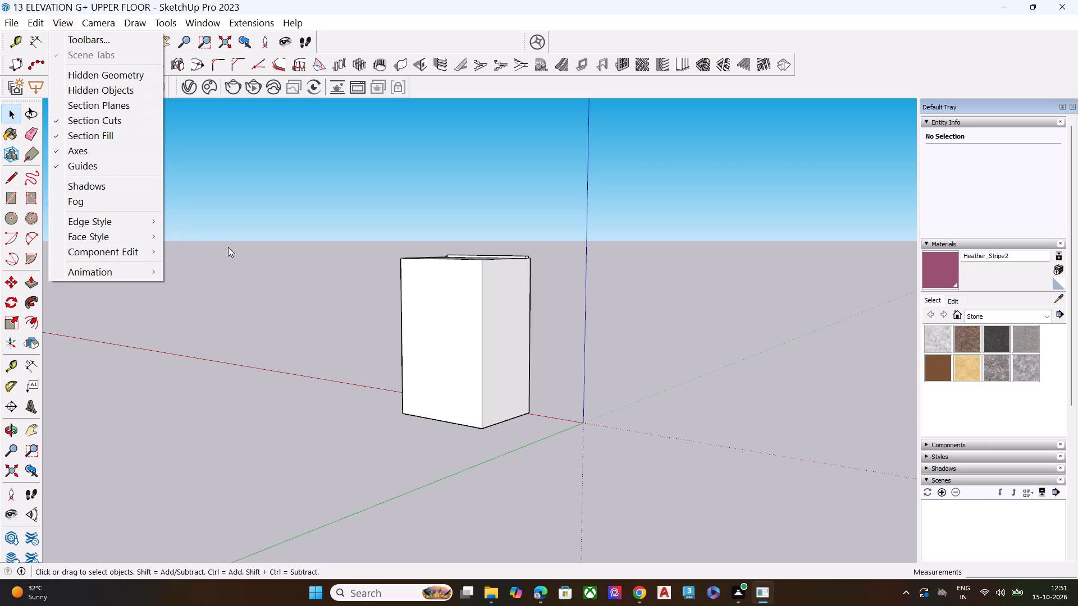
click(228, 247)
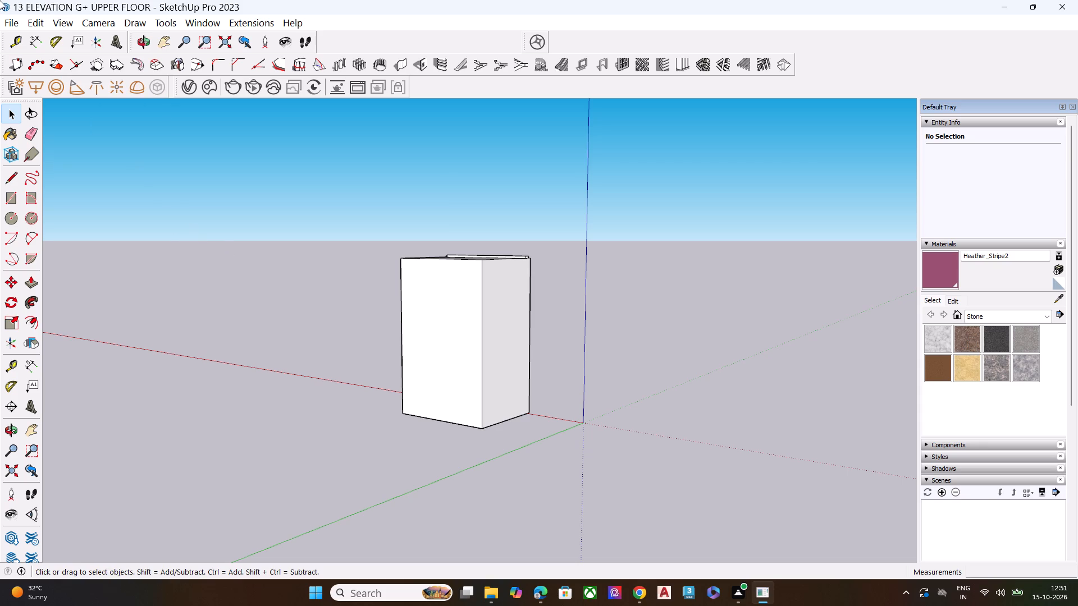
Unhide all hidden objects in the model and check around the building for the component.
click(32, 25)
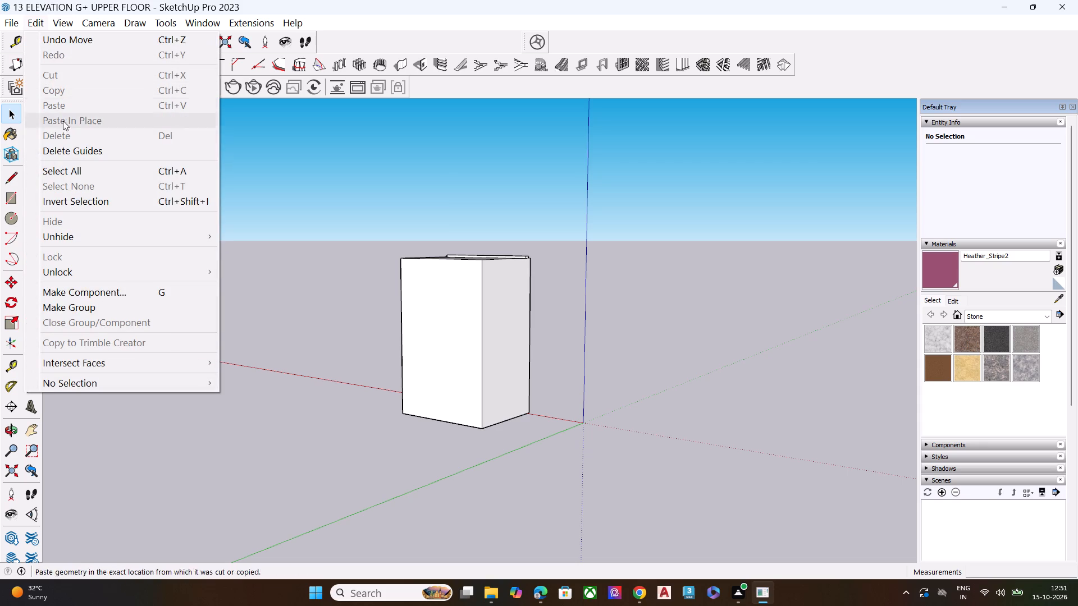
click(60, 235)
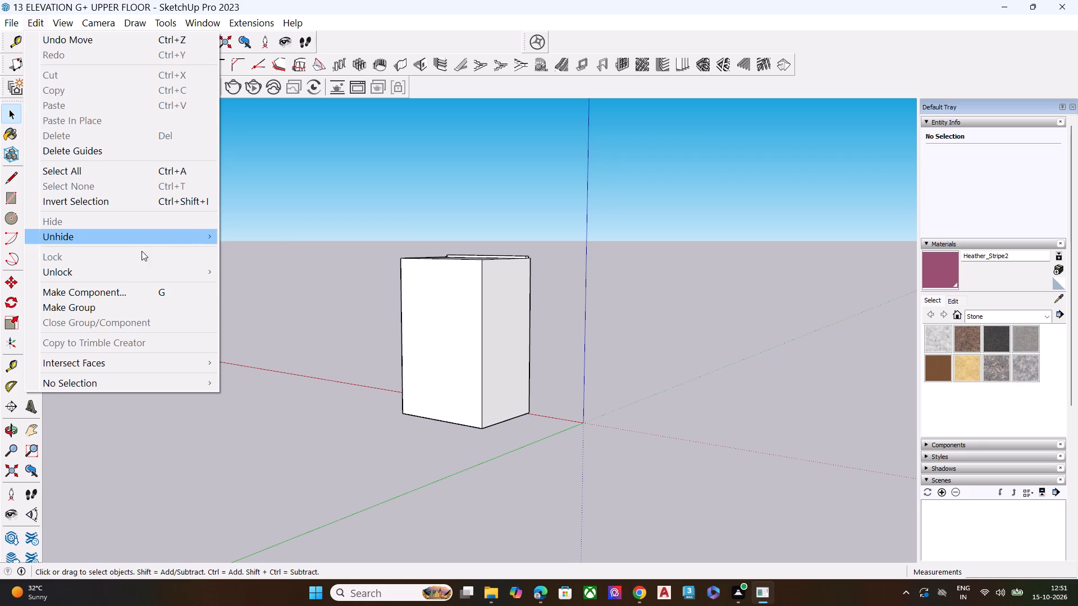
drag(118, 238, 131, 240)
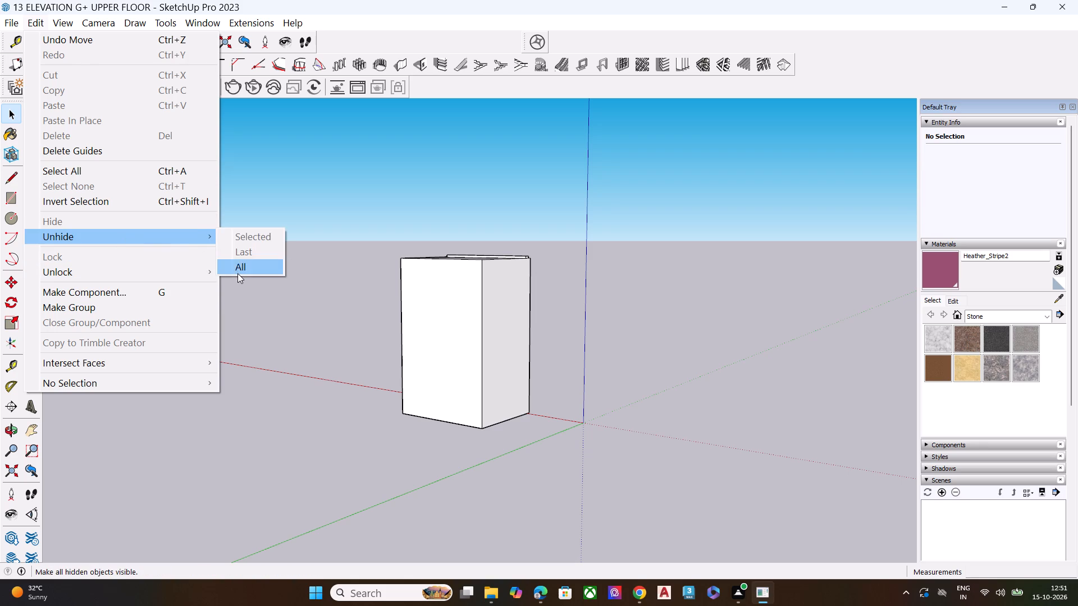
click(237, 273)
middle_drag(556, 348, 108, 293)
middle_drag(682, 426, 374, 497)
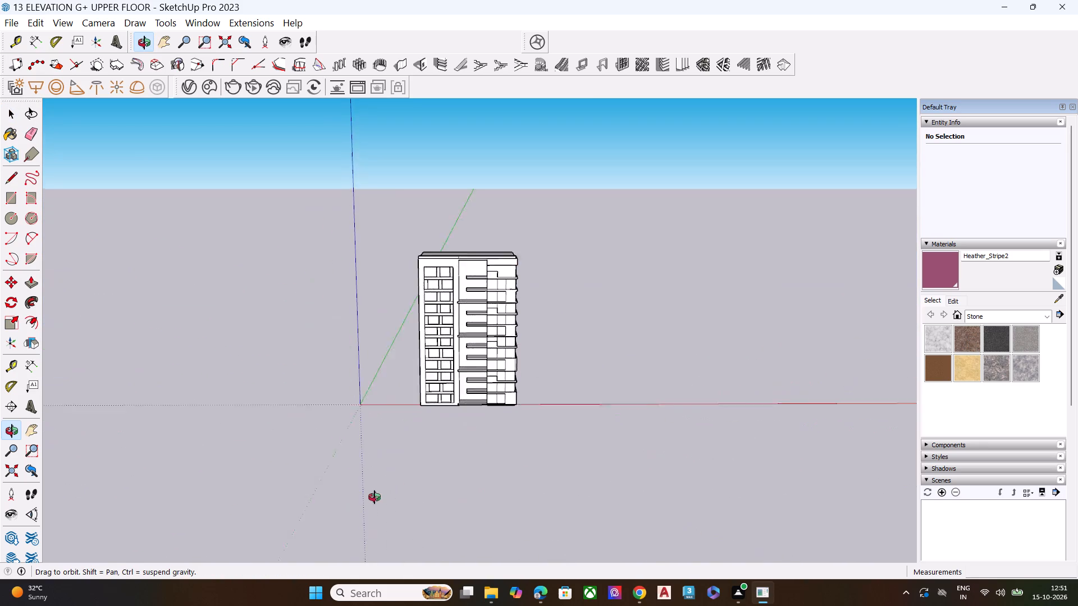
middle_drag(374, 497, 850, 451)
middle_drag(545, 471, 679, 392)
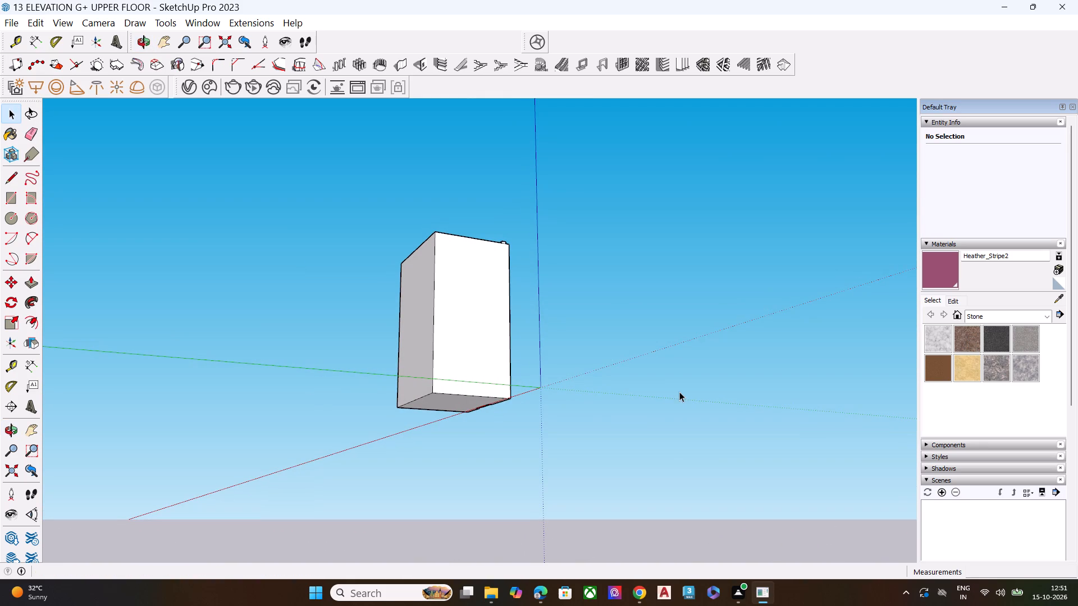
middle_drag(542, 357, 496, 448)
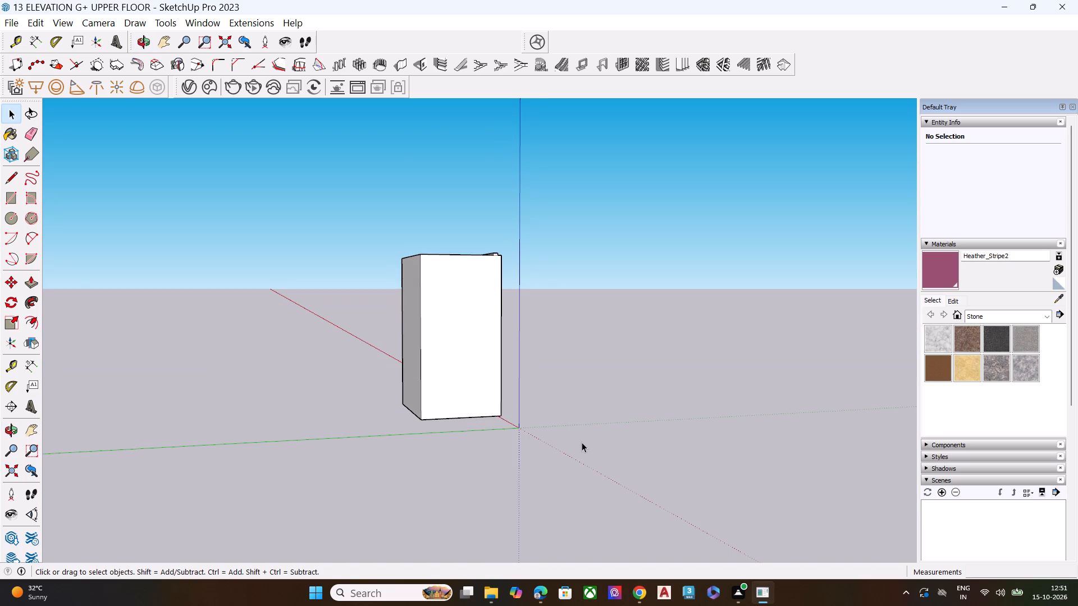
middle_drag(578, 442, 436, 461)
middle_drag(516, 461, 512, 382)
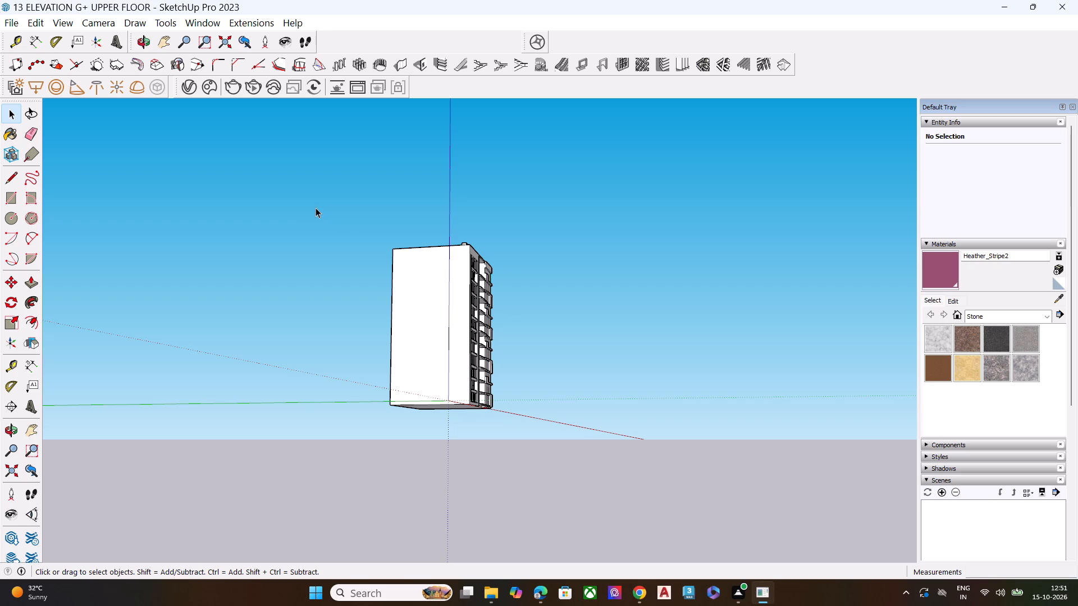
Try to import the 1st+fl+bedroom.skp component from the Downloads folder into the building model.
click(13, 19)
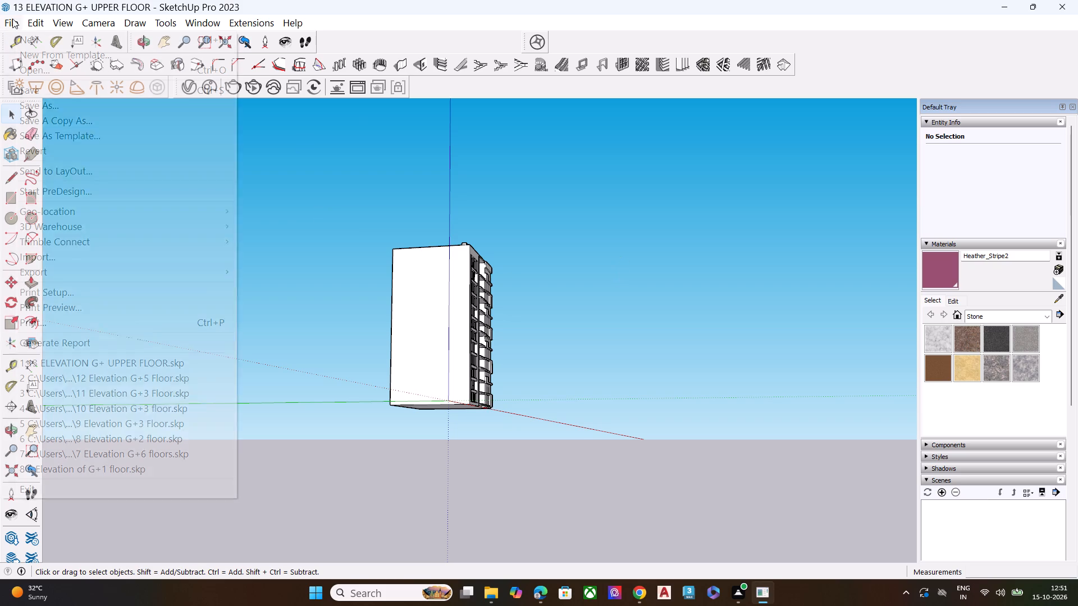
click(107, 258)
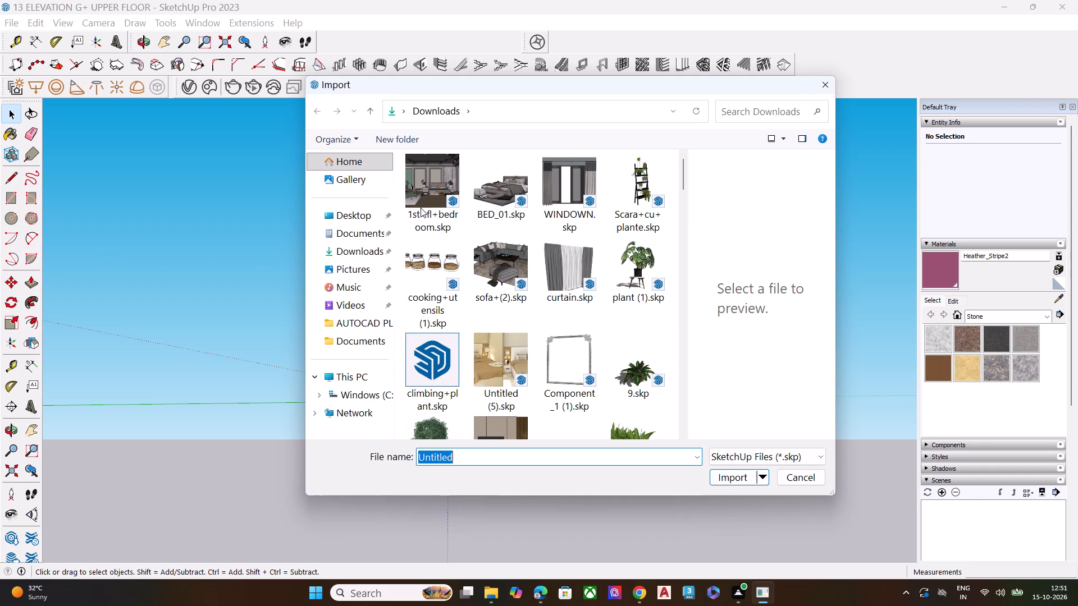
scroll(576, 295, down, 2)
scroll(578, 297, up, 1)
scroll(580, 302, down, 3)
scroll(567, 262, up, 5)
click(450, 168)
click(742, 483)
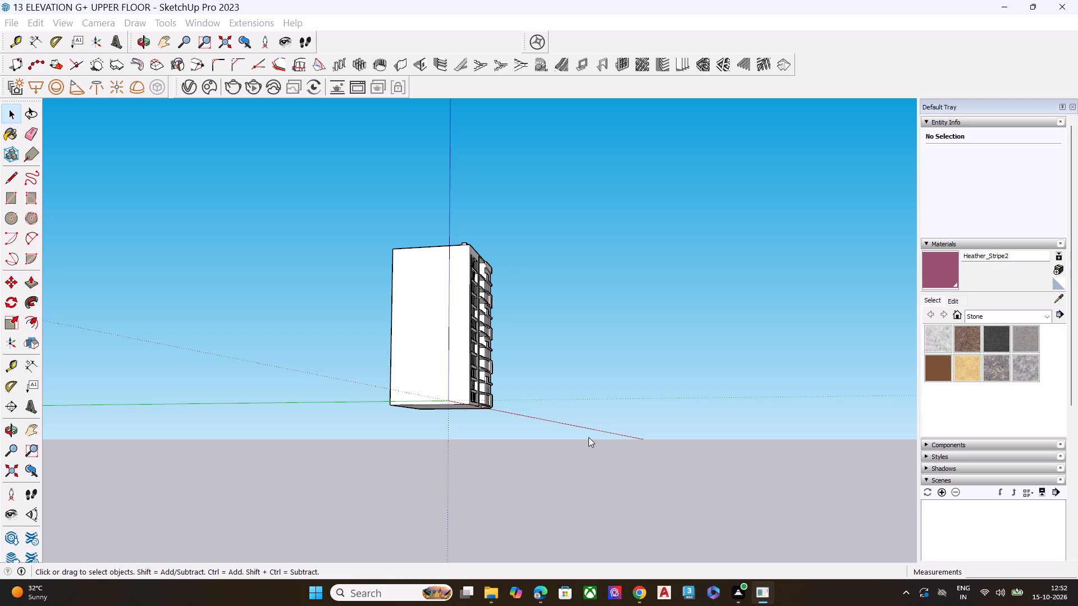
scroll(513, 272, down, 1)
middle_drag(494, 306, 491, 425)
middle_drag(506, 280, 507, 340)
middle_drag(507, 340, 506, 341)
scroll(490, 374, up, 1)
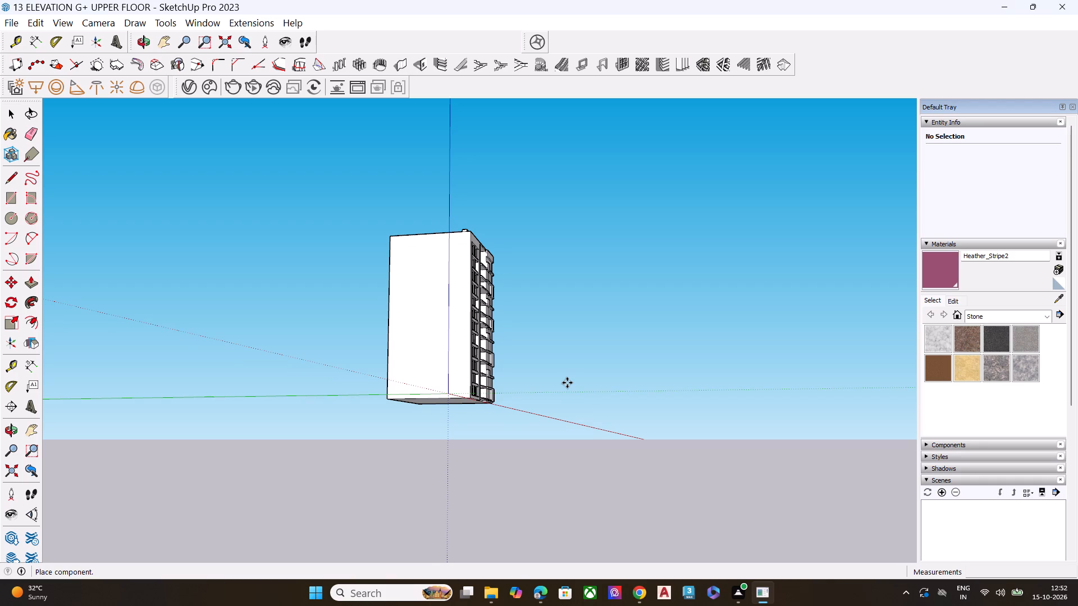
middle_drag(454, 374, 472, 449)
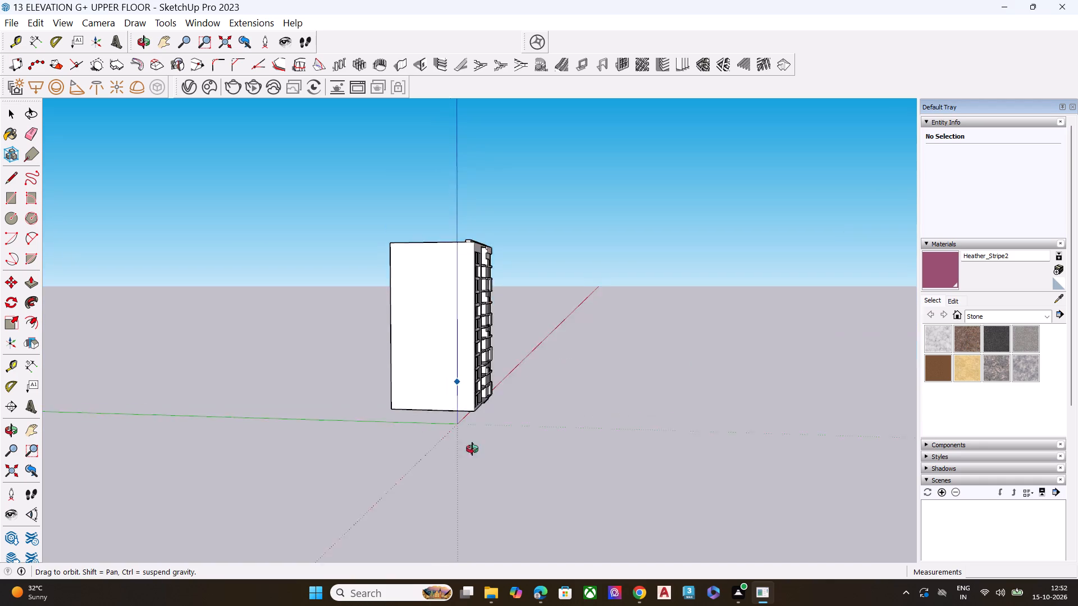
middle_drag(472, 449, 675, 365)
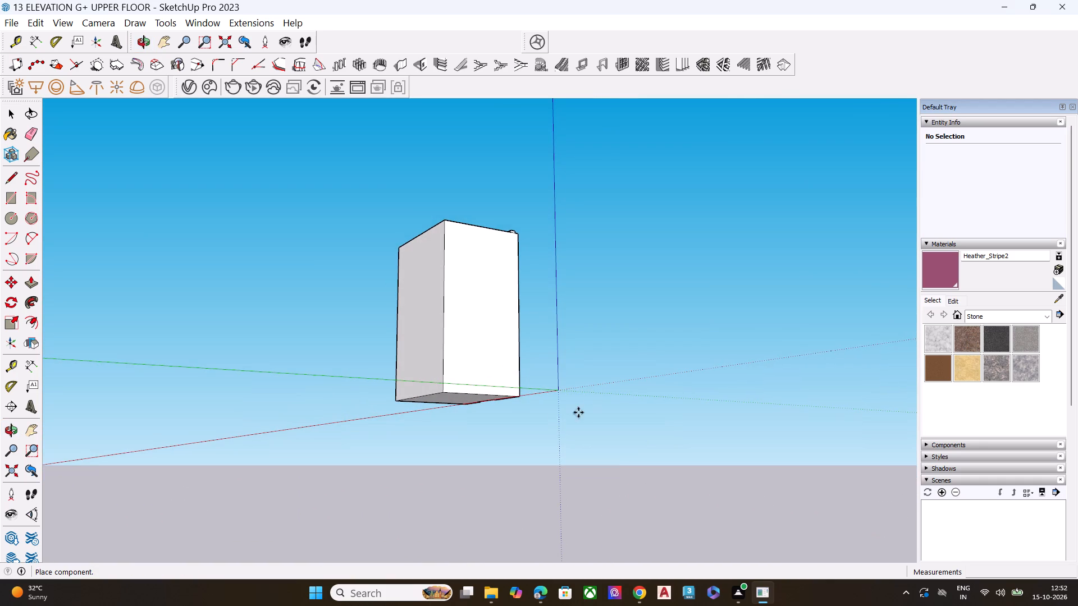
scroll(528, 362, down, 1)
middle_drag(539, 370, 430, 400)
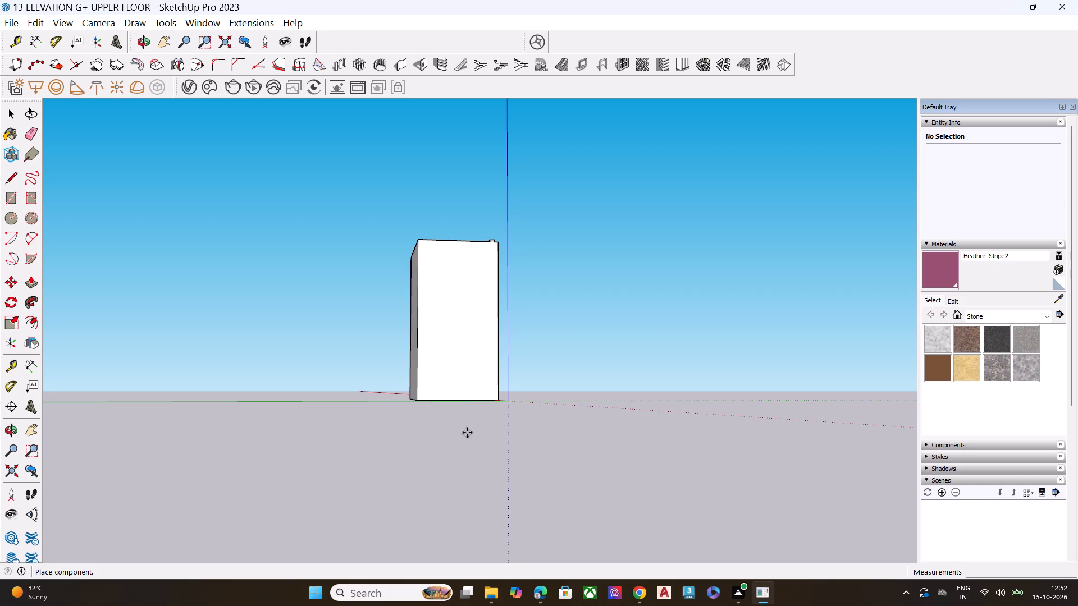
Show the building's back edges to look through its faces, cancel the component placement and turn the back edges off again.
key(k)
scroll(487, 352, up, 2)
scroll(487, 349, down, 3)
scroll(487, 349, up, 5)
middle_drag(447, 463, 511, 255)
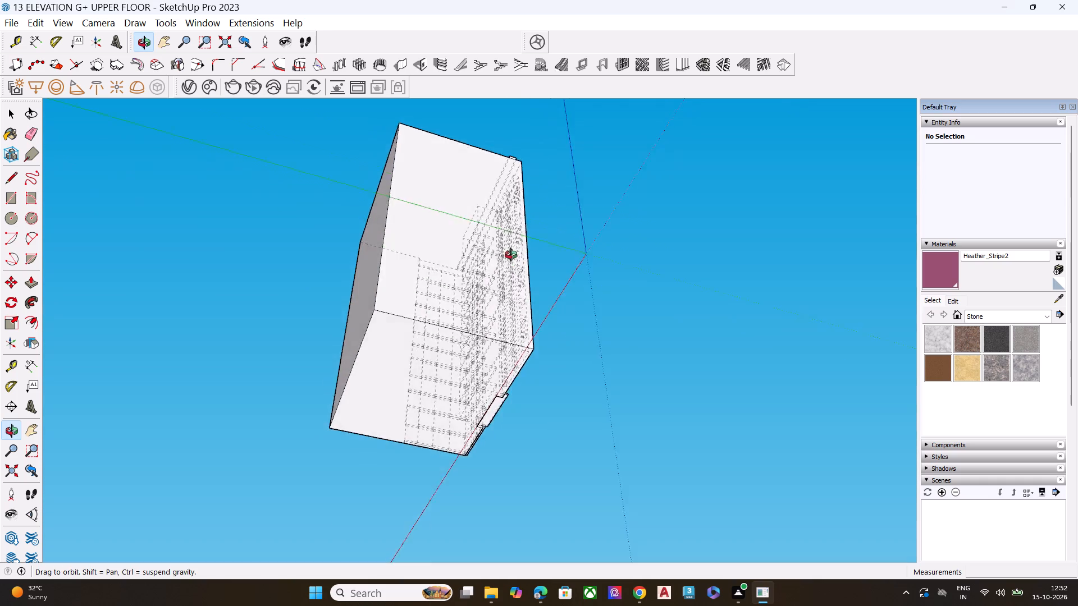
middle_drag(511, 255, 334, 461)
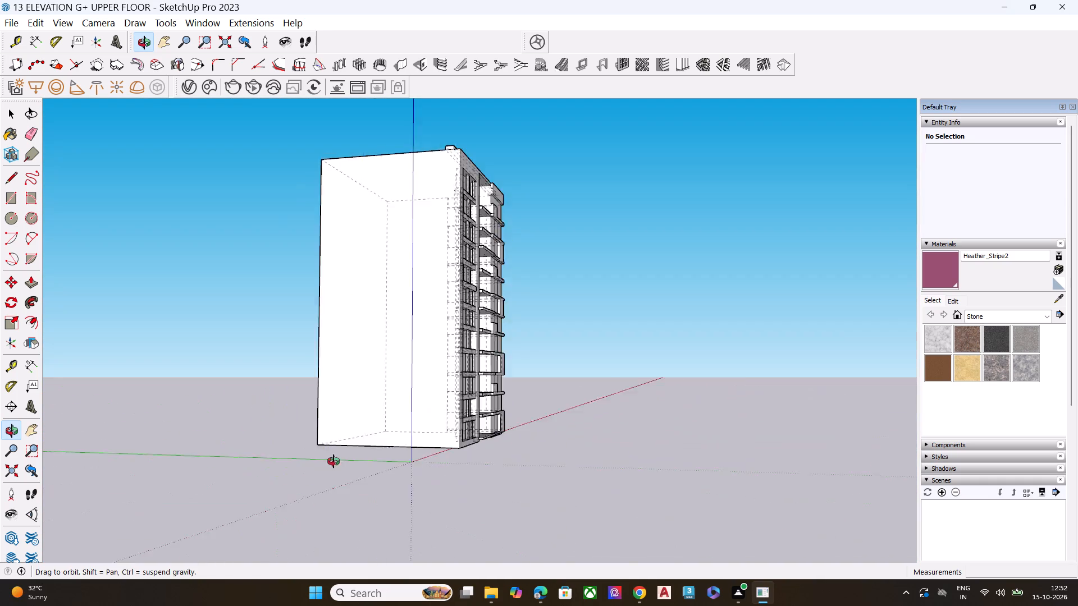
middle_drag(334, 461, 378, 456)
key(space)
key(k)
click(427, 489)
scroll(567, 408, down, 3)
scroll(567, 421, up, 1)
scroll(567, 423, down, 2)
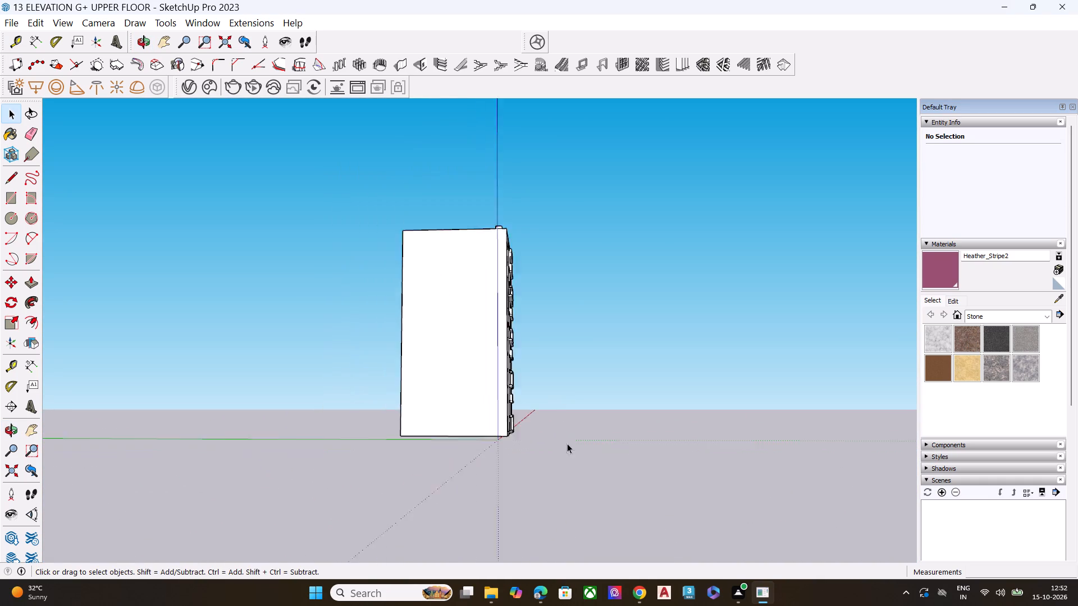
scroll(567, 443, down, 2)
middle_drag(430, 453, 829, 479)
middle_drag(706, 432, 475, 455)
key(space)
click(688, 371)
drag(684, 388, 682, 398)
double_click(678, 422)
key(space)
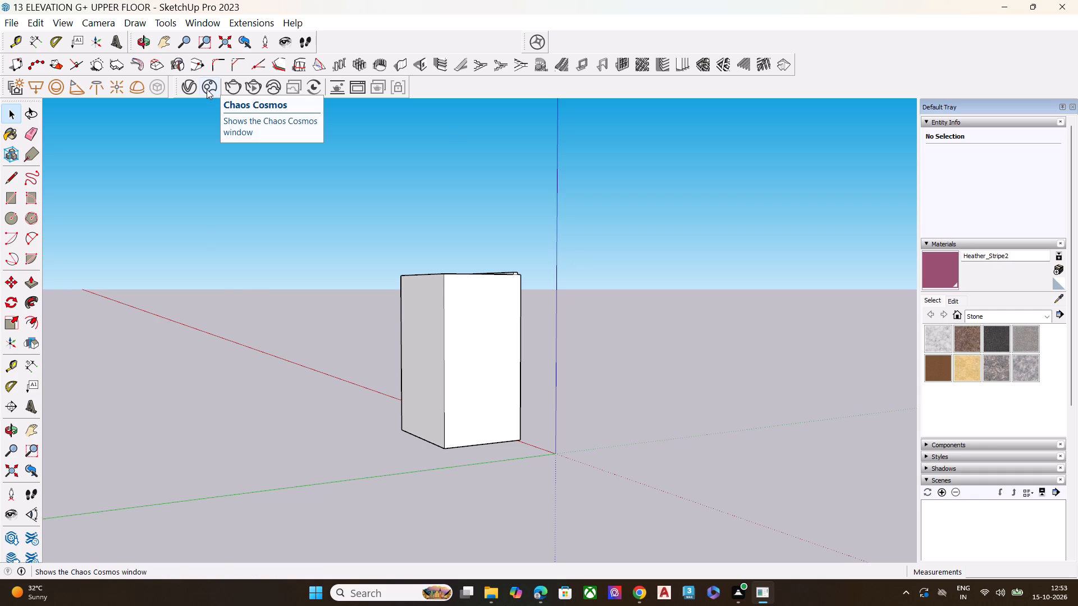
Unhide all hidden objects in the model once more.
click(29, 21)
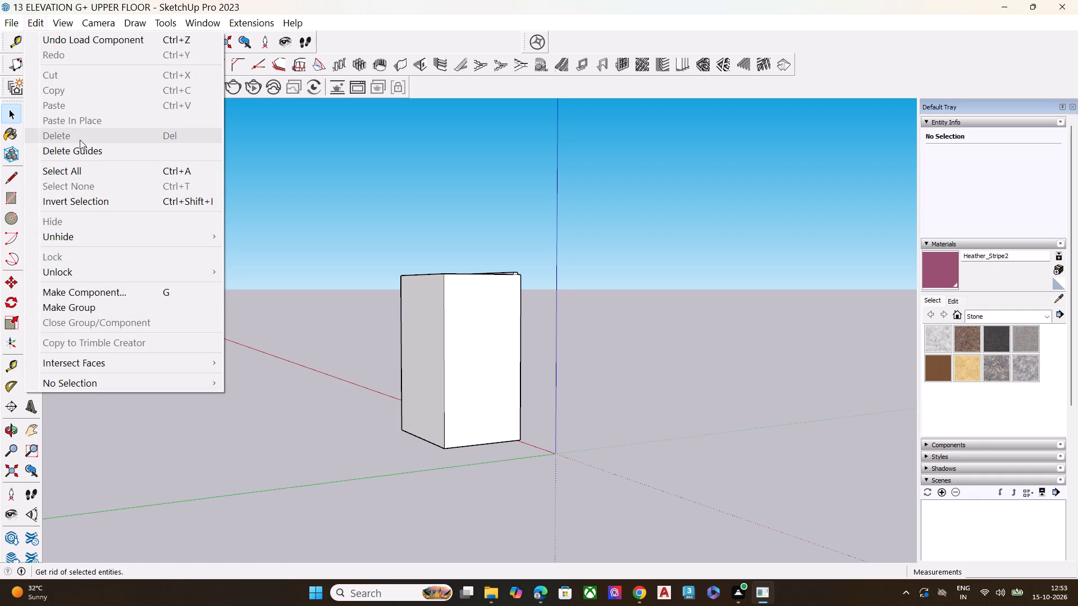
click(68, 233)
click(261, 262)
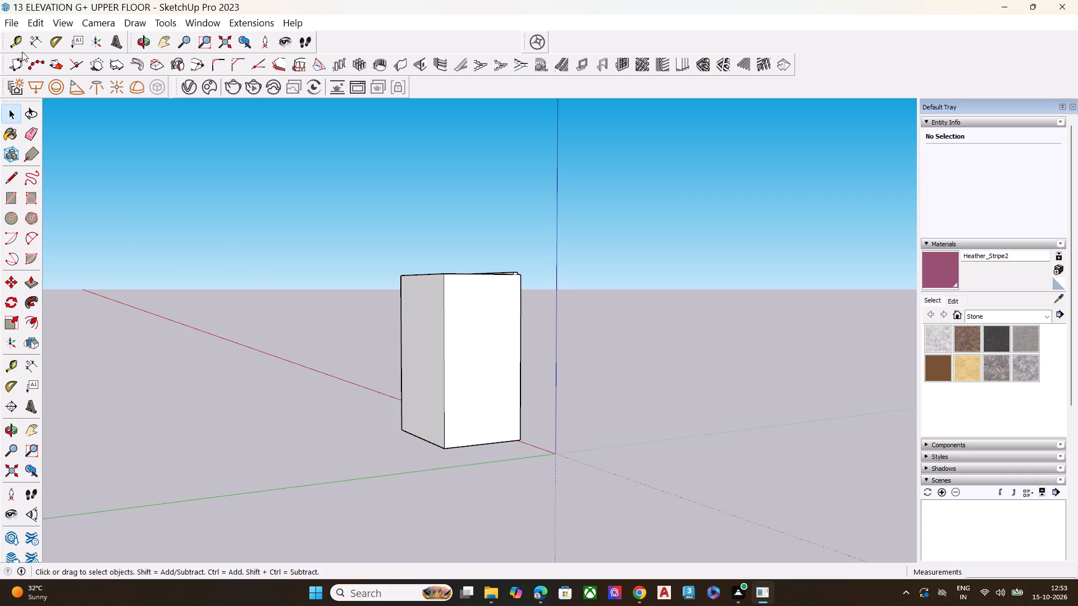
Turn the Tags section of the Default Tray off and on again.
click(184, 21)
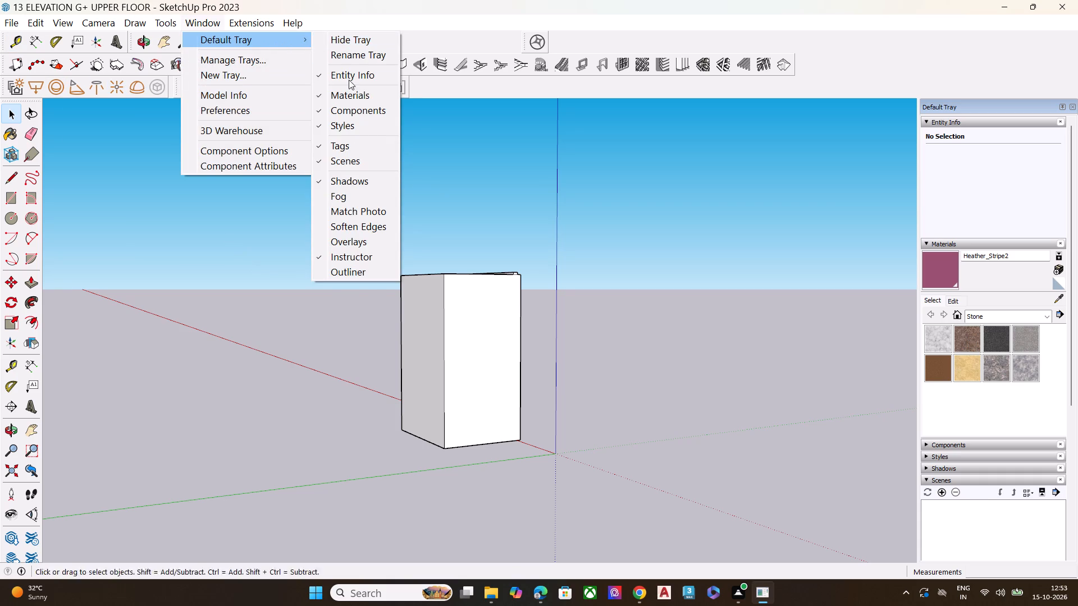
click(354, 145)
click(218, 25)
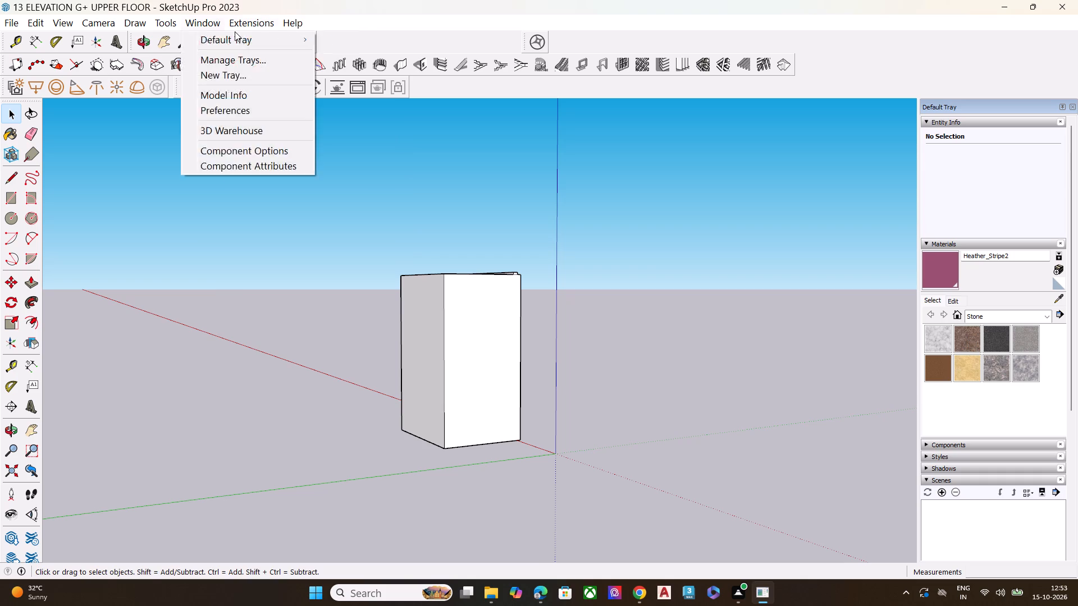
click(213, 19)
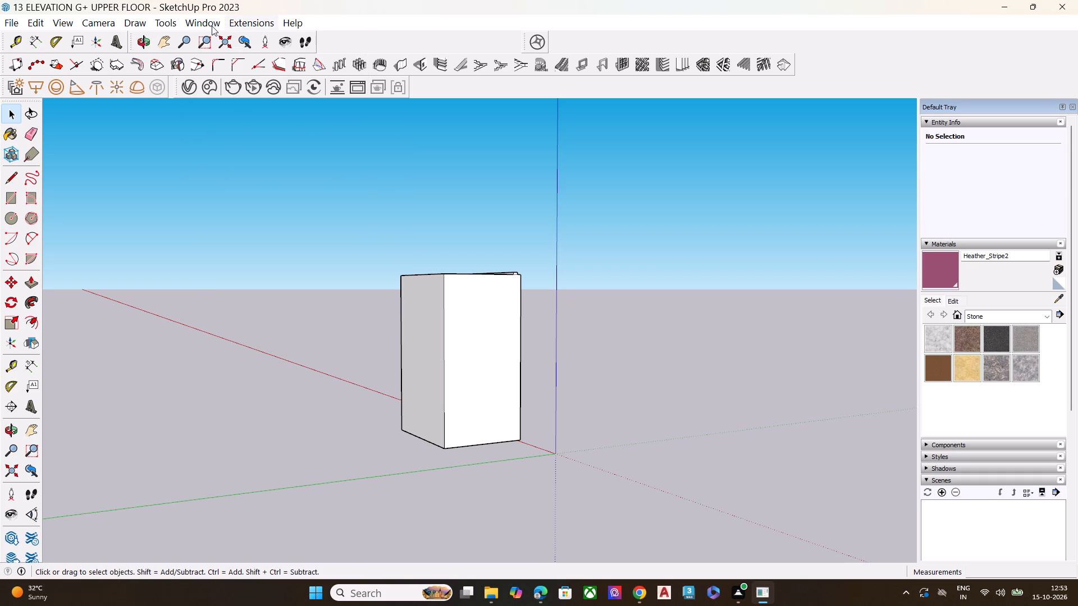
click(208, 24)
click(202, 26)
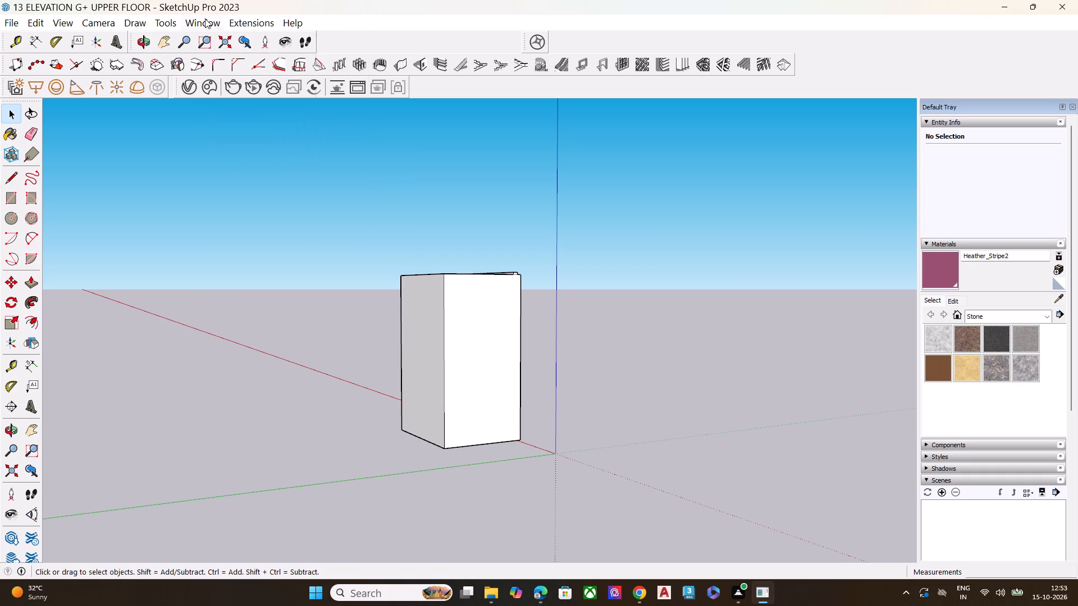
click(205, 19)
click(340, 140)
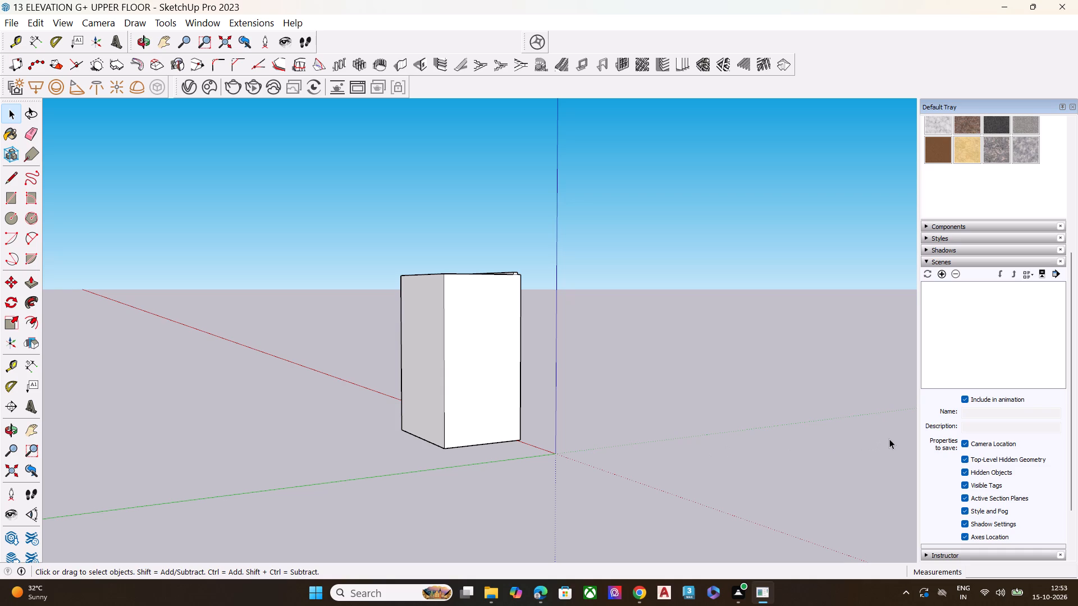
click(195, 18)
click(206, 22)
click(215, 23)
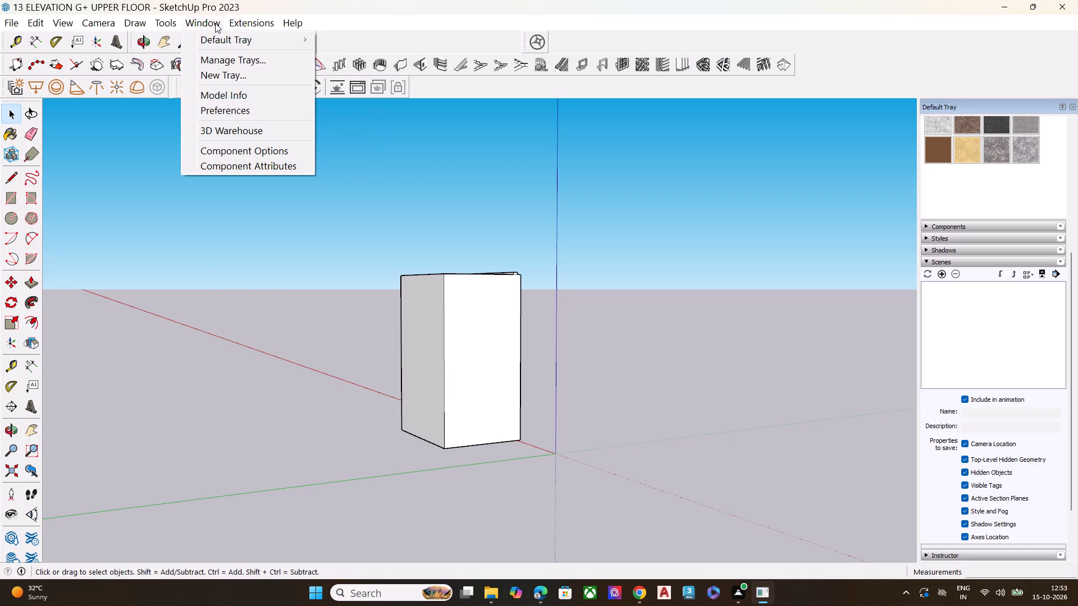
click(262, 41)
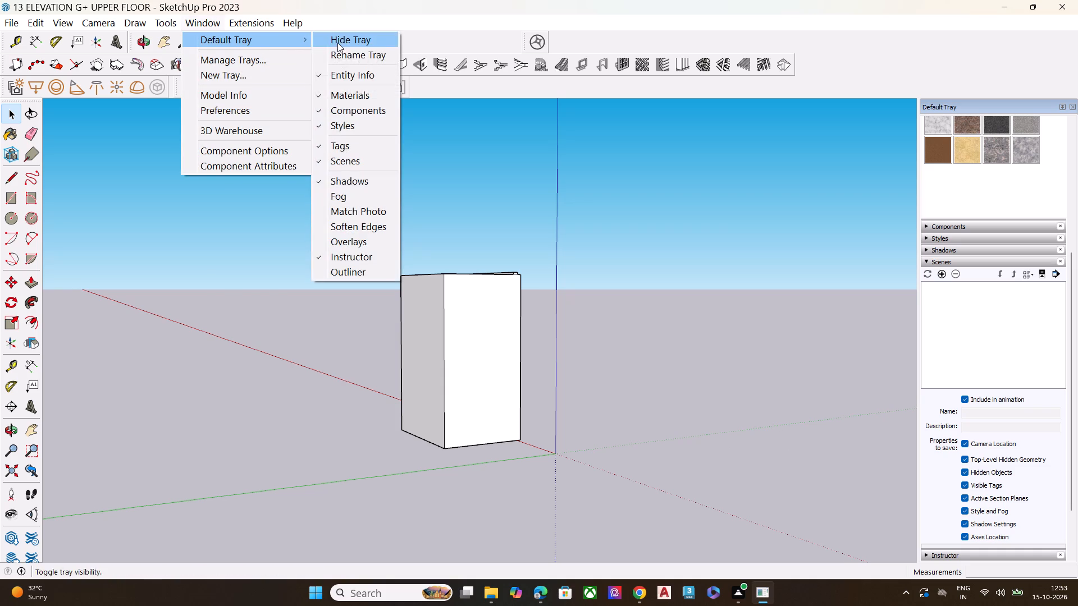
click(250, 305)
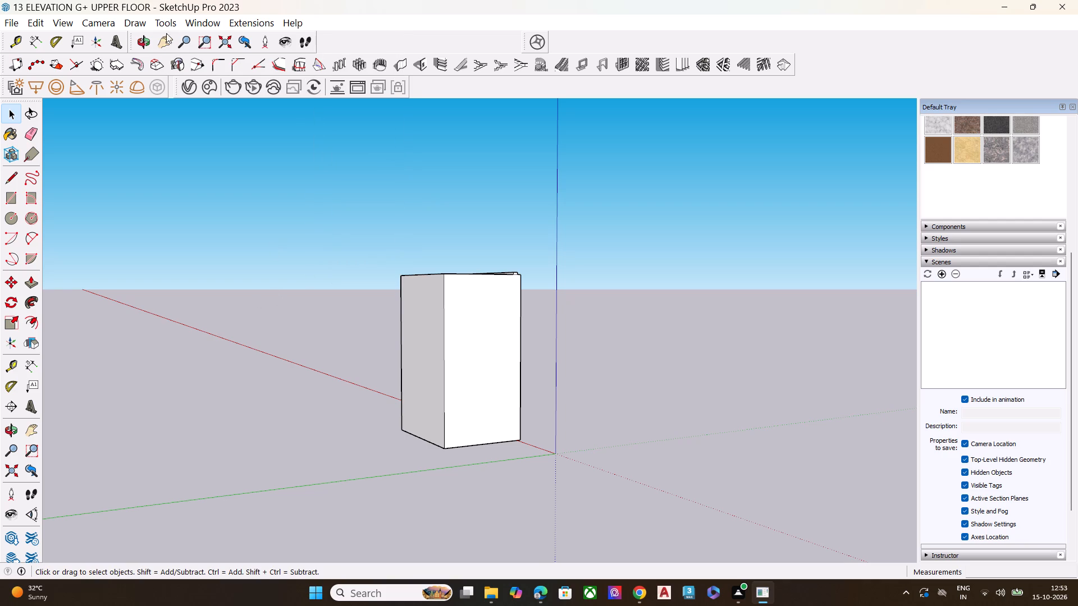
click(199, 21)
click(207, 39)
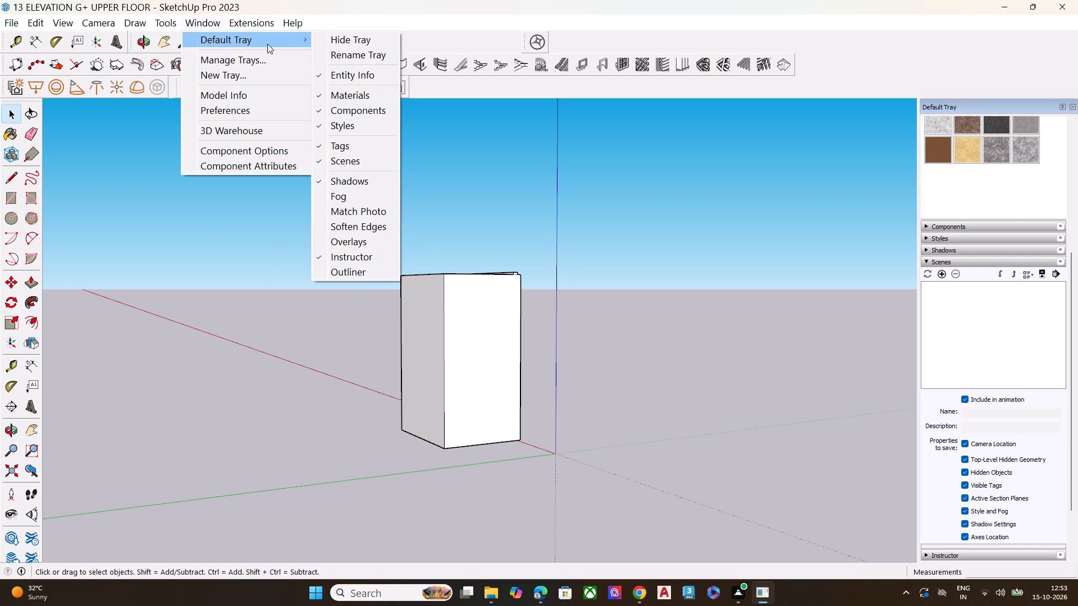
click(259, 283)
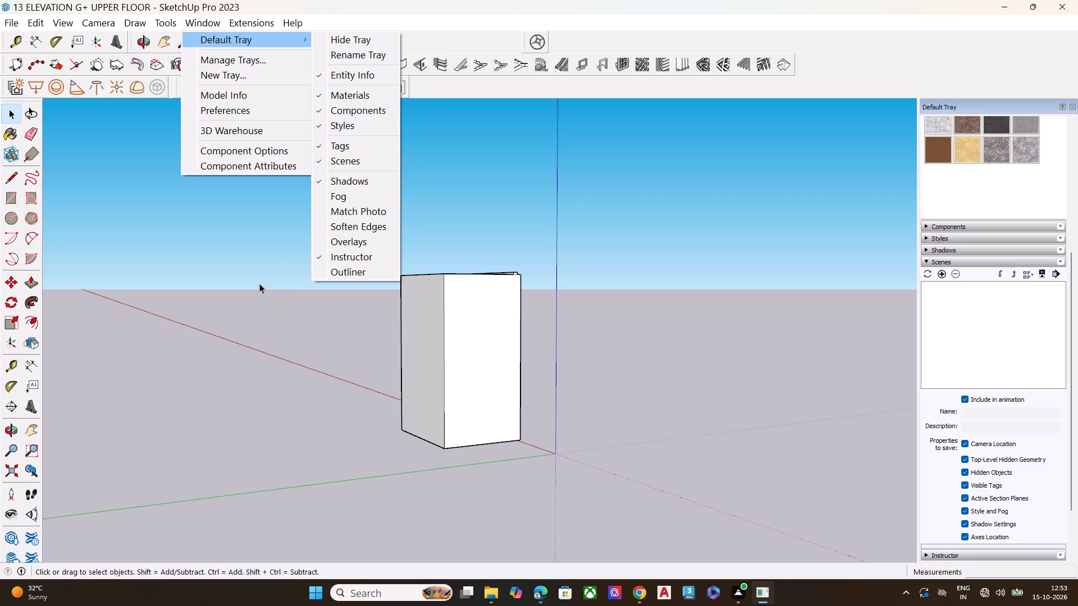
Zoom to the model extents and examine the building from all sides and from below for the imported component.
click(106, 24)
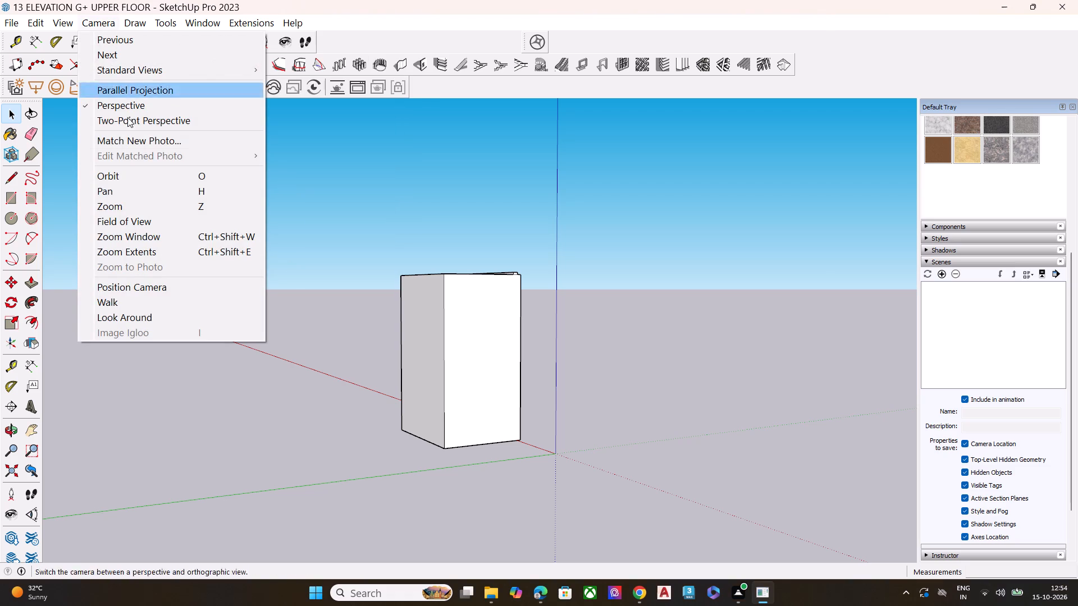
click(137, 252)
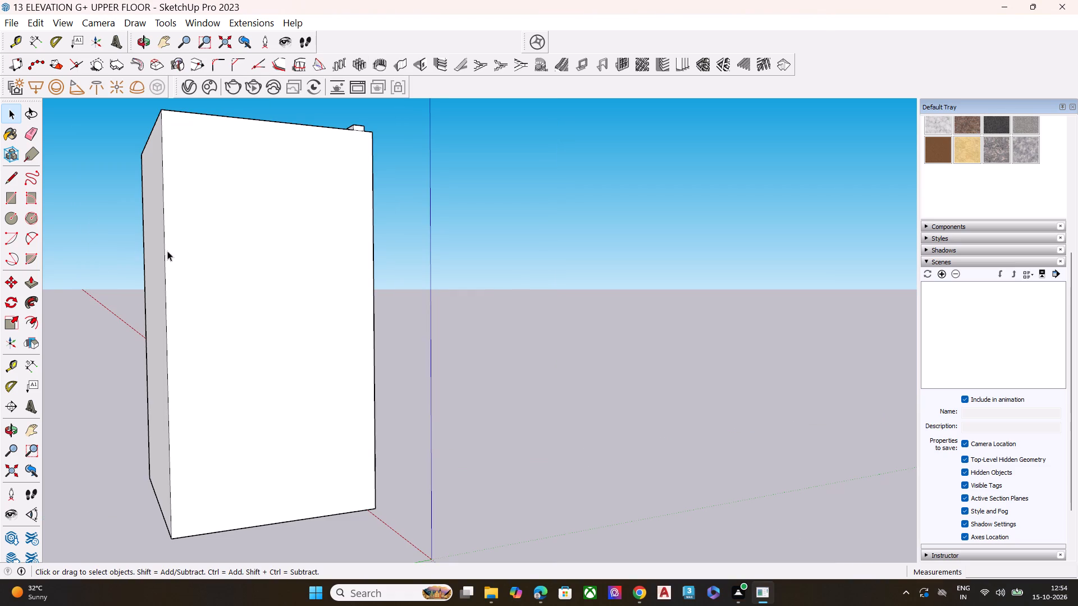
middle_drag(319, 268, 190, 327)
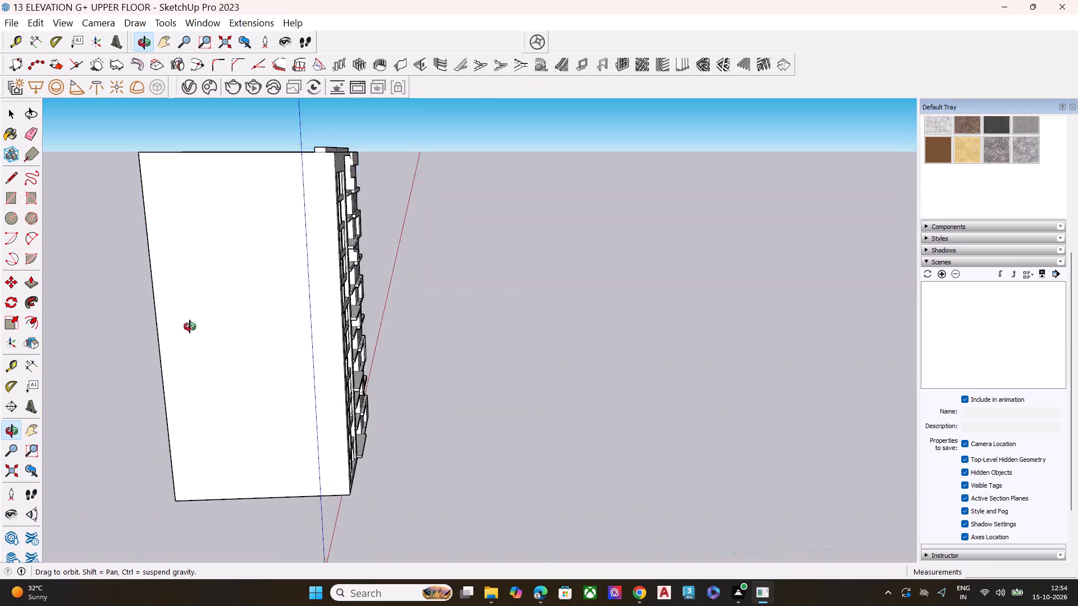
middle_drag(190, 327, 7, 347)
middle_drag(314, 337, 258, 228)
scroll(312, 328, up, 1)
middle_drag(383, 276, 688, 196)
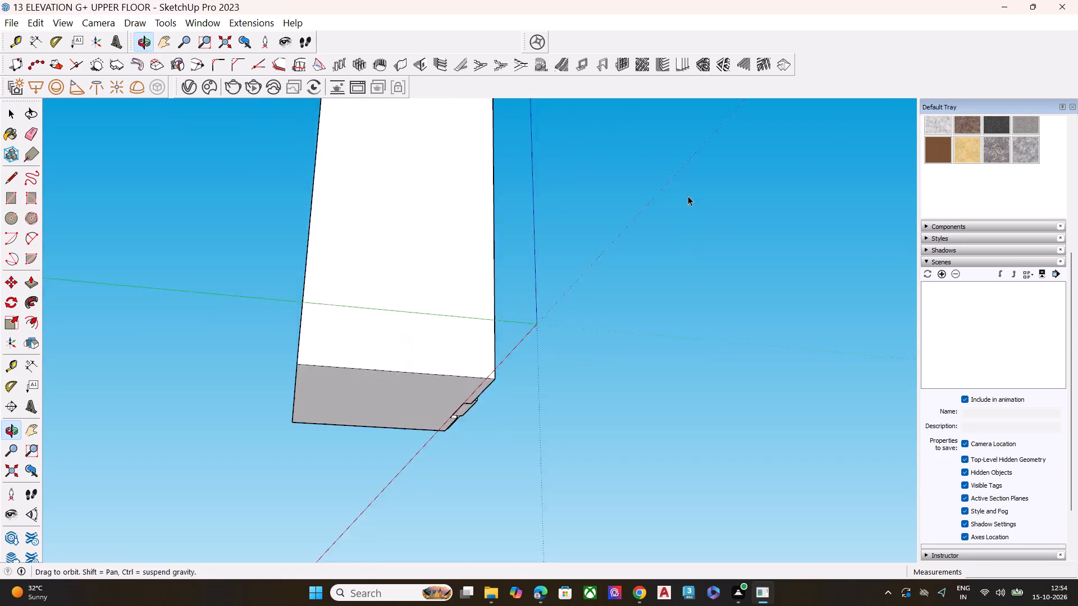
middle_drag(688, 196, 687, 194)
middle_drag(356, 247, 576, 388)
triple_click(500, 317)
click(500, 317)
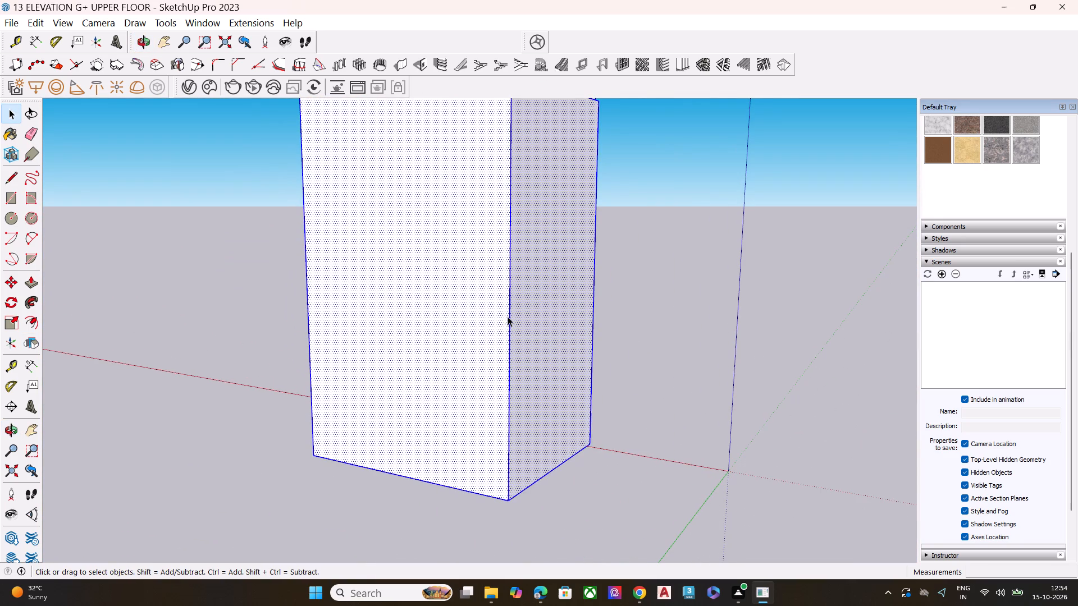
scroll(553, 305, up, 1)
scroll(554, 310, down, 4)
click(660, 320)
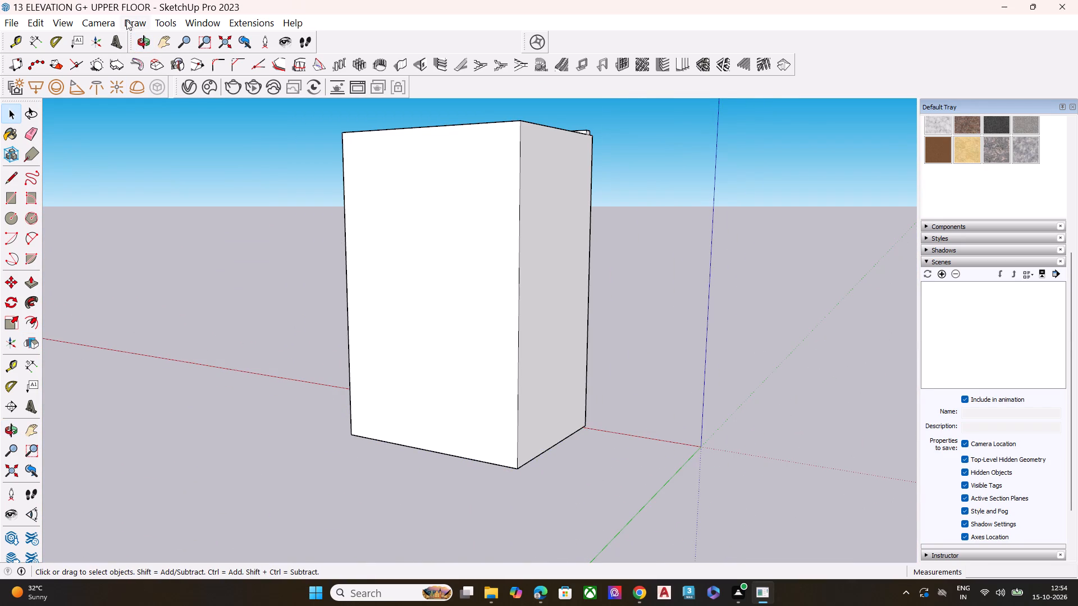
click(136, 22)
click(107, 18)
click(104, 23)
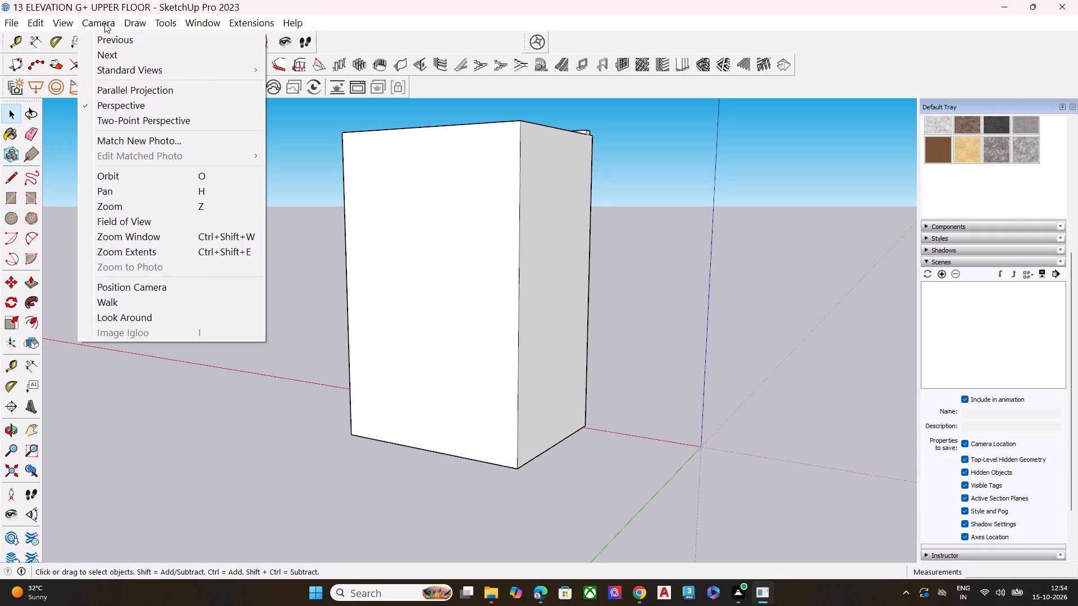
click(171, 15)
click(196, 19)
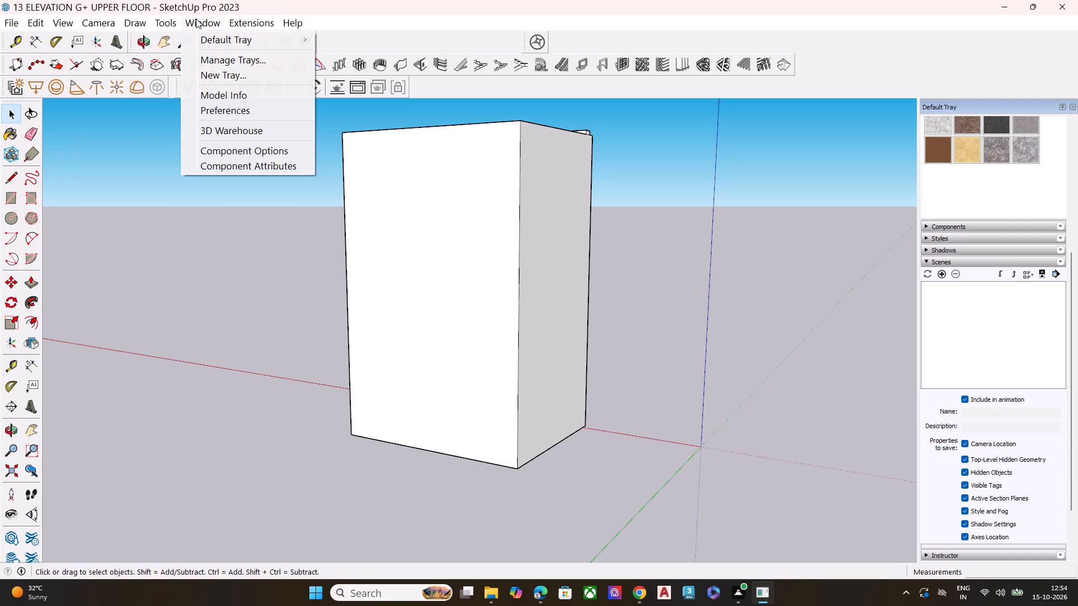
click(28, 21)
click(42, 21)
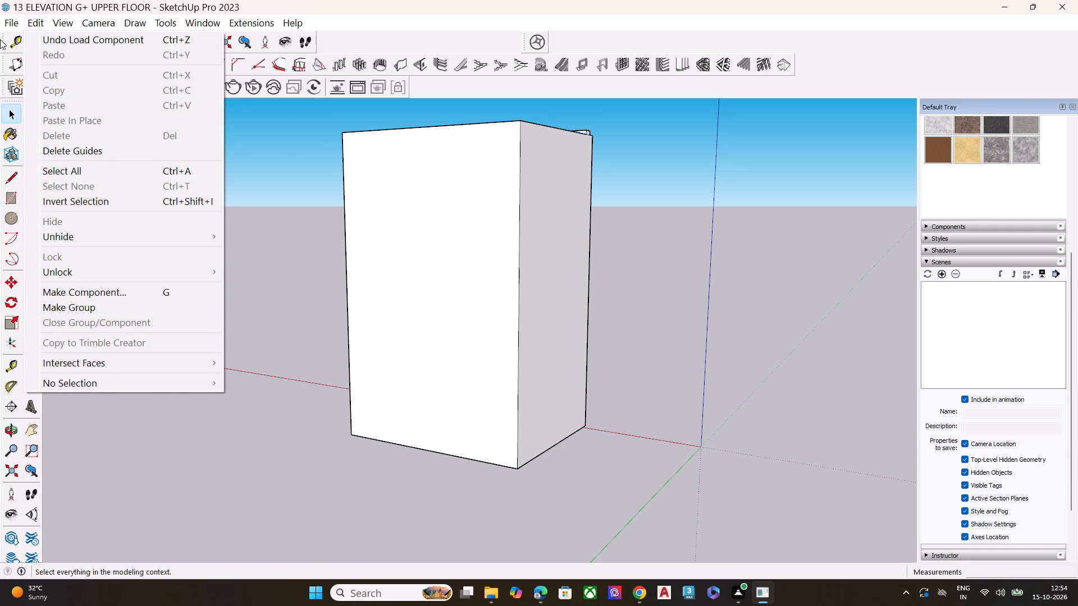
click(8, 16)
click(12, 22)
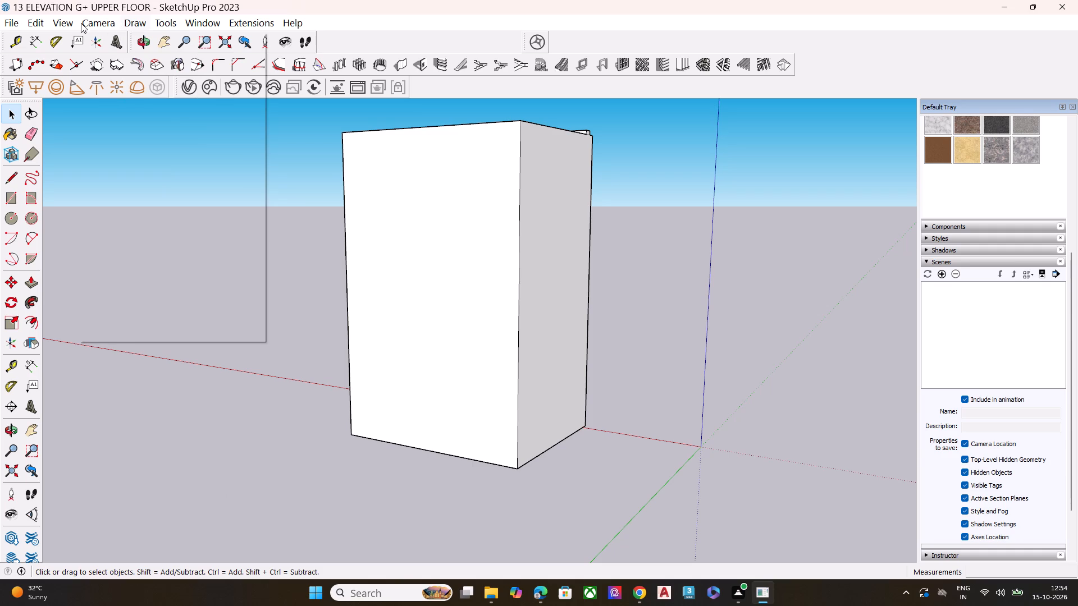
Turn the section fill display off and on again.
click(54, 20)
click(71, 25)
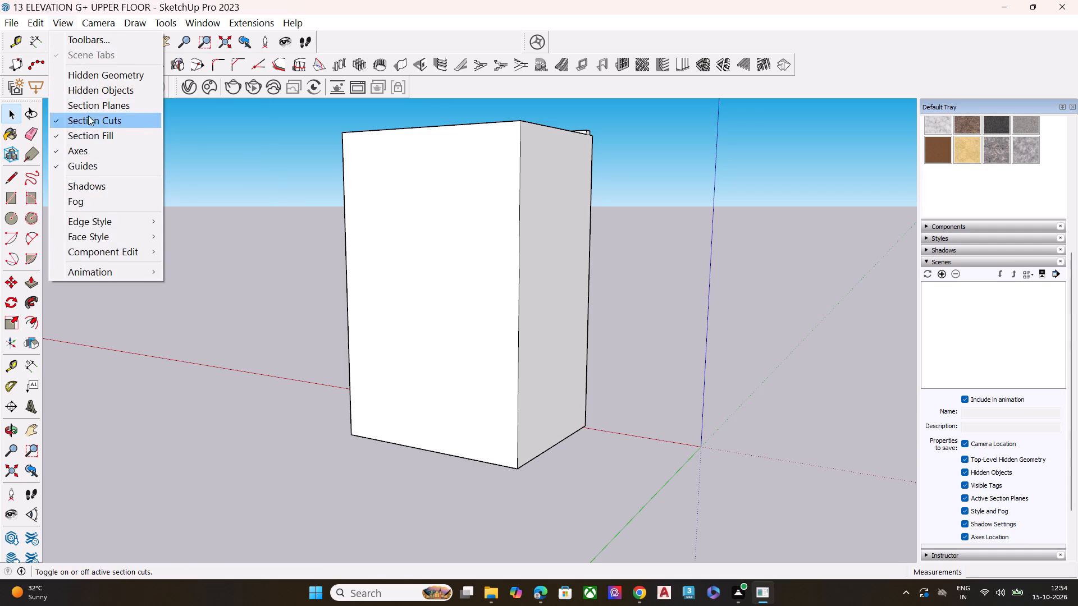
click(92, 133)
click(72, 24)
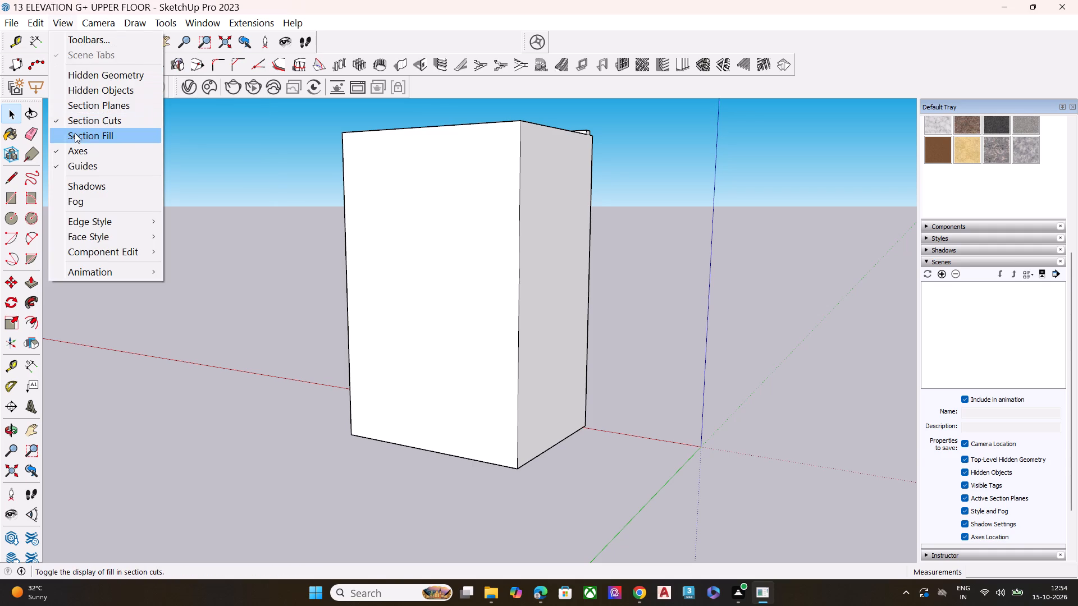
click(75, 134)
Examine the building's front facade with its window openings and balcony slabs up close.
click(61, 20)
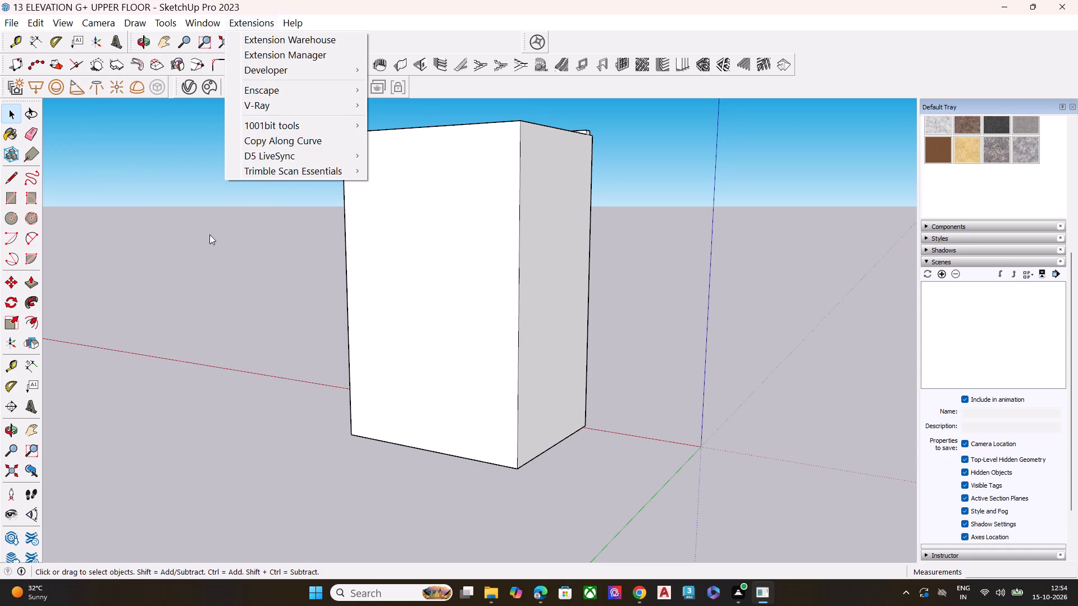
scroll(292, 237, down, 1)
middle_drag(545, 324, 312, 278)
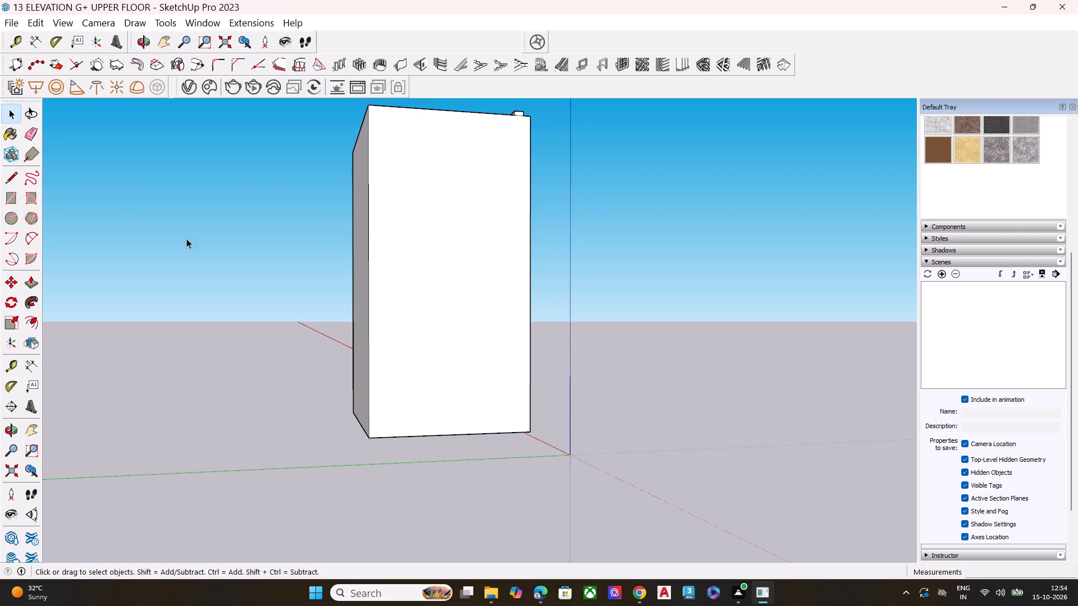
middle_drag(523, 312, 202, 355)
middle_drag(477, 327, 441, 237)
scroll(441, 237, up, 2)
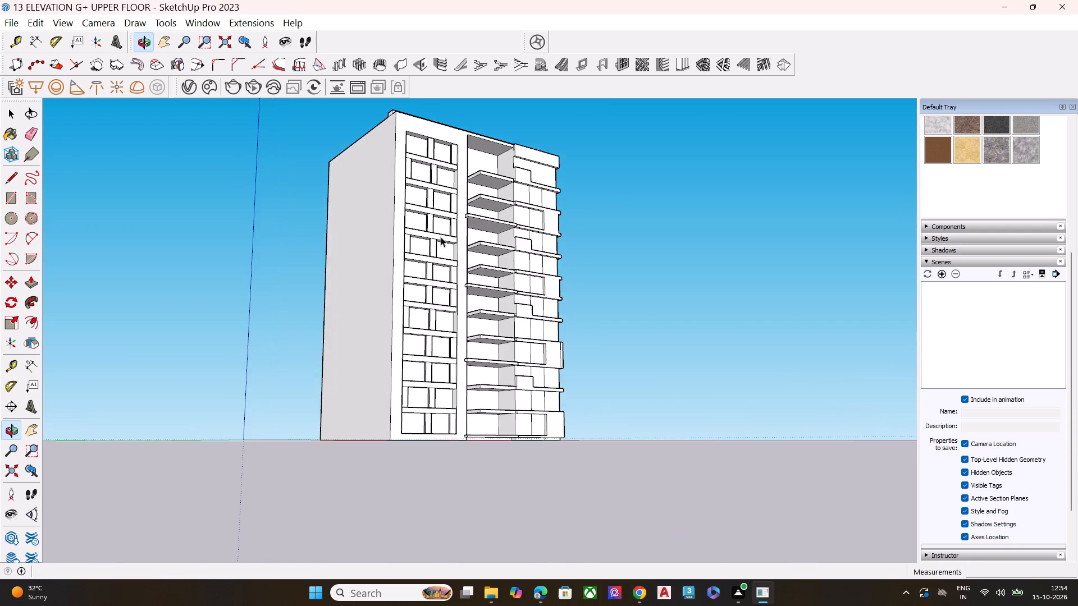
scroll(441, 237, up, 4)
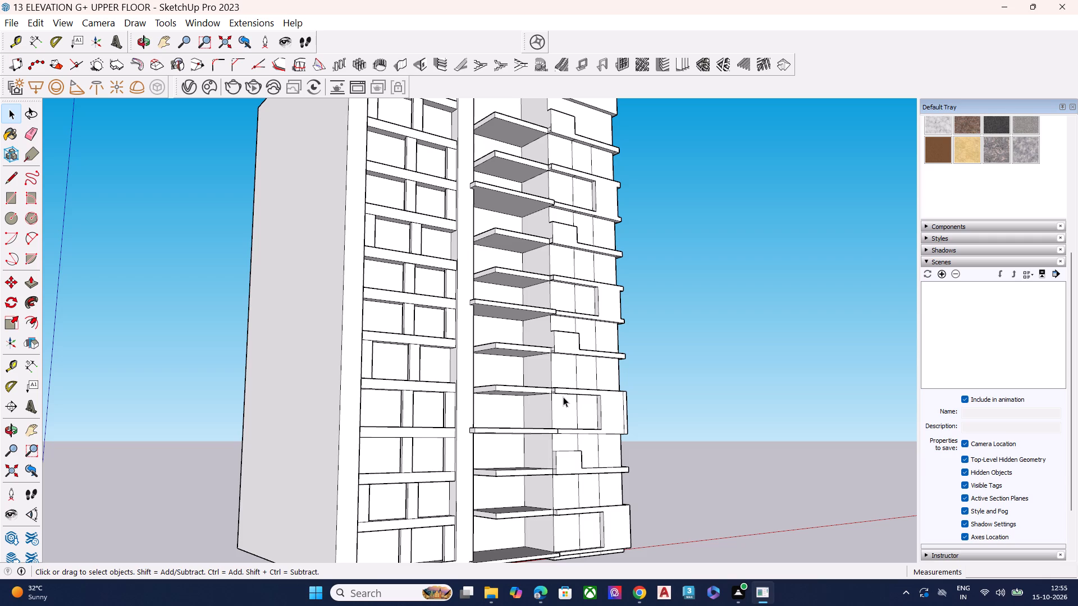
key(grave)
key(Escape)
key(Escape)
key(Escape)
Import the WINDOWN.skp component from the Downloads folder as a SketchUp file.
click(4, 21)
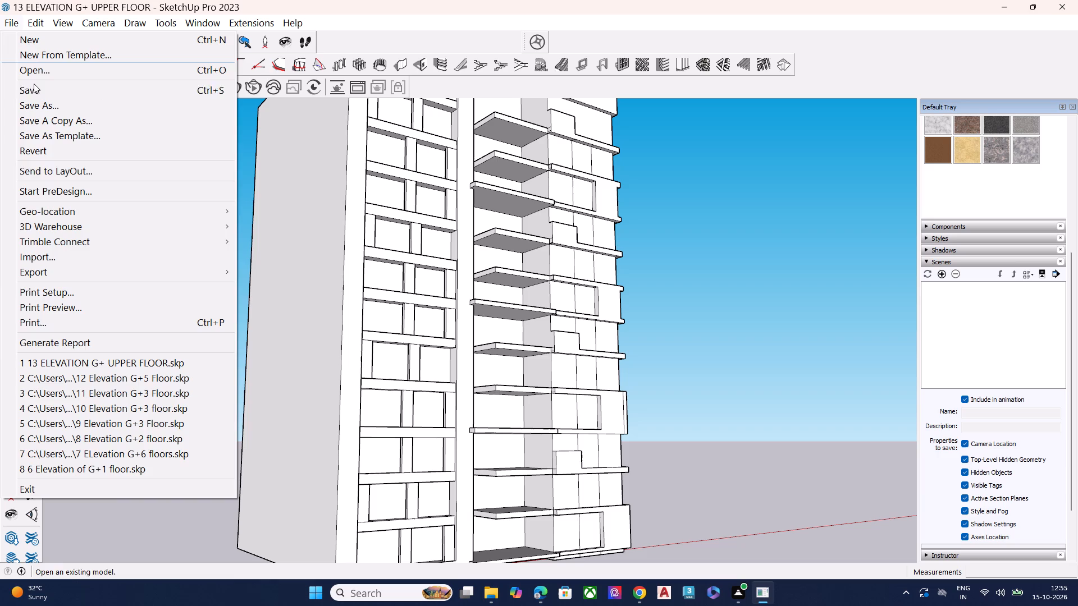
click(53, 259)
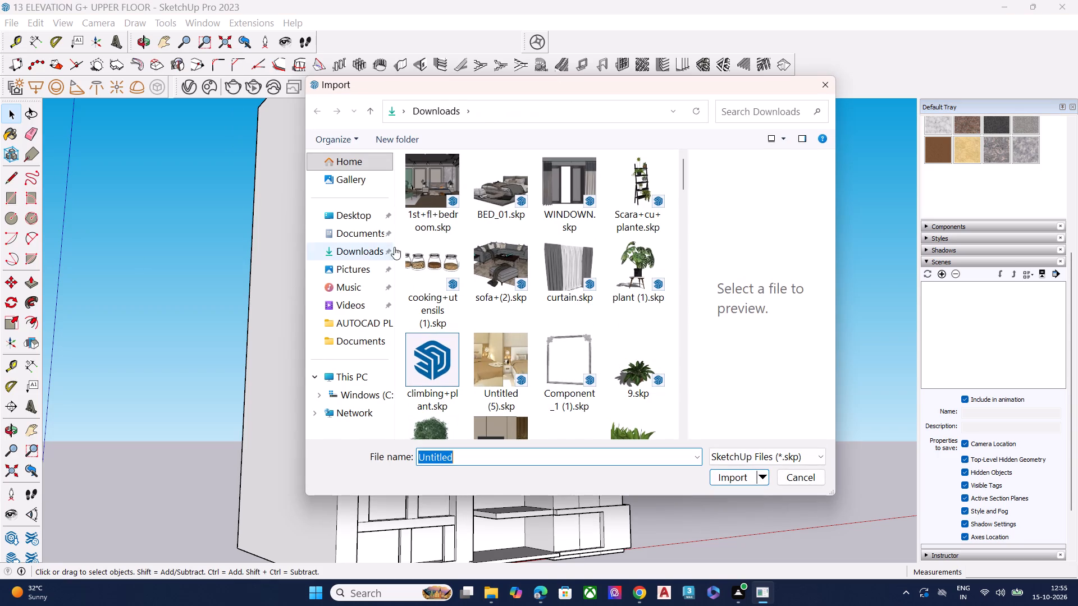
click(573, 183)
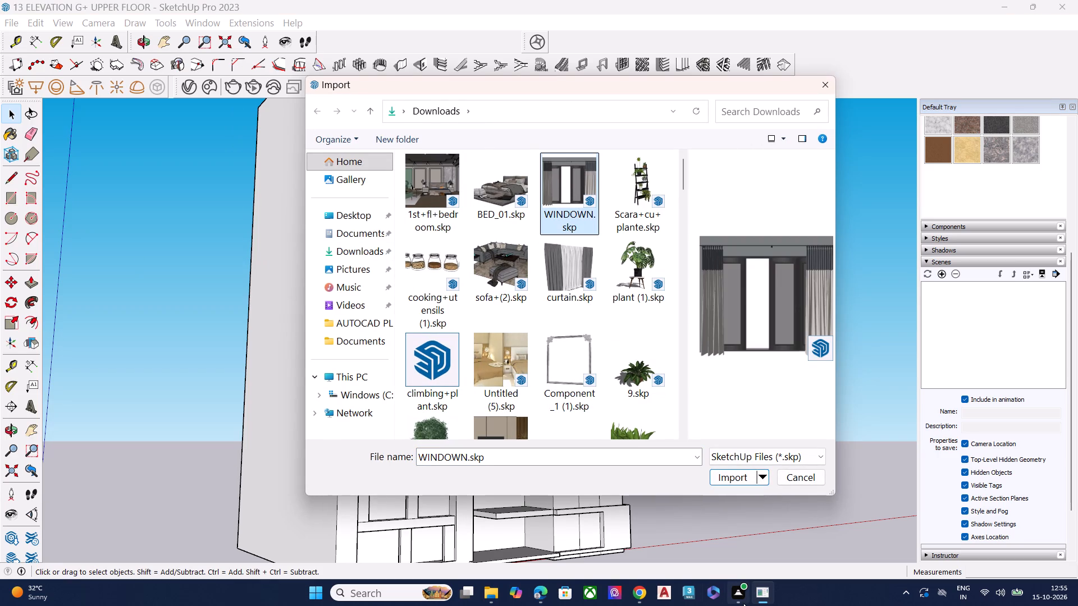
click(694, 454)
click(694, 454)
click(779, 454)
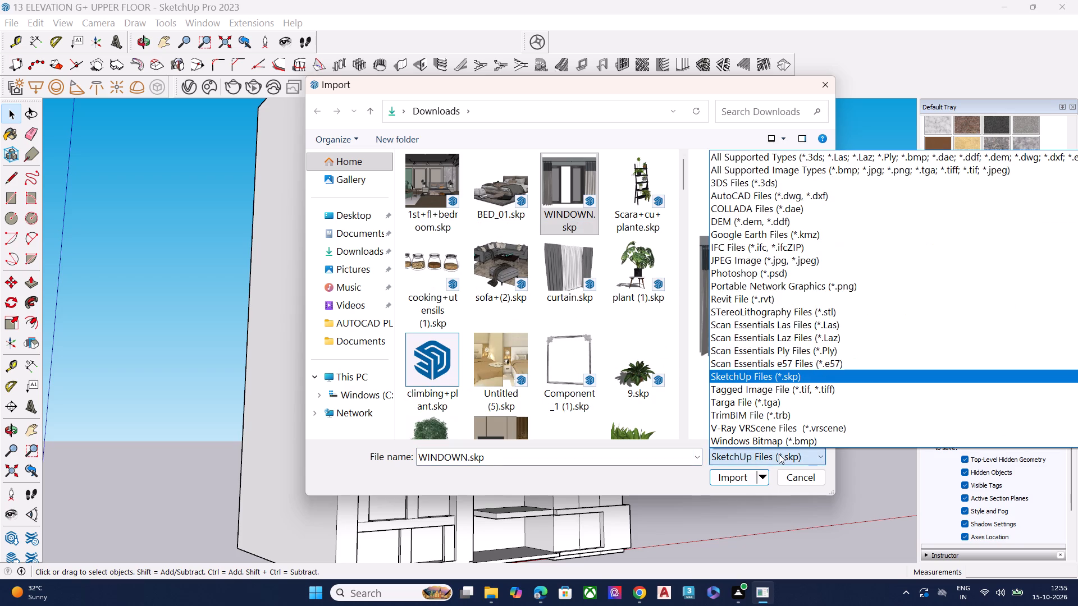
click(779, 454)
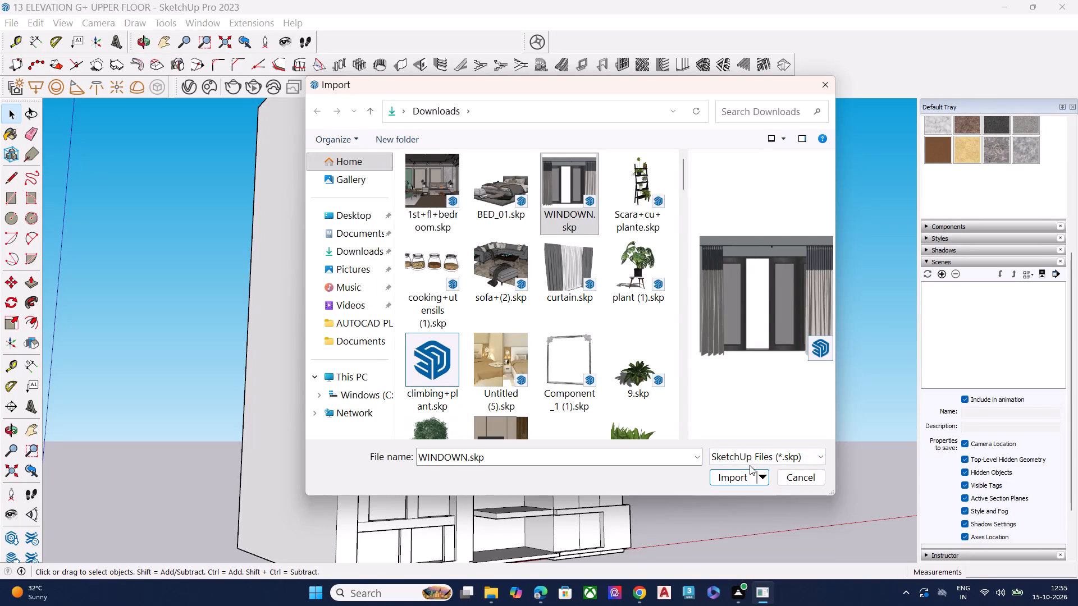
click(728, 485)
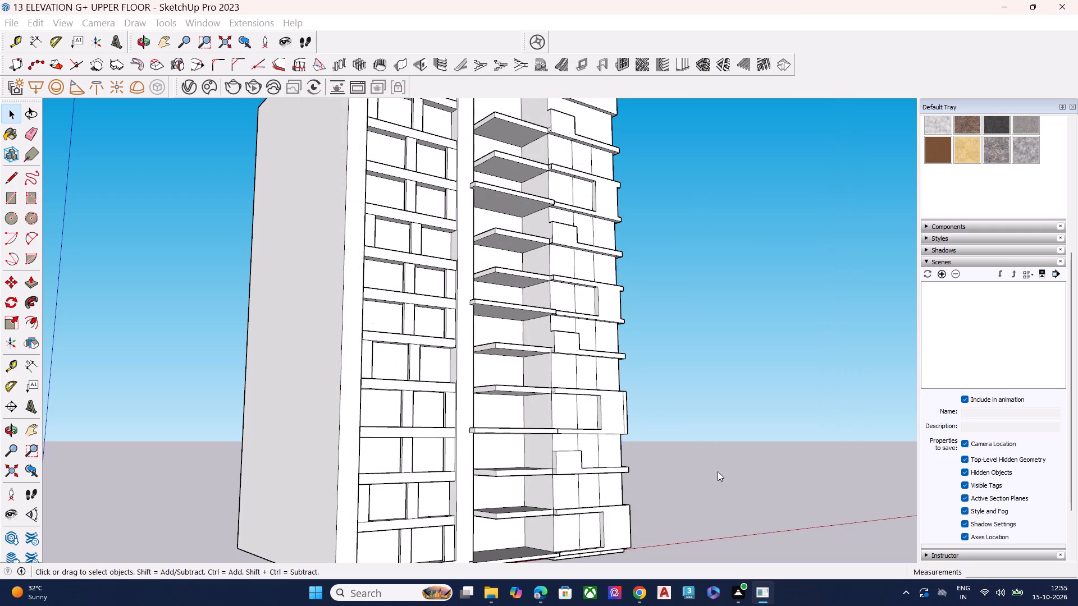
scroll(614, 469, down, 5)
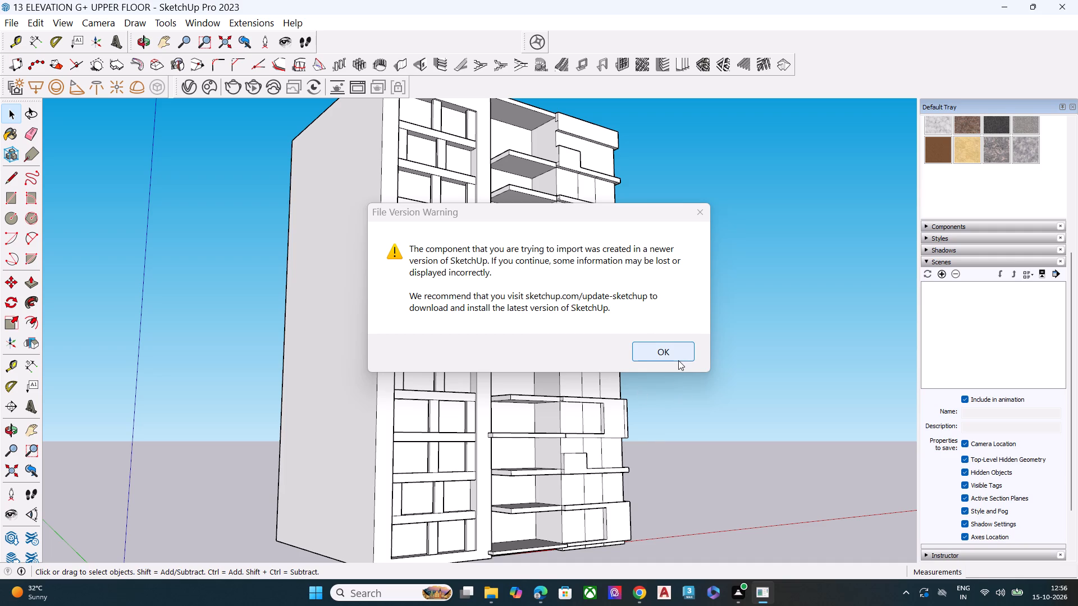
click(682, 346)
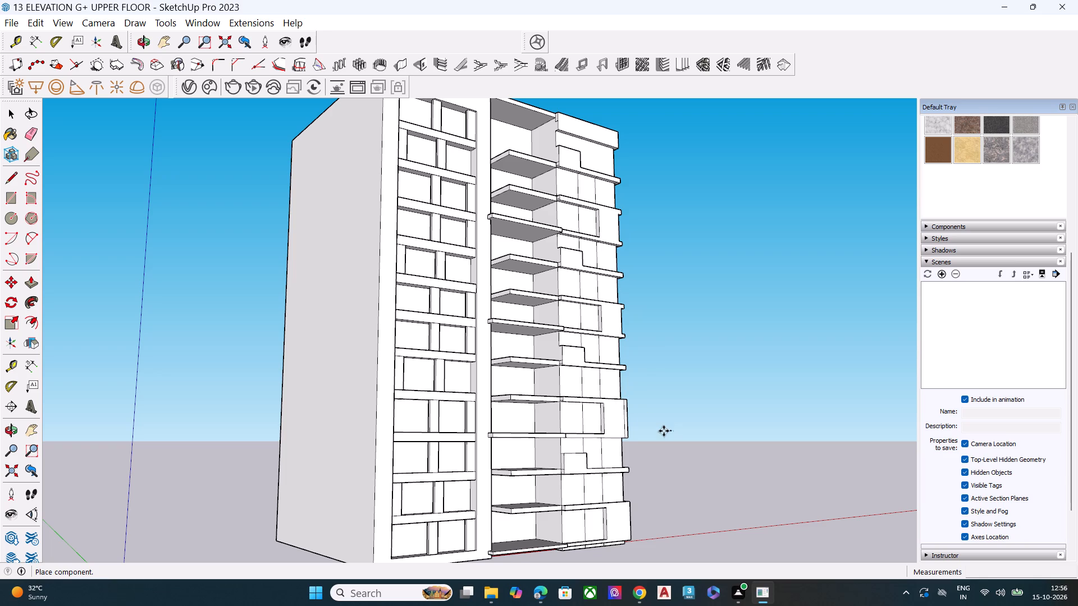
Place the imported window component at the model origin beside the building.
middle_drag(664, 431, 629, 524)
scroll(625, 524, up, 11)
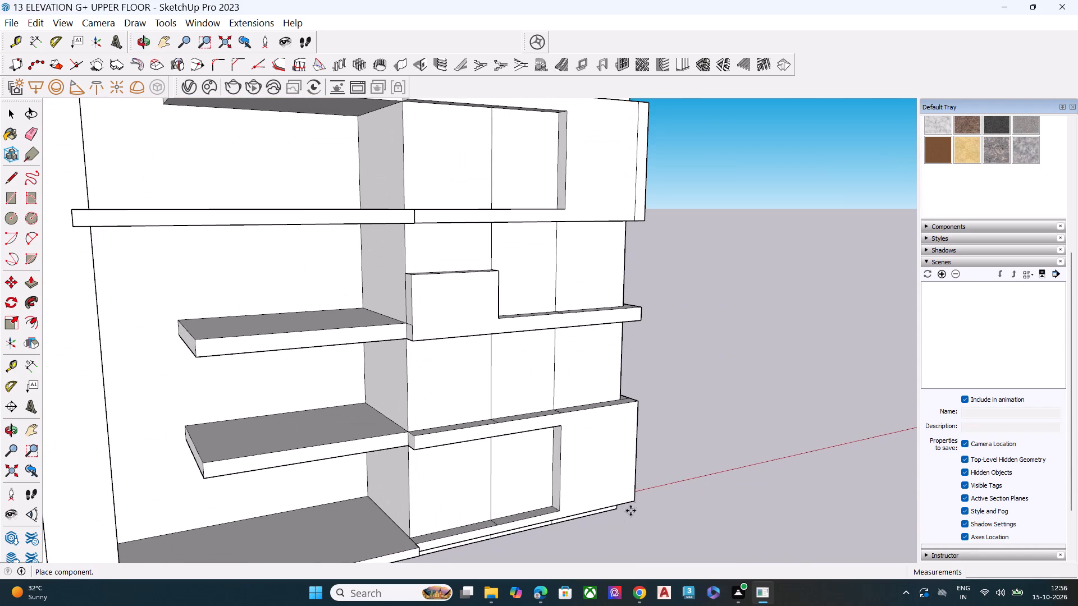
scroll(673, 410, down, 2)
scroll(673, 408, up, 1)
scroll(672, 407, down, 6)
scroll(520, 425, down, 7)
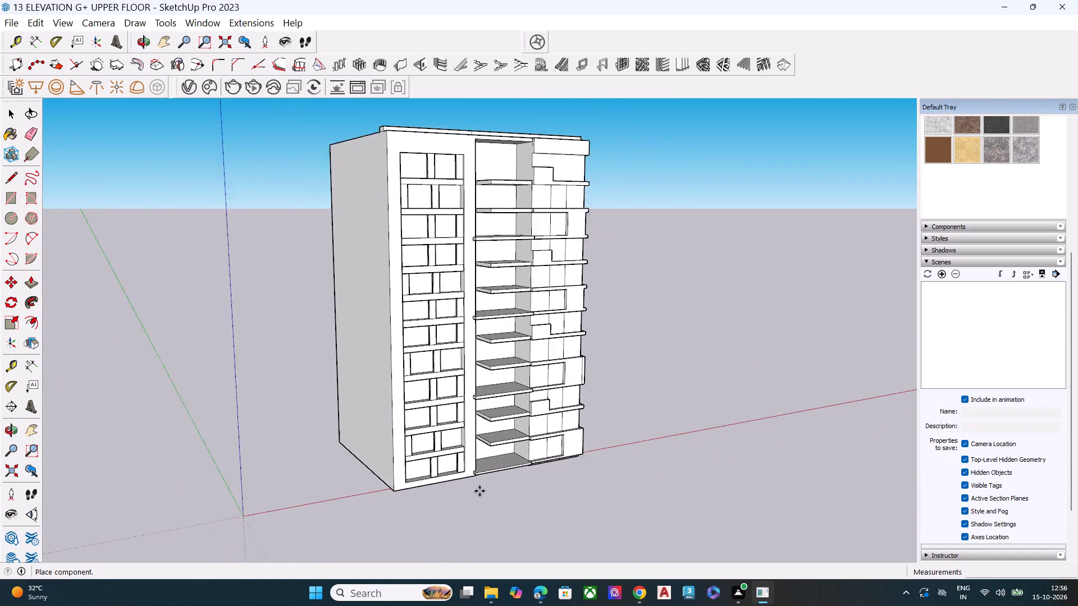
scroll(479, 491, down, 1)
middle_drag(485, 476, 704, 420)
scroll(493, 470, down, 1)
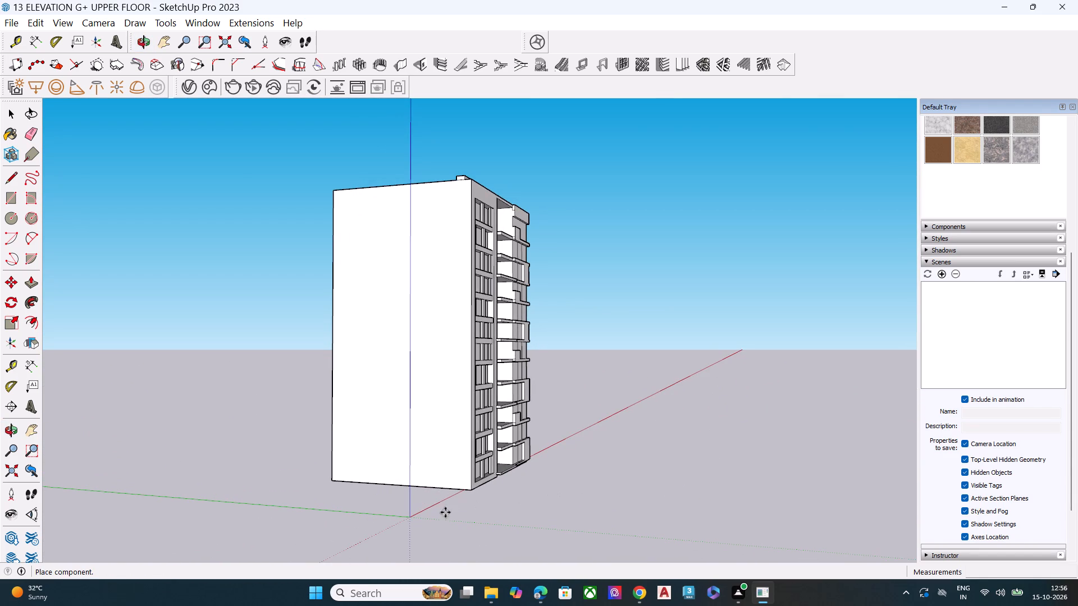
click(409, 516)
Examine the area around the origin and all sides of the building for the placed window component.
middle_drag(610, 494, 758, 470)
middle_drag(758, 470, 853, 470)
scroll(581, 451, down, 5)
scroll(451, 364, down, 1)
scroll(479, 428, down, 4)
middle_drag(540, 432, 856, 387)
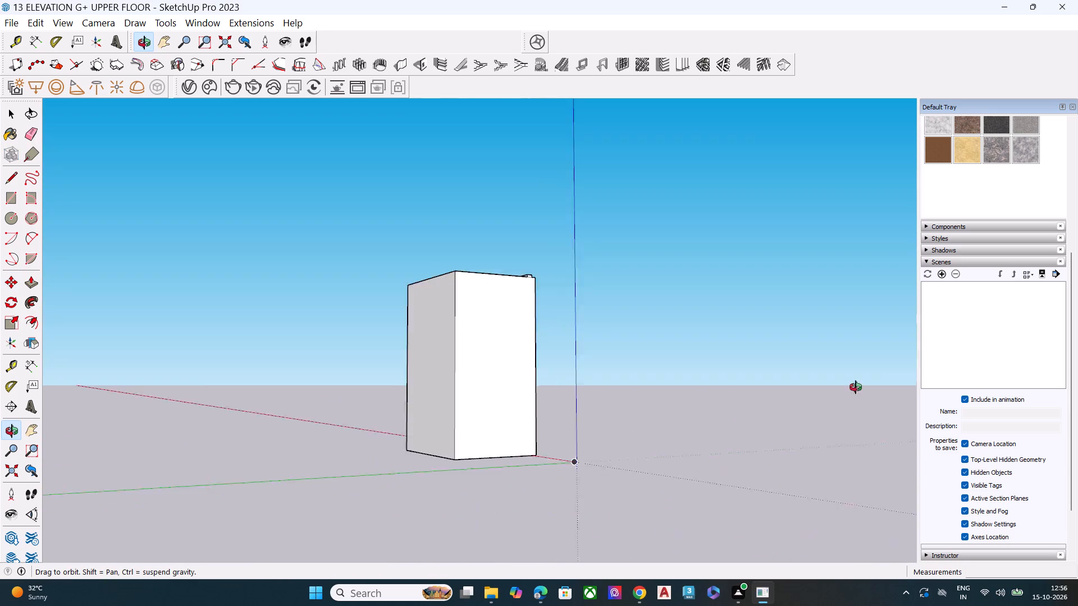
middle_drag(856, 387, 880, 381)
middle_drag(874, 404, 452, 514)
middle_drag(574, 436, 536, 390)
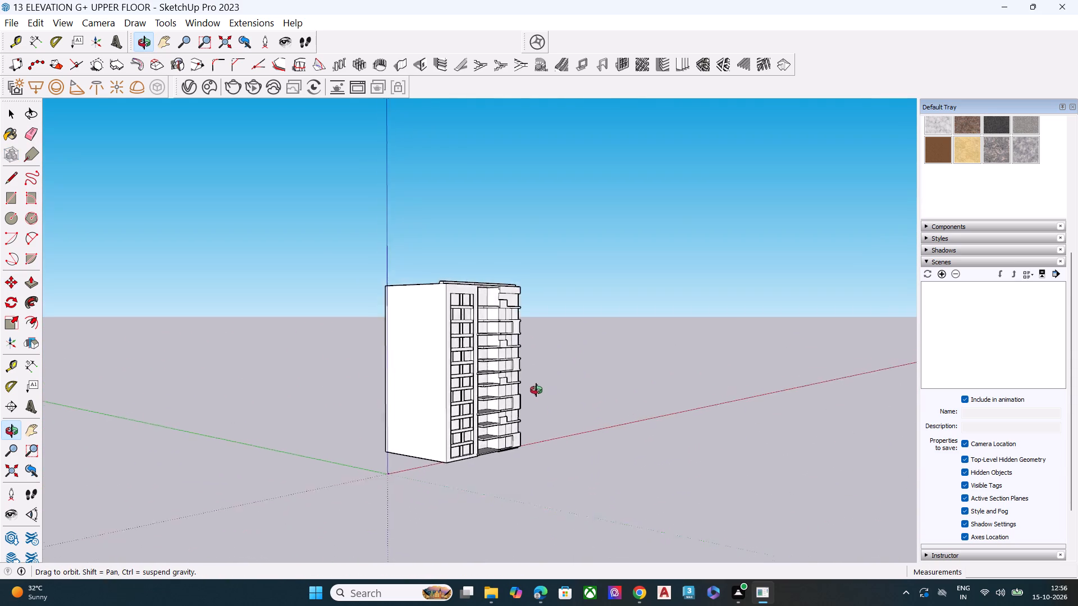
middle_drag(536, 390, 244, 438)
middle_drag(638, 415, 376, 413)
middle_drag(596, 409, 255, 387)
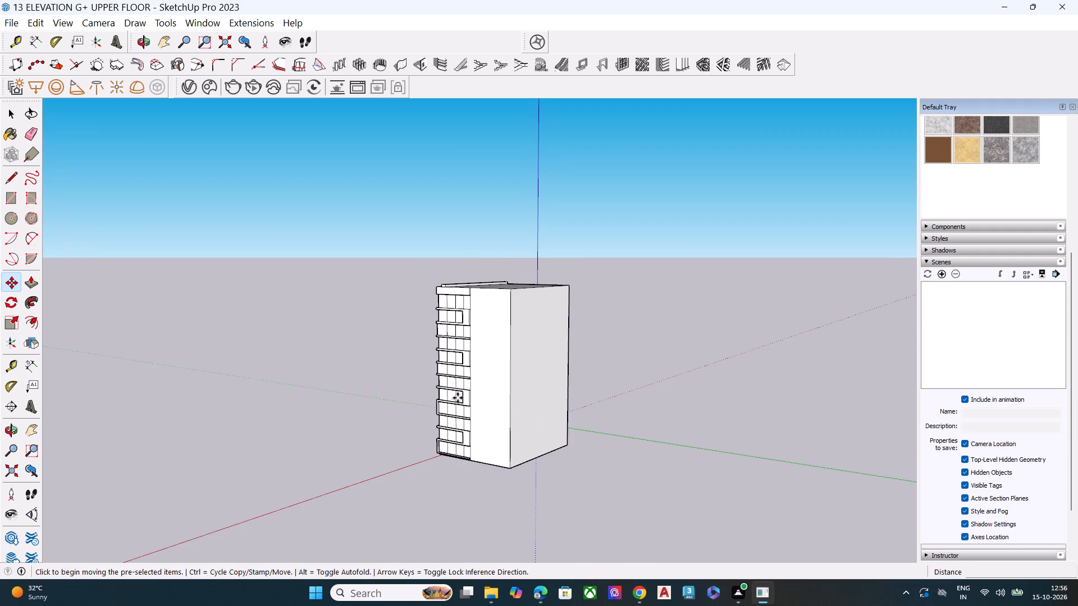
middle_drag(500, 395, 261, 408)
middle_drag(483, 392, 408, 406)
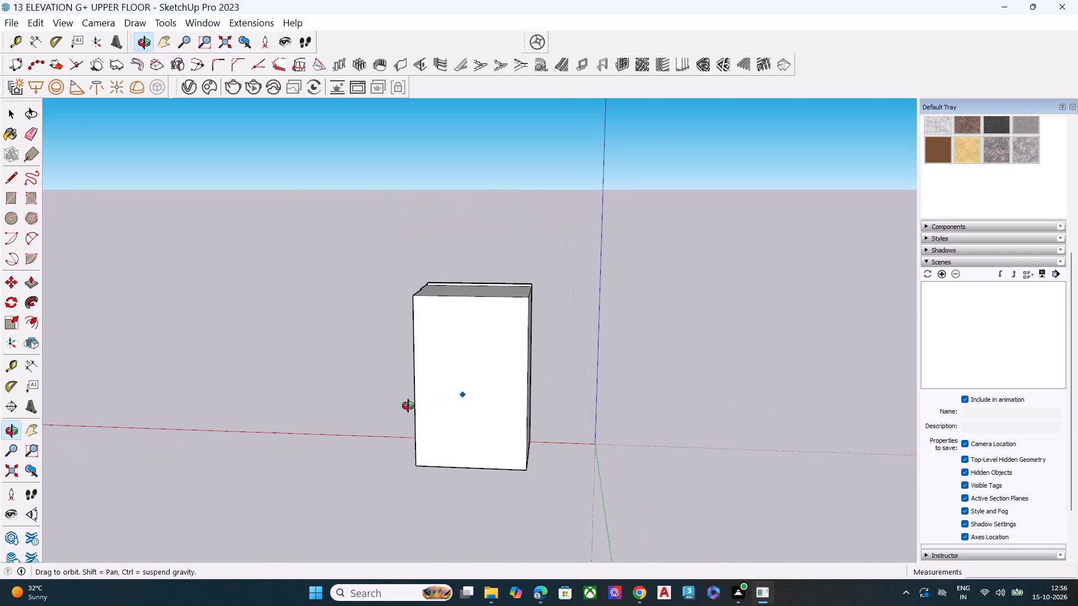
middle_drag(408, 406, 306, 403)
scroll(488, 382, up, 1)
middle_drag(560, 404, 494, 406)
Turn on the back edges display and examine the building's interior and underside for the placed window component.
key(k)
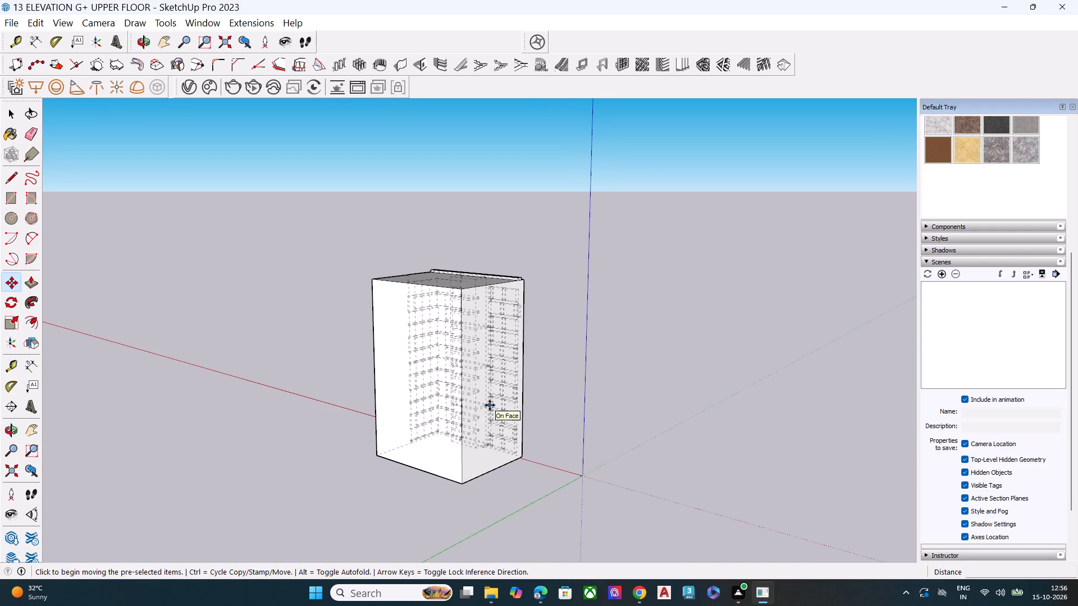
scroll(508, 444, down, 1)
middle_drag(511, 453, 325, 258)
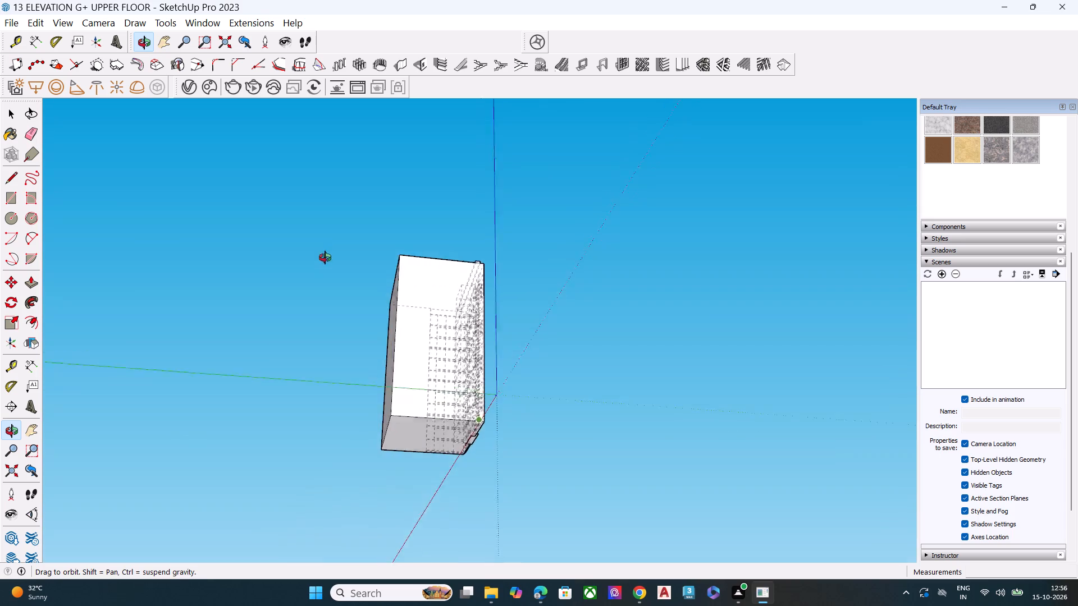
middle_drag(325, 258, 331, 470)
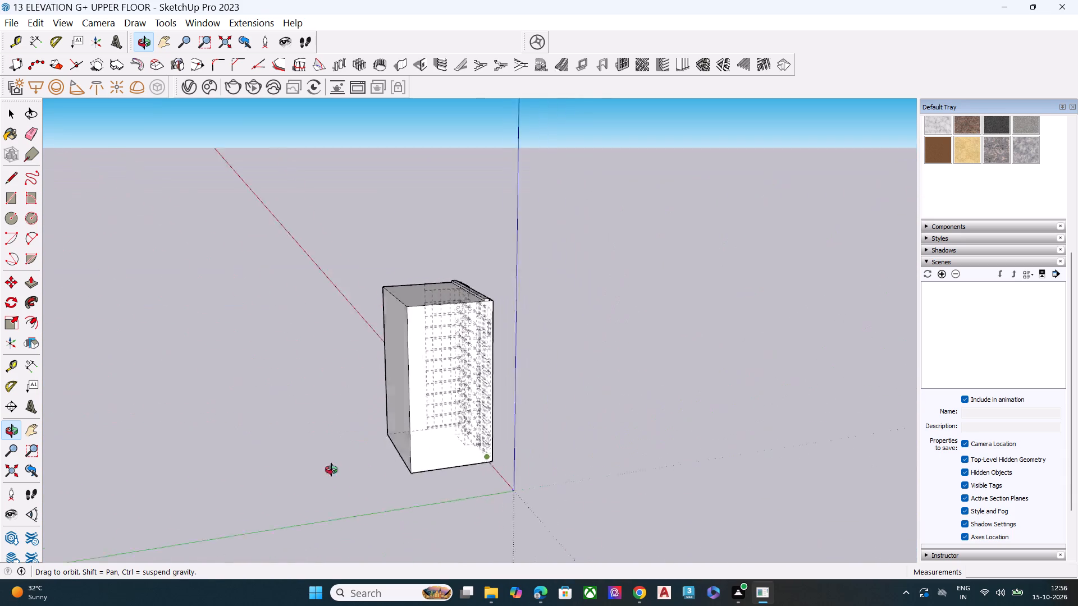
middle_drag(331, 470, 233, 465)
middle_drag(515, 447, 539, 422)
key(Escape)
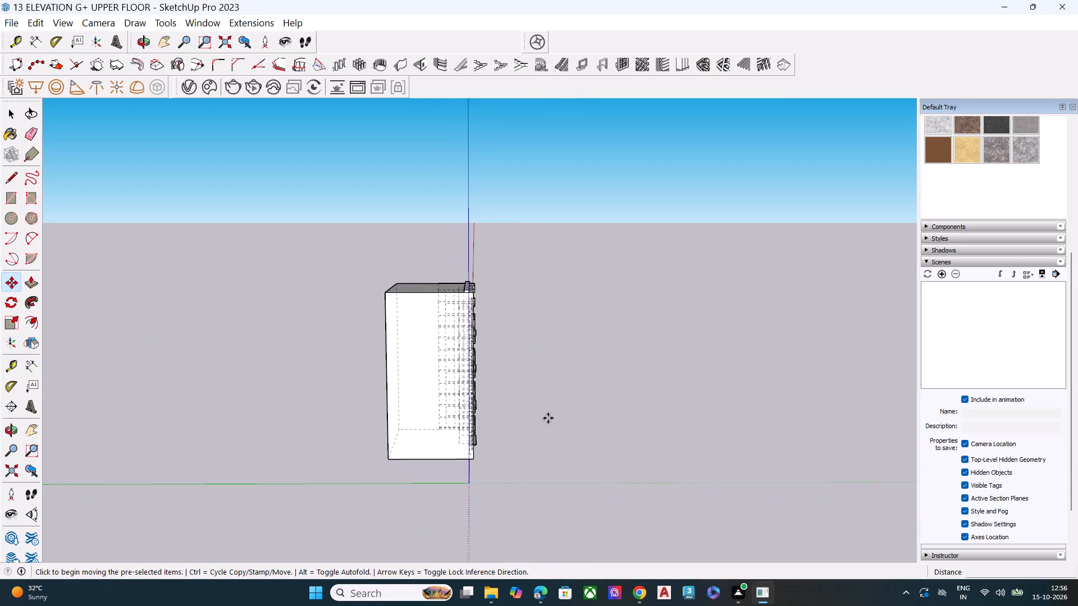
key(Escape)
key(Escape)
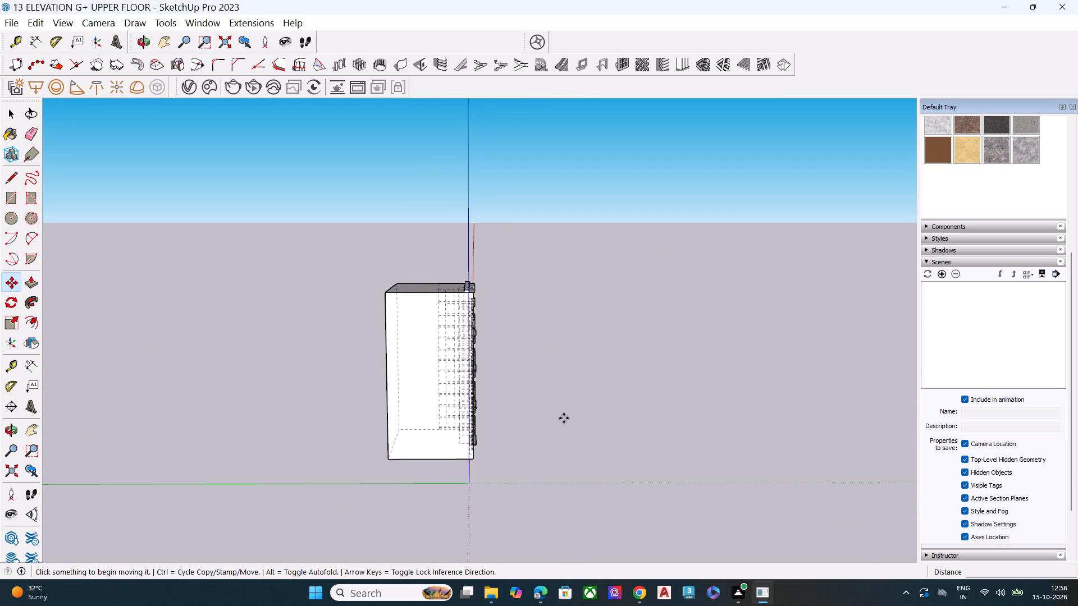
key(space)
key(space)
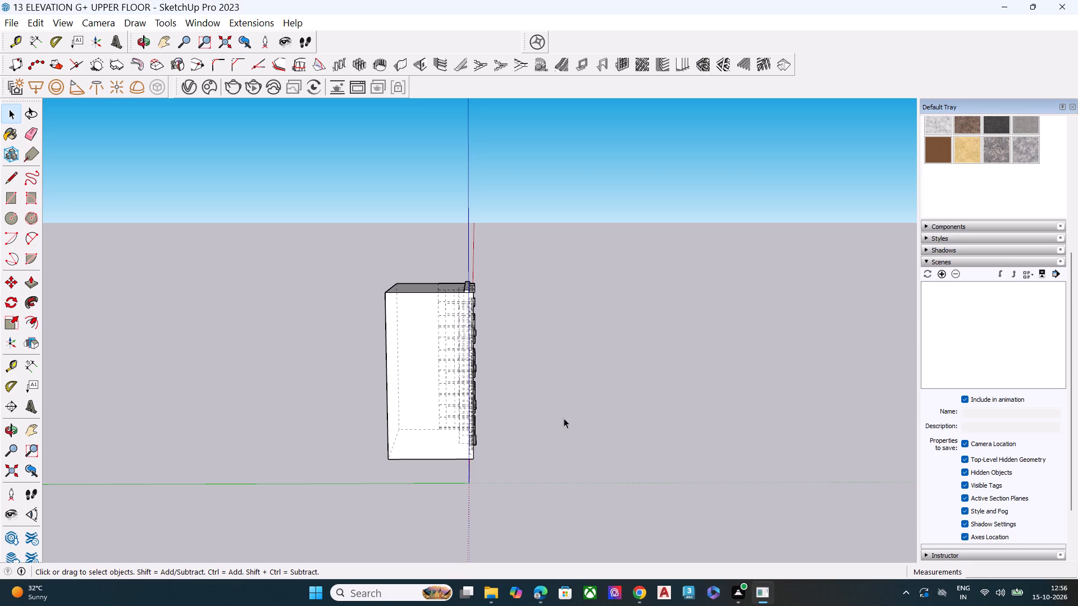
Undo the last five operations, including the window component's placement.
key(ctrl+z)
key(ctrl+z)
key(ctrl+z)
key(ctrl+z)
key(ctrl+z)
Turn the back edges display off and examine the building's front and side facades.
scroll(518, 437, up, 1)
middle_drag(518, 439, 335, 467)
middle_drag(467, 410, 387, 433)
scroll(438, 428, up, 7)
key(space)
click(501, 445)
middle_drag(505, 458, 498, 459)
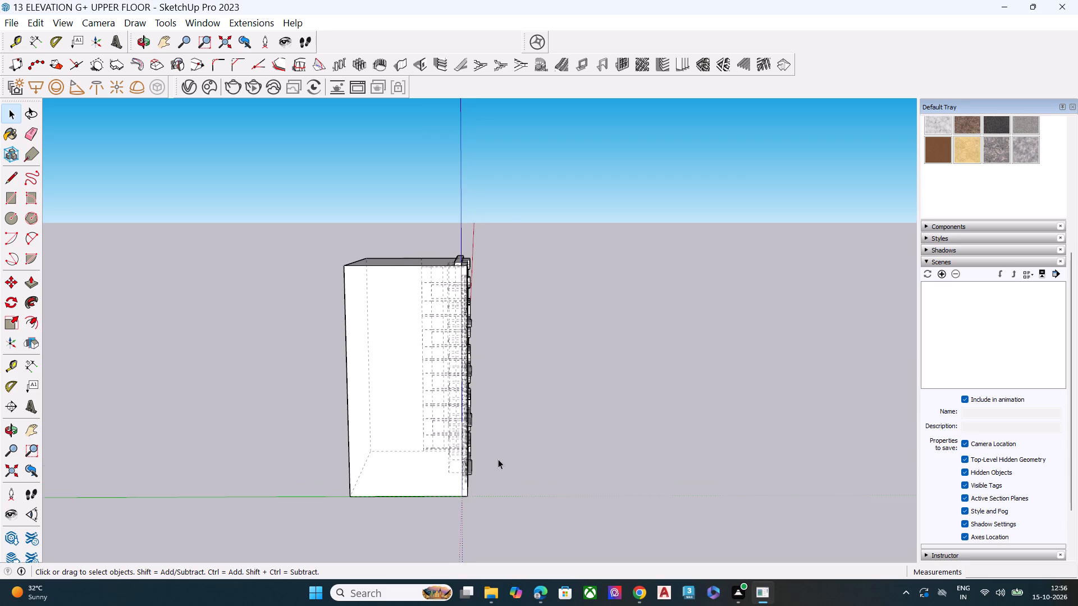
middle_drag(498, 459, 269, 451)
scroll(449, 389, up, 1)
scroll(449, 389, down, 1)
scroll(450, 389, up, 1)
scroll(452, 388, down, 1)
scroll(454, 388, up, 9)
middle_click(520, 393)
key(k)
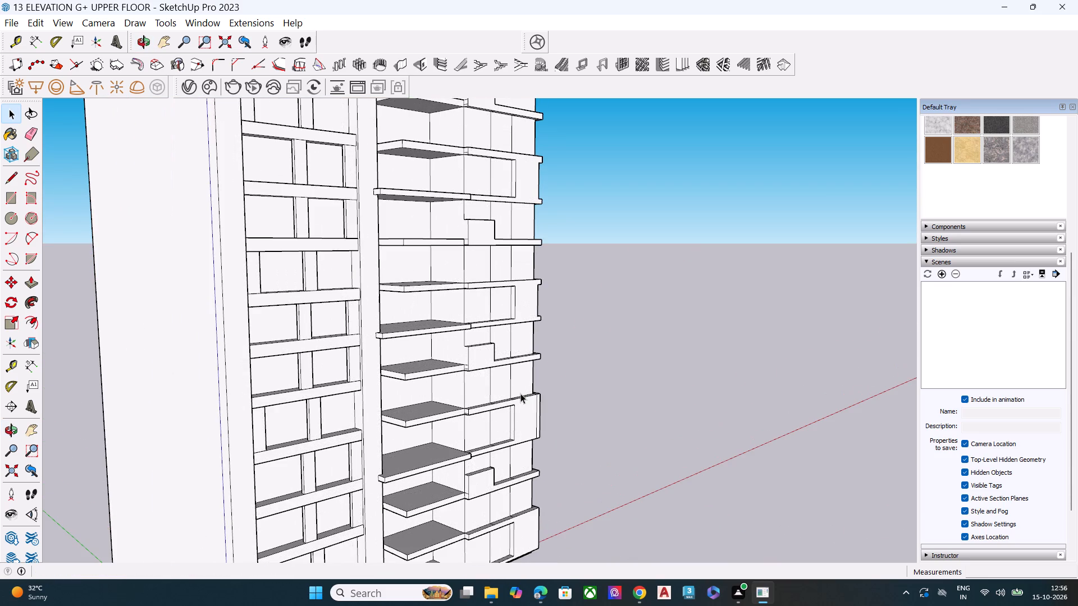
middle_drag(561, 312, 162, 376)
scroll(546, 348, down, 3)
middle_drag(598, 374, 477, 319)
scroll(514, 312, up, 1)
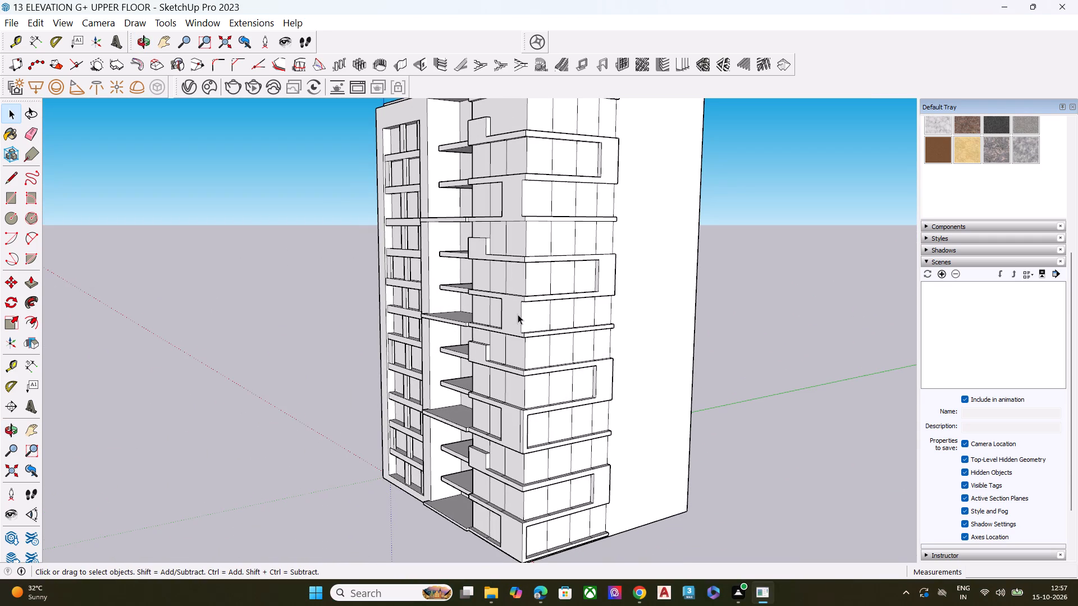
scroll(519, 315, up, 1)
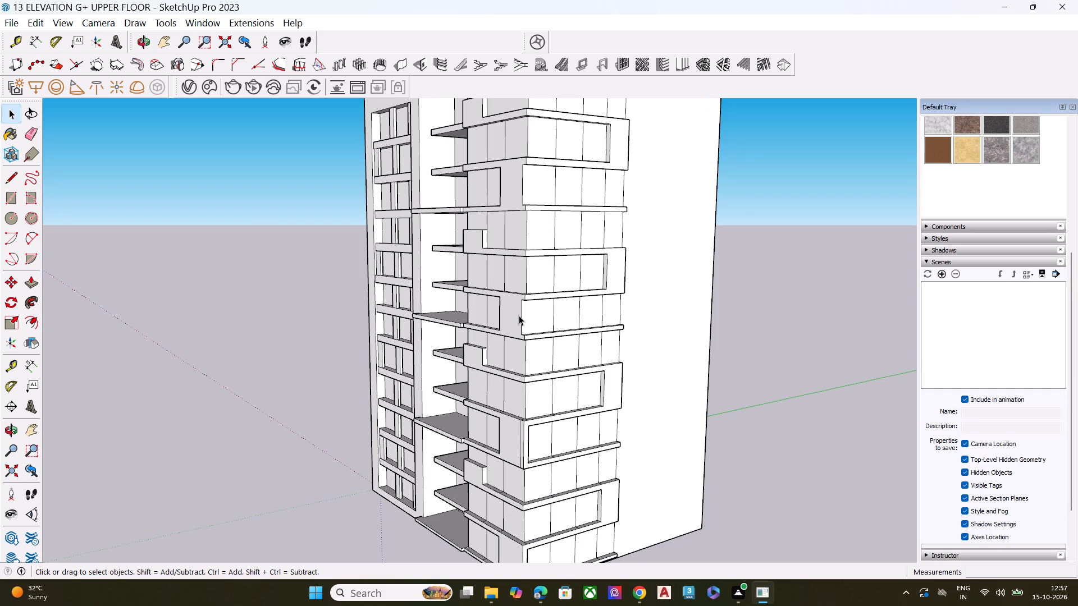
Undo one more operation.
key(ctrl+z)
Open the Statistics page of Model Info and review the element counts for the entire model.
click(198, 28)
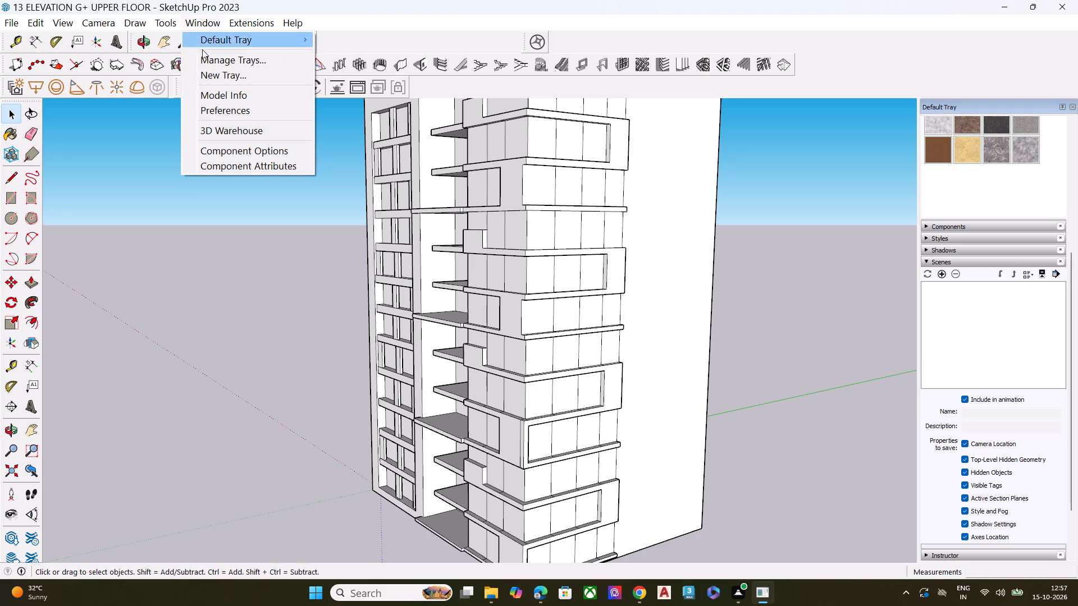
click(213, 102)
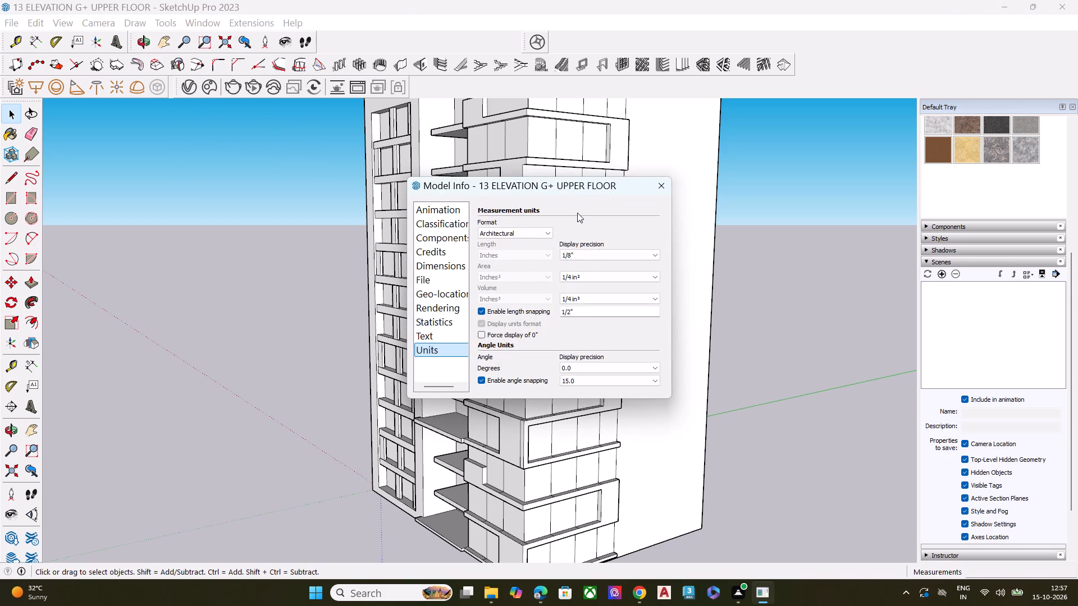
click(437, 323)
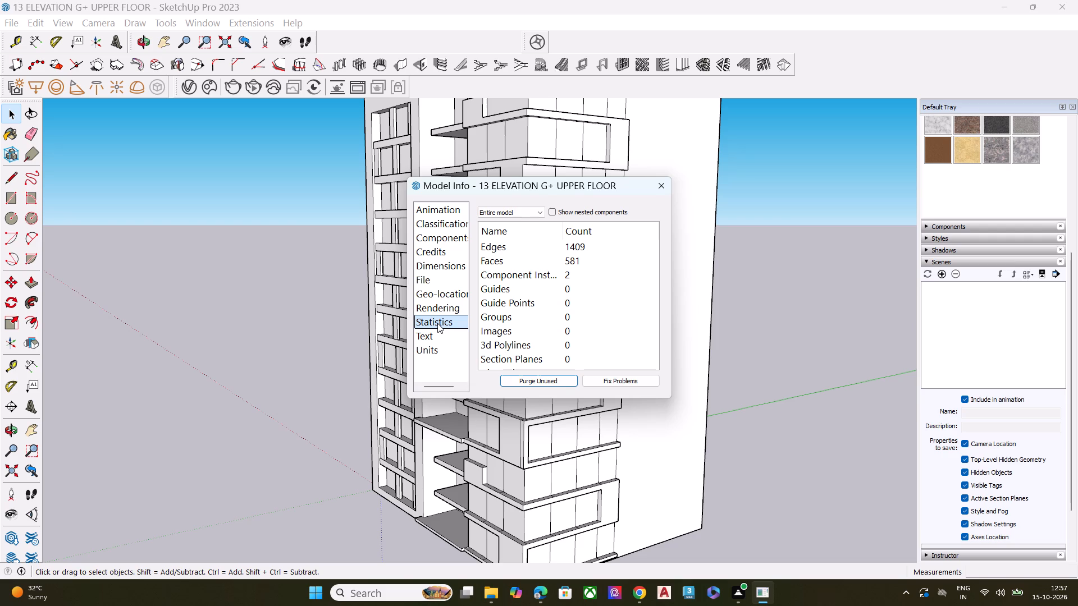
click(516, 247)
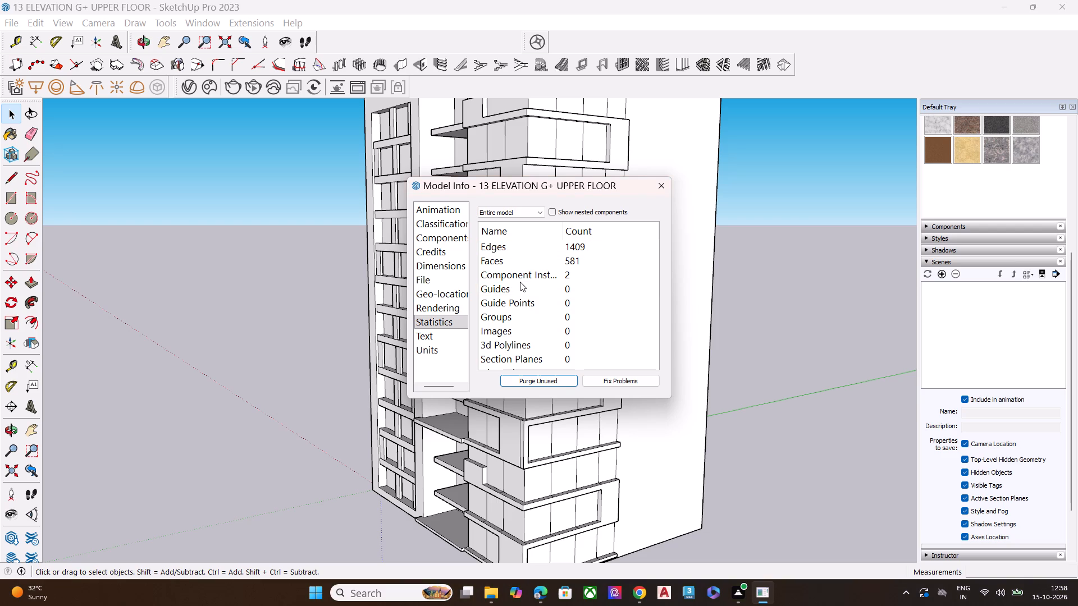
scroll(586, 296, down, 5)
scroll(815, 373, up, 3)
scroll(816, 371, down, 2)
scroll(816, 371, up, 5)
scroll(792, 401, down, 7)
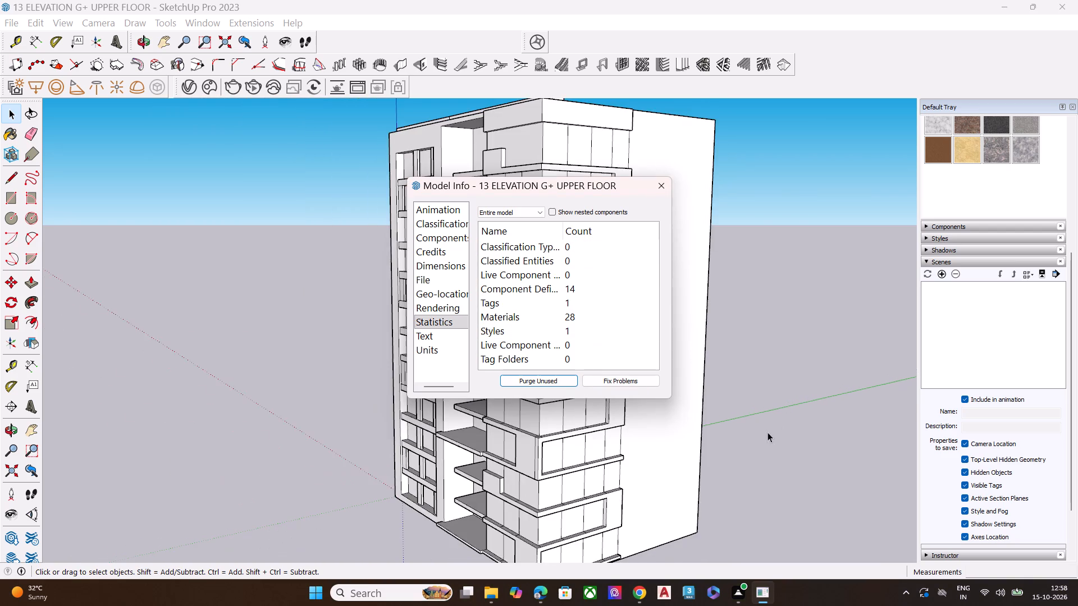
Finish reviewing the model statistics and close Model Info.
middle_drag(663, 470, 634, 530)
scroll(785, 452, down, 1)
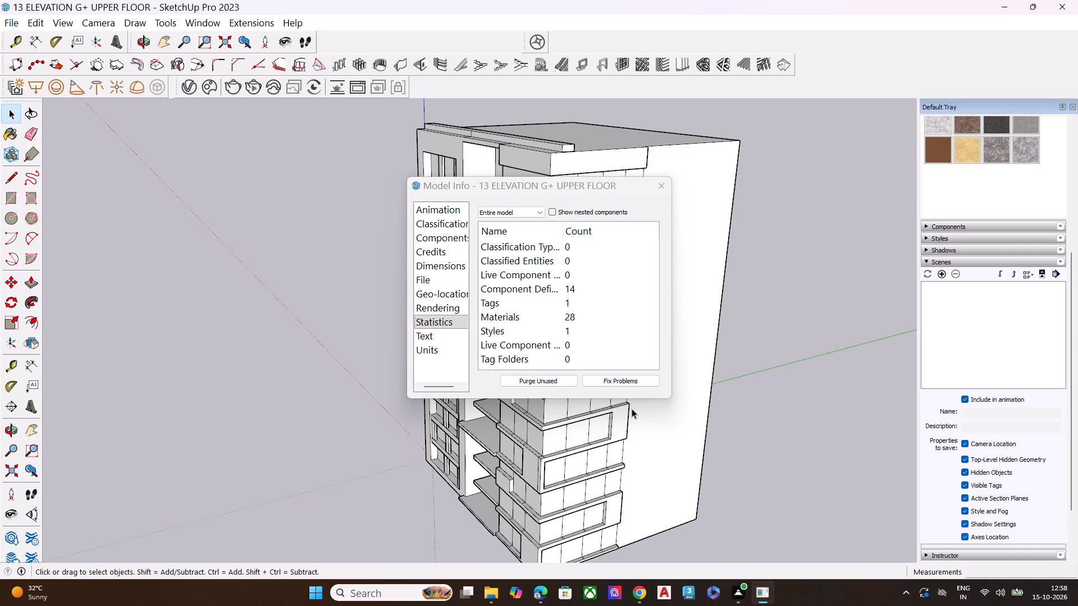
click(665, 178)
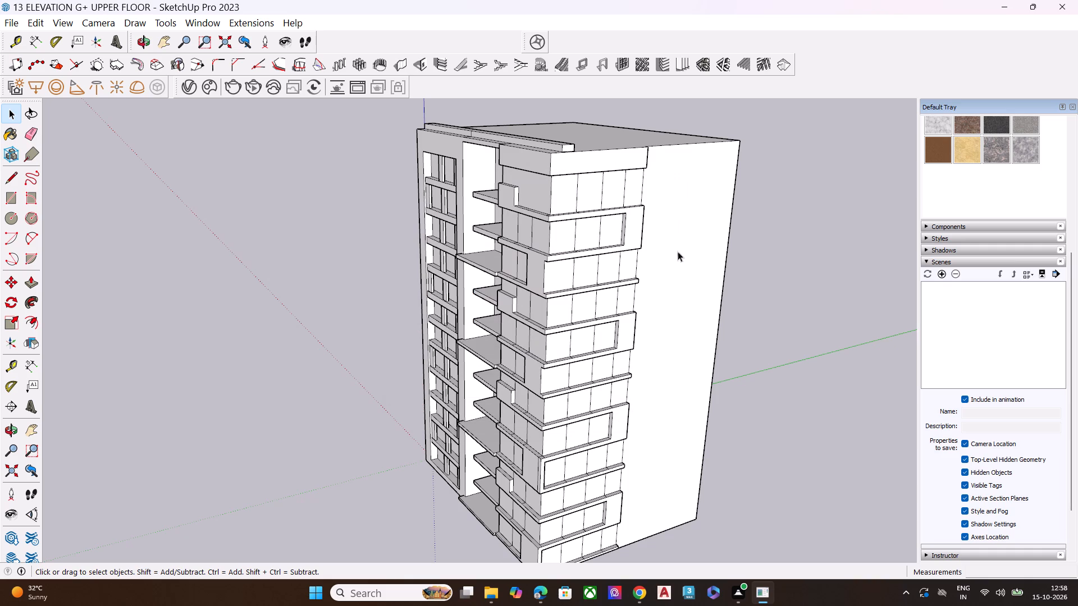
Select everything in the model and zoom to the selection.
click(38, 26)
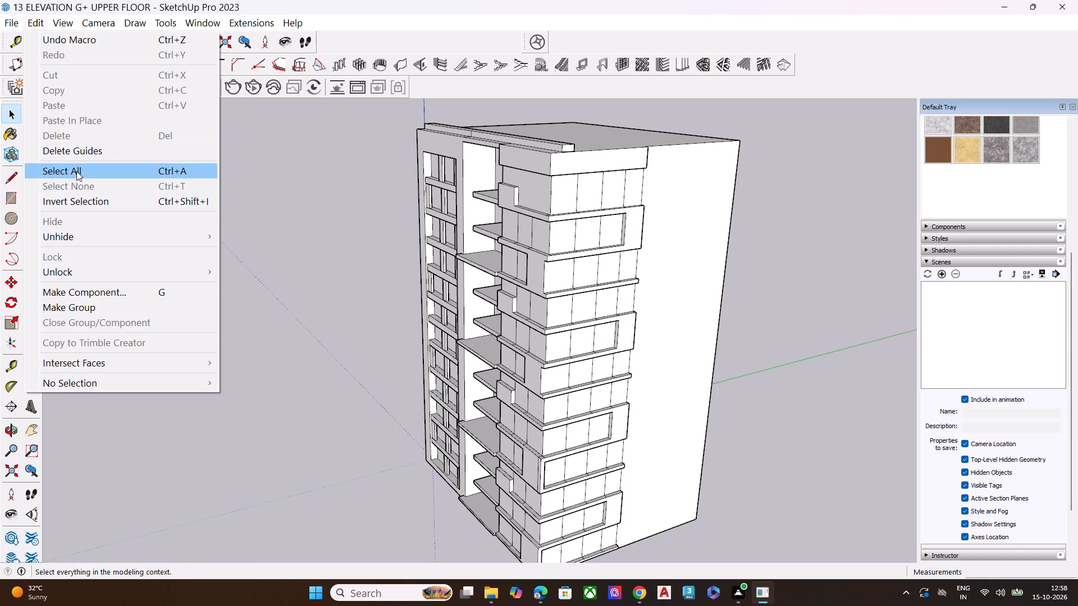
click(76, 171)
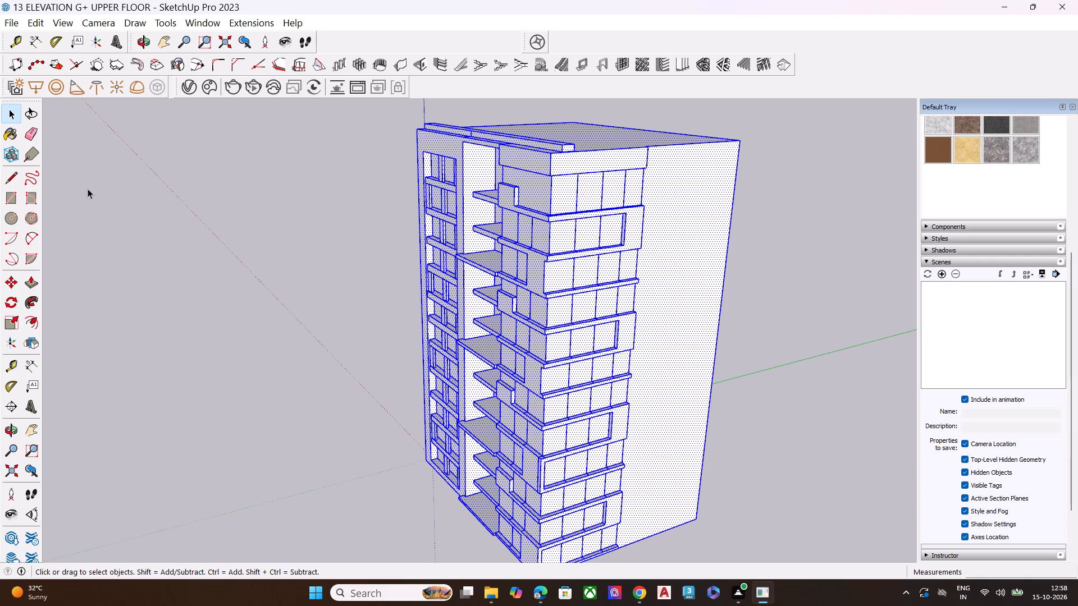
right_click(563, 282)
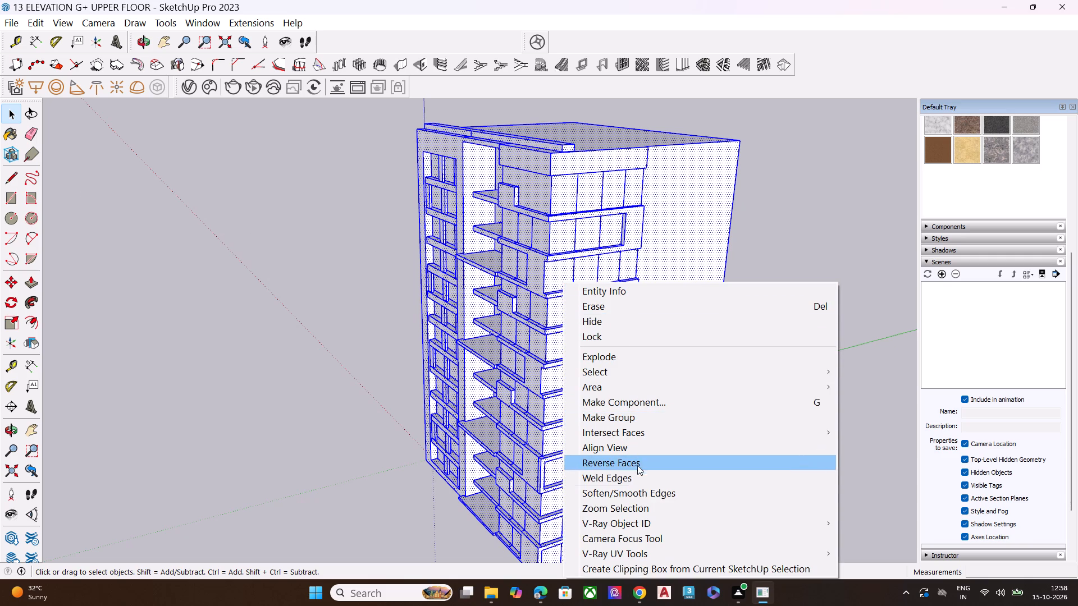
click(633, 508)
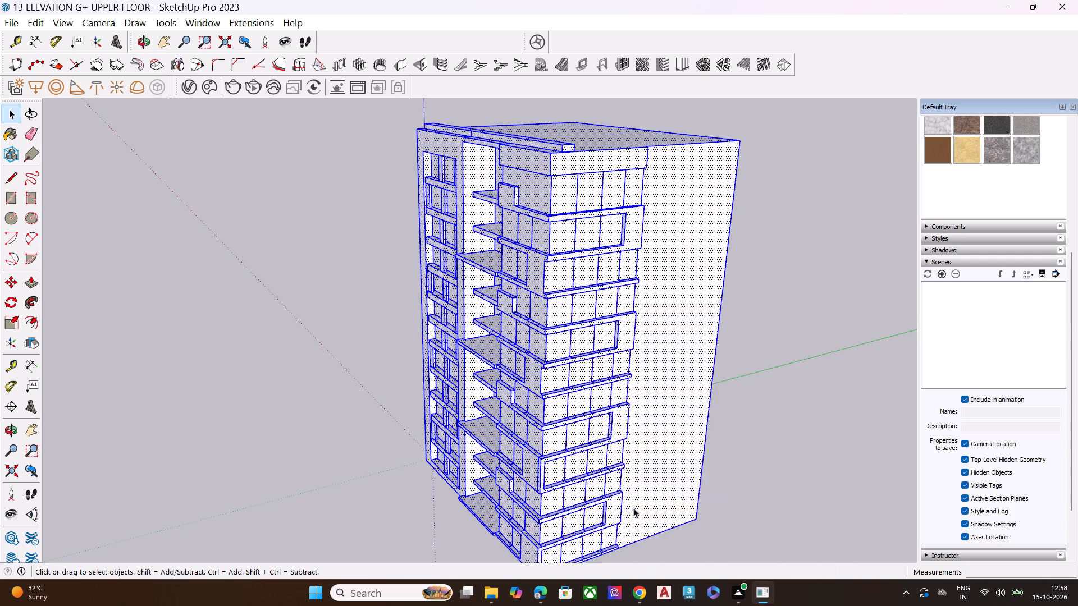
Examine the selected geometry from all sides of the building, including its base, underside and balcony facade.
scroll(412, 439, down, 5)
middle_drag(409, 448, 404, 350)
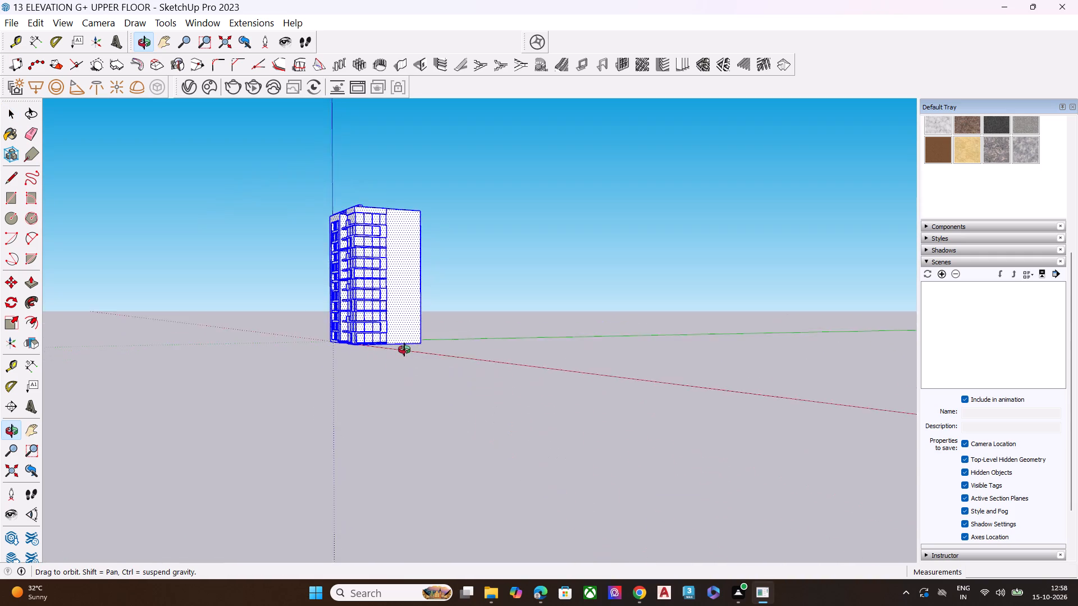
middle_drag(404, 350, 58, 376)
middle_drag(578, 407, 342, 405)
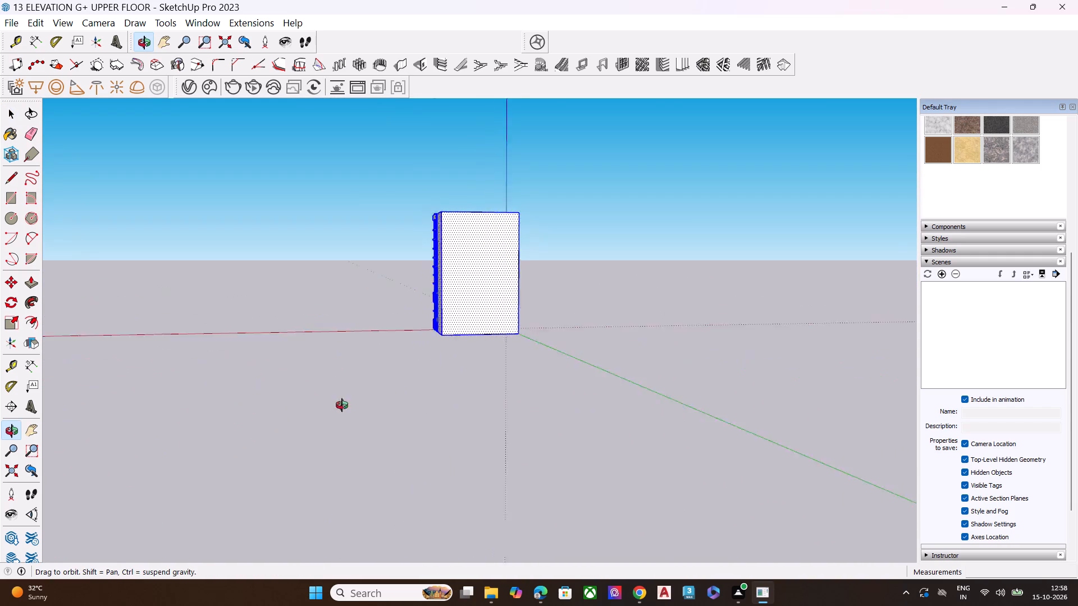
middle_drag(342, 405, 202, 404)
middle_drag(359, 406, 577, 410)
scroll(522, 321, up, 2)
scroll(507, 312, down, 1)
scroll(506, 312, up, 6)
scroll(403, 354, up, 2)
middle_drag(400, 348, 412, 302)
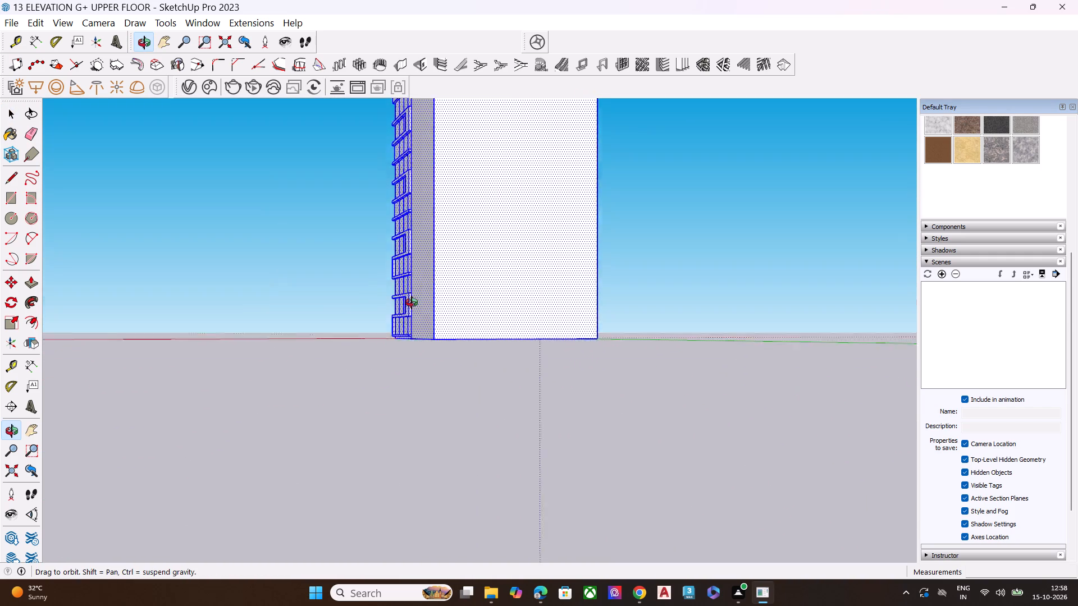
middle_drag(412, 302, 440, 219)
scroll(412, 302, up, 5)
middle_drag(444, 307, 697, 327)
scroll(444, 307, up, 1)
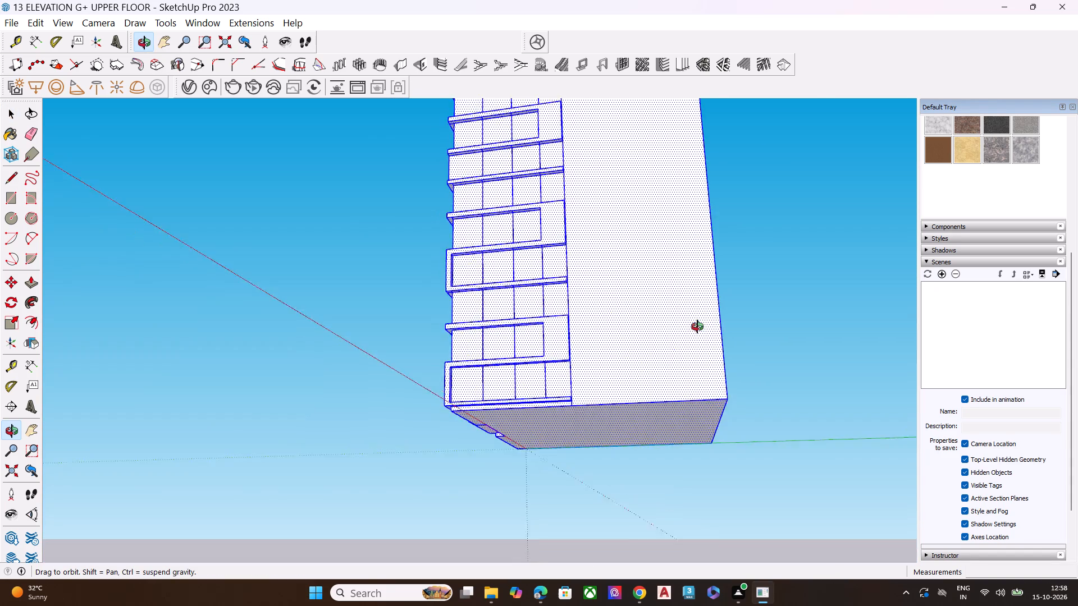
middle_drag(697, 327, 812, 374)
scroll(546, 497, up, 7)
key(6)
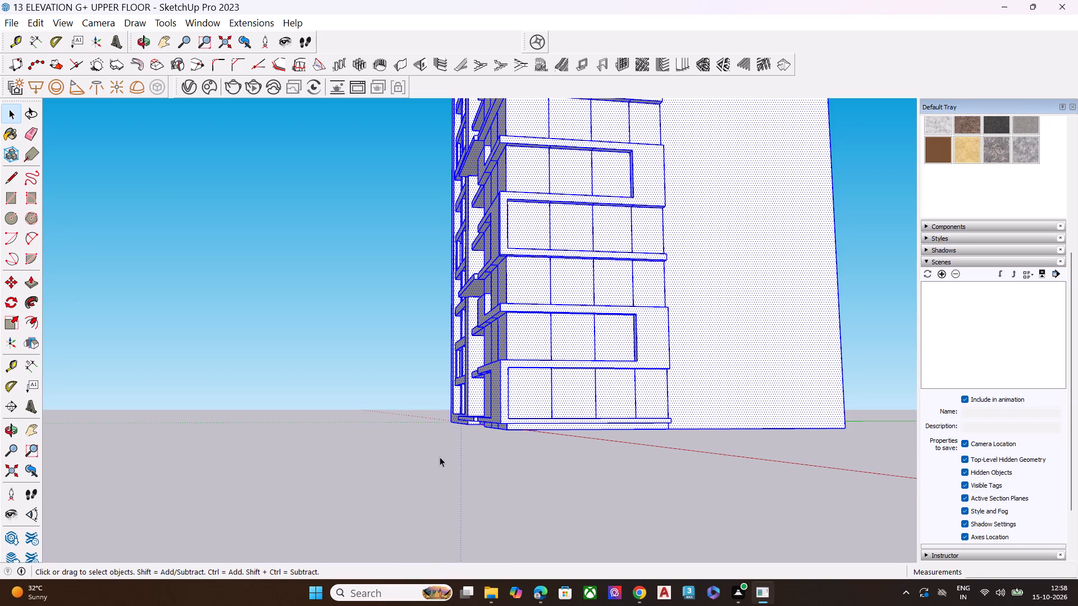
scroll(413, 451, down, 5)
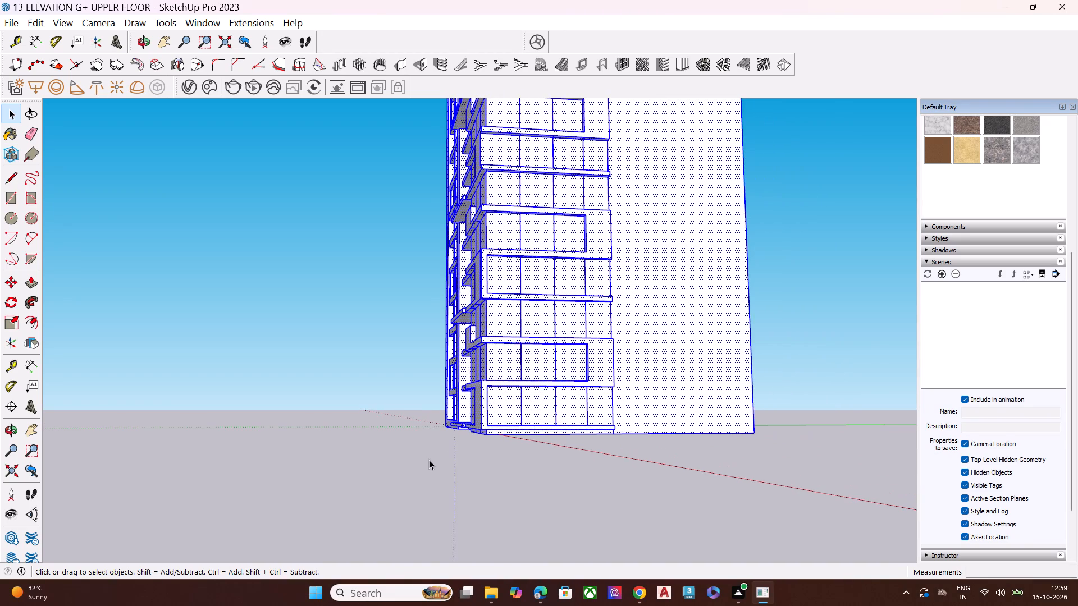
middle_drag(436, 461, 582, 460)
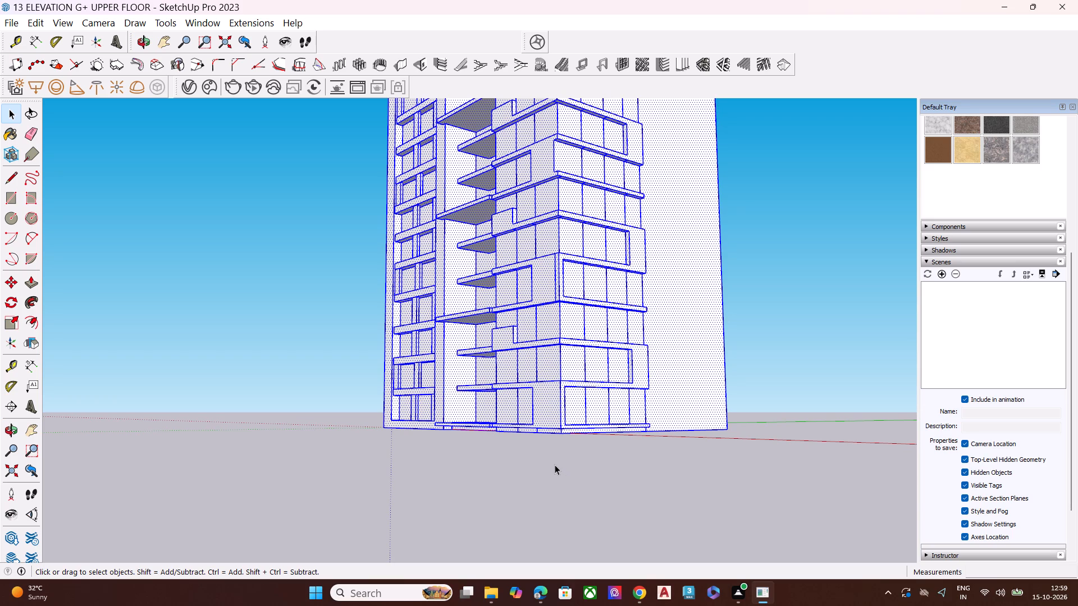
scroll(552, 465, up, 9)
middle_drag(541, 443, 541, 237)
scroll(541, 254, up, 8)
scroll(552, 363, up, 20)
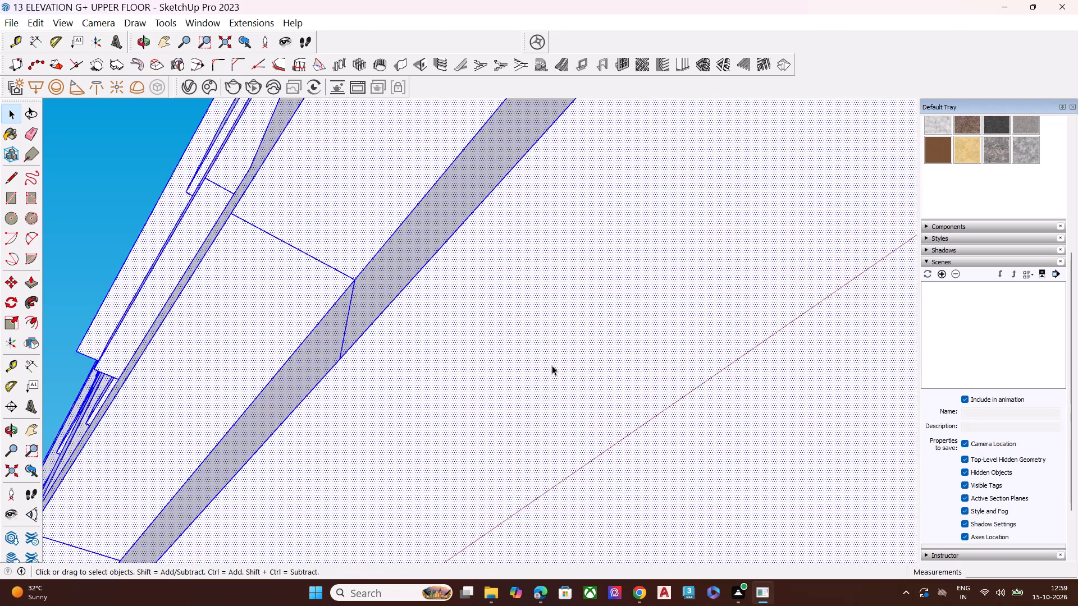
scroll(552, 365, up, 11)
scroll(552, 365, down, 9)
scroll(587, 407, up, 1)
scroll(587, 407, down, 4)
scroll(592, 414, up, 4)
scroll(597, 417, down, 11)
scroll(601, 419, up, 1)
scroll(601, 419, down, 8)
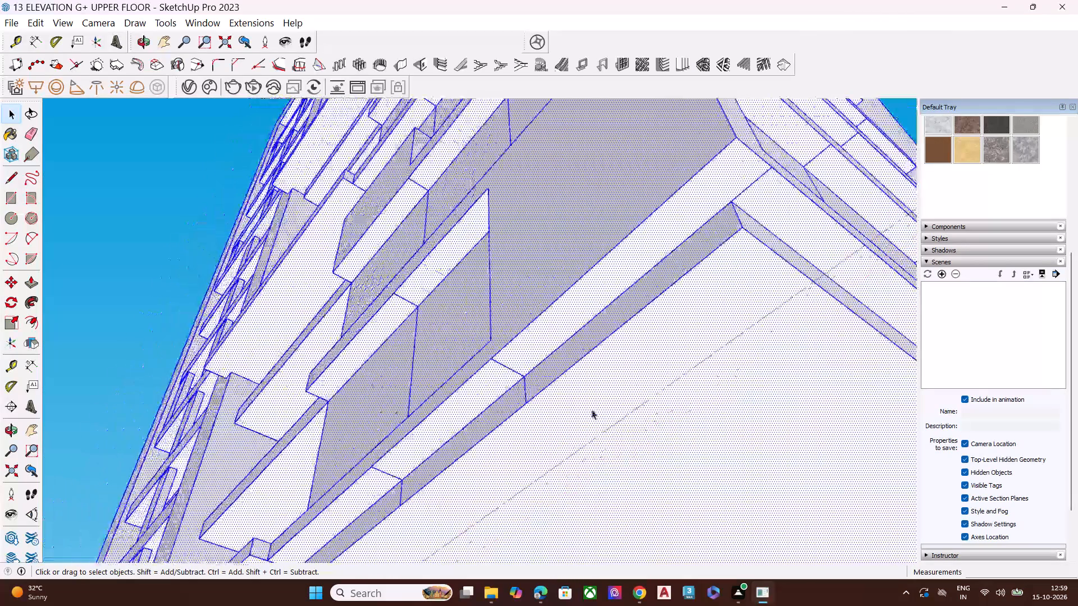
scroll(592, 410, down, 20)
scroll(592, 410, down, 2)
scroll(535, 409, up, 4)
scroll(535, 409, down, 2)
scroll(535, 409, up, 1)
scroll(535, 409, down, 2)
scroll(528, 388, up, 1)
middle_drag(532, 410, 812, 512)
middle_drag(501, 383, 875, 377)
middle_drag(669, 441, 582, 605)
middle_drag(576, 429, 581, 497)
middle_drag(718, 440, 733, 396)
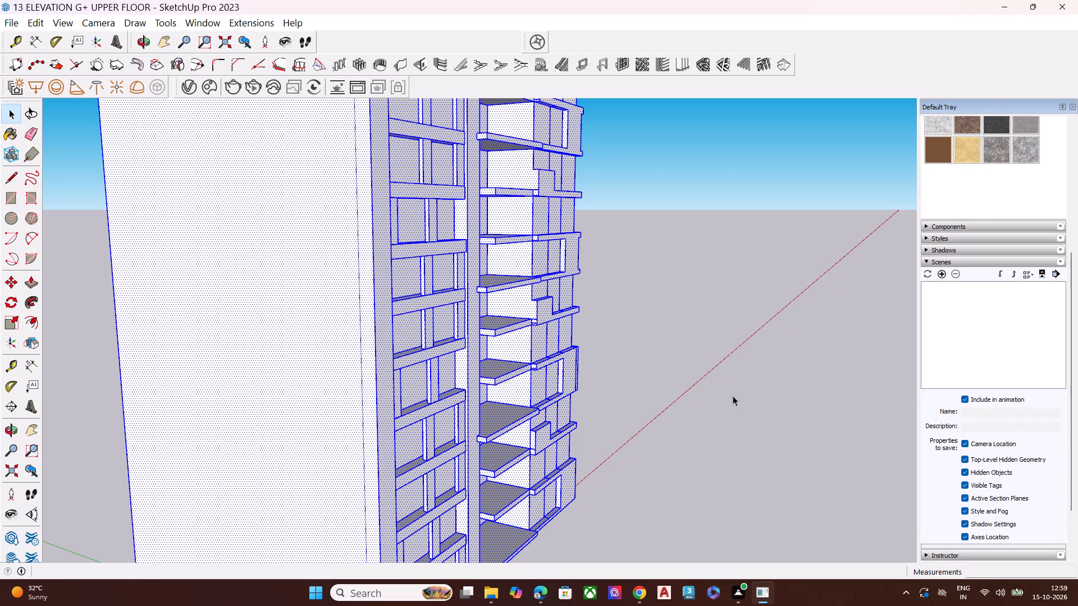
key(space)
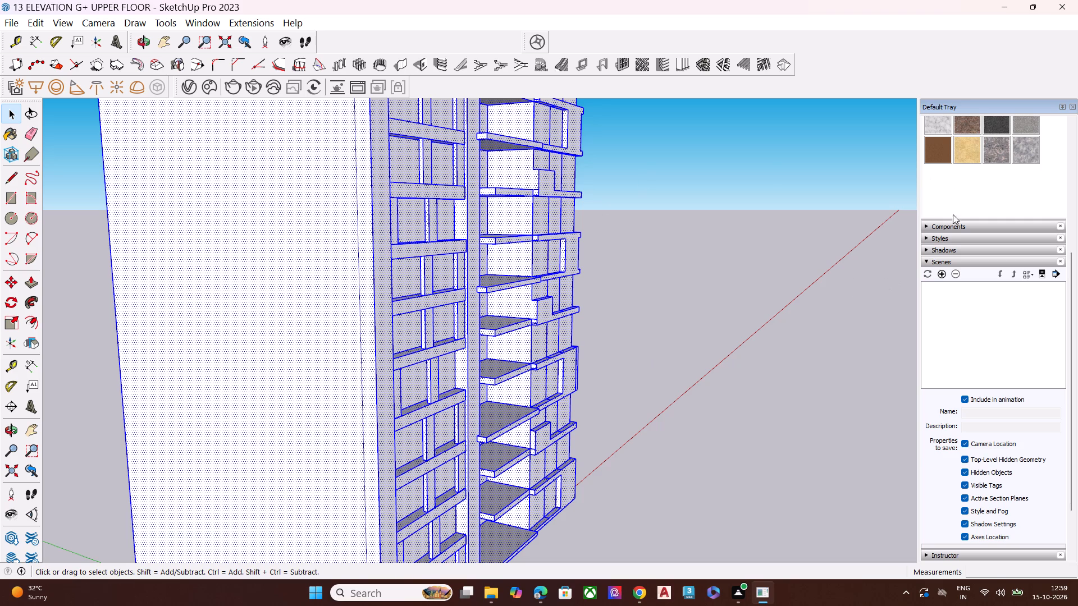
Open the component library and browse the Components Sampler and the components stored in the model.
click(962, 227)
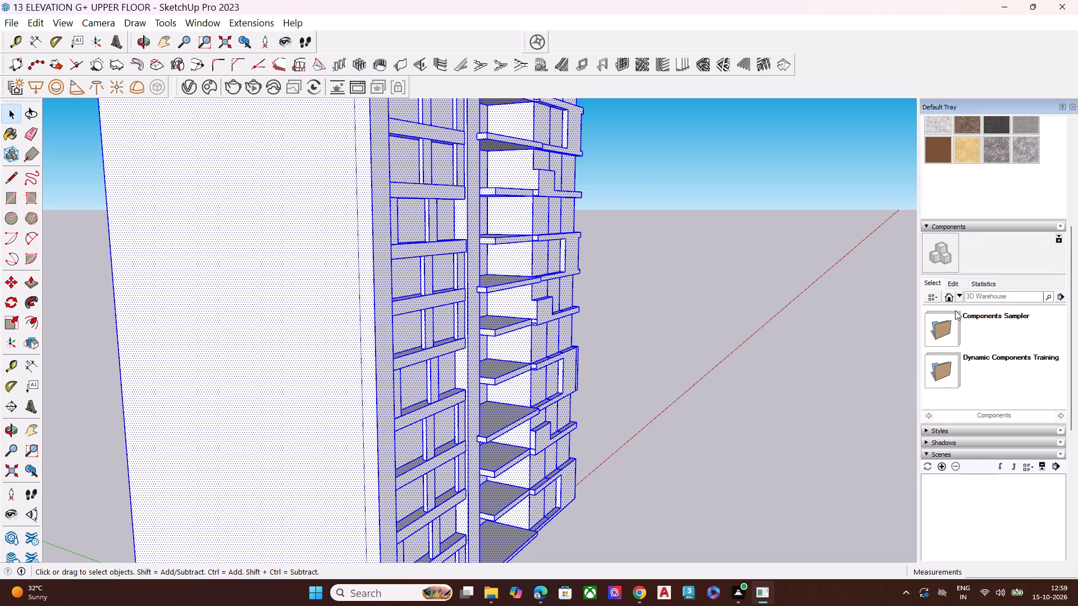
click(1034, 300)
scroll(987, 356, down, 4)
click(986, 319)
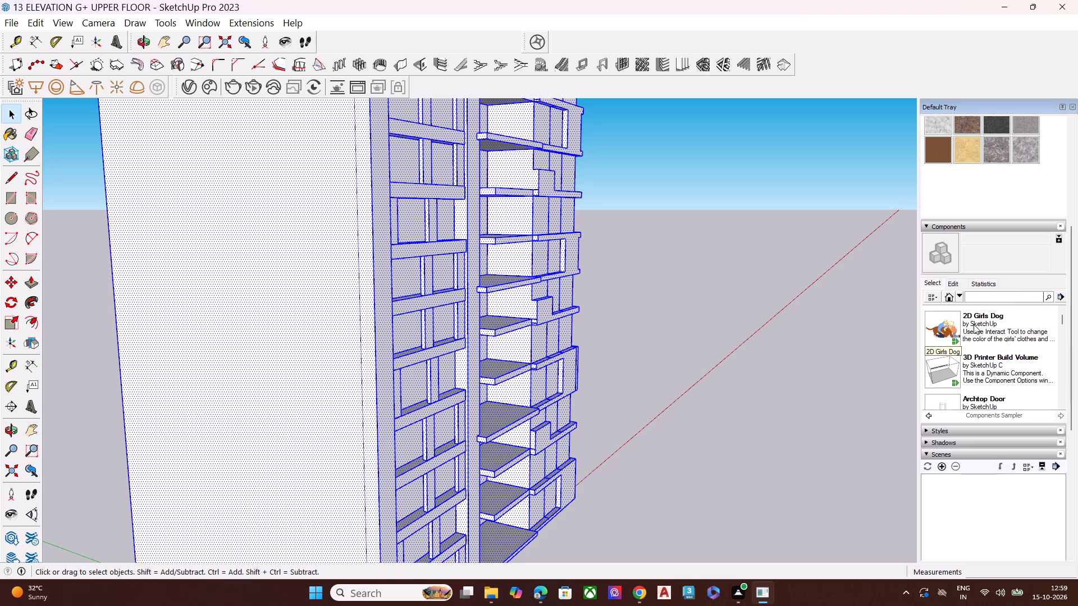
click(952, 296)
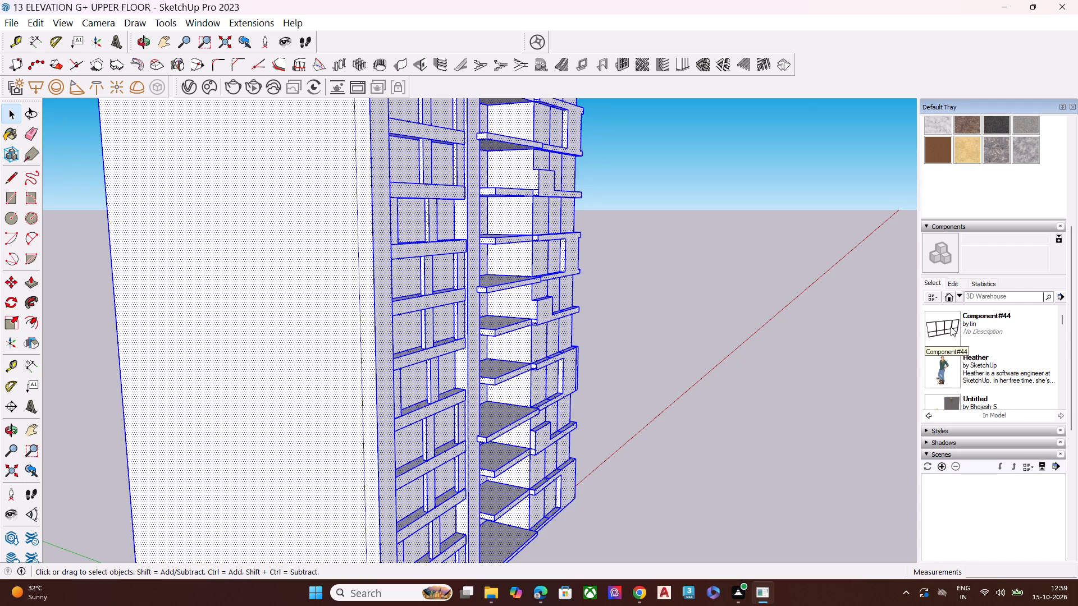
scroll(953, 371, down, 3)
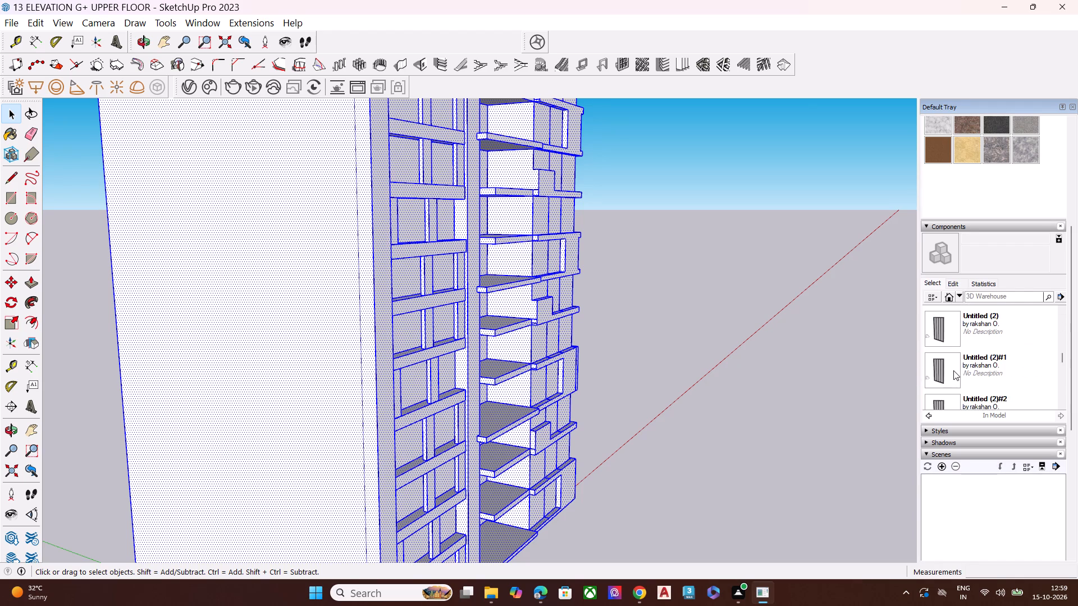
scroll(953, 370, down, 3)
scroll(953, 370, up, 7)
Place the window component Component#44 from the in-model collection in the open space beside the building.
click(954, 333)
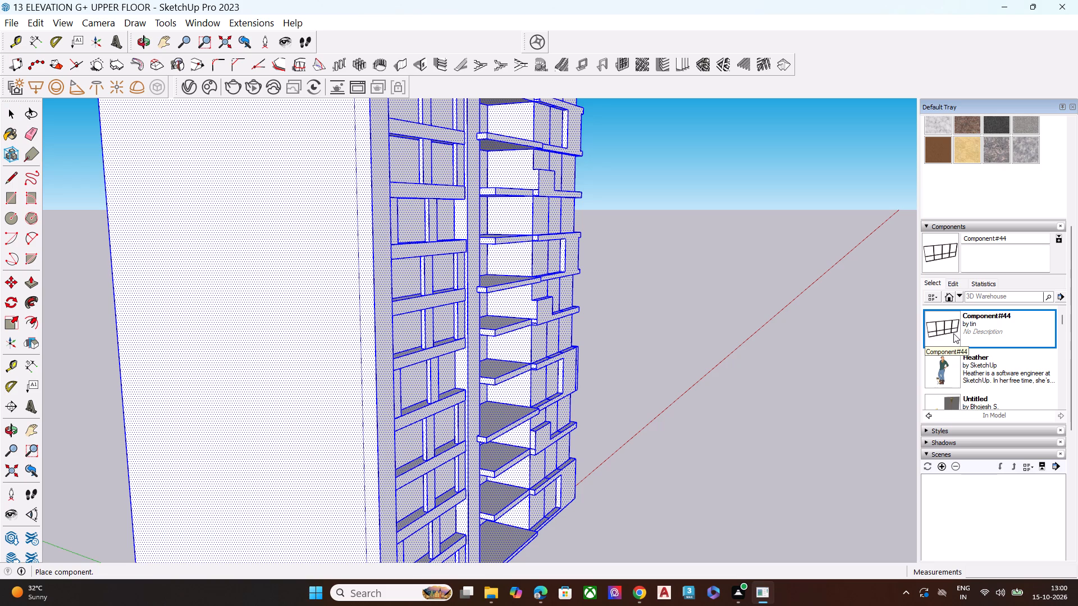
drag(953, 329, 770, 370)
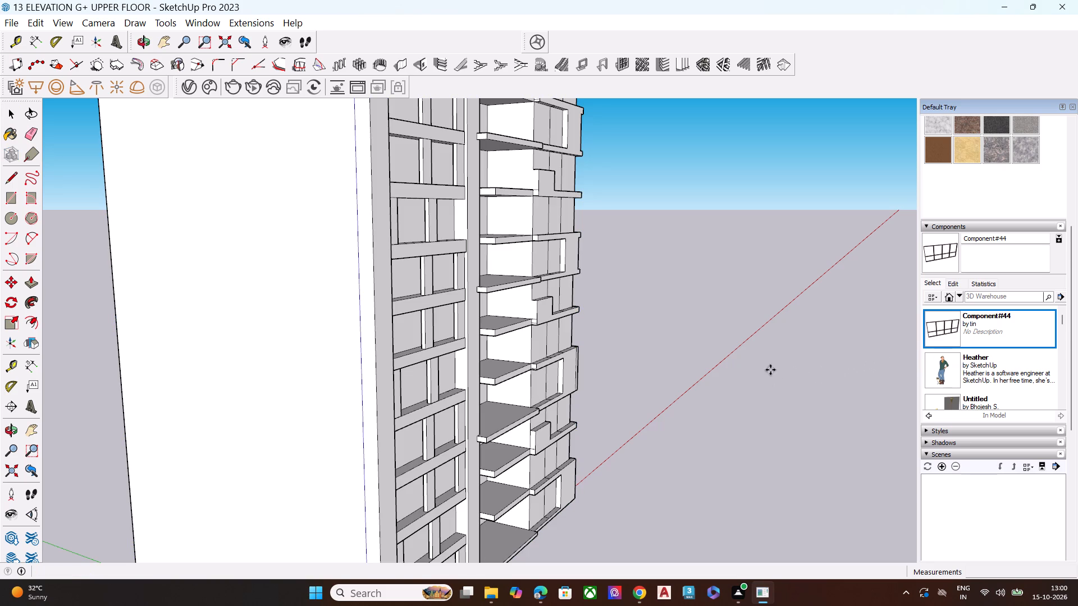
Examine the building and the space around it from several sides to locate the placed window component.
scroll(743, 386, down, 6)
middle_drag(739, 396, 727, 418)
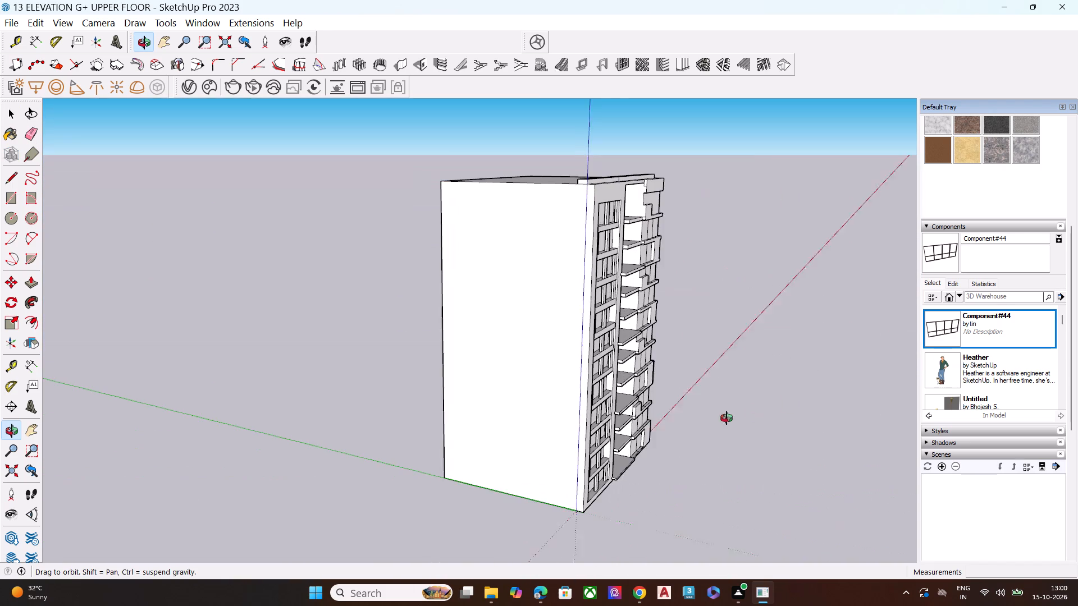
middle_drag(727, 418, 723, 418)
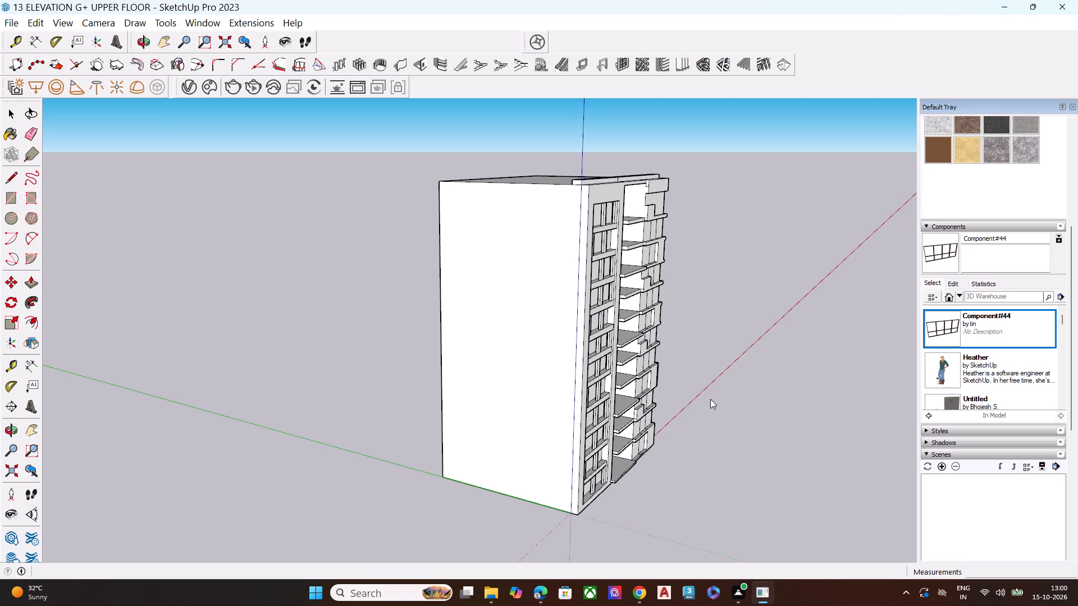
scroll(710, 399, down, 4)
middle_drag(710, 399, 615, 400)
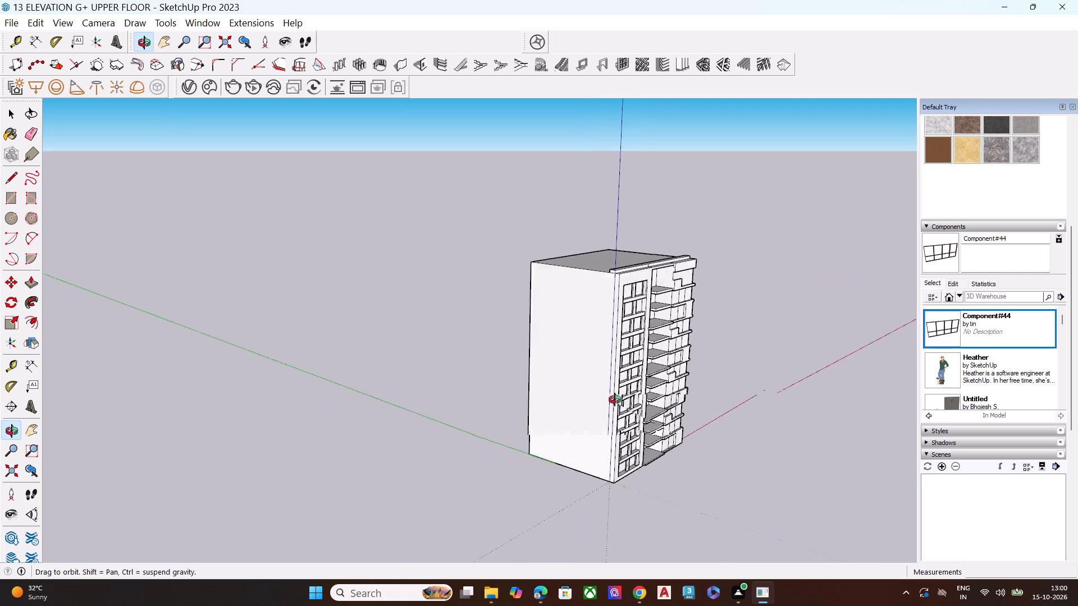
middle_drag(615, 400, 551, 341)
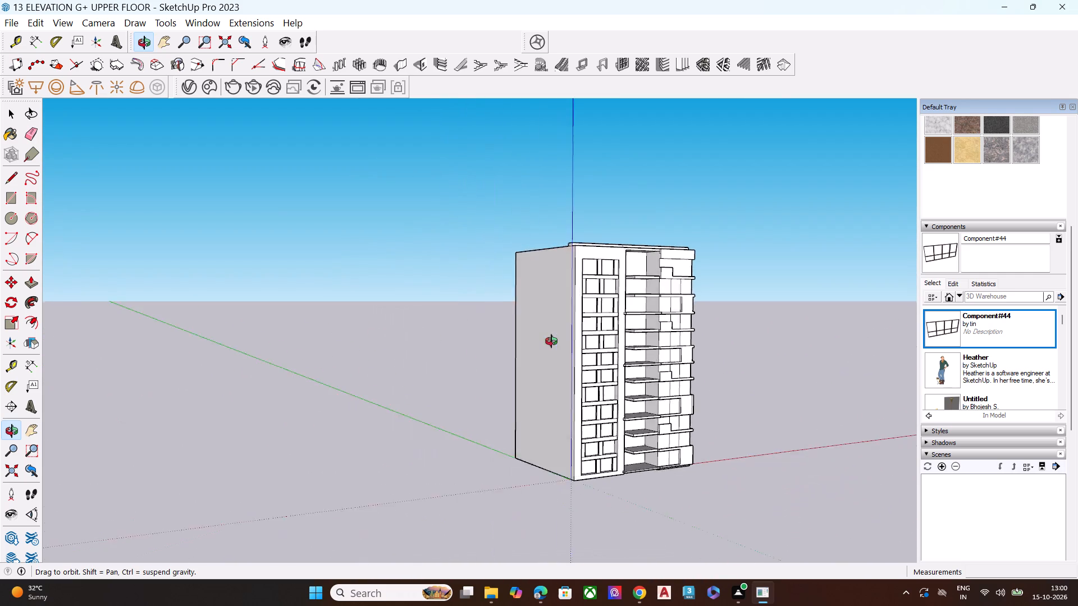
middle_drag(551, 341, 423, 373)
scroll(369, 374, down, 6)
middle_drag(587, 423, 584, 423)
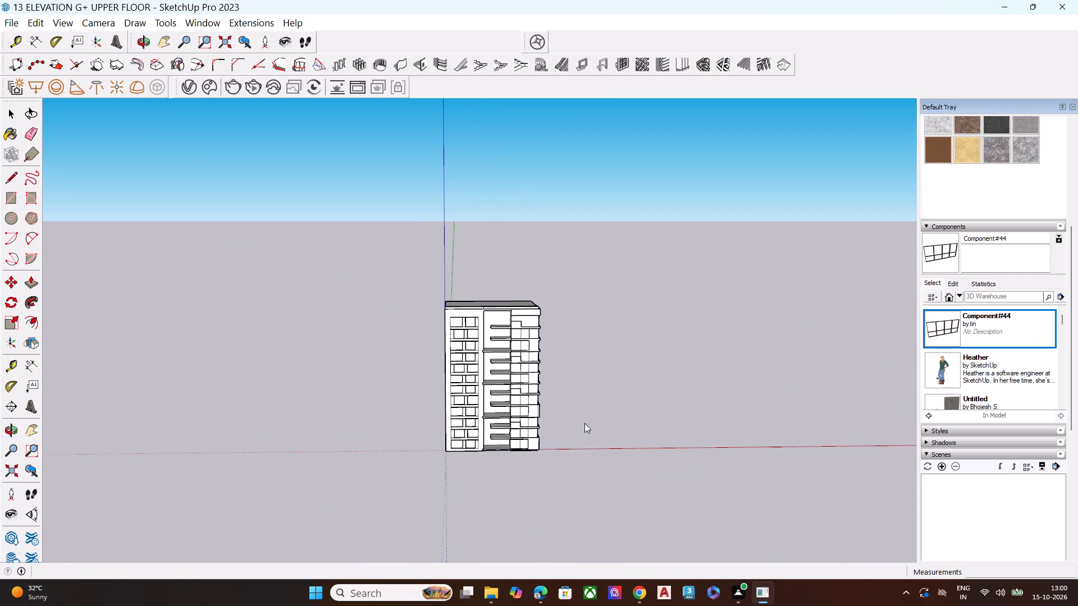
middle_drag(584, 423, 517, 391)
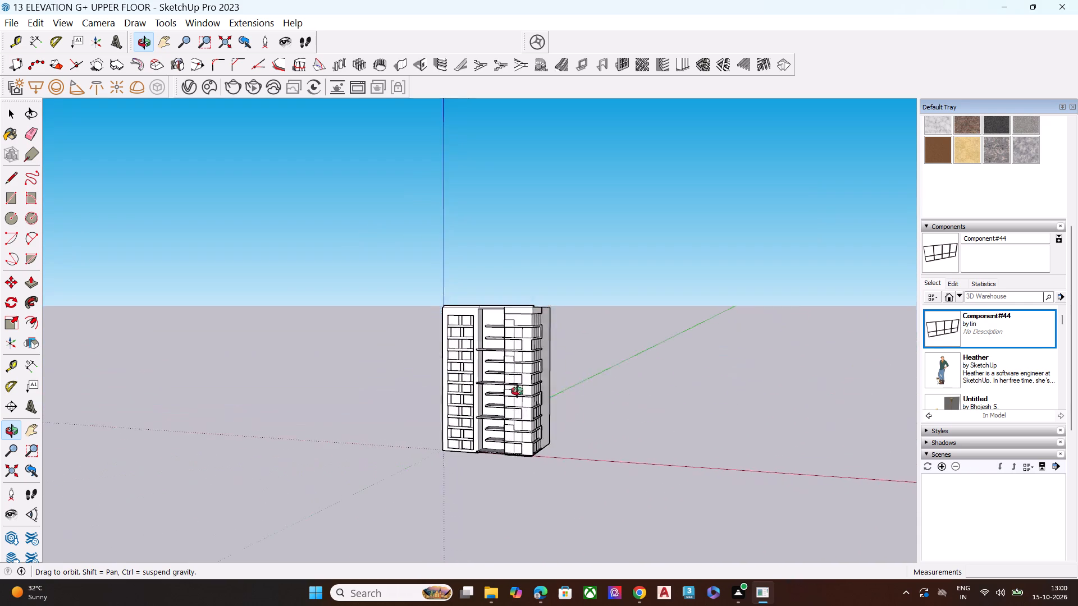
middle_drag(517, 391, 838, 391)
Insert Component#44 again, placing it in the open space beside the building.
drag(949, 252, 782, 320)
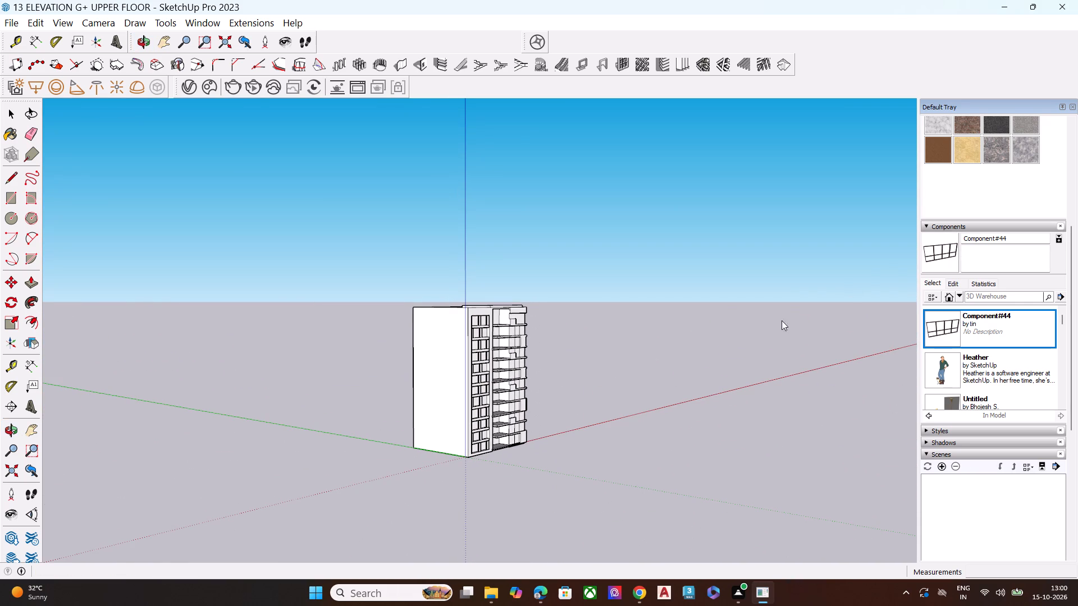
drag(782, 320, 693, 393)
drag(939, 319, 672, 373)
drag(672, 373, 671, 374)
Examine the building's underside and base corner near the origin for the inserted window component.
scroll(472, 471, up, 7)
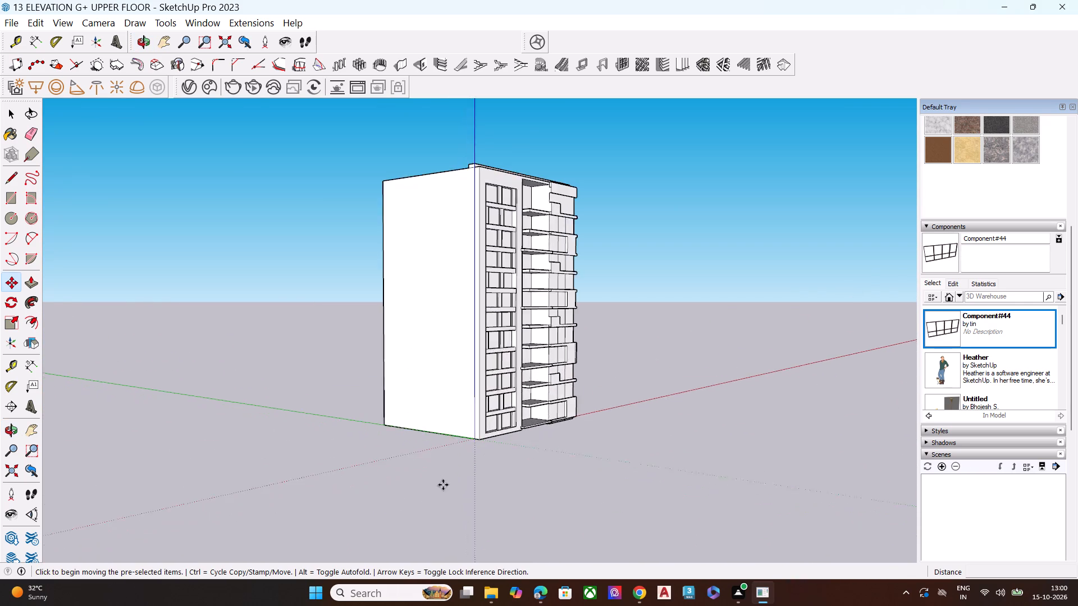
scroll(443, 485, up, 2)
middle_drag(492, 465, 524, 210)
scroll(490, 401, up, 4)
scroll(529, 299, up, 6)
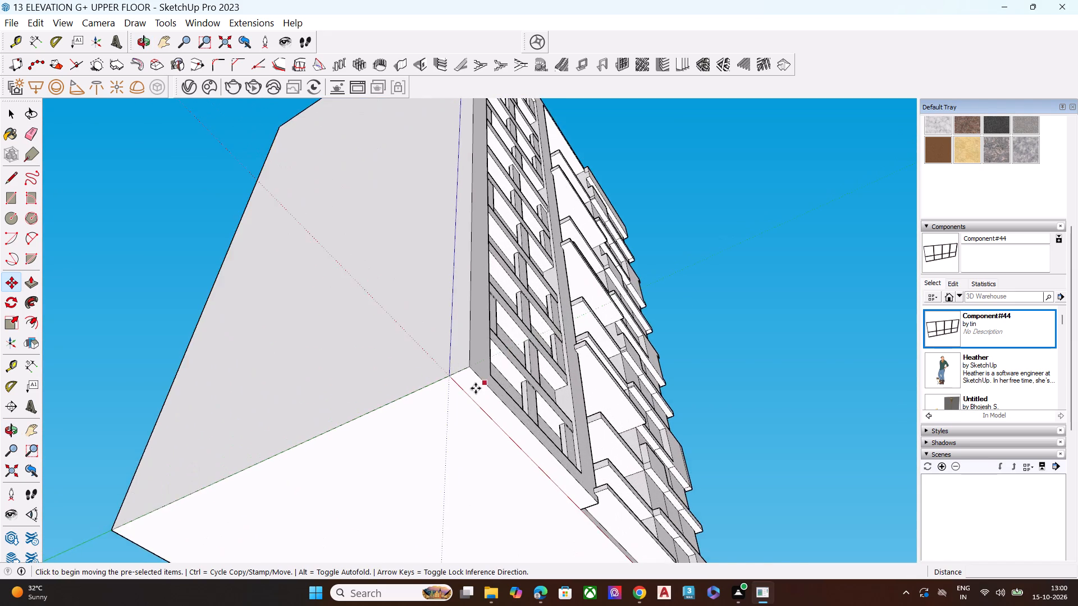
scroll(470, 390, up, 9)
scroll(459, 402, down, 5)
scroll(459, 403, up, 1)
scroll(459, 403, down, 2)
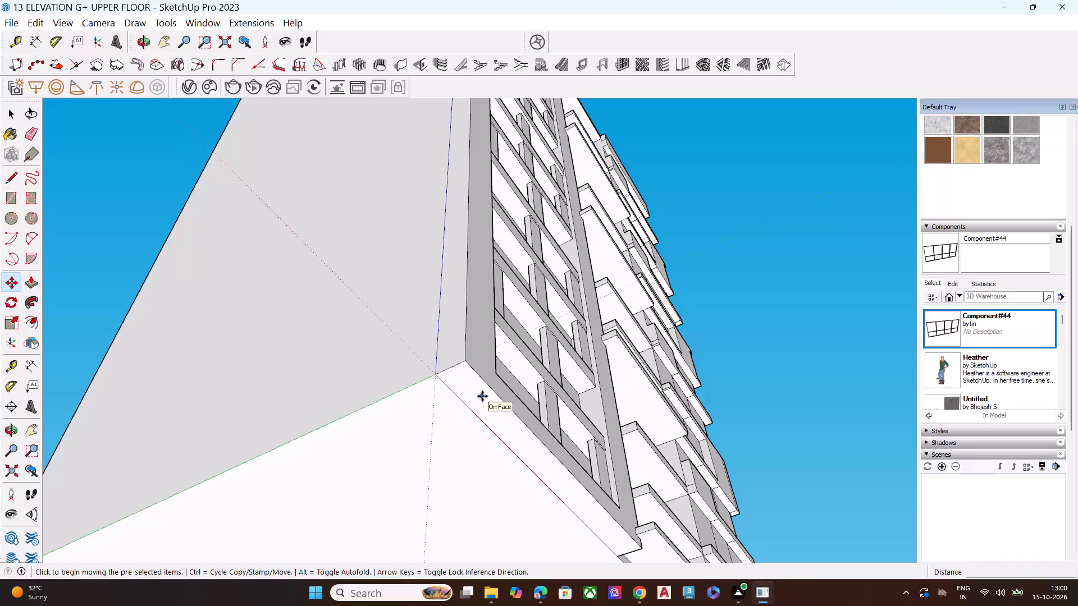
Examine the building and its surroundings from the front and both sides to look for the inserted window component.
scroll(483, 382, down, 4)
scroll(483, 382, up, 3)
scroll(483, 382, down, 3)
middle_drag(647, 352, 524, 567)
scroll(527, 345, down, 2)
scroll(527, 345, up, 2)
scroll(527, 345, down, 4)
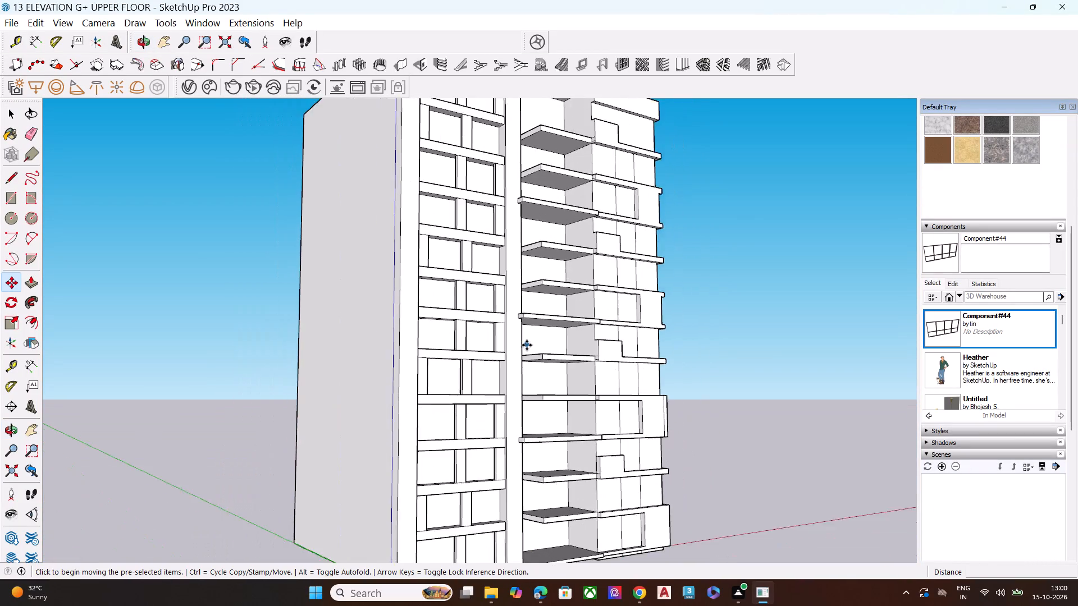
middle_drag(592, 453, 727, 484)
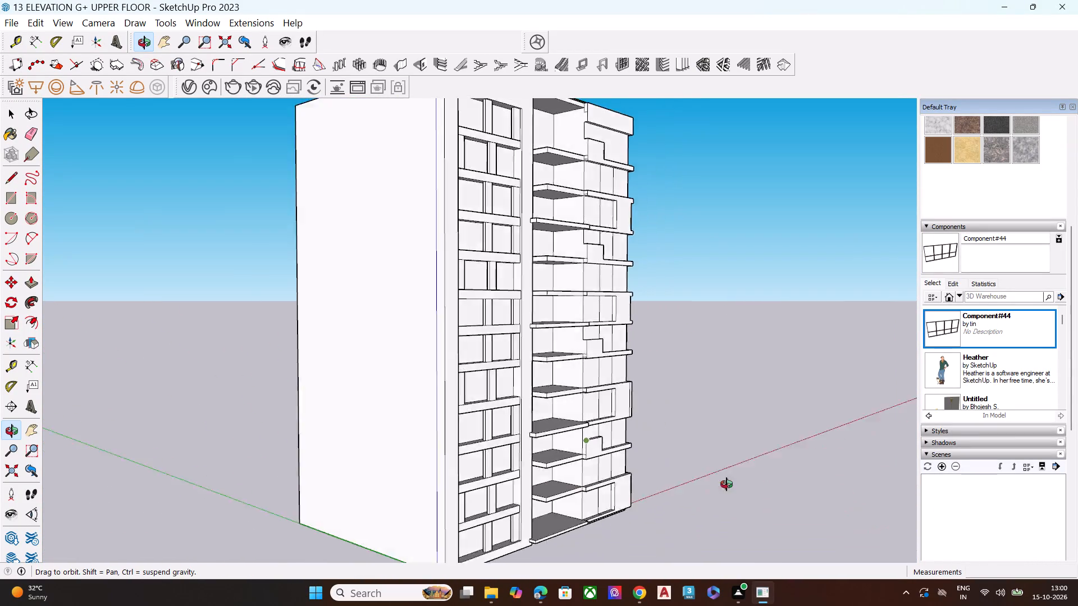
middle_drag(727, 484, 911, 455)
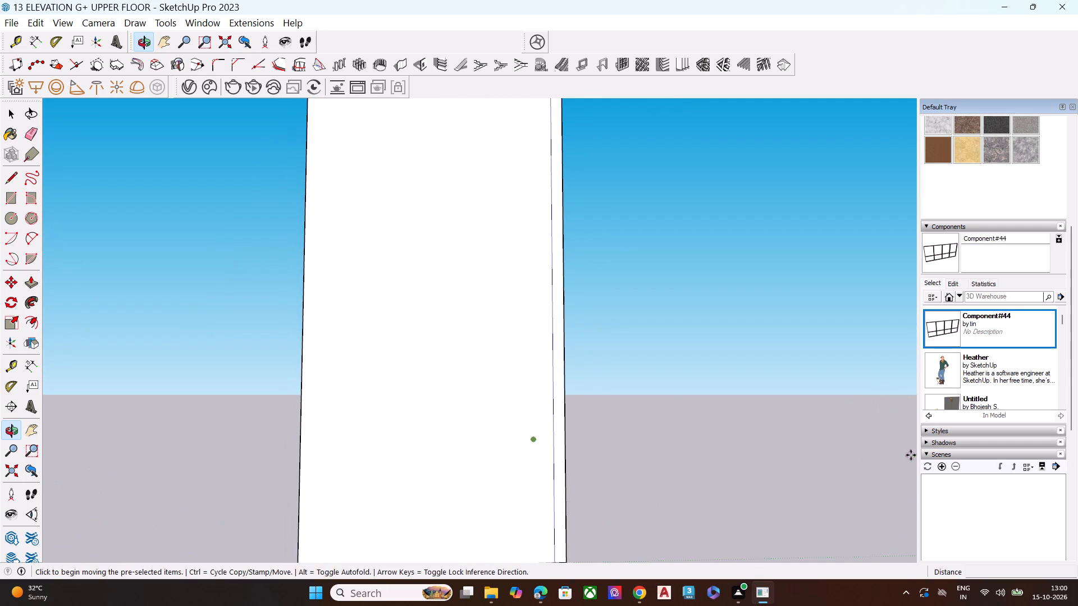
middle_drag(782, 486, 497, 517)
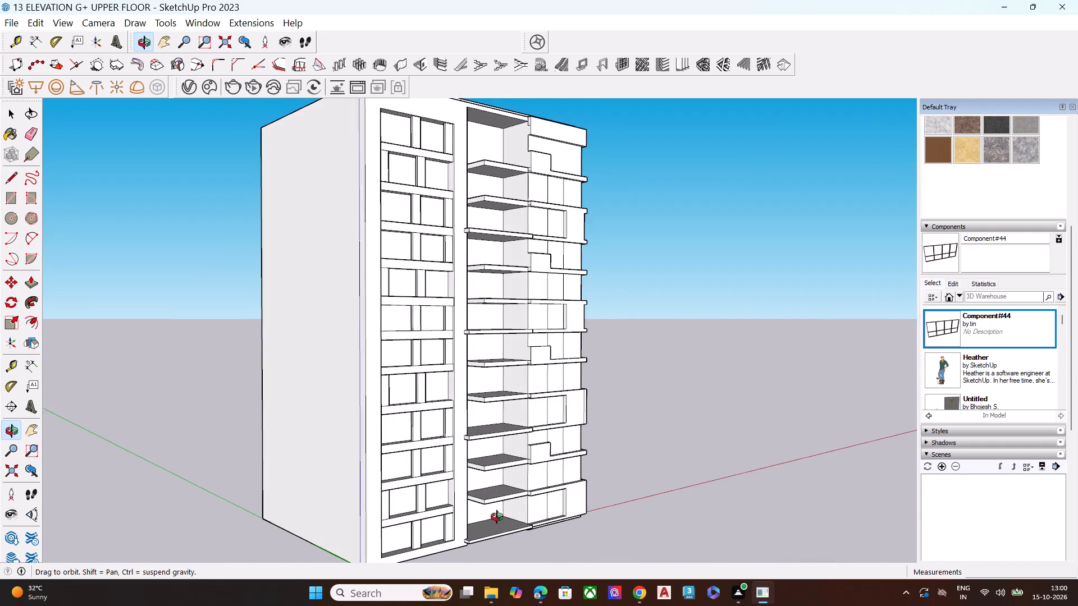
middle_drag(497, 517, 323, 515)
middle_drag(631, 446, 293, 468)
middle_drag(547, 503, 451, 487)
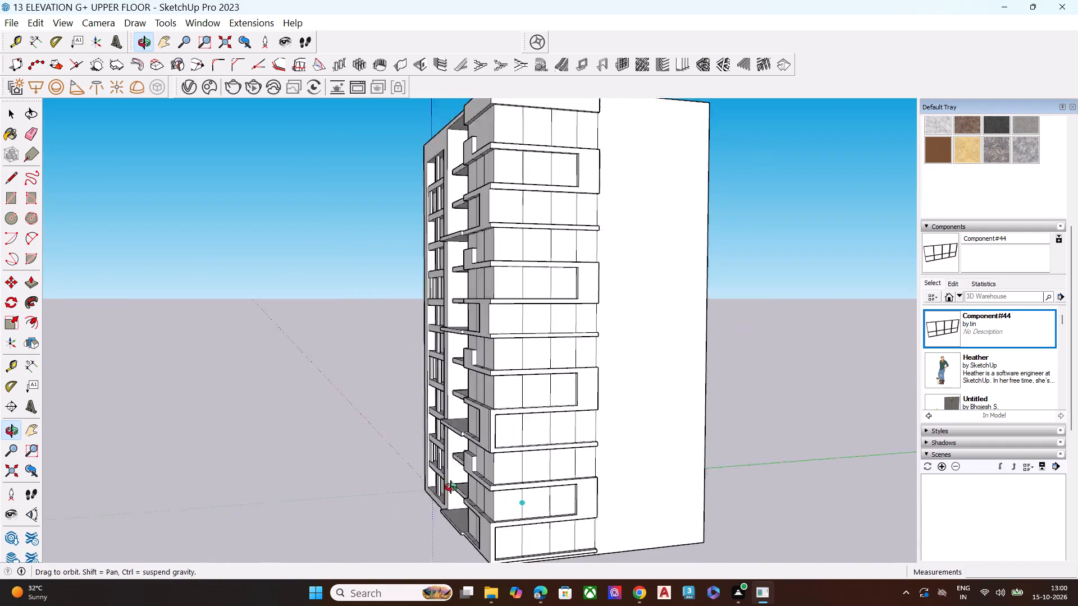
middle_drag(451, 487, 296, 475)
middle_drag(559, 476, 747, 527)
middle_drag(463, 472, 831, 447)
Draw a large upright rectangle standing on the red axis in the open space beside the building.
scroll(831, 447, up, 2)
scroll(640, 368, down, 4)
scroll(619, 380, up, 1)
scroll(618, 380, down, 6)
scroll(698, 454, up, 3)
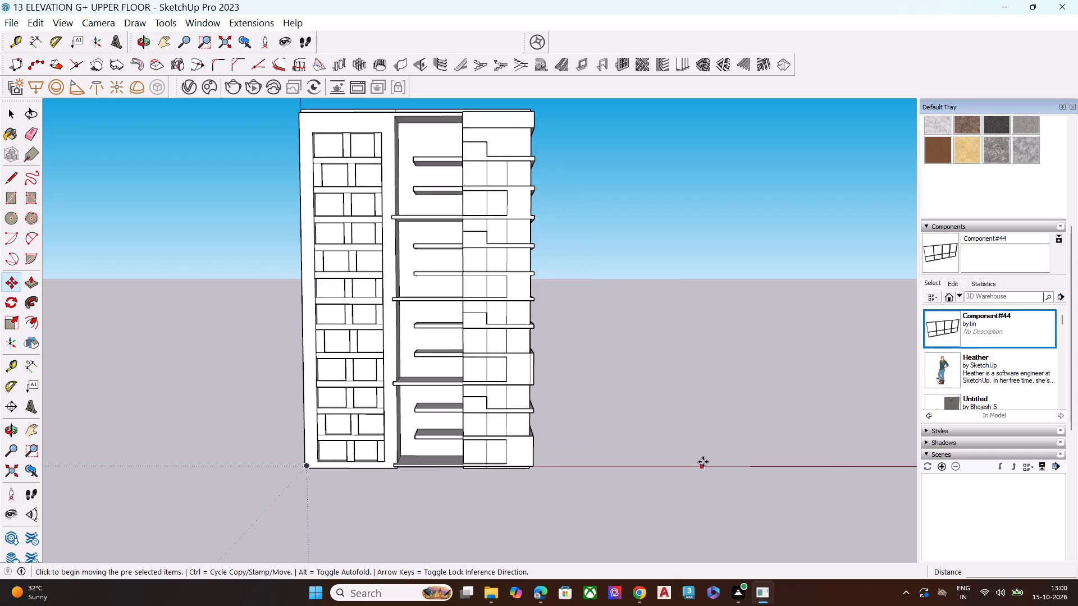
scroll(703, 462, up, 2)
click(704, 466)
key(space)
key(space)
key(r)
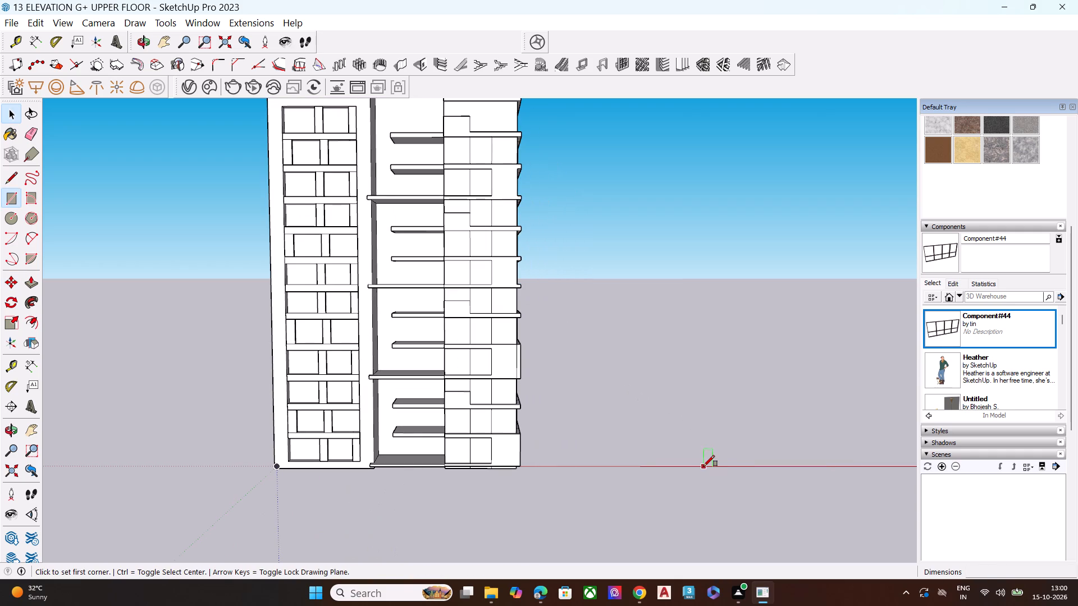
drag(678, 465, 782, 429)
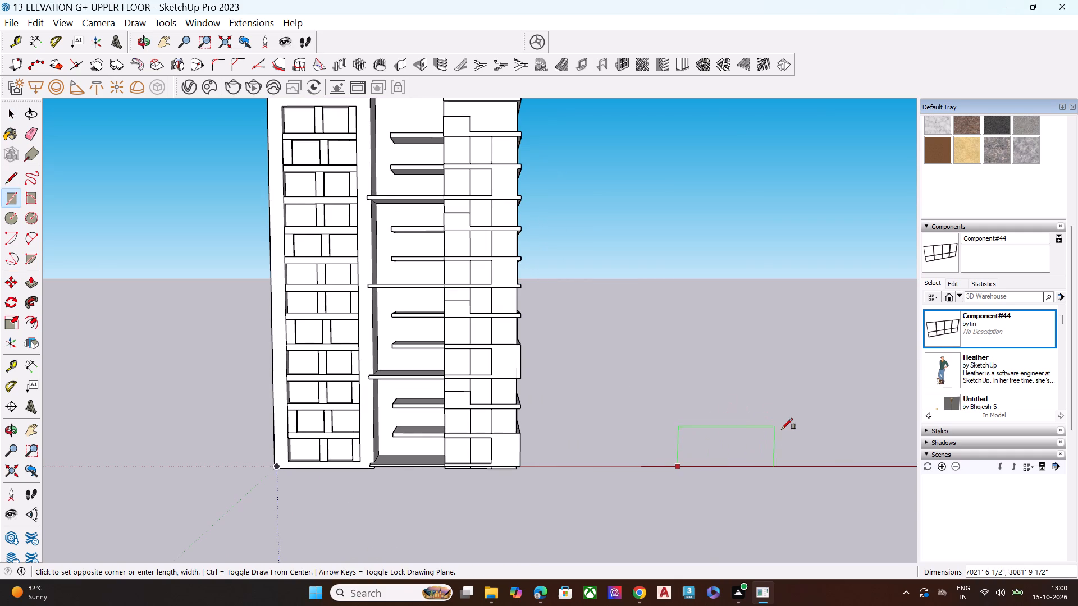
drag(782, 429, 784, 429)
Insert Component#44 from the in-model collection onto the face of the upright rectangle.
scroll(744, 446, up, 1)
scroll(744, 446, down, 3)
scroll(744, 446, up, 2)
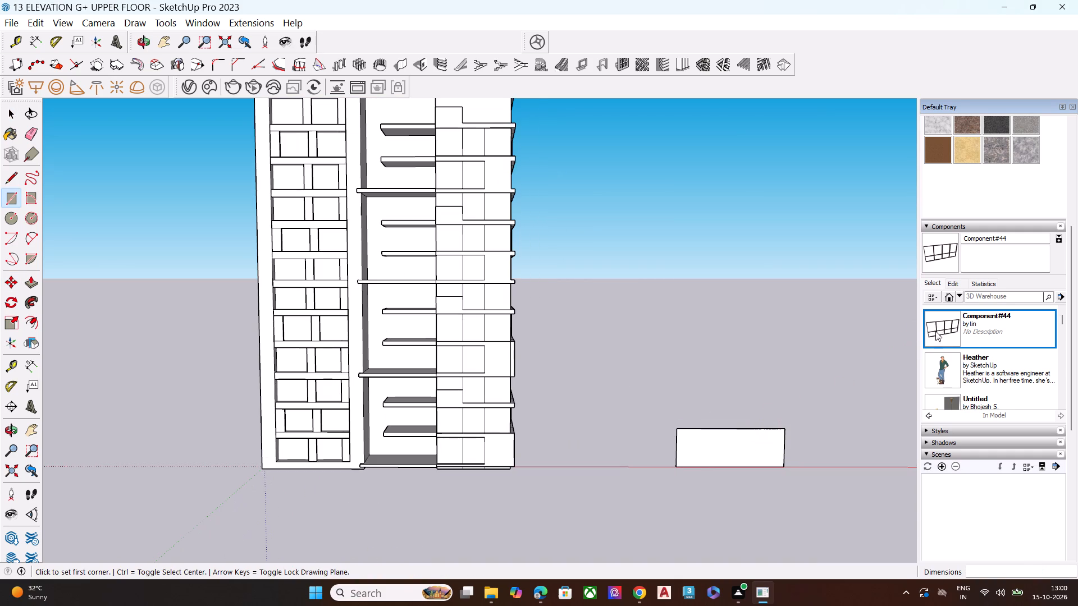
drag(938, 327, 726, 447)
Examine the rectangle's face up close around the insertion point to locate the window component.
scroll(728, 454, up, 2)
scroll(728, 458, down, 1)
scroll(729, 460, up, 6)
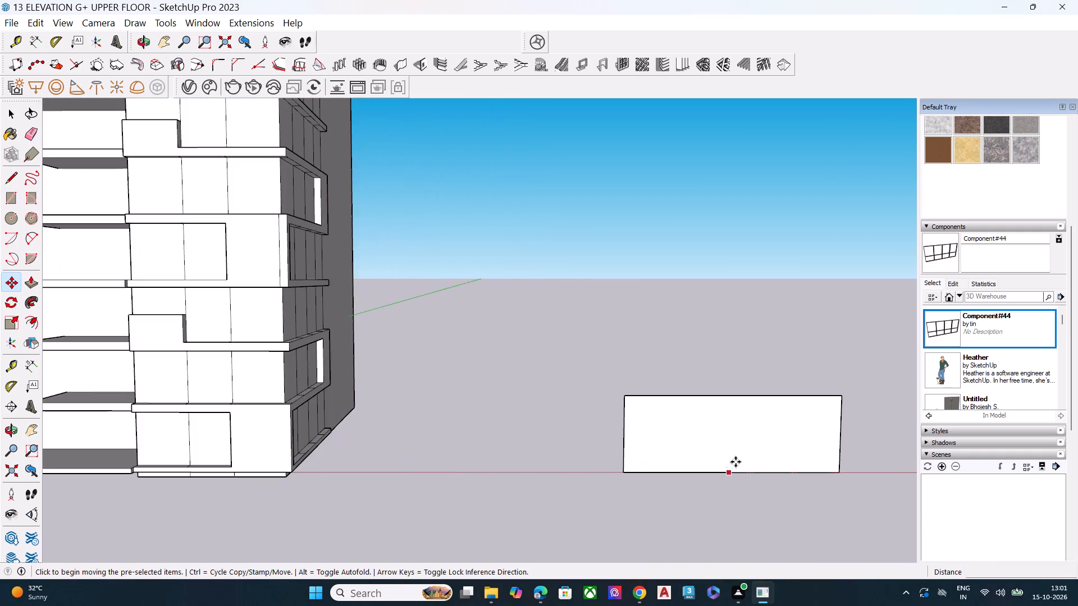
scroll(737, 461, up, 9)
middle_drag(737, 459, 755, 406)
scroll(690, 437, up, 7)
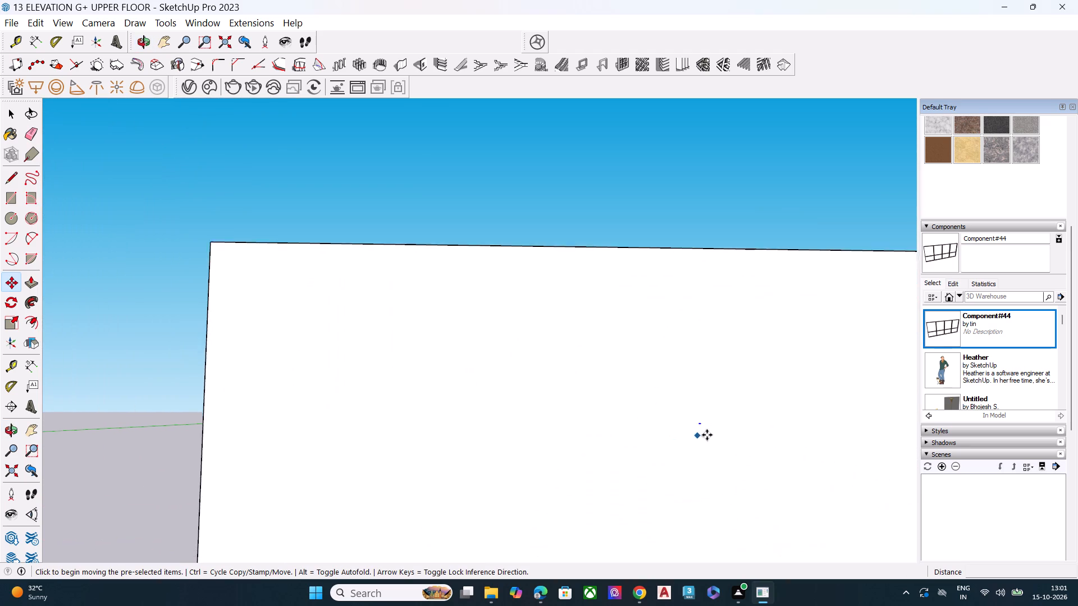
scroll(707, 435, down, 2)
scroll(707, 435, up, 11)
scroll(696, 406, down, 3)
scroll(696, 406, up, 2)
scroll(696, 406, down, 1)
scroll(696, 406, up, 5)
scroll(693, 426, down, 1)
scroll(693, 426, up, 6)
scroll(691, 431, down, 1)
scroll(691, 430, up, 6)
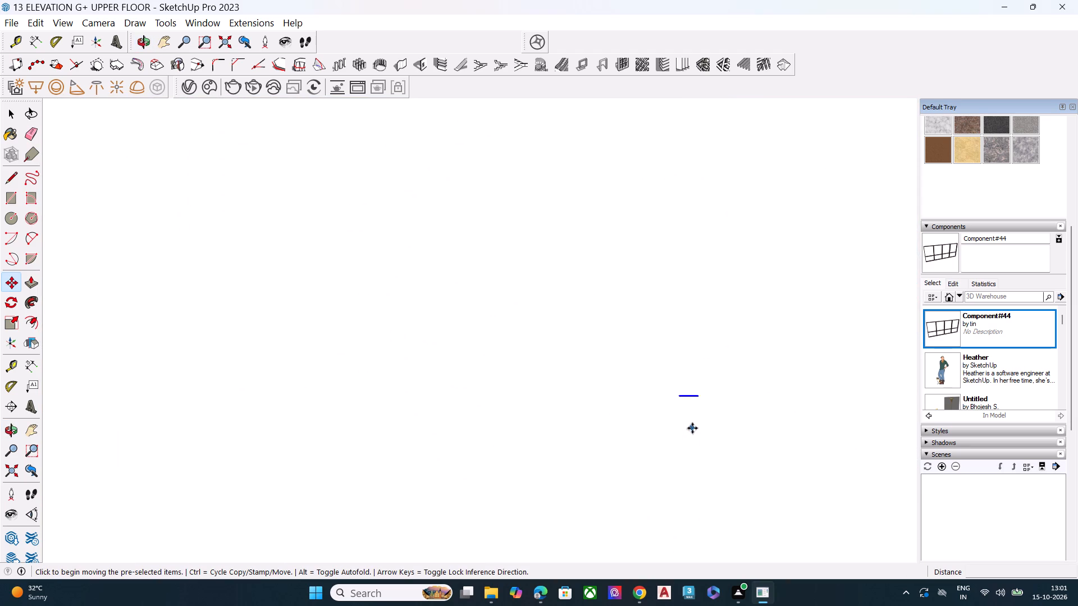
scroll(692, 428, up, 4)
scroll(703, 379, up, 11)
scroll(675, 391, down, 1)
scroll(674, 391, up, 10)
scroll(608, 378, up, 1)
scroll(608, 378, down, 1)
scroll(608, 378, up, 6)
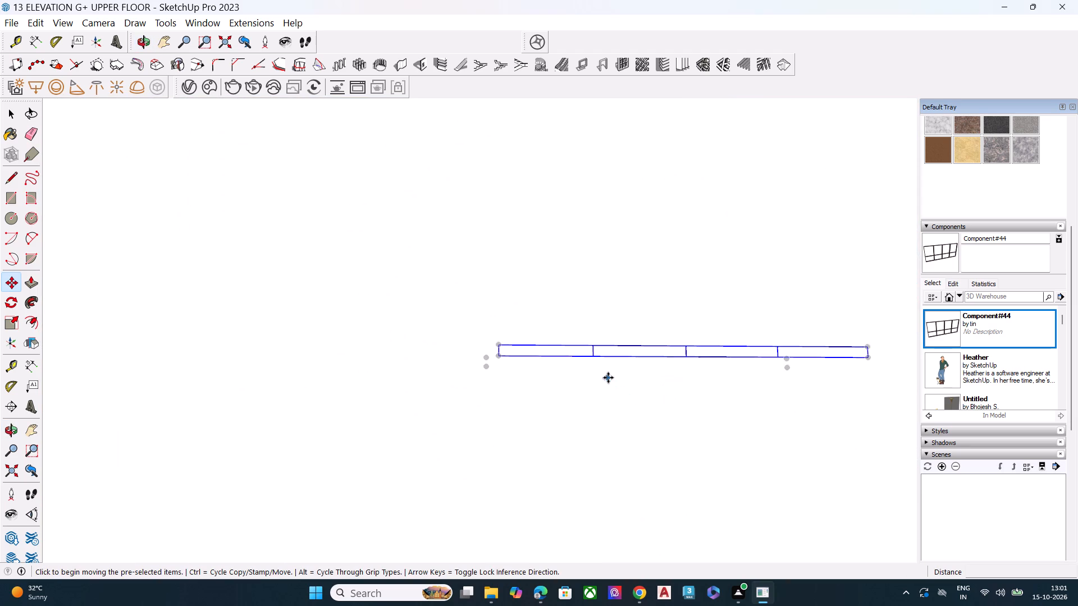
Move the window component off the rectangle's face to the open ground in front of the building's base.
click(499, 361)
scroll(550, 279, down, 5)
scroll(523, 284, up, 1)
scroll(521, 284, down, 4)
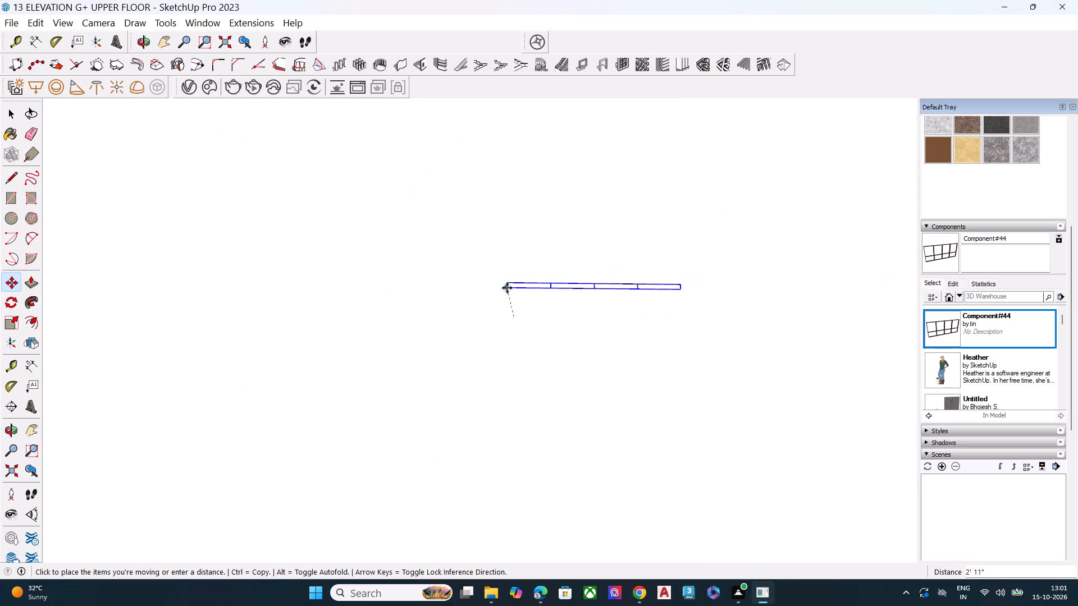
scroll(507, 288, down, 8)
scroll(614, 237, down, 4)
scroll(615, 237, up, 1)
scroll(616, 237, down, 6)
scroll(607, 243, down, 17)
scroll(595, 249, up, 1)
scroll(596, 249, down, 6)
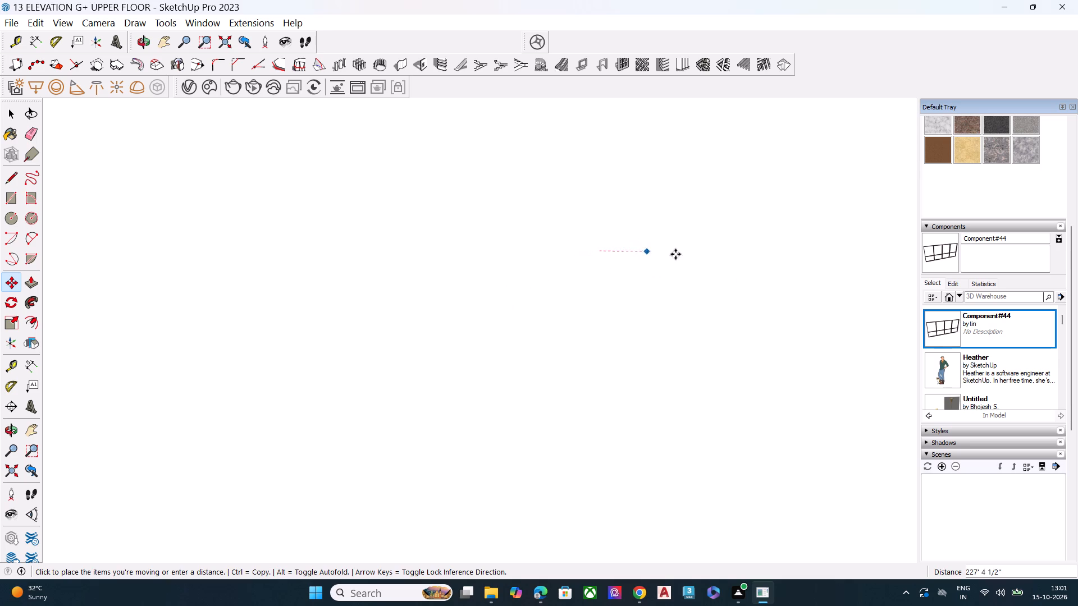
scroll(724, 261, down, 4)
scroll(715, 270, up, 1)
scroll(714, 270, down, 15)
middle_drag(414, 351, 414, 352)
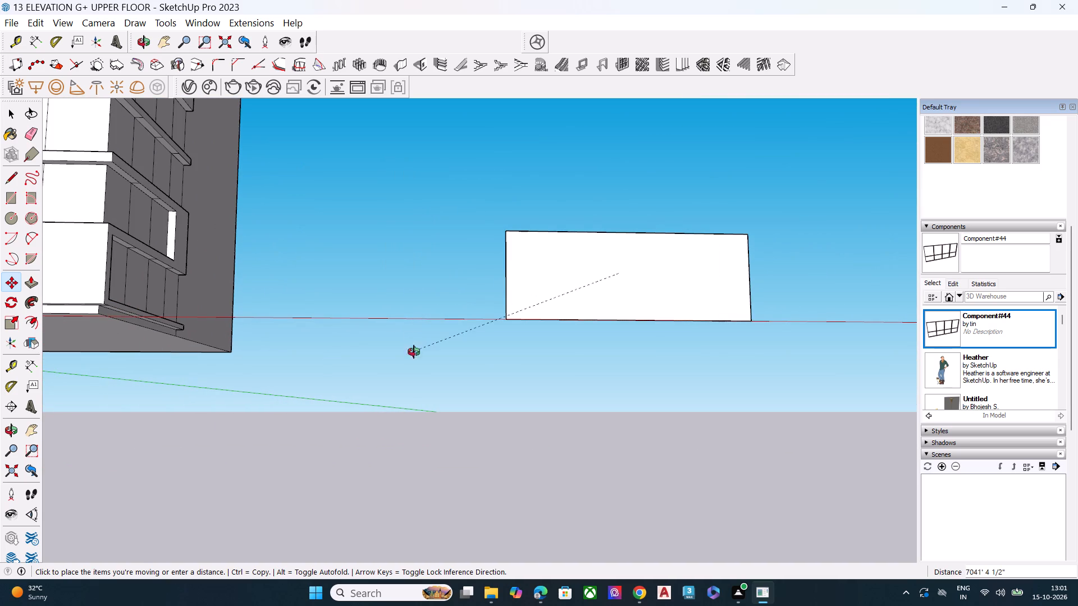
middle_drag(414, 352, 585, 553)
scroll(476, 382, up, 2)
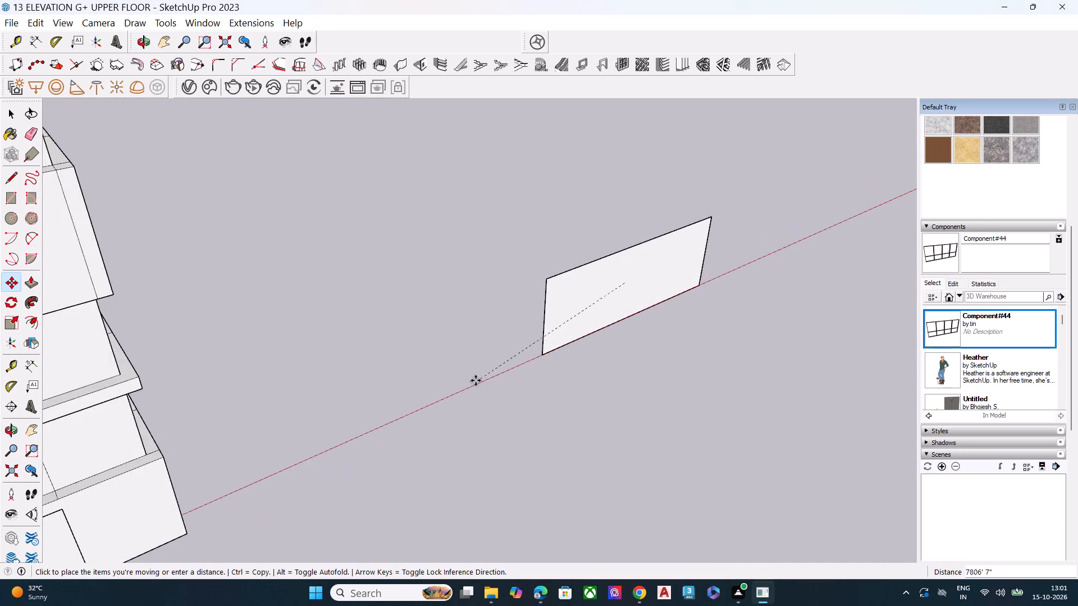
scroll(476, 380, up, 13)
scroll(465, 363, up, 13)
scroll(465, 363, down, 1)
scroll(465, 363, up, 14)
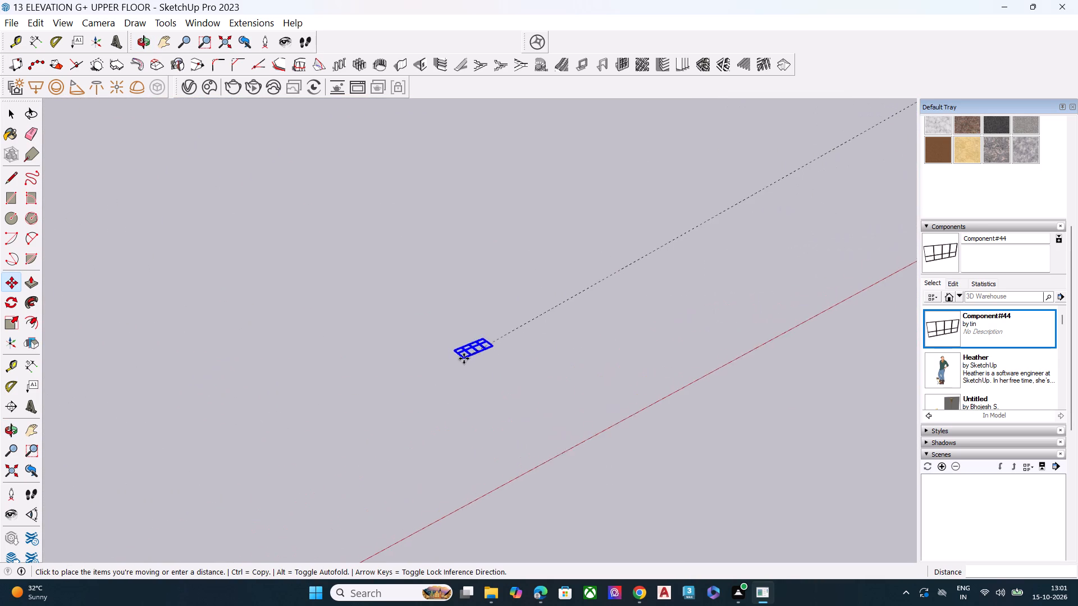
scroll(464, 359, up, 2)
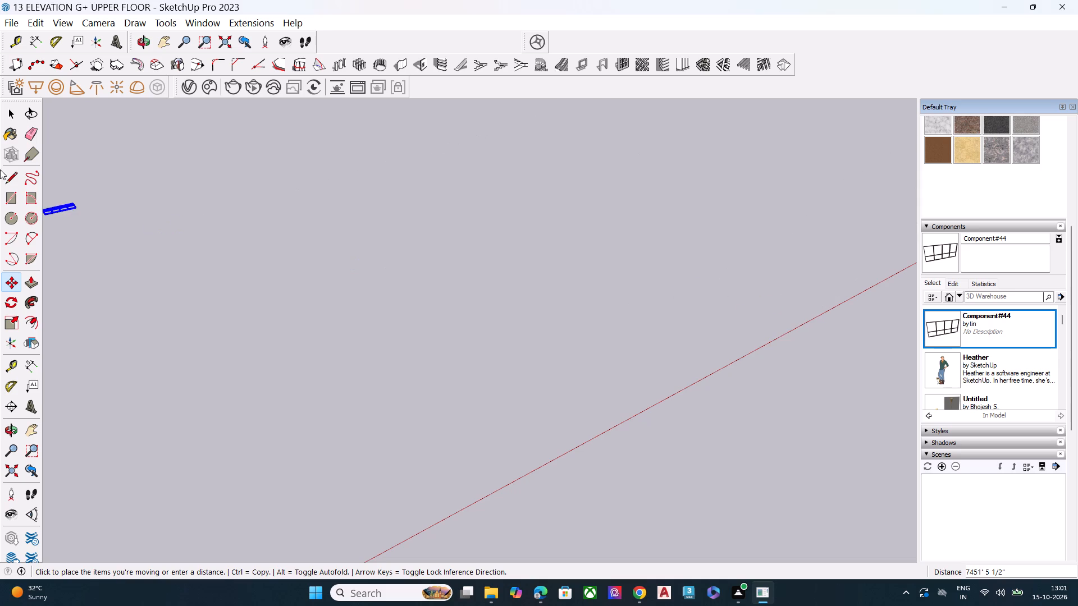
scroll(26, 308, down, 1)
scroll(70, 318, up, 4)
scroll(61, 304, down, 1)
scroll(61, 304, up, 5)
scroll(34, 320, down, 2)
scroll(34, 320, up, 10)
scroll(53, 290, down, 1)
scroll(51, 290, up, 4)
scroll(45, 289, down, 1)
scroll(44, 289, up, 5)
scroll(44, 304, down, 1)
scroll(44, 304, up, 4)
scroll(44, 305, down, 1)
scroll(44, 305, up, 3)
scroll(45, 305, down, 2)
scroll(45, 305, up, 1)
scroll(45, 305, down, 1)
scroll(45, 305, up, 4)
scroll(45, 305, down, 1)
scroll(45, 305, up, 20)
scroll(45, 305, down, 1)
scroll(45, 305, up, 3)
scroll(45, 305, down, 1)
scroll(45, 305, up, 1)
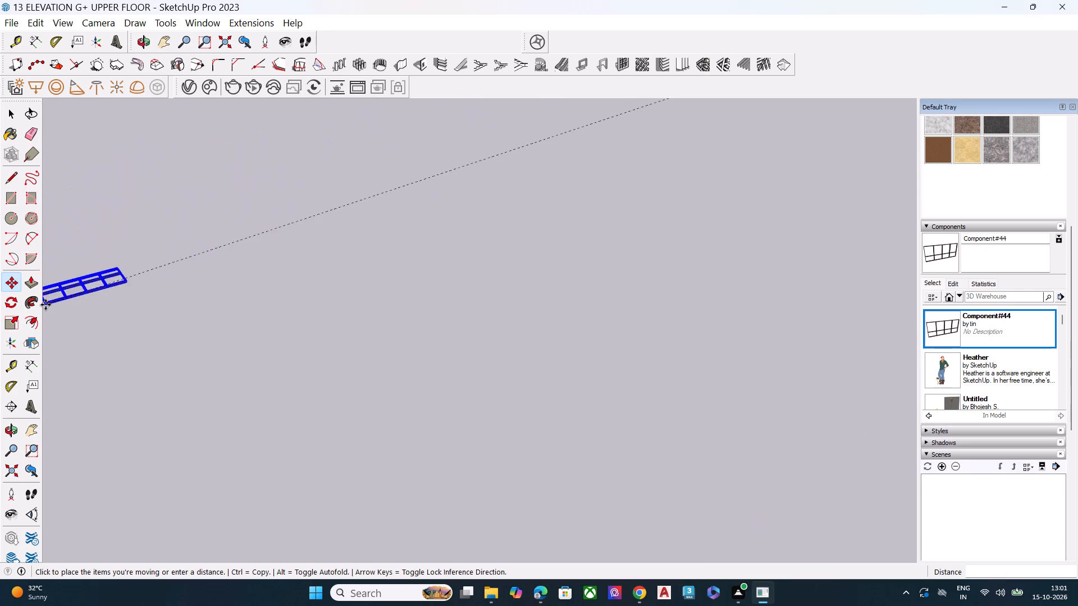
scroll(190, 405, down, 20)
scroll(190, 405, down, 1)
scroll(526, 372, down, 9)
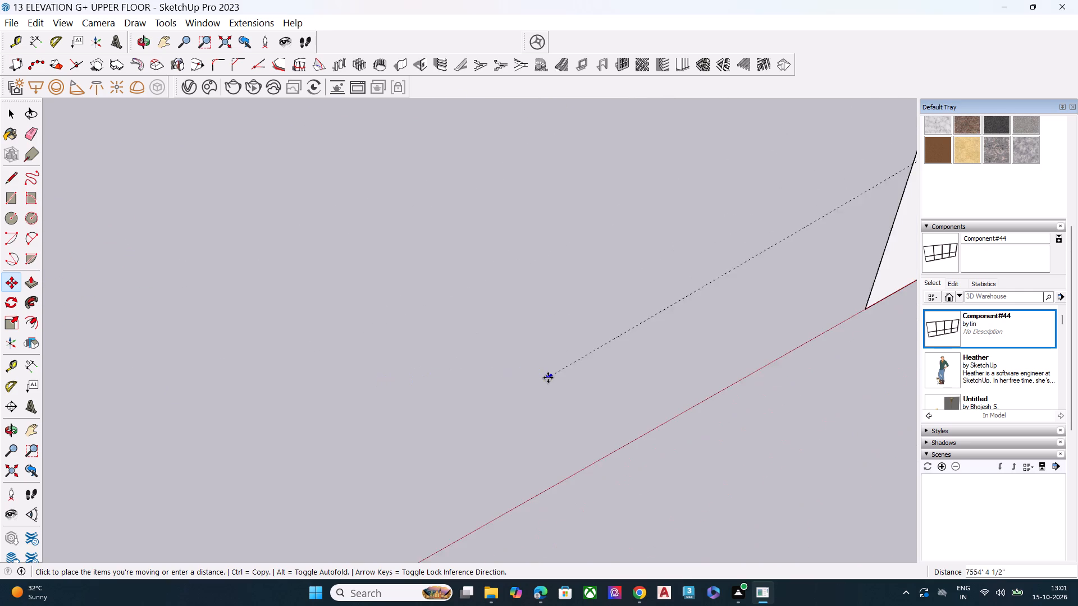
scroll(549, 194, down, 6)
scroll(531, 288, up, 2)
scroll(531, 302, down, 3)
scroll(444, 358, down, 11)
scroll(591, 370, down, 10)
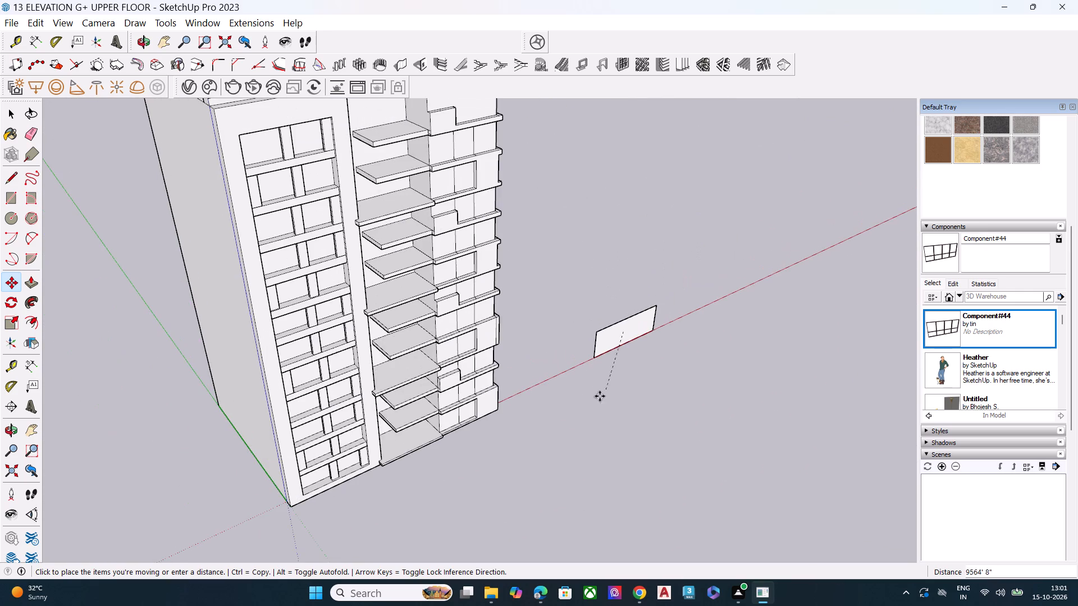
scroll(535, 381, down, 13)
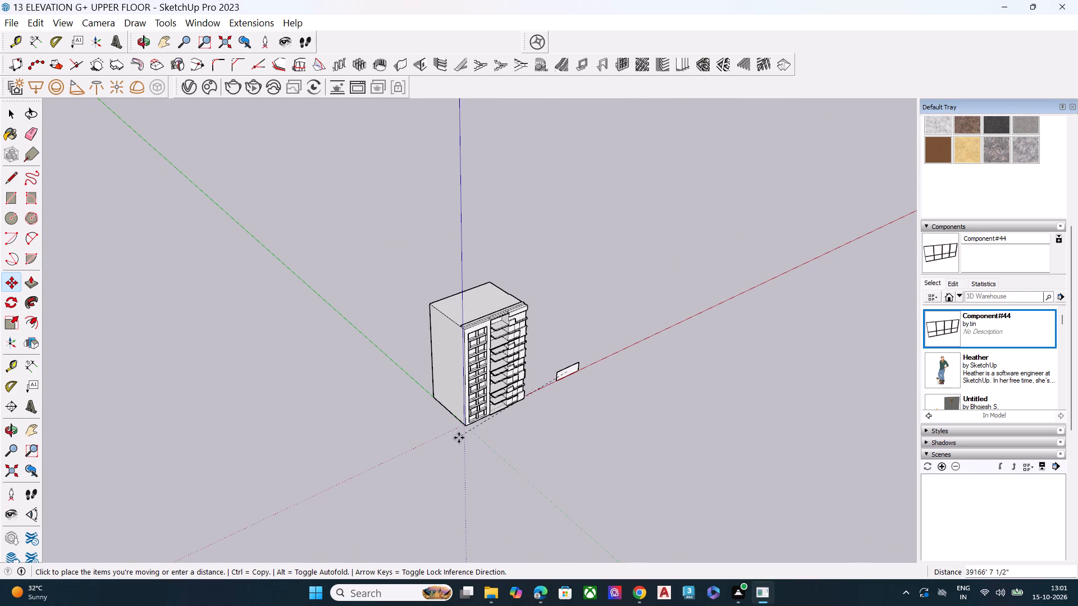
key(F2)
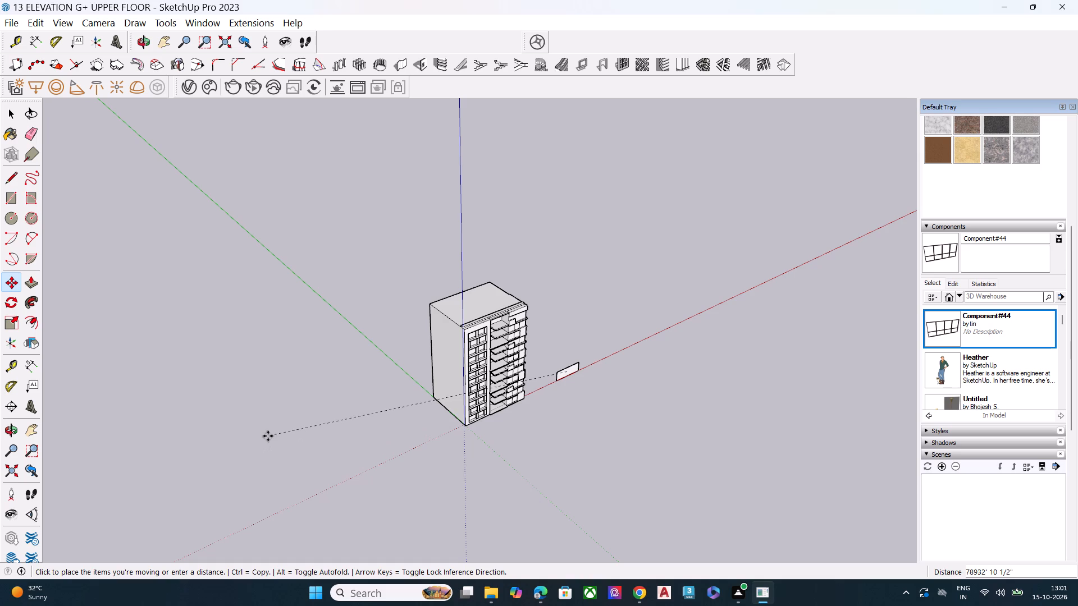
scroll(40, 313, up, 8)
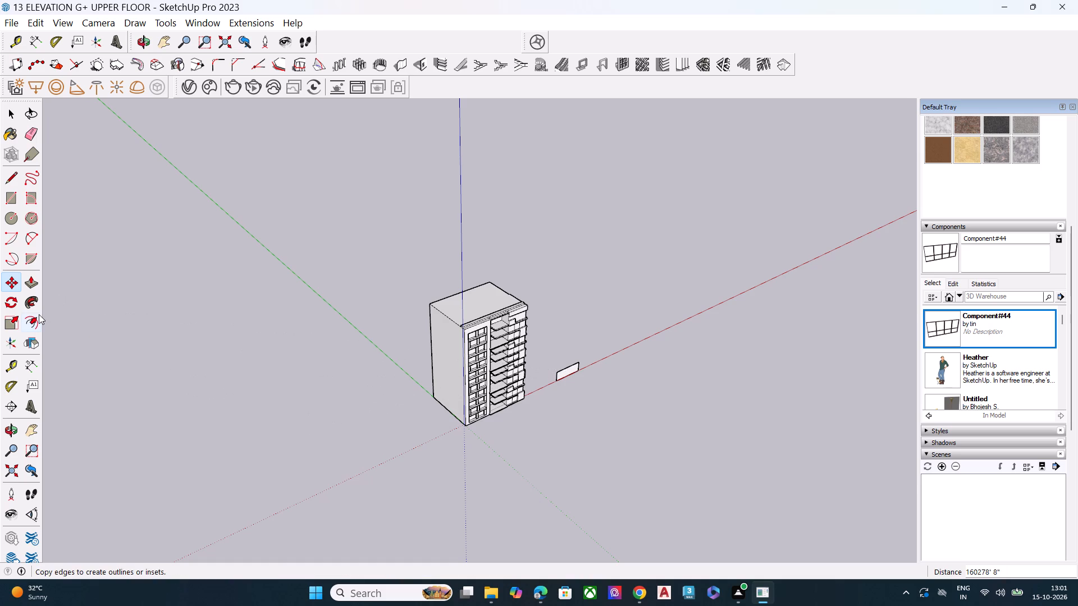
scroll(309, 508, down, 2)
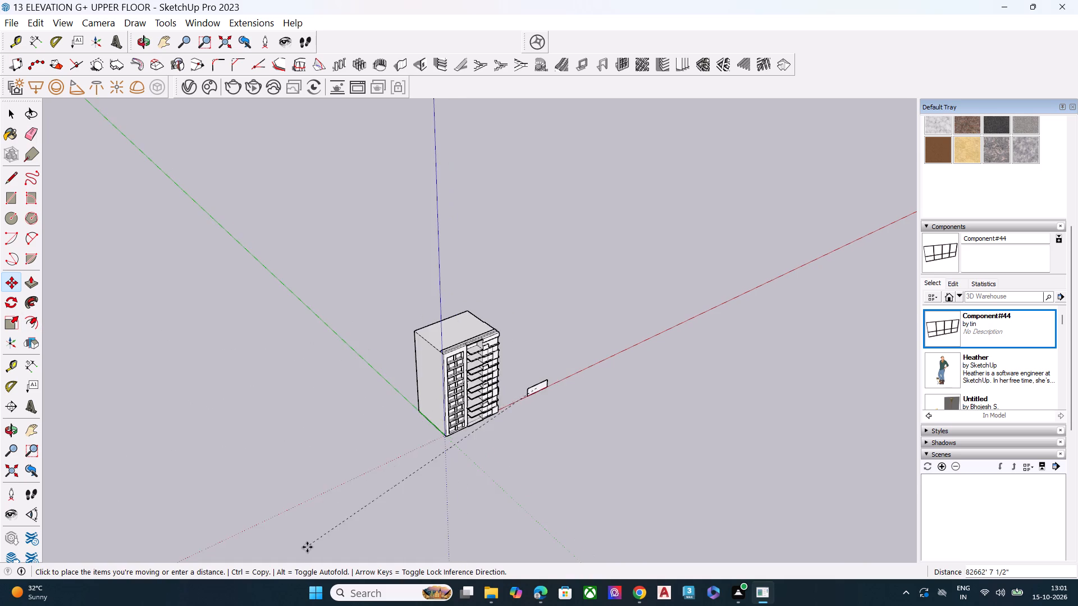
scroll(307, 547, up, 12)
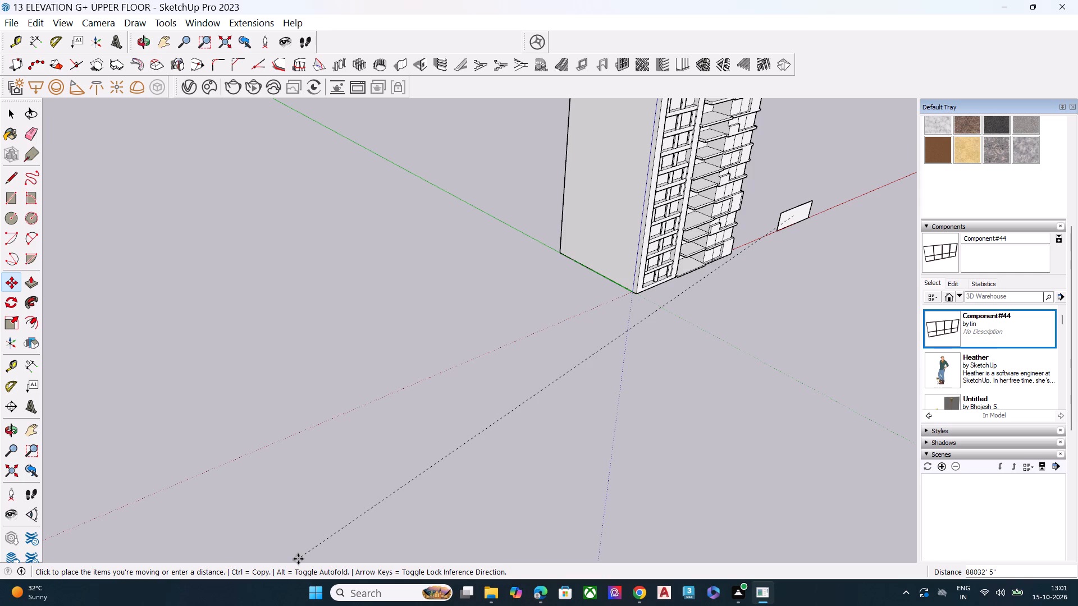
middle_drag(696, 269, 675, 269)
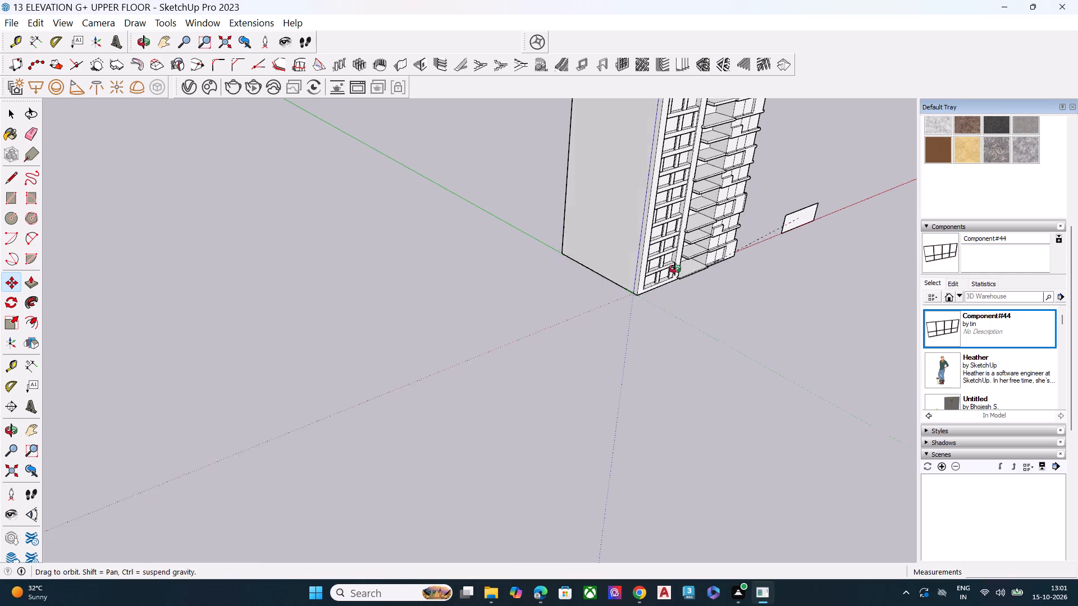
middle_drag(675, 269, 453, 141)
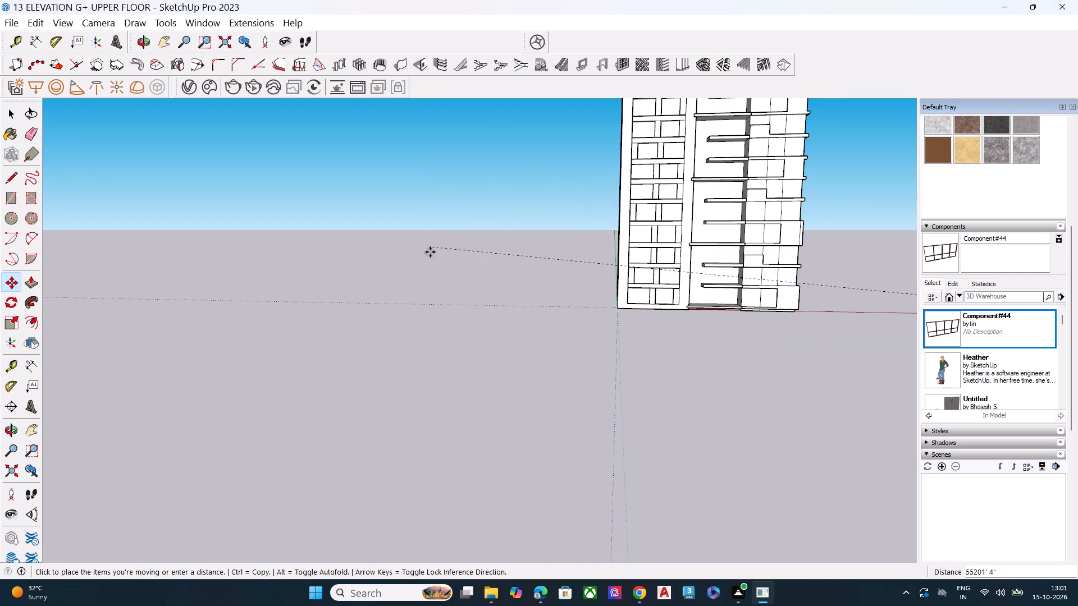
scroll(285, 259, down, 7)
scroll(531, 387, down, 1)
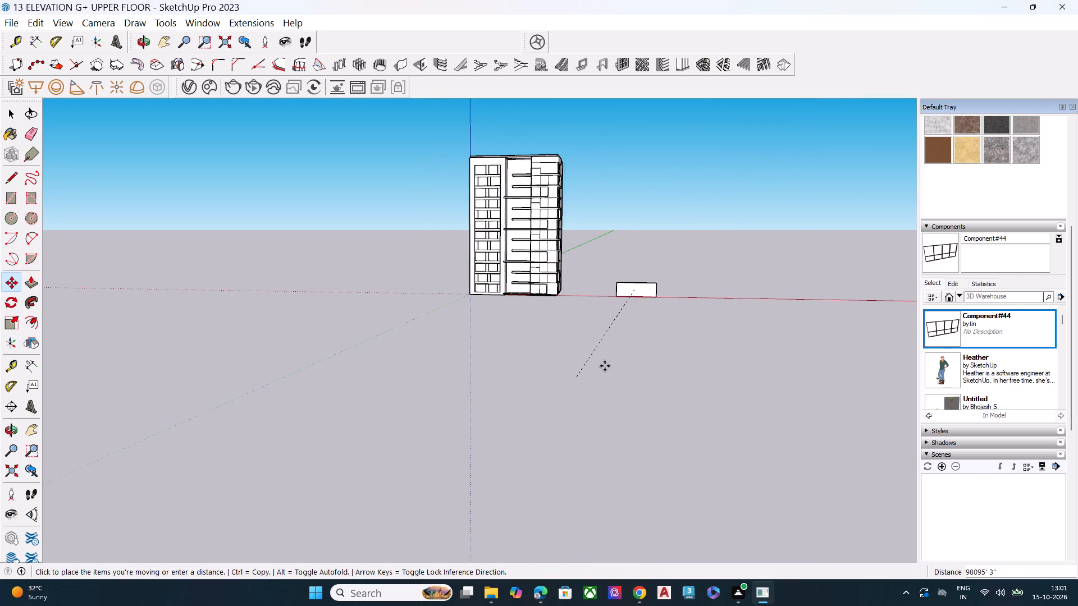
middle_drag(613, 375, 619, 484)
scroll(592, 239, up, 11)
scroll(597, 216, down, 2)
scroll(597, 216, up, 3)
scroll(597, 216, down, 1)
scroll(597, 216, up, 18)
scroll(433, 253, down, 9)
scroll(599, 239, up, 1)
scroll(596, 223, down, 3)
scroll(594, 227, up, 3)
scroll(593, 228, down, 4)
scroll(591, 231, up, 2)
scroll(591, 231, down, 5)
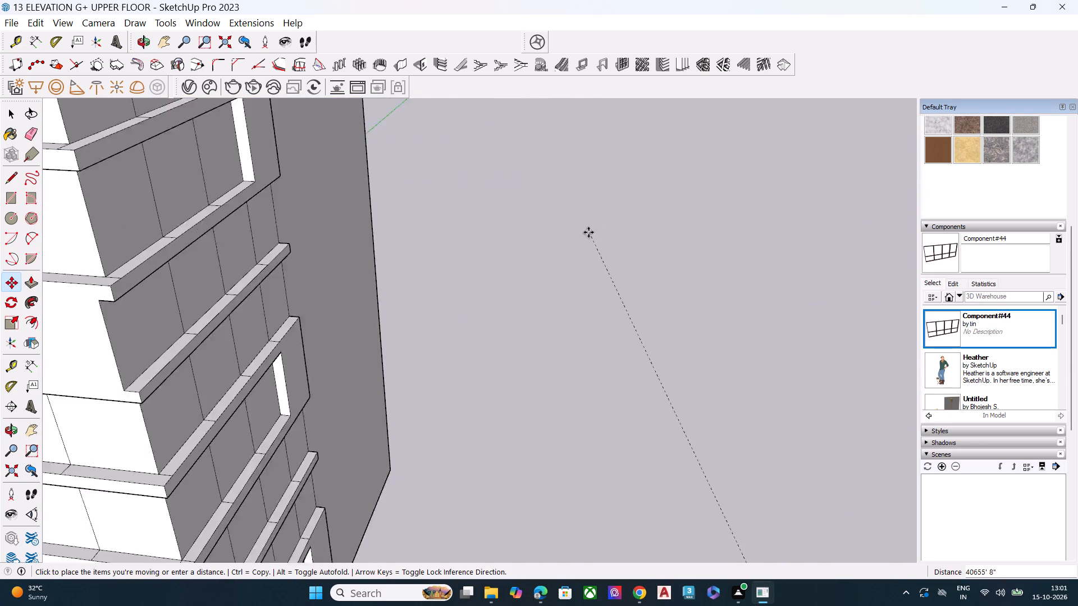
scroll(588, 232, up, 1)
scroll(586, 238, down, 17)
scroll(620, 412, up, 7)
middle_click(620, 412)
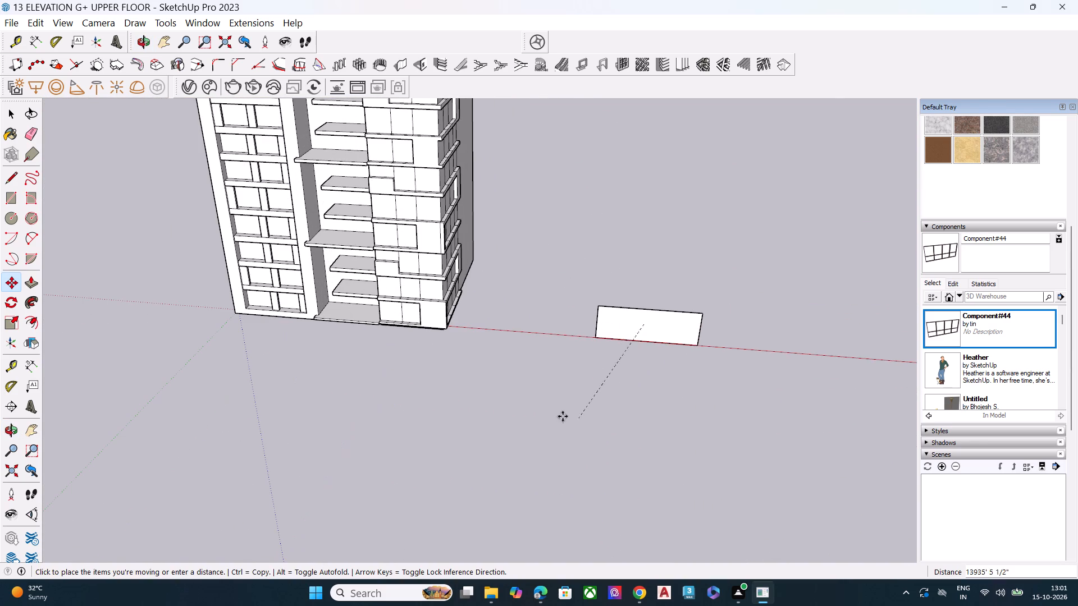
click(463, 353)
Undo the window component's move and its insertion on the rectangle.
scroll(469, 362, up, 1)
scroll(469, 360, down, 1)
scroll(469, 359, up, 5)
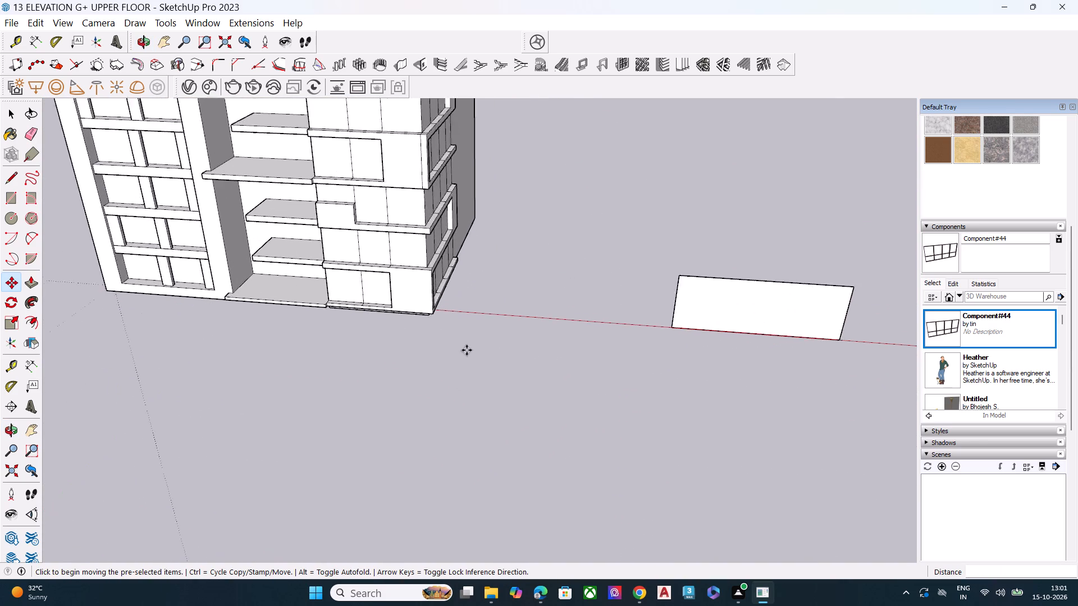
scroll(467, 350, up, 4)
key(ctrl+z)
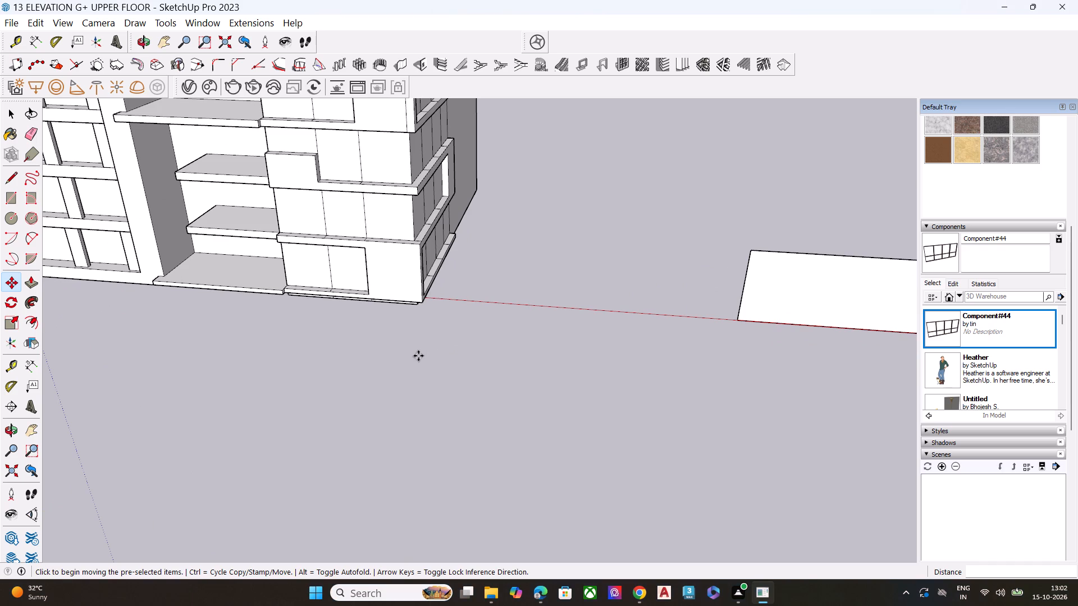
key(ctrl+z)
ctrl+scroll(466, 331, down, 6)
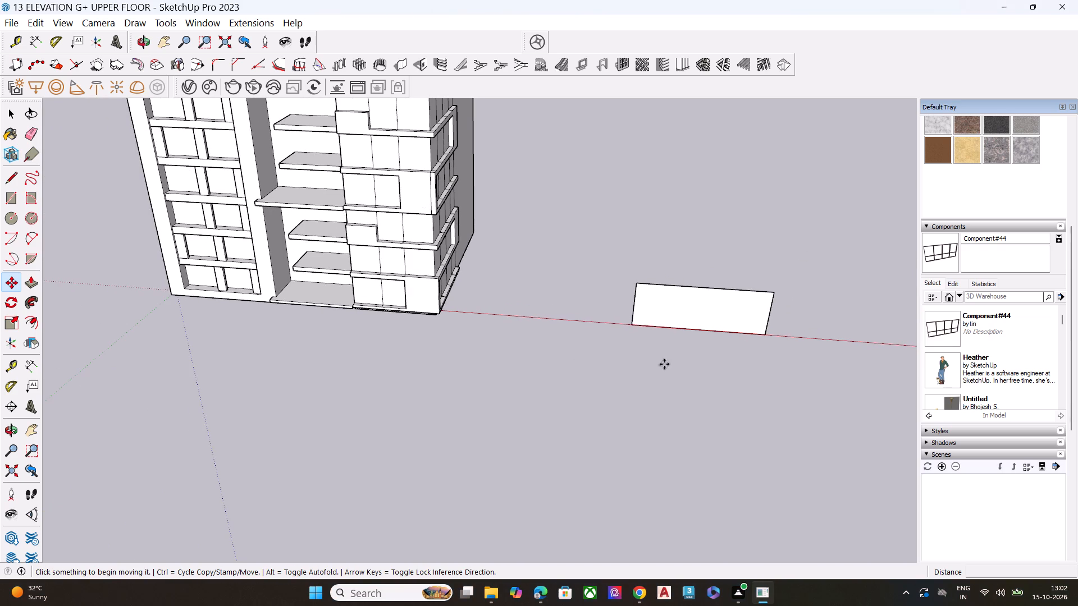
Insert Component#44 from the in-model collection onto the face of the upright rectangle beside the building.
ctrl+middle_drag(684, 368, 712, 304)
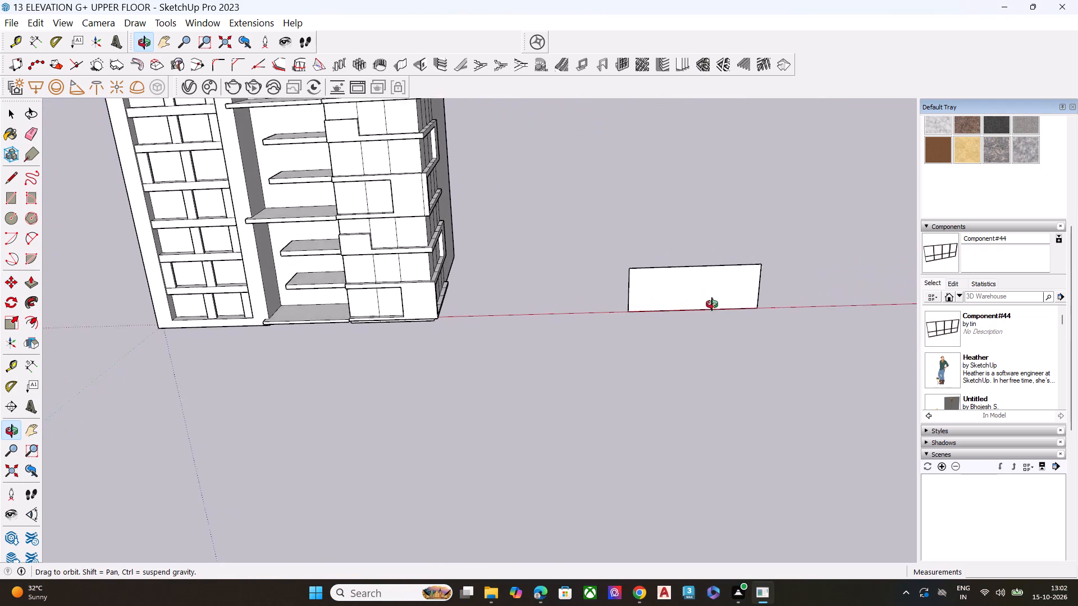
ctrl+middle_drag(712, 304, 93, 383)
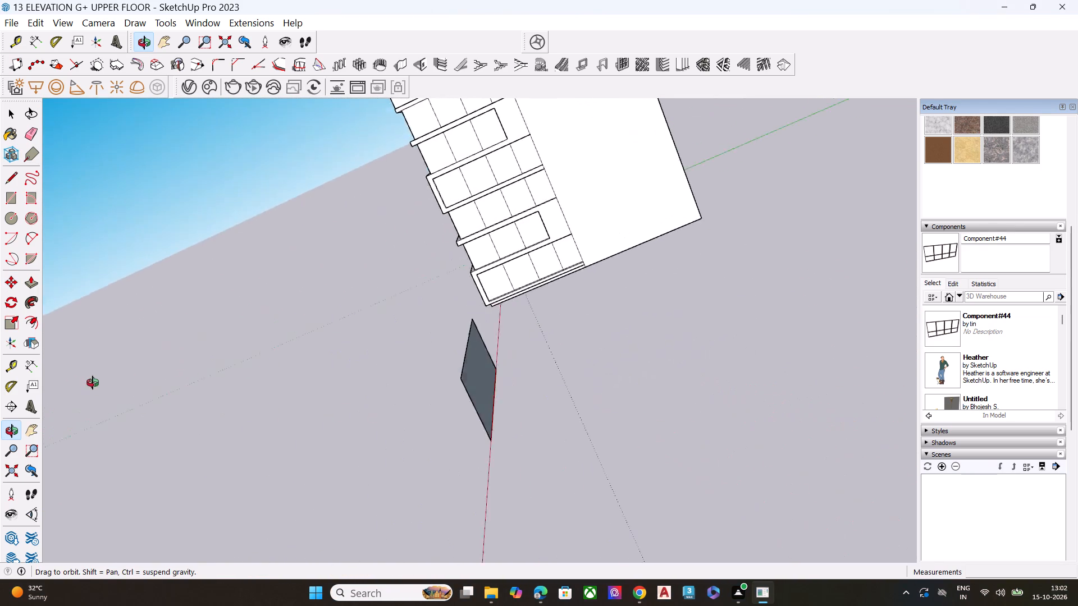
ctrl+middle_drag(93, 383, 269, 222)
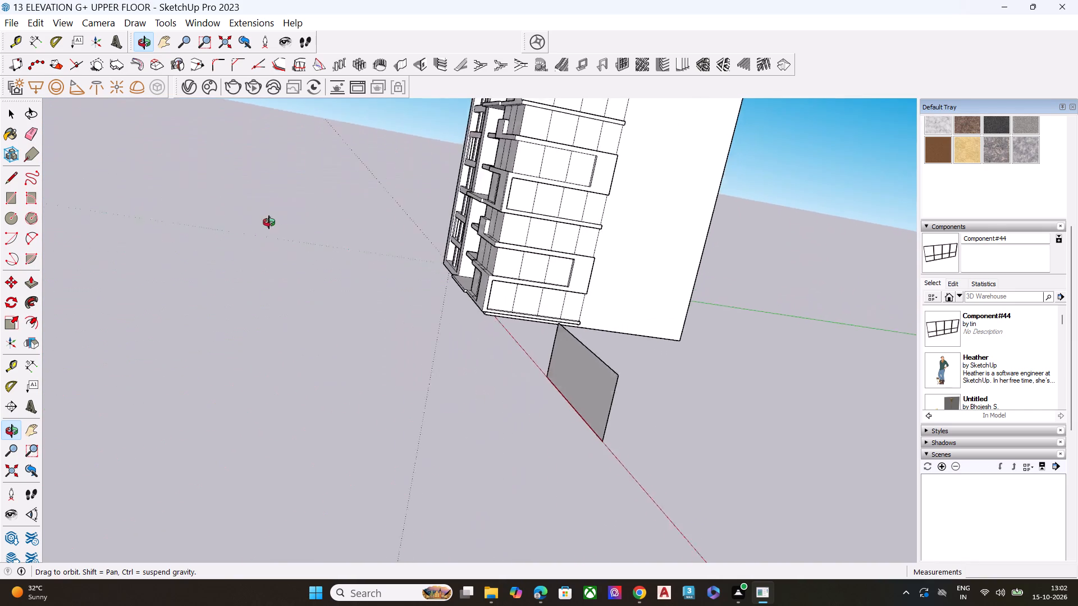
ctrl+middle_drag(269, 222, 852, 291)
ctrl+scroll(663, 432, down, 1)
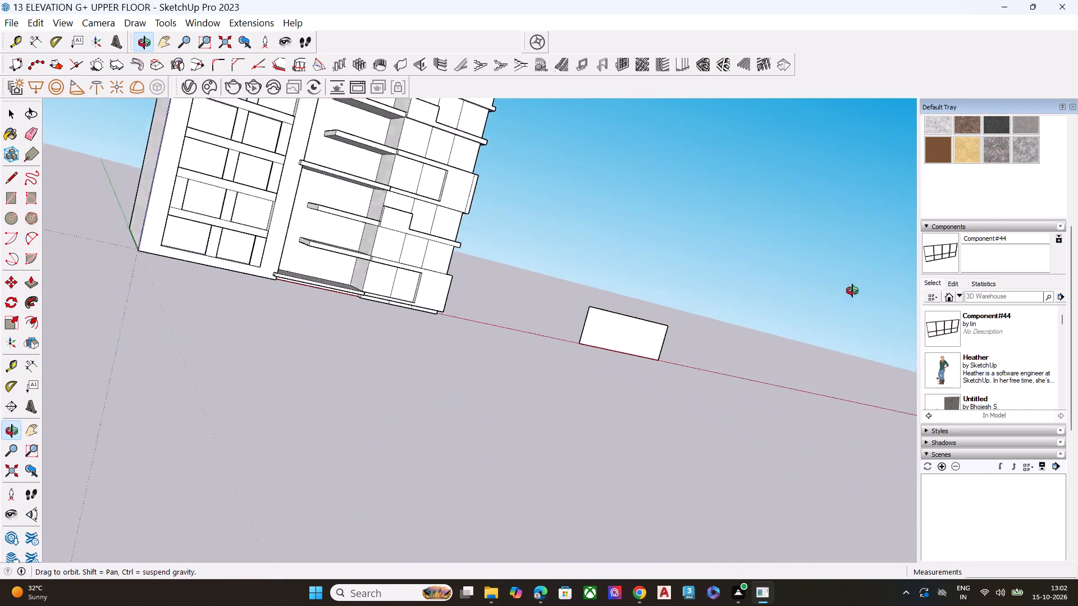
ctrl+middle_drag(852, 291, 227, 387)
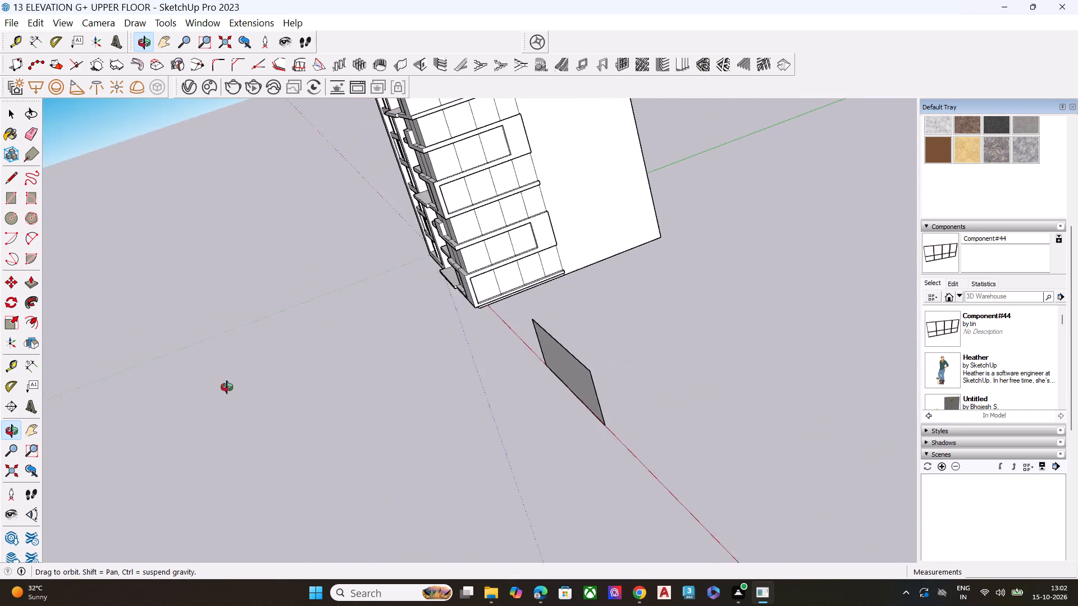
ctrl+middle_drag(227, 387, 903, 224)
scroll(903, 224, up, 1)
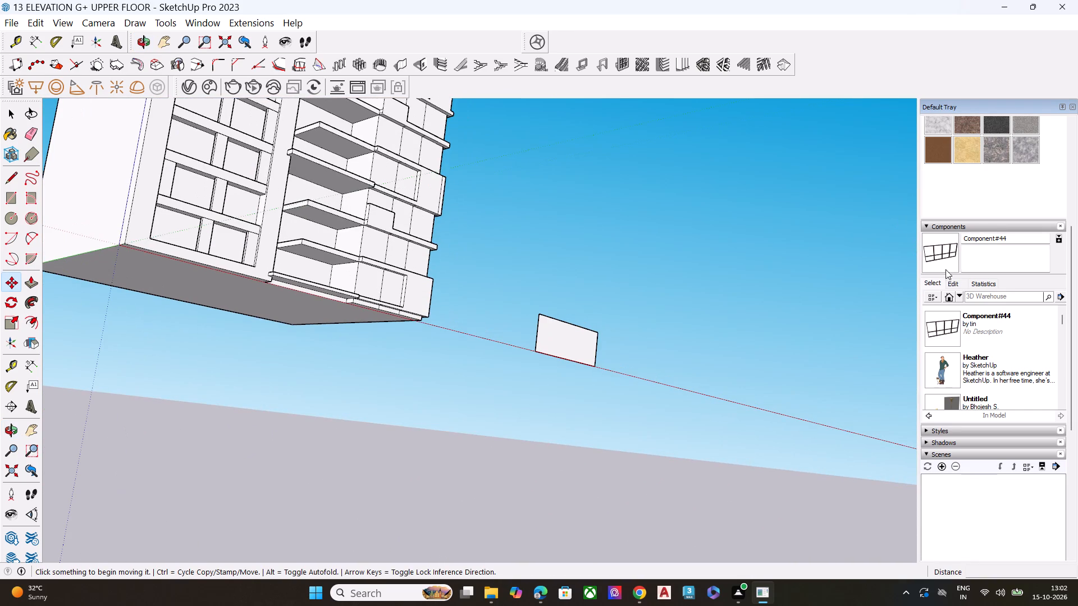
drag(948, 332, 567, 339)
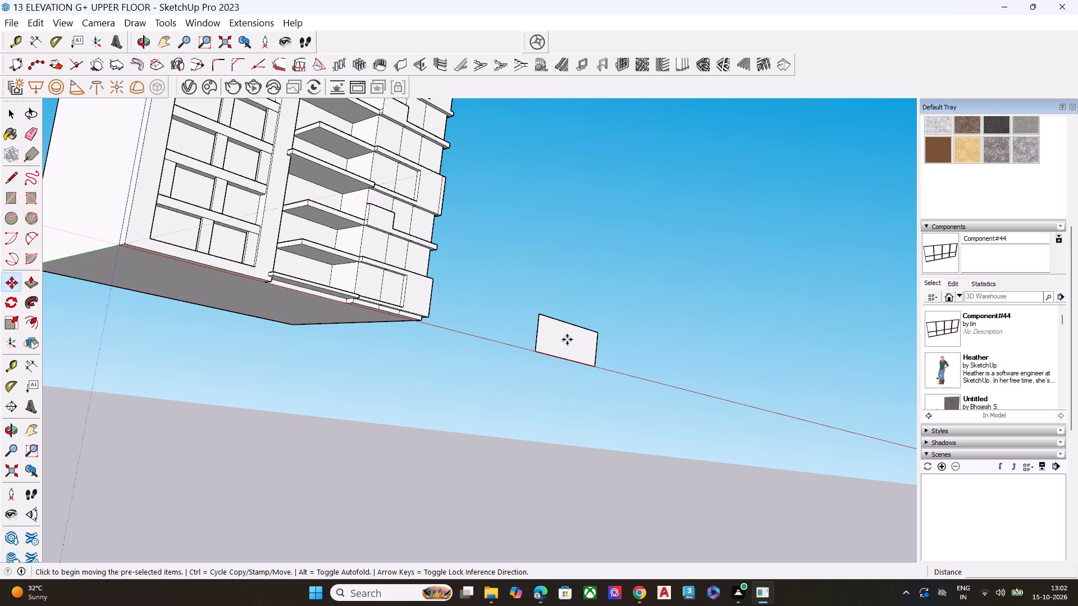
Insert the component Untitled (2)#3 from the in-model collection onto the rectangle's face near Component#44.
scroll(569, 352, up, 1)
scroll(569, 356, down, 1)
scroll(569, 357, up, 10)
scroll(574, 268, up, 10)
scroll(527, 345, up, 2)
scroll(528, 347, down, 1)
scroll(528, 347, up, 2)
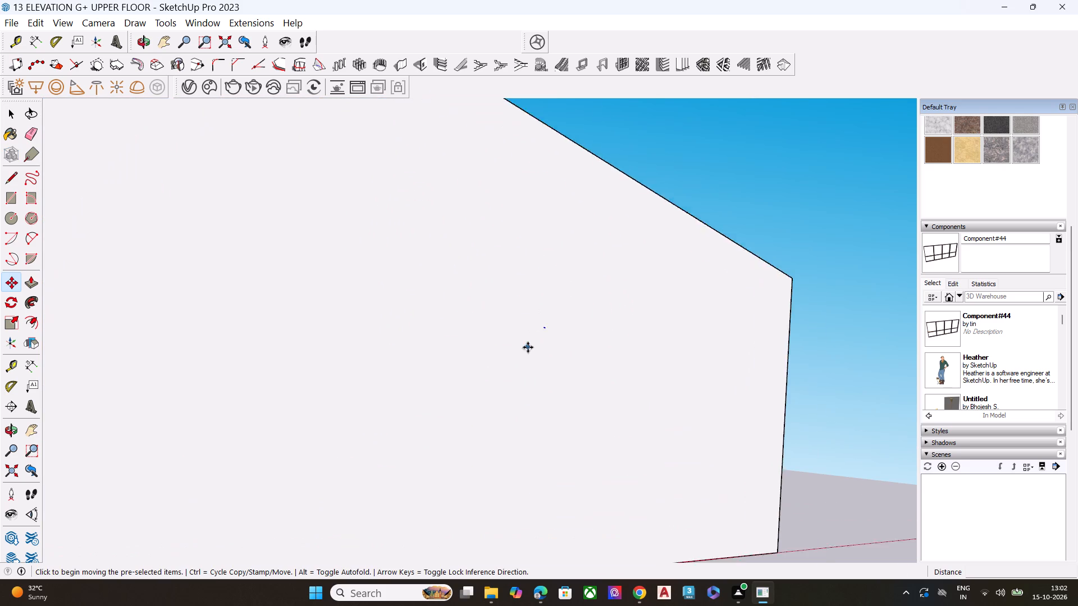
scroll(528, 347, up, 5)
scroll(961, 352, down, 1)
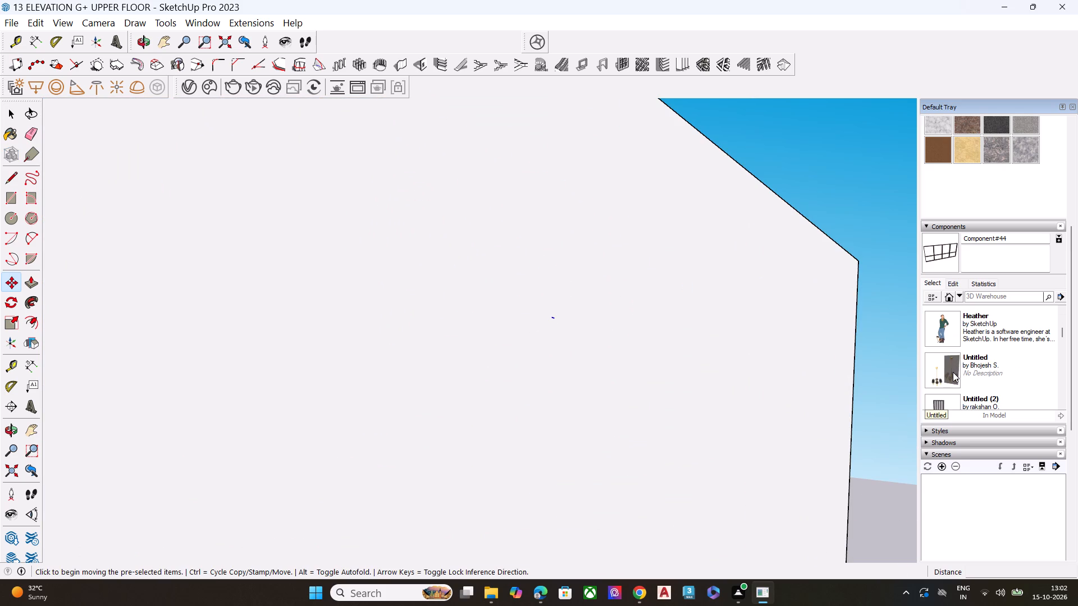
scroll(953, 372, down, 6)
drag(950, 335, 667, 356)
Examine the rectangle's face up close around both insertion points and pick the tiny inserted component.
scroll(679, 365, up, 10)
scroll(698, 359, down, 8)
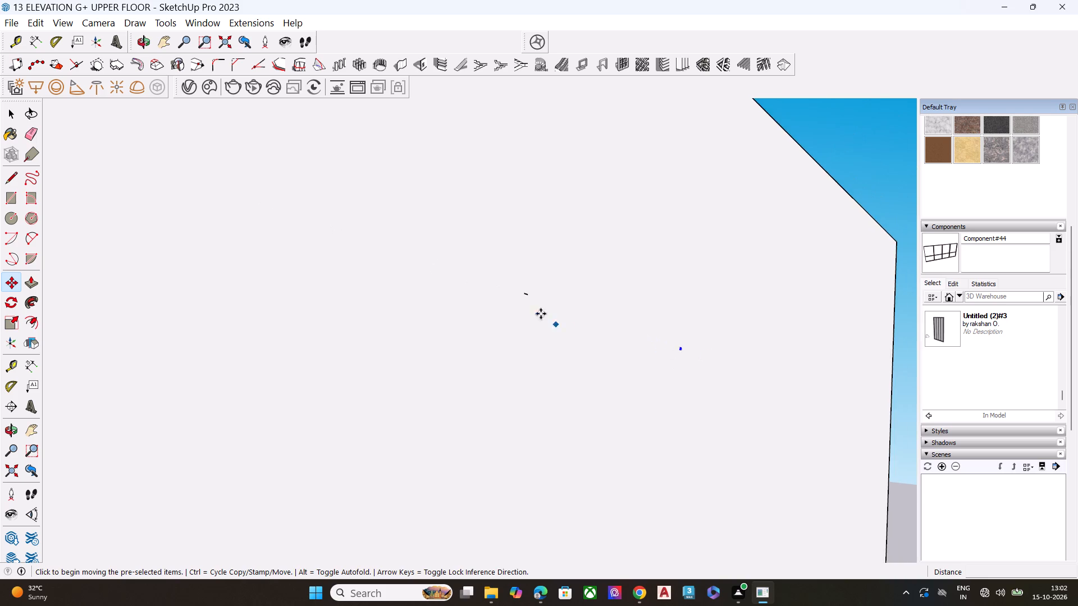
scroll(532, 308, up, 8)
scroll(516, 262, up, 9)
scroll(512, 274, down, 9)
scroll(613, 317, down, 1)
scroll(613, 317, up, 1)
scroll(613, 317, down, 7)
scroll(613, 317, up, 1)
scroll(613, 317, down, 12)
scroll(734, 278, down, 8)
key(space)
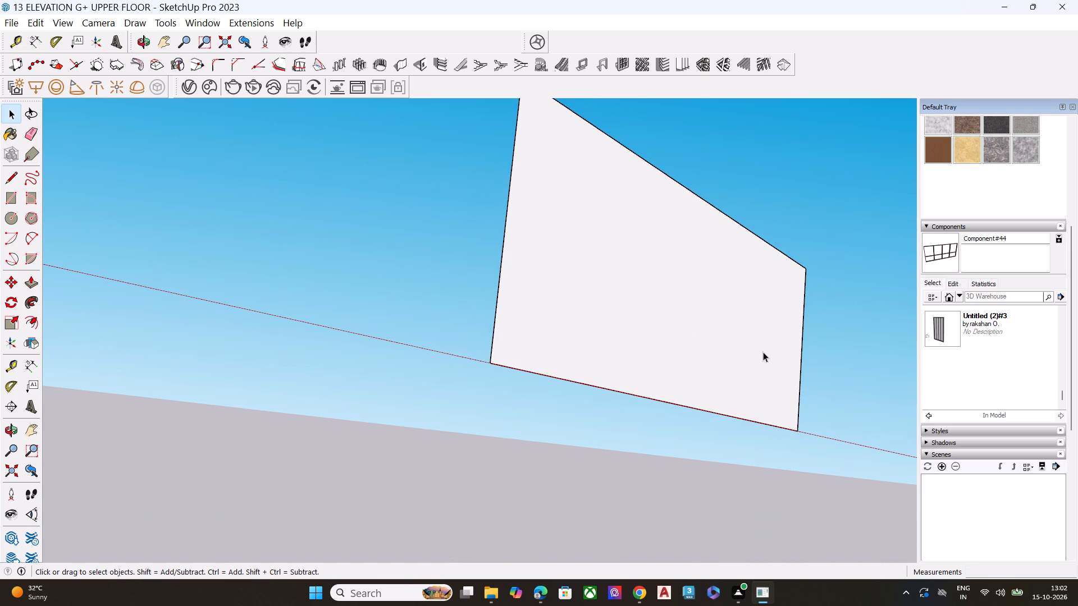
scroll(721, 321, up, 1)
scroll(721, 321, down, 1)
scroll(721, 321, up, 11)
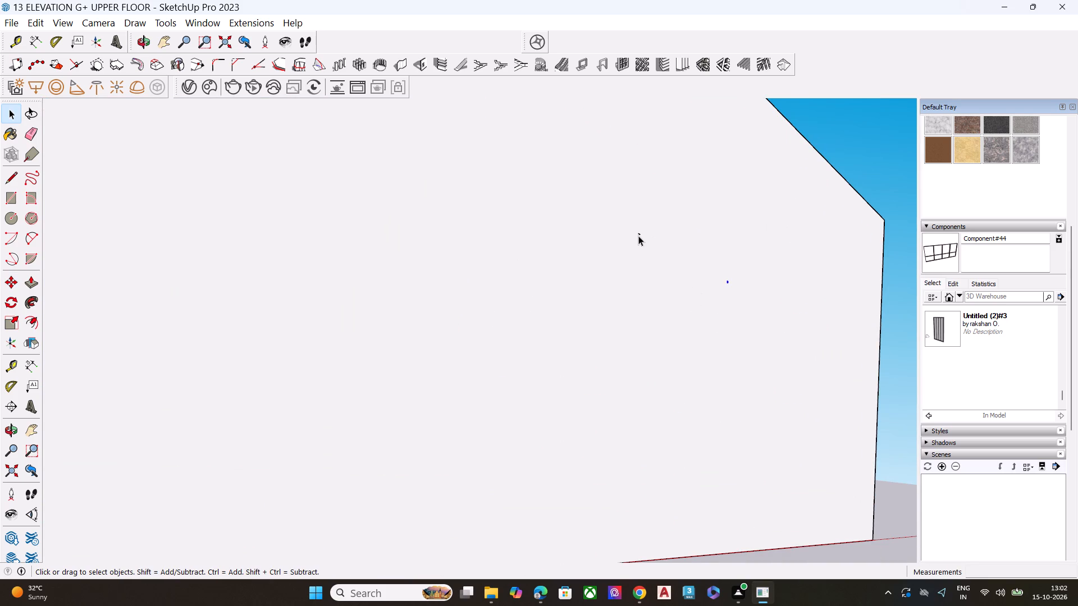
click(638, 236)
Compare the rectangle and its inserted components with the full building, checking the facade and the blank side wall.
scroll(696, 259, down, 3)
scroll(713, 272, up, 1)
scroll(727, 284, down, 5)
scroll(812, 318, down, 3)
scroll(813, 319, up, 1)
scroll(813, 319, down, 3)
middle_drag(773, 318, 773, 405)
scroll(794, 317, down, 1)
scroll(794, 317, up, 1)
scroll(794, 317, down, 8)
scroll(670, 298, down, 2)
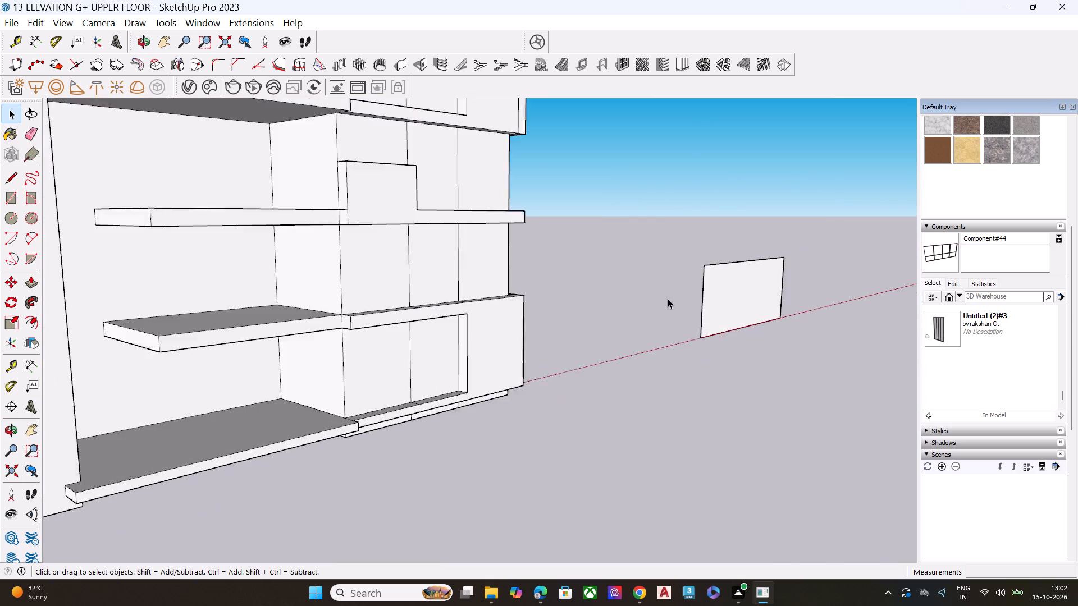
scroll(668, 299, down, 5)
middle_drag(670, 338, 565, 429)
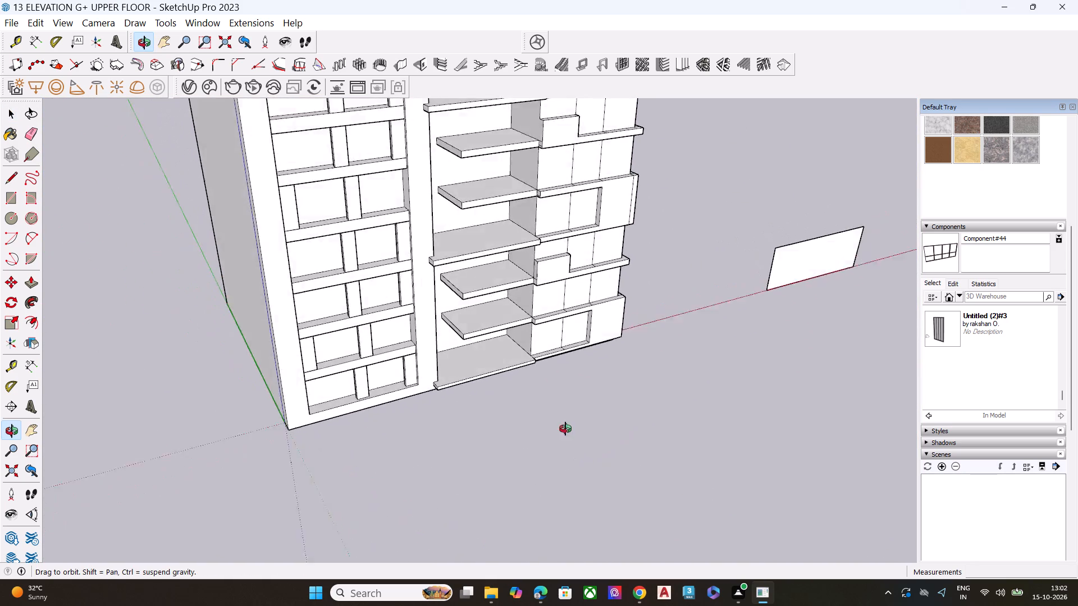
middle_drag(565, 429, 709, 327)
key(space)
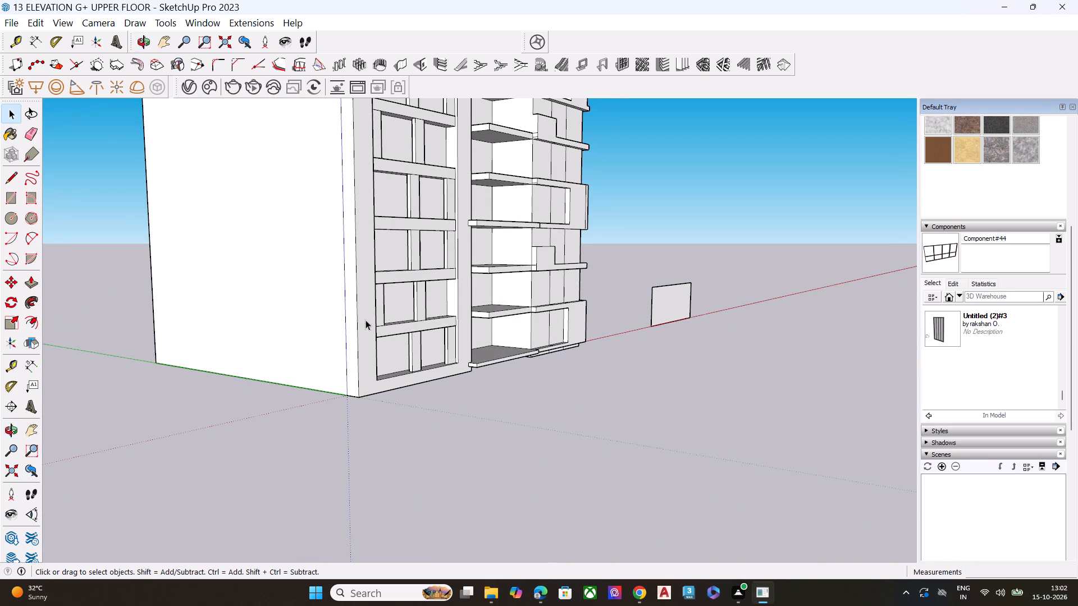
click(349, 307)
scroll(348, 307, up, 4)
scroll(379, 318, down, 11)
scroll(422, 325, up, 2)
scroll(422, 325, down, 3)
scroll(588, 439, down, 8)
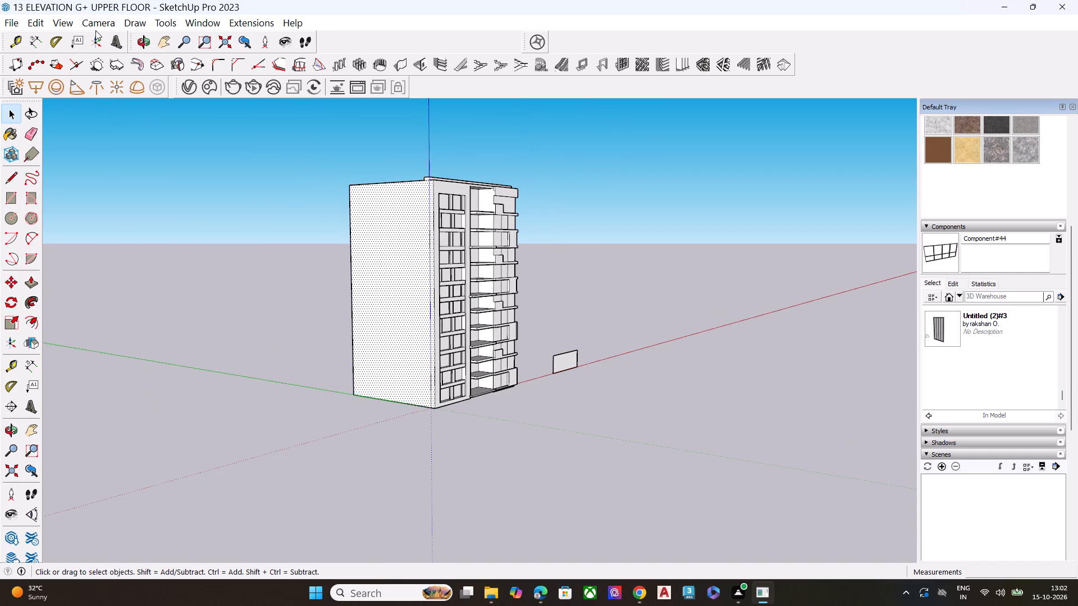
Select all geometry in the model with Select All.
click(97, 25)
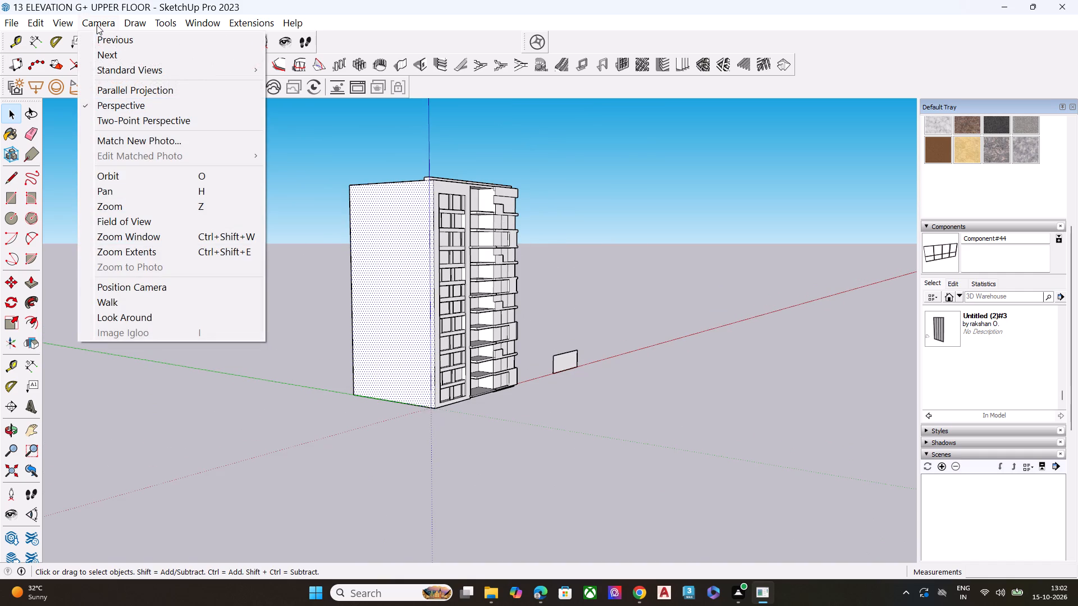
click(97, 25)
click(129, 20)
click(129, 20)
click(154, 25)
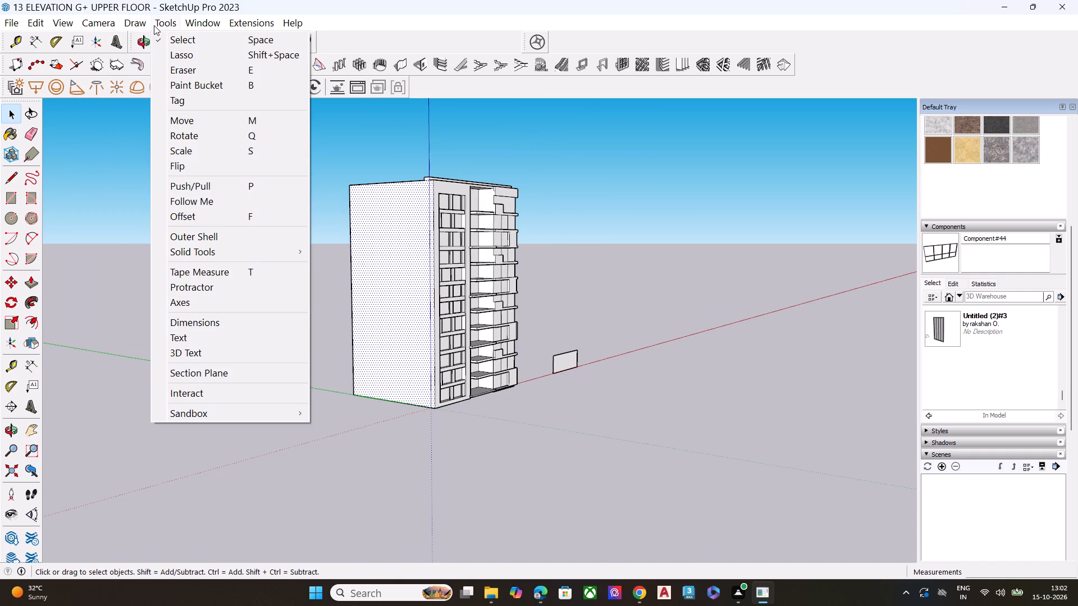
click(154, 25)
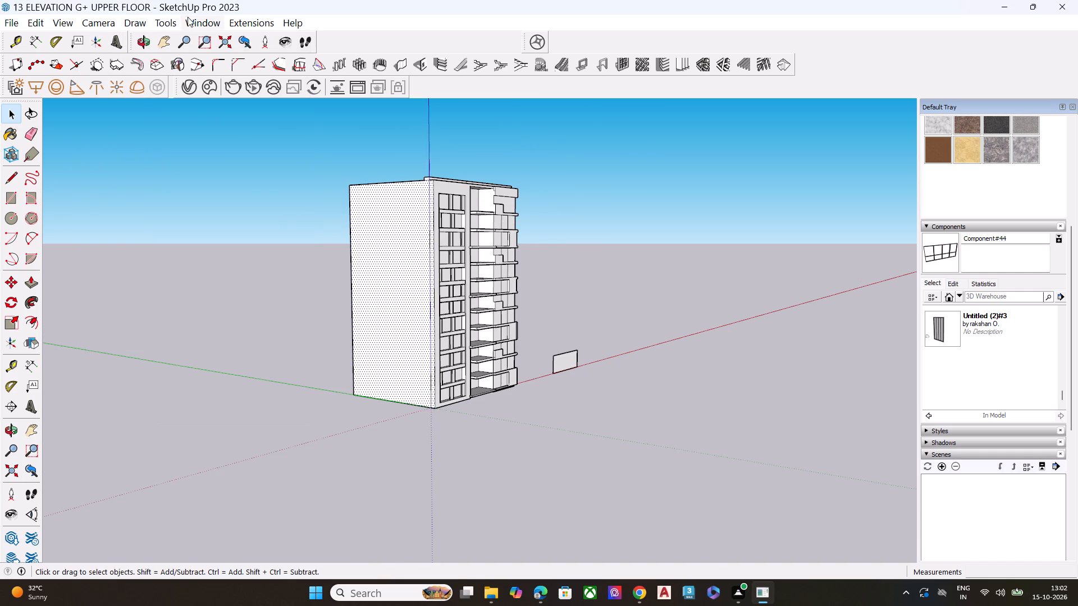
click(189, 17)
click(191, 22)
click(98, 24)
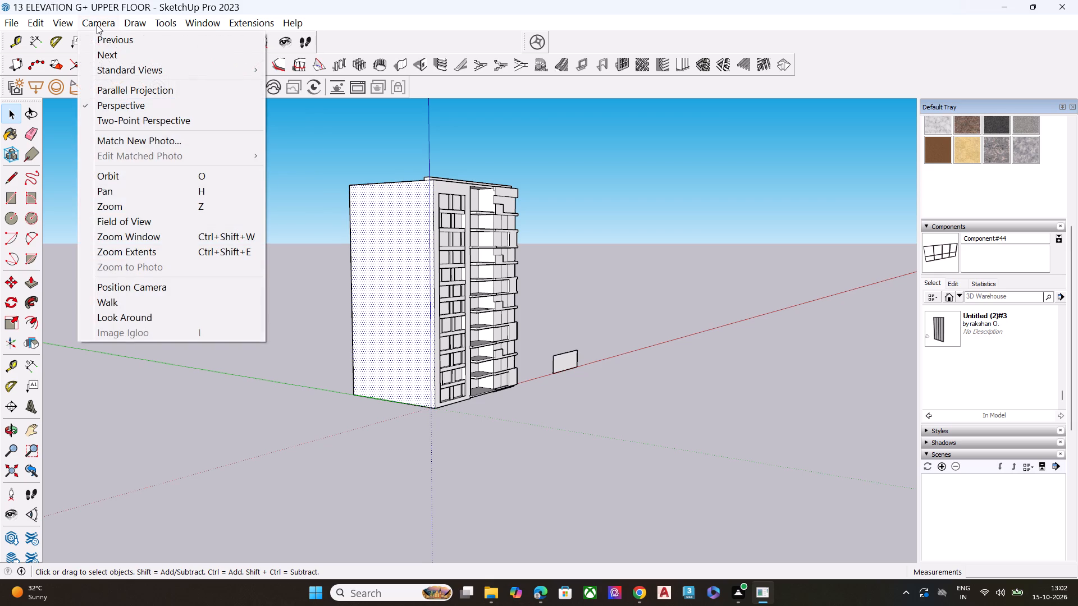
click(42, 20)
click(47, 22)
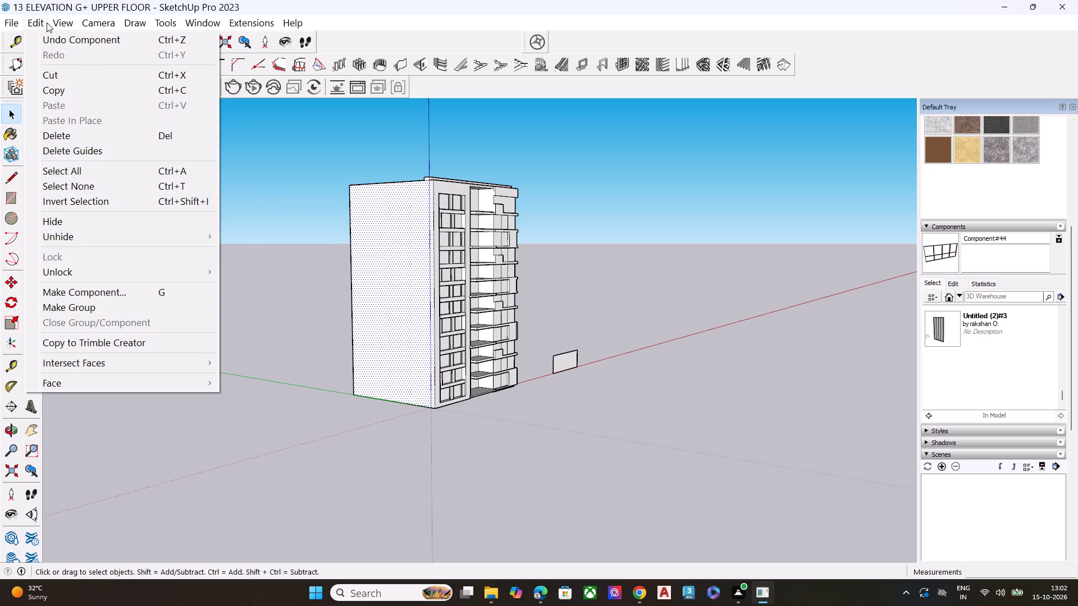
click(68, 173)
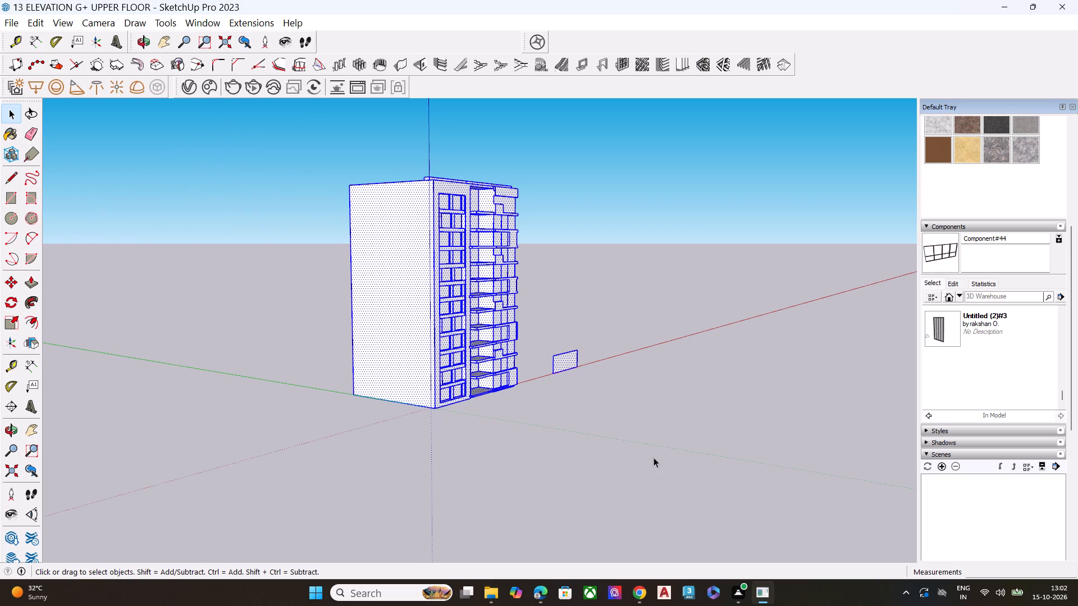
Inspect the selected building and rectangle from several sides, including the inserted components on the rectangle's face.
middle_drag(647, 460, 723, 352)
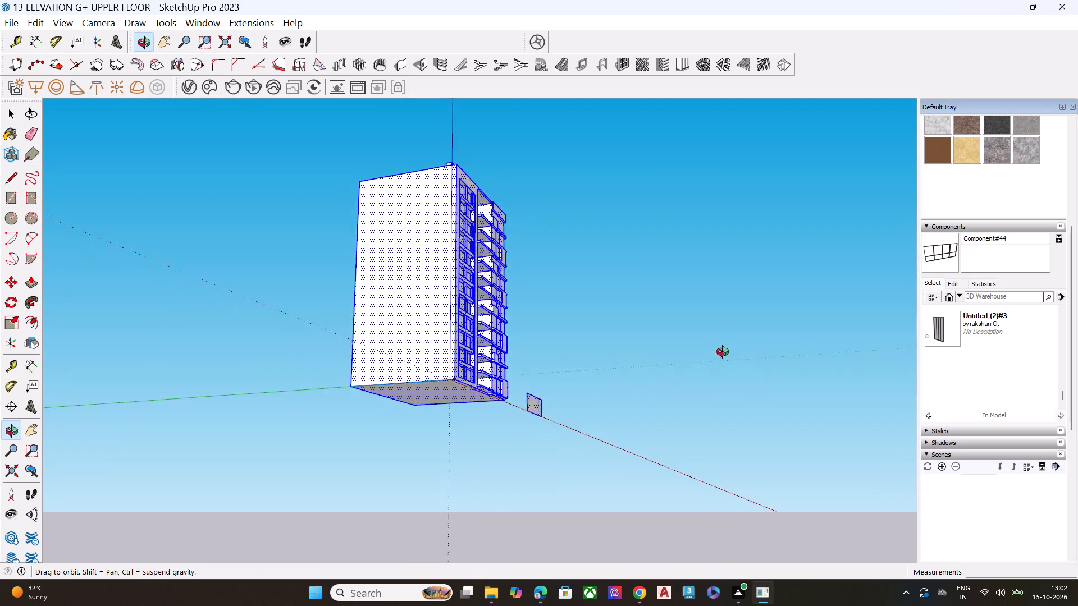
middle_drag(723, 352, 809, 454)
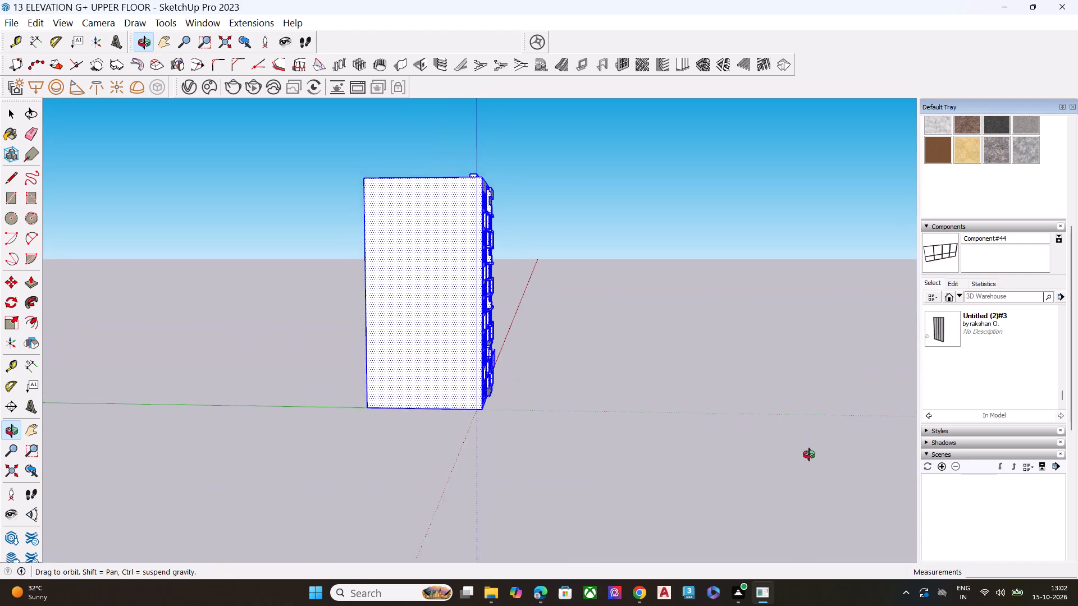
middle_drag(809, 454, 268, 491)
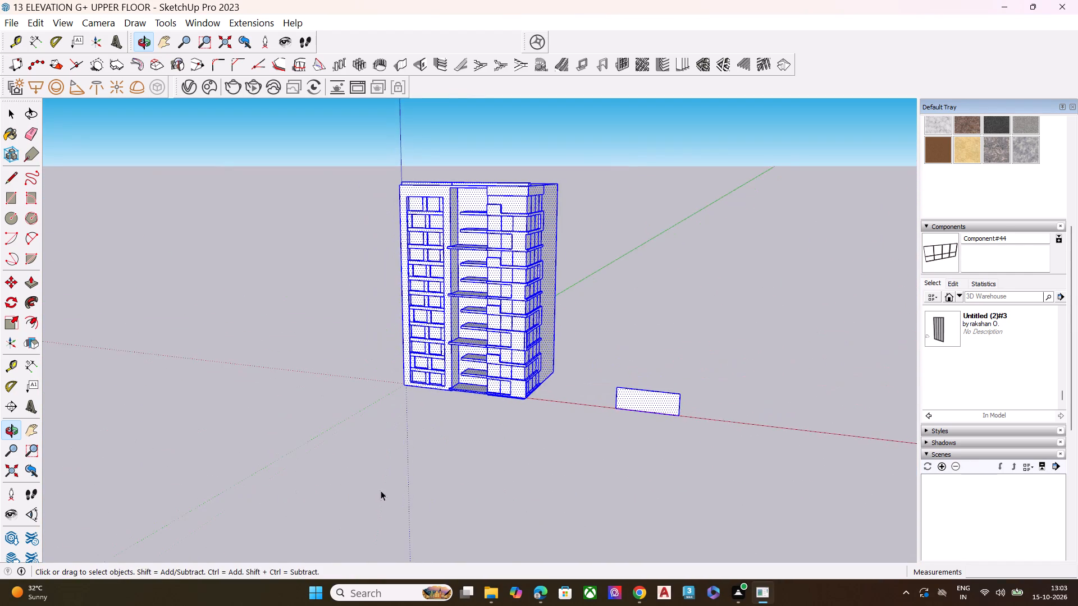
middle_drag(734, 458, 435, 364)
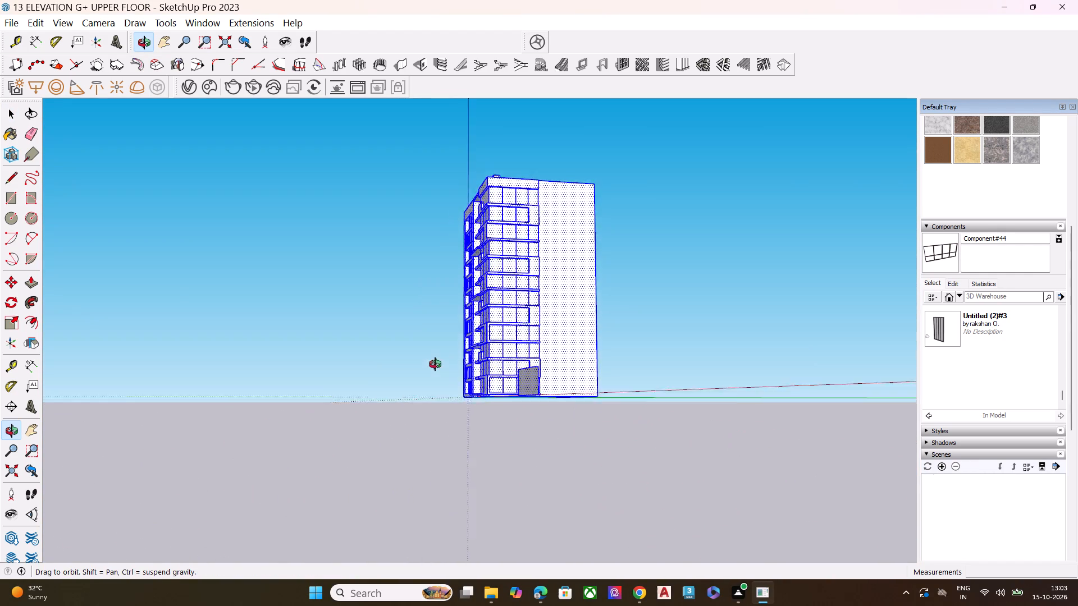
middle_drag(435, 364, 541, 394)
middle_drag(543, 395, 555, 399)
scroll(543, 395, up, 14)
scroll(674, 392, up, 10)
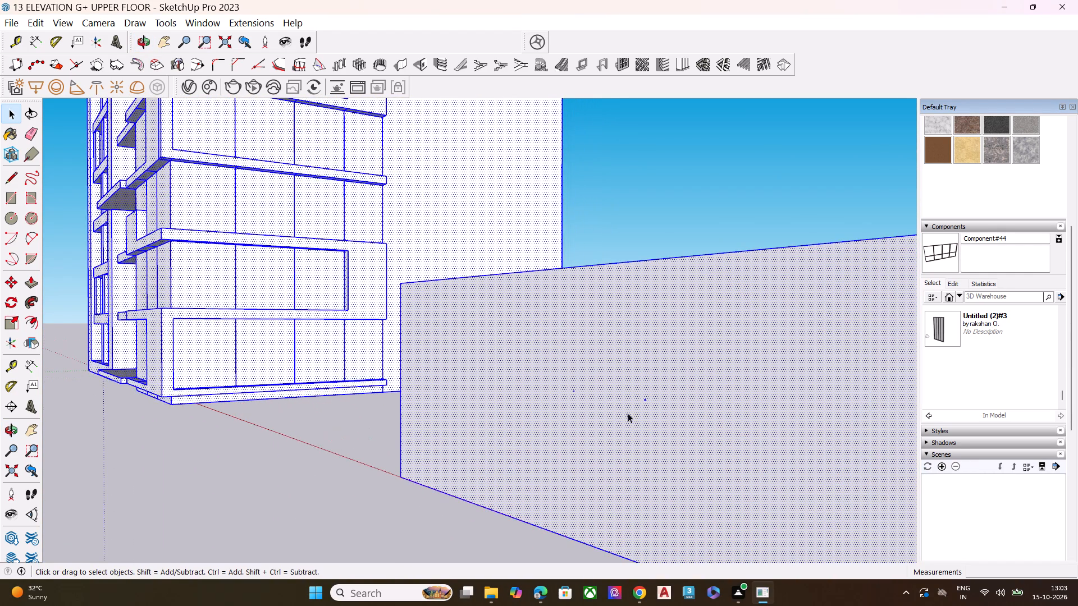
middle_drag(627, 413, 499, 500)
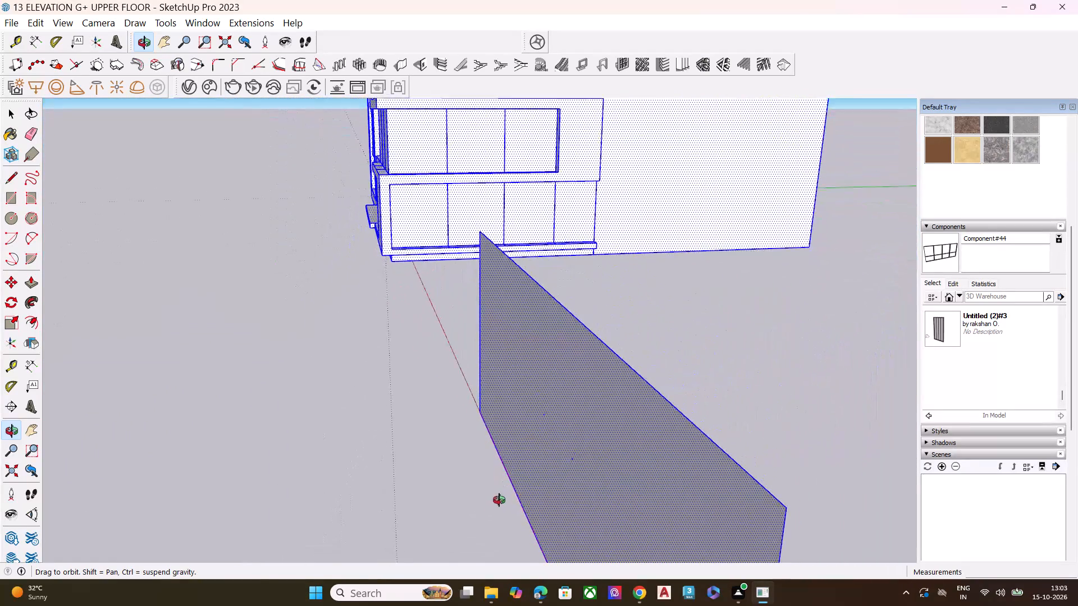
middle_drag(499, 500, 496, 507)
Check the wide surroundings of the building from far out for any other selected geometry.
scroll(494, 403, up, 1)
scroll(581, 258, down, 2)
scroll(581, 258, up, 1)
scroll(581, 258, down, 9)
scroll(589, 253, up, 1)
scroll(589, 253, down, 9)
scroll(589, 253, up, 1)
scroll(589, 253, down, 3)
scroll(589, 253, up, 2)
scroll(589, 253, down, 4)
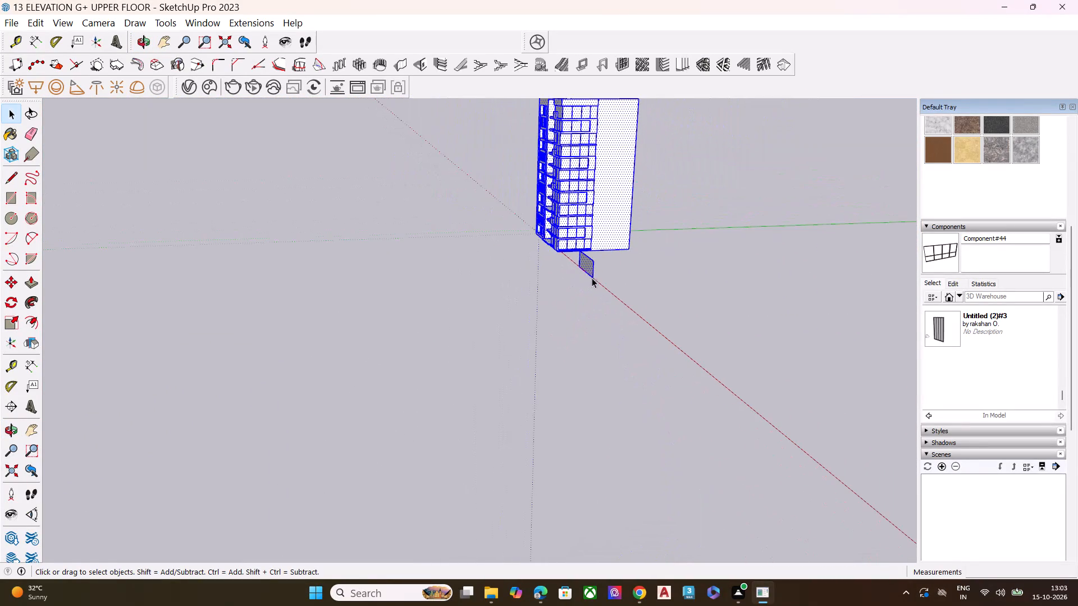
scroll(603, 268, down, 3)
scroll(601, 276, up, 1)
scroll(597, 282, down, 2)
scroll(597, 284, up, 1)
scroll(593, 294, down, 6)
middle_drag(665, 309, 606, 405)
scroll(520, 233, down, 8)
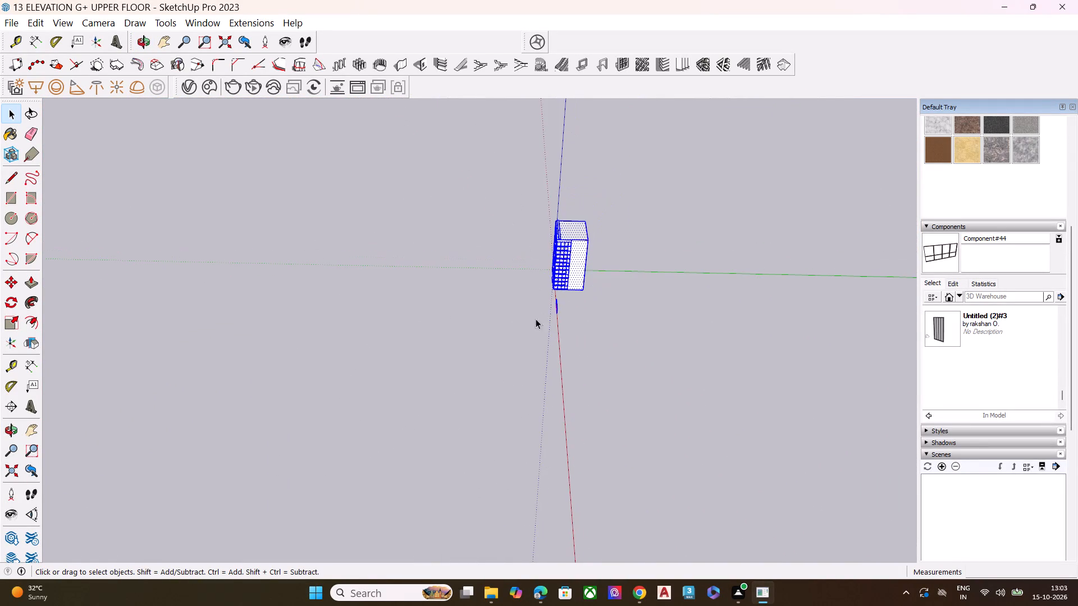
scroll(538, 263, down, 10)
scroll(570, 249, up, 2)
scroll(570, 249, down, 6)
scroll(571, 249, up, 1)
scroll(571, 249, down, 2)
scroll(571, 249, up, 1)
scroll(571, 249, down, 2)
scroll(571, 249, up, 1)
scroll(571, 249, down, 6)
scroll(576, 245, up, 1)
scroll(576, 245, down, 1)
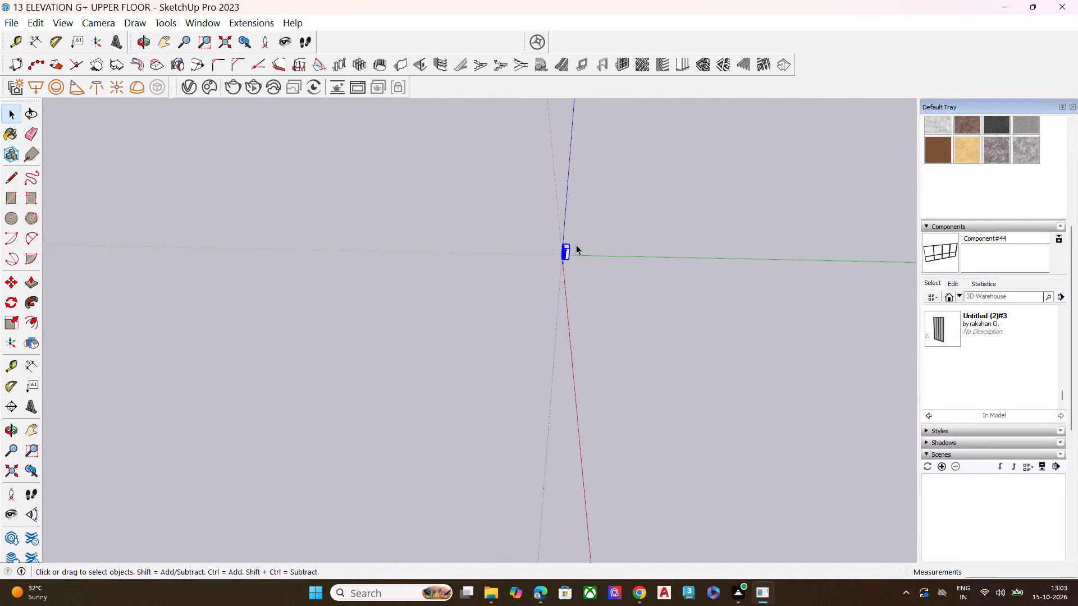
scroll(576, 245, down, 2)
Window-select the large area enclosing the distant building and the rectangle, and check the selection near ground level.
drag(312, 136, 862, 401)
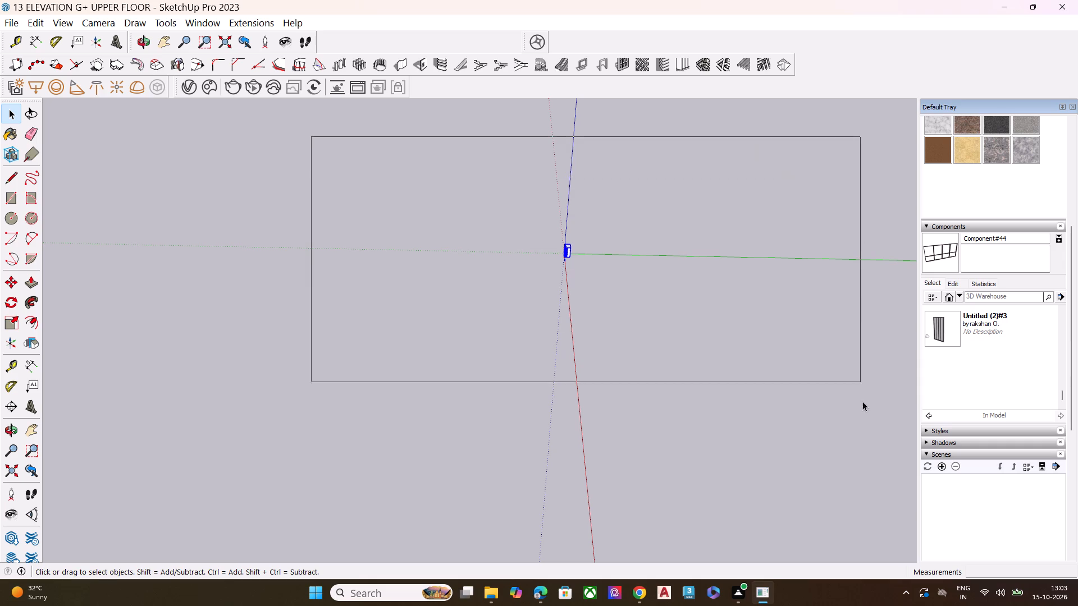
drag(862, 401, 913, 557)
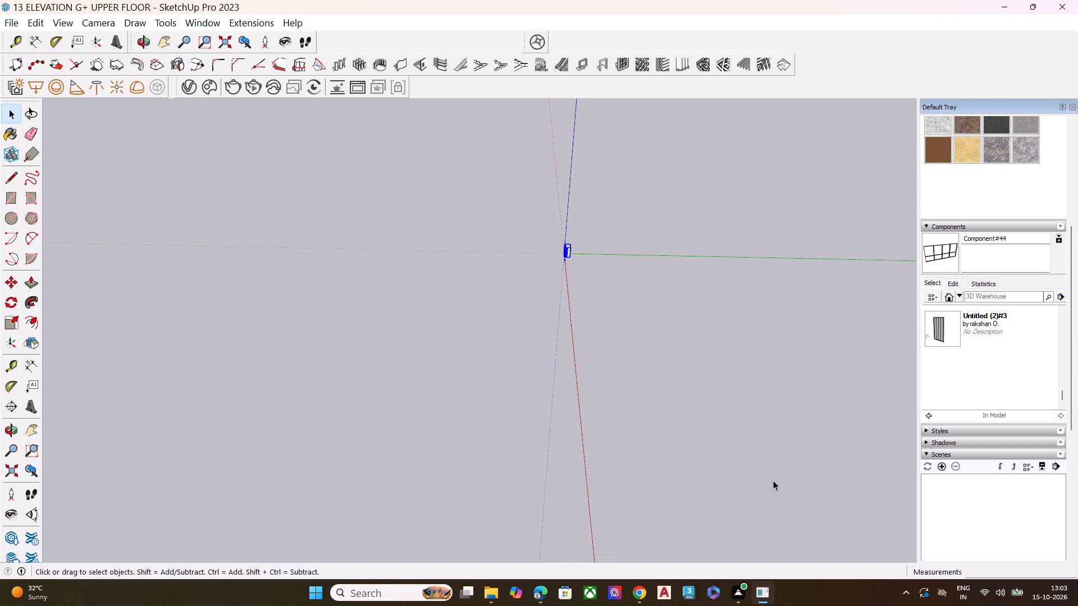
middle_drag(590, 382, 529, 270)
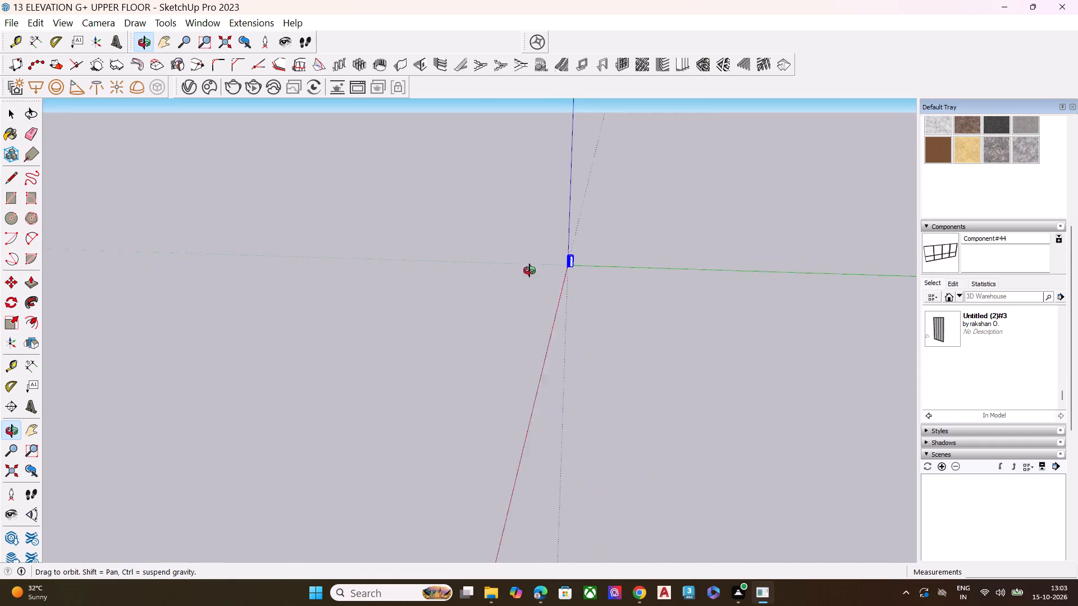
middle_drag(529, 270, 521, 222)
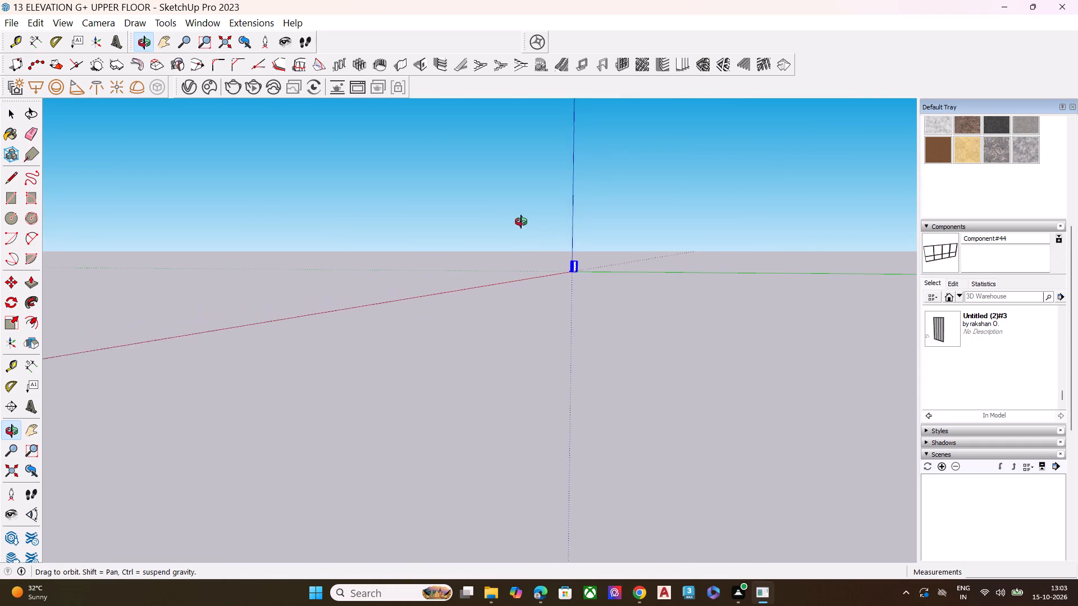
Examine the distant selected geometry from several sides, from ground level and from above.
middle_drag(521, 222, 569, 213)
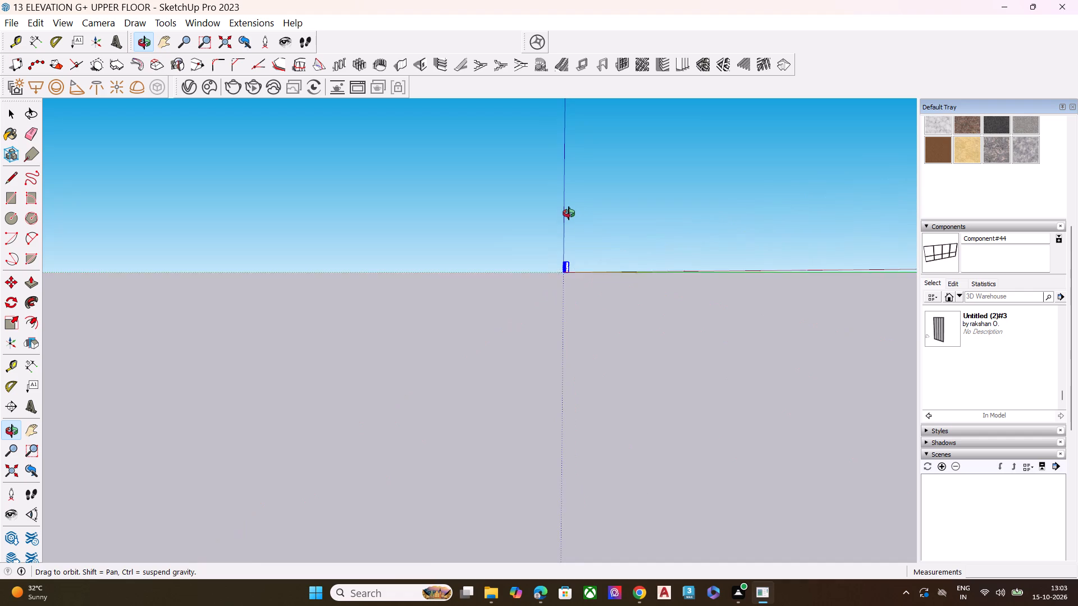
middle_drag(569, 213, 476, 238)
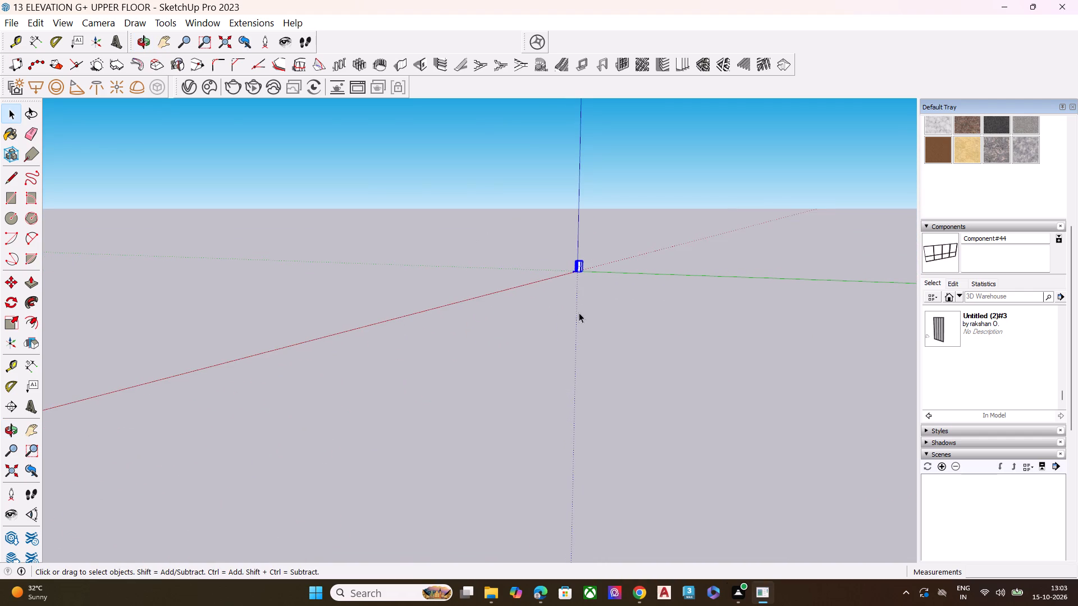
middle_drag(579, 313, 349, 303)
middle_drag(525, 311, 450, 311)
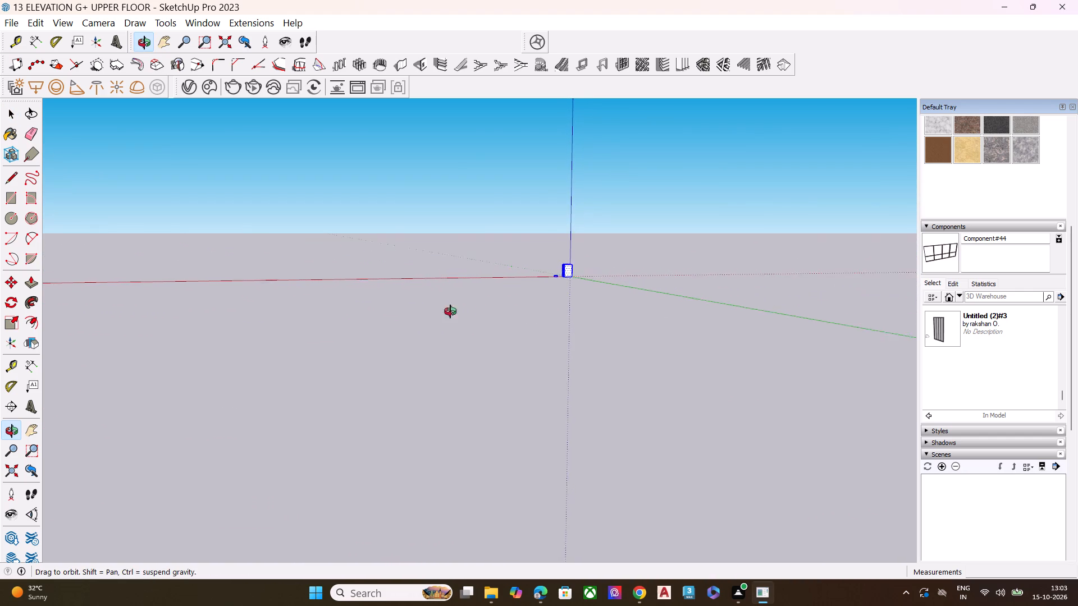
middle_drag(450, 311, 378, 371)
middle_drag(602, 369, 534, 373)
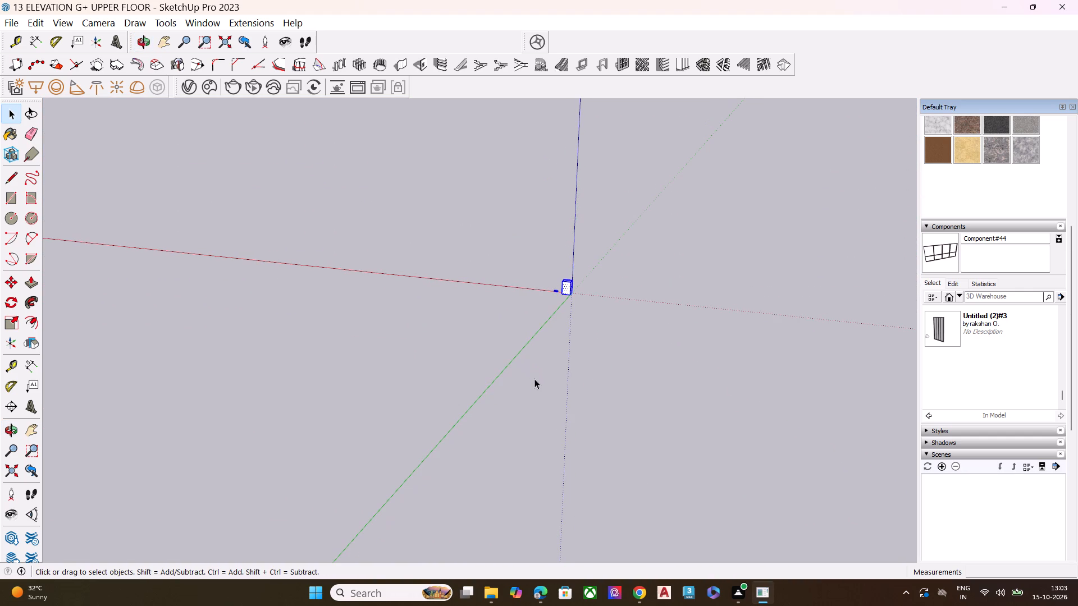
scroll(535, 379, up, 1)
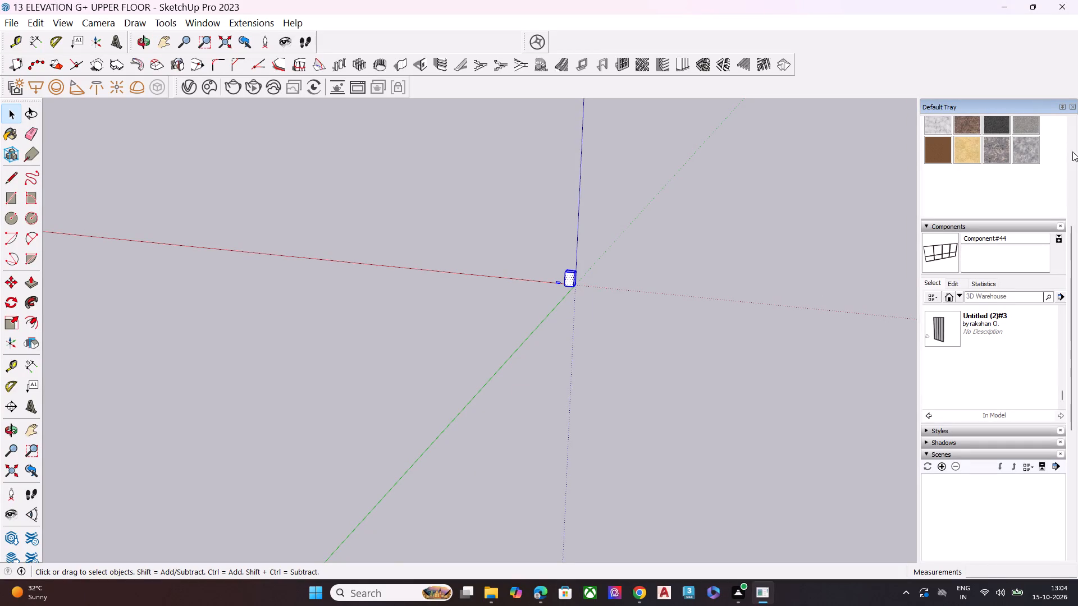
Collapse the Components section of the tray.
click(942, 229)
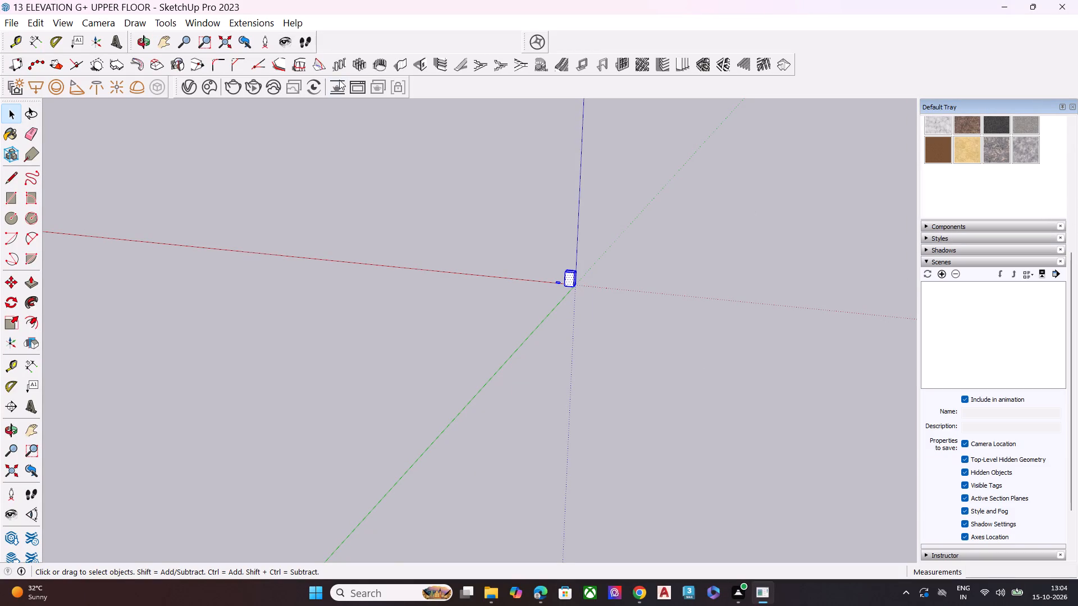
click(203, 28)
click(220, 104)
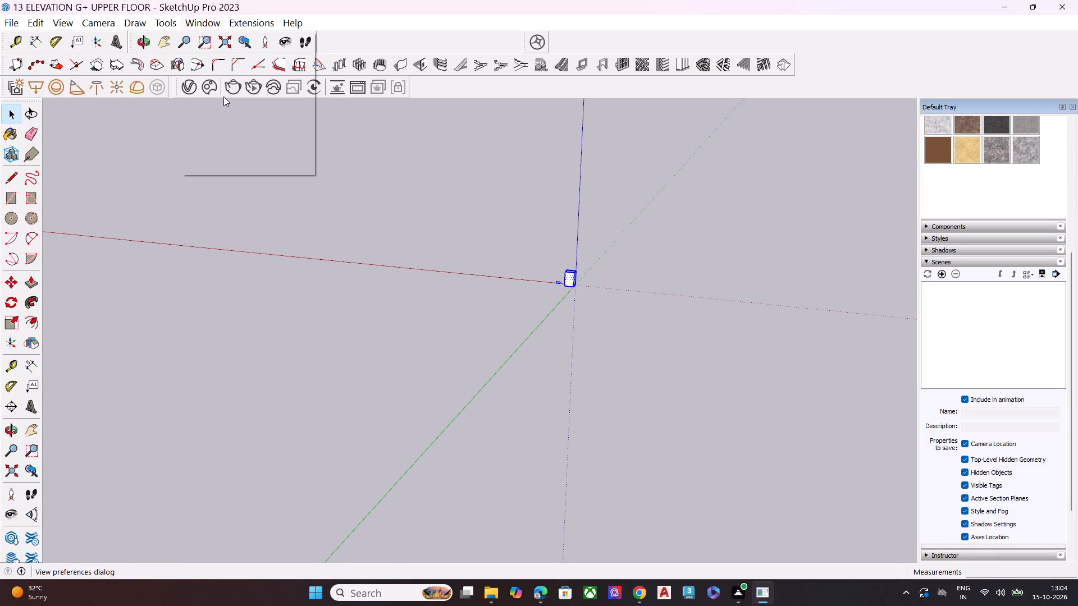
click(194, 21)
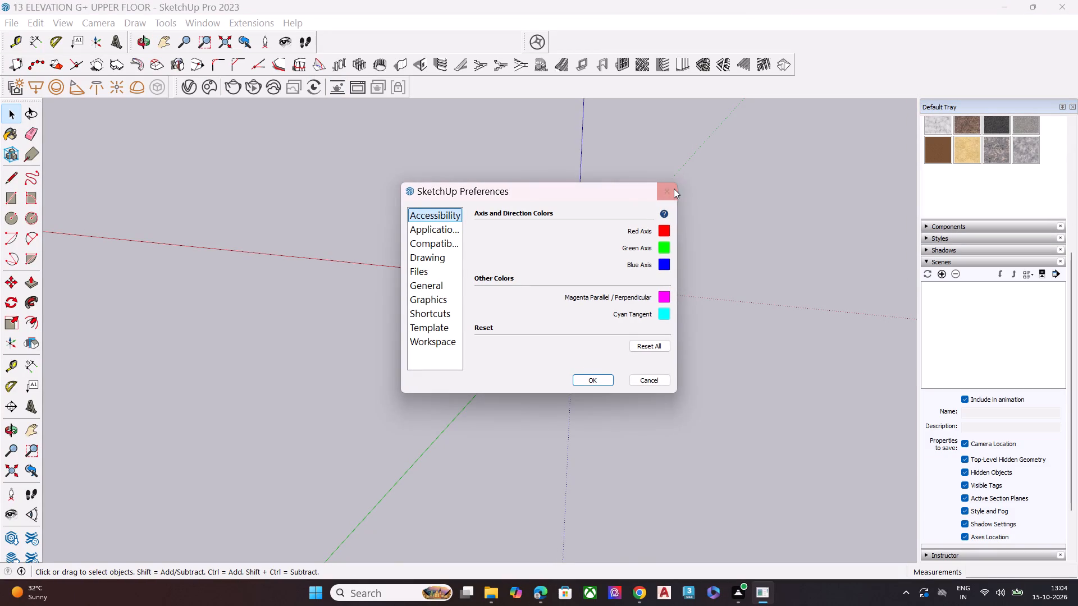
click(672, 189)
Review the entire model's Statistics in Model Info.
click(195, 26)
click(243, 96)
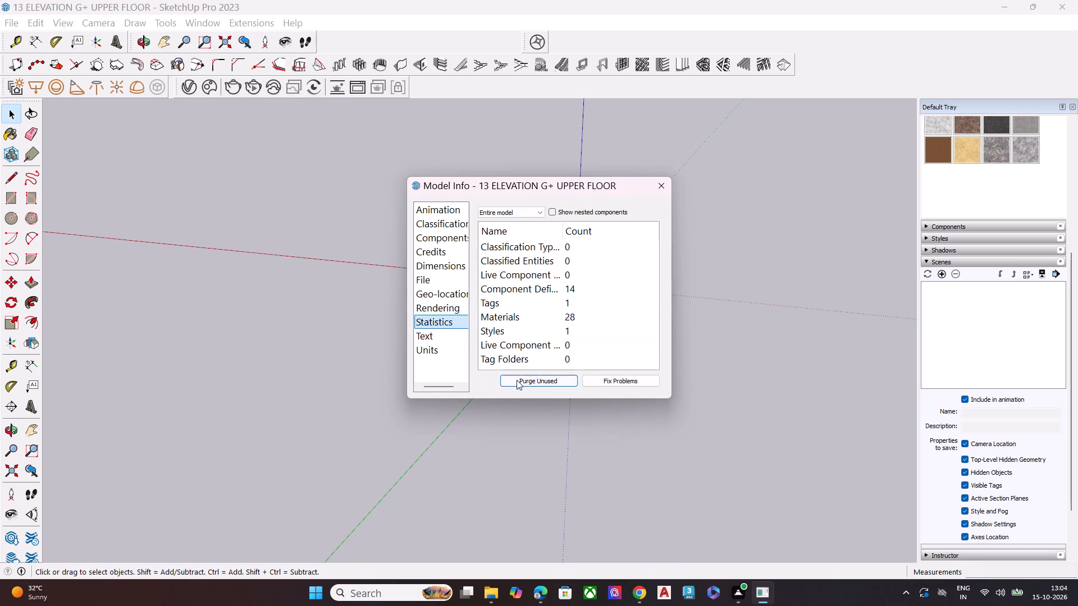
click(646, 187)
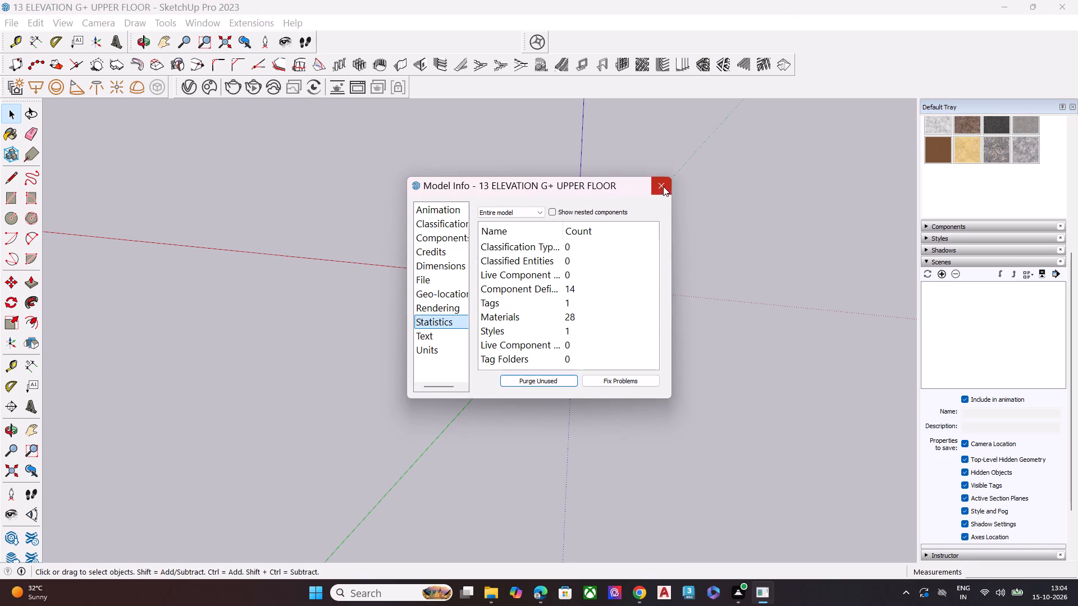
click(663, 186)
Examine the selected building and the detached rectangle from far out and up close, including the building's front and side facades.
scroll(107, 91, down, 5)
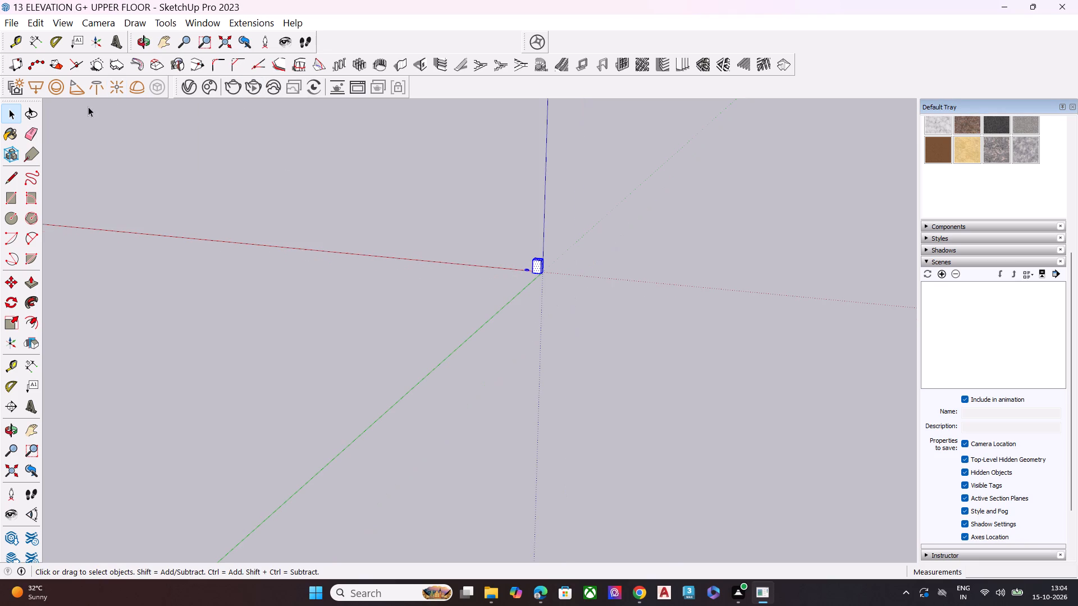
middle_drag(462, 323, 739, 259)
middle_drag(503, 280, 810, 303)
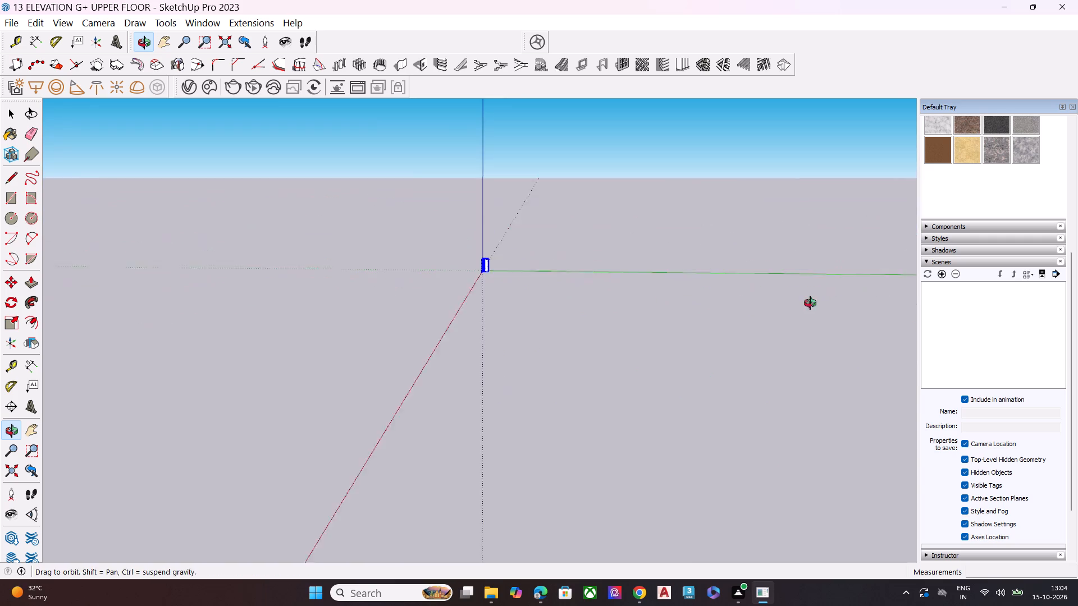
middle_drag(810, 303, 824, 302)
middle_drag(369, 305, 784, 377)
scroll(655, 351, up, 10)
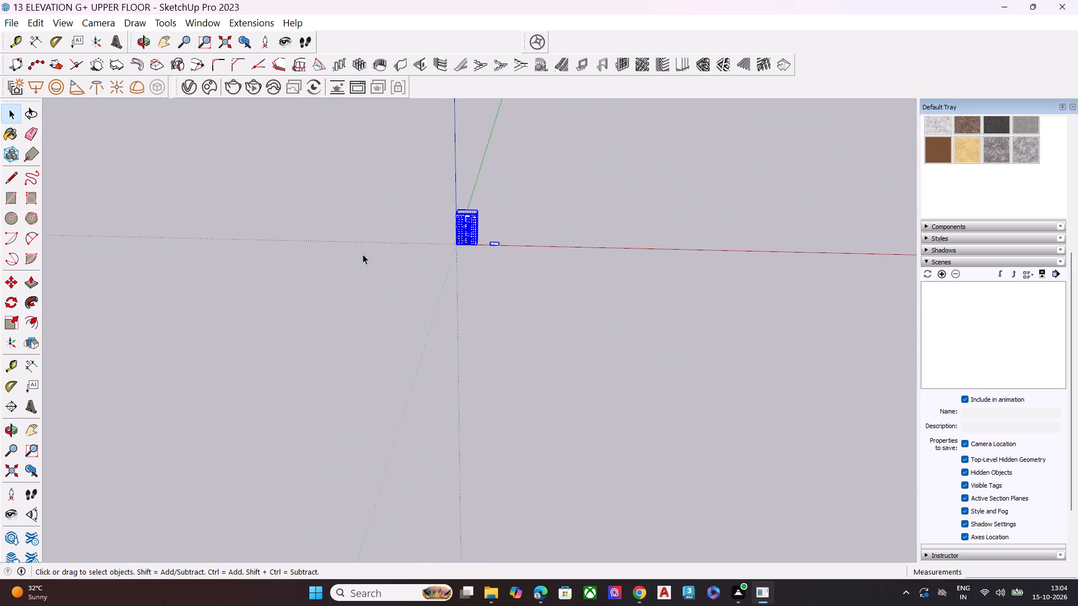
scroll(547, 206, up, 6)
scroll(586, 194, down, 1)
scroll(583, 194, up, 3)
scroll(350, 250, up, 9)
middle_drag(387, 276, 338, 173)
scroll(375, 272, up, 9)
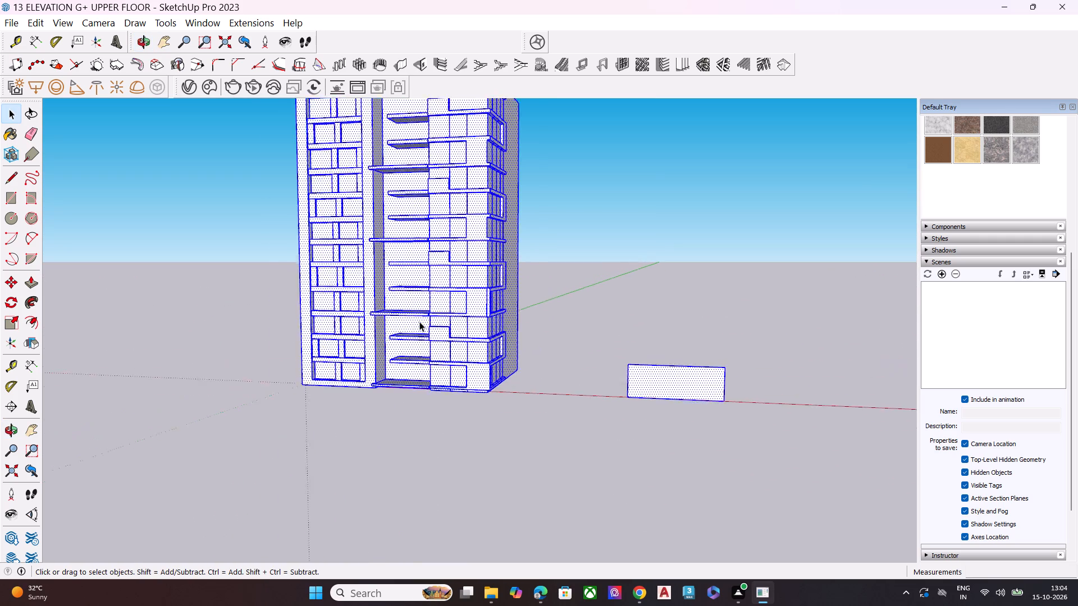
scroll(419, 322, up, 1)
scroll(298, 329, down, 7)
middle_drag(398, 322, 175, 321)
scroll(446, 238, up, 7)
scroll(449, 236, down, 1)
scroll(449, 236, up, 8)
scroll(413, 261, down, 1)
scroll(413, 261, up, 1)
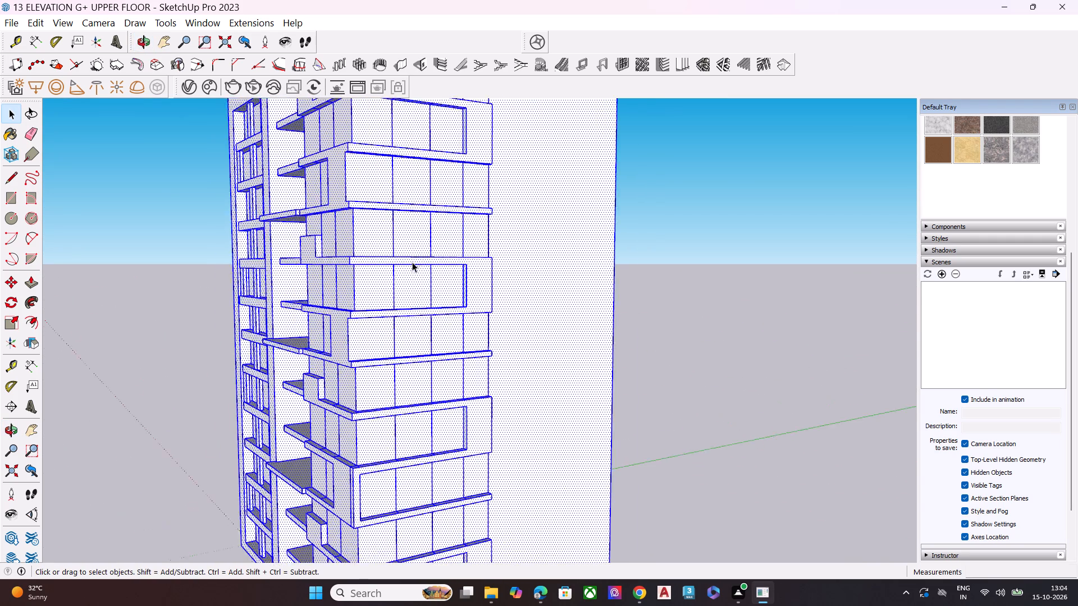
scroll(412, 262, up, 2)
scroll(384, 282, down, 8)
scroll(492, 286, down, 1)
scroll(492, 286, up, 3)
scroll(492, 286, down, 6)
Clear the selection and delete the detached rectangle's face together with the tiny inserted components on it.
click(423, 518)
middle_drag(467, 493, 559, 397)
scroll(552, 406, up, 1)
scroll(556, 400, down, 1)
scroll(558, 397, up, 20)
scroll(558, 397, up, 1)
middle_drag(559, 397, 558, 398)
scroll(573, 381, up, 3)
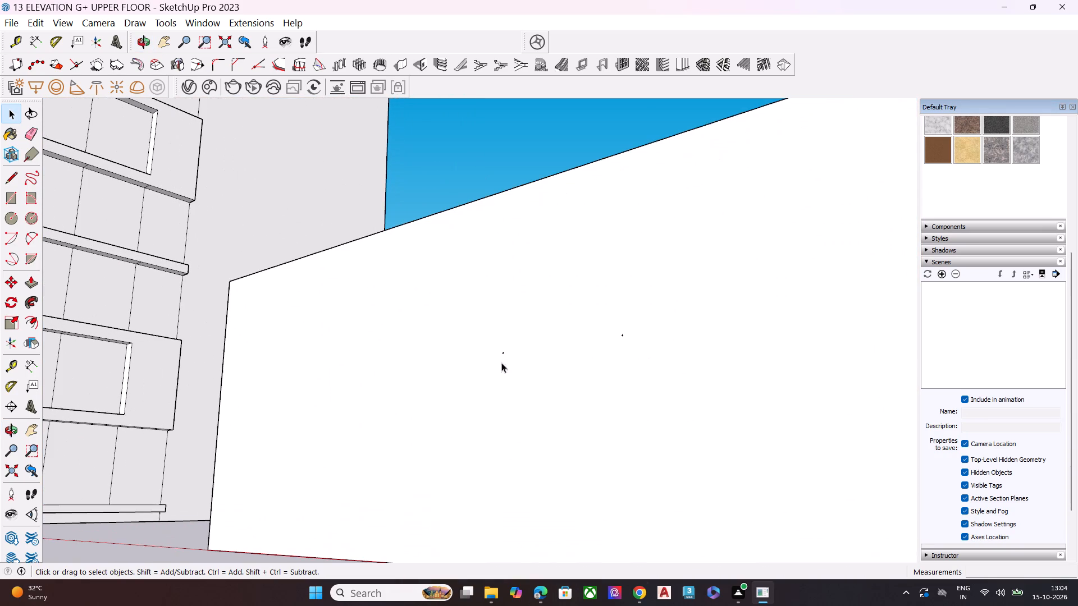
drag(656, 353, 456, 320)
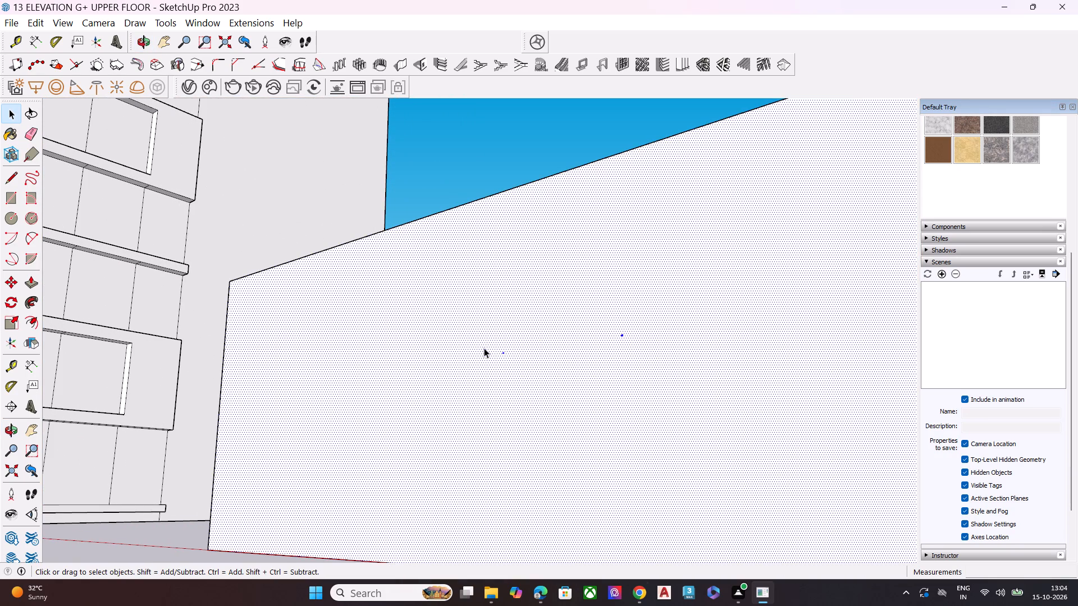
key(Delete)
Delete the remaining outline edges of the rectangle beside the building.
scroll(489, 351, down, 5)
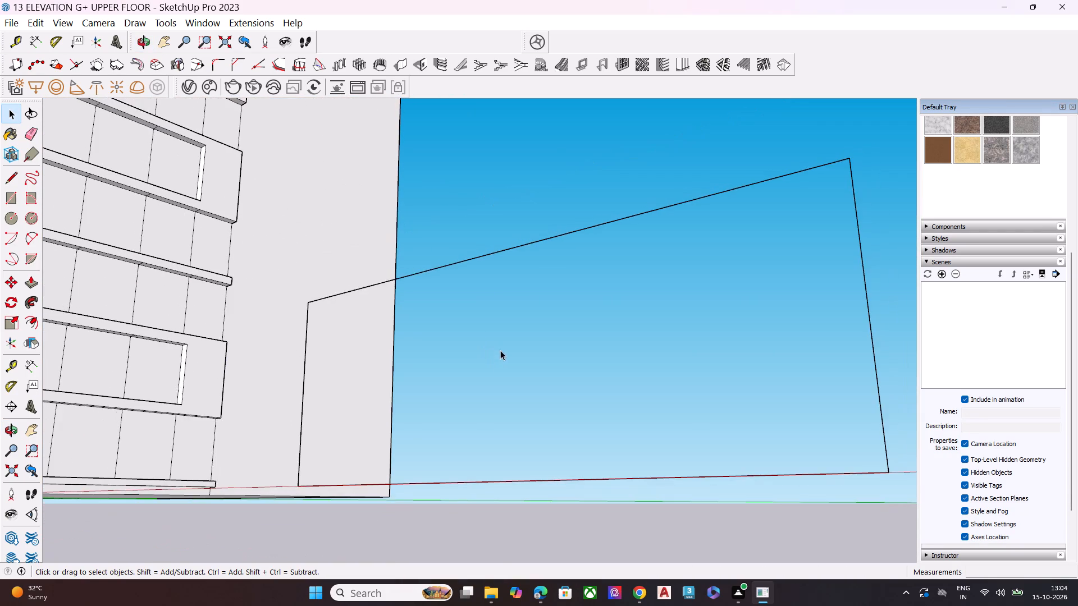
middle_drag(505, 355, 568, 417)
scroll(460, 314, down, 6)
drag(700, 475, 492, 383)
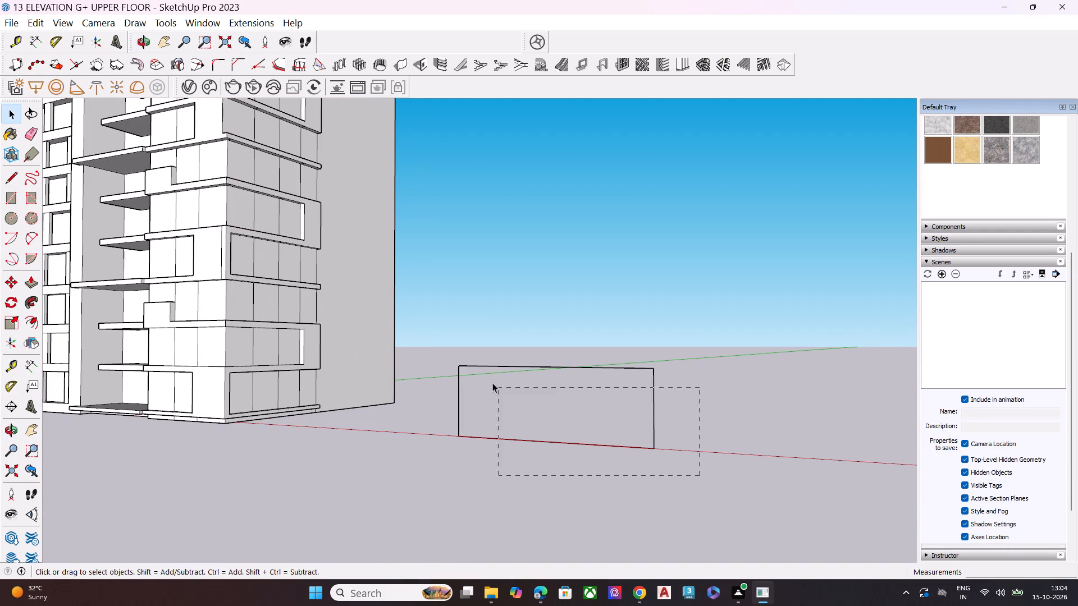
drag(492, 383, 435, 339)
key(Delete)
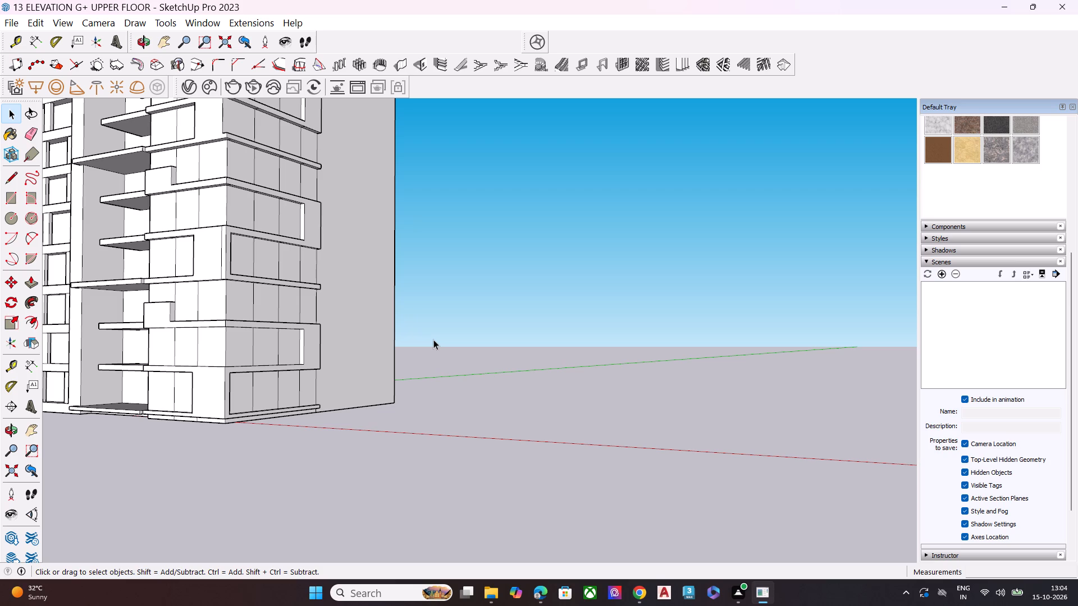
Select all connected geometry of the building and scale it down uniformly to about 0.11, anchored at its front bottom corner.
scroll(433, 338, down, 4)
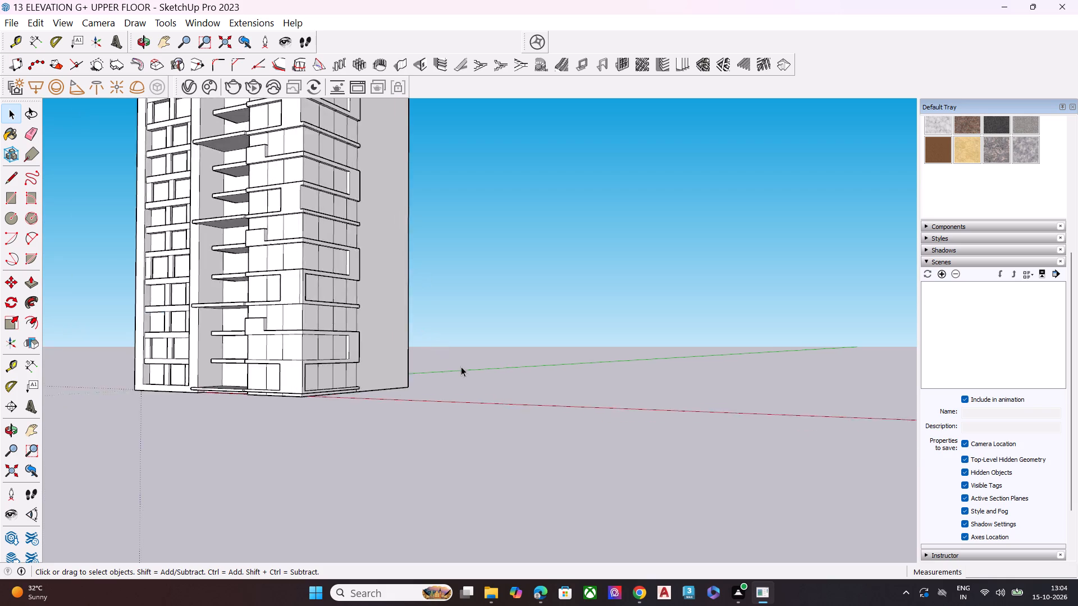
scroll(461, 366, down, 5)
middle_drag(264, 263, 514, 361)
scroll(206, 274, up, 7)
middle_drag(378, 266, 270, 221)
scroll(270, 221, up, 1)
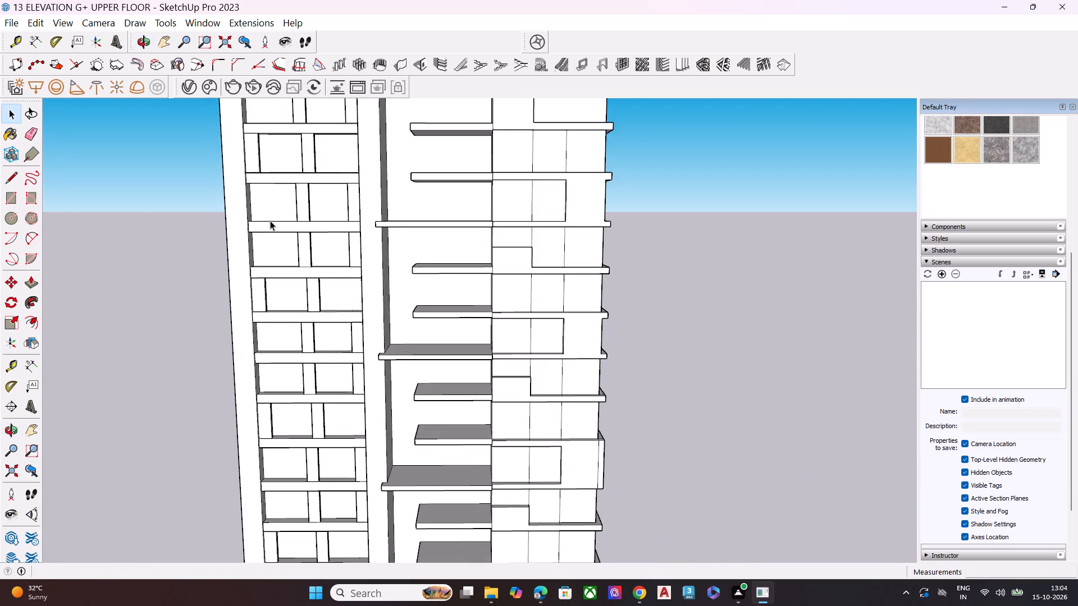
scroll(455, 249, down, 6)
middle_click(515, 307)
triple_click(438, 229)
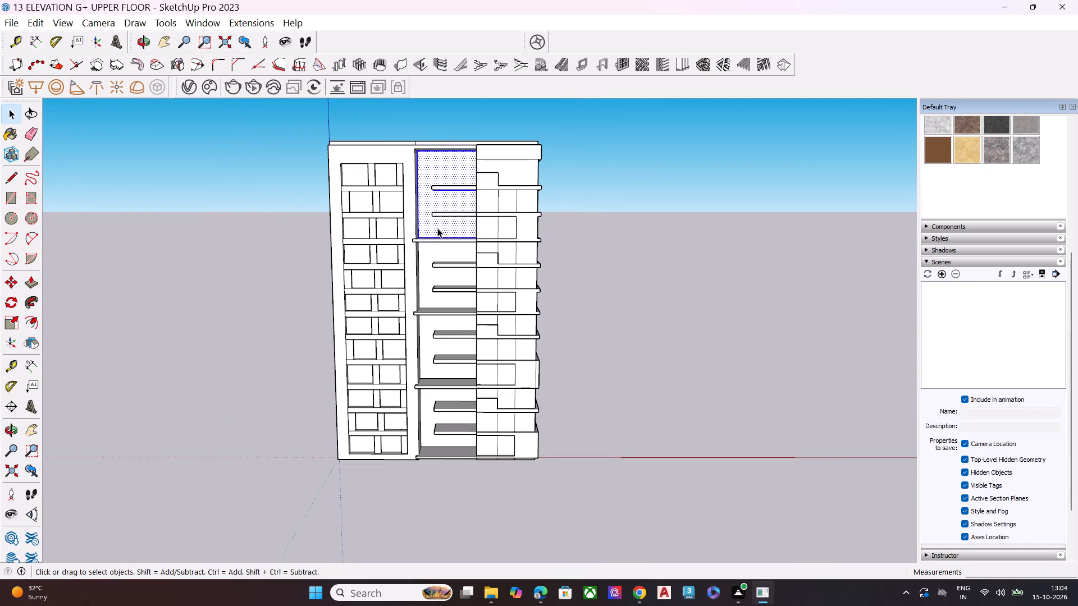
middle_drag(531, 226, 244, 252)
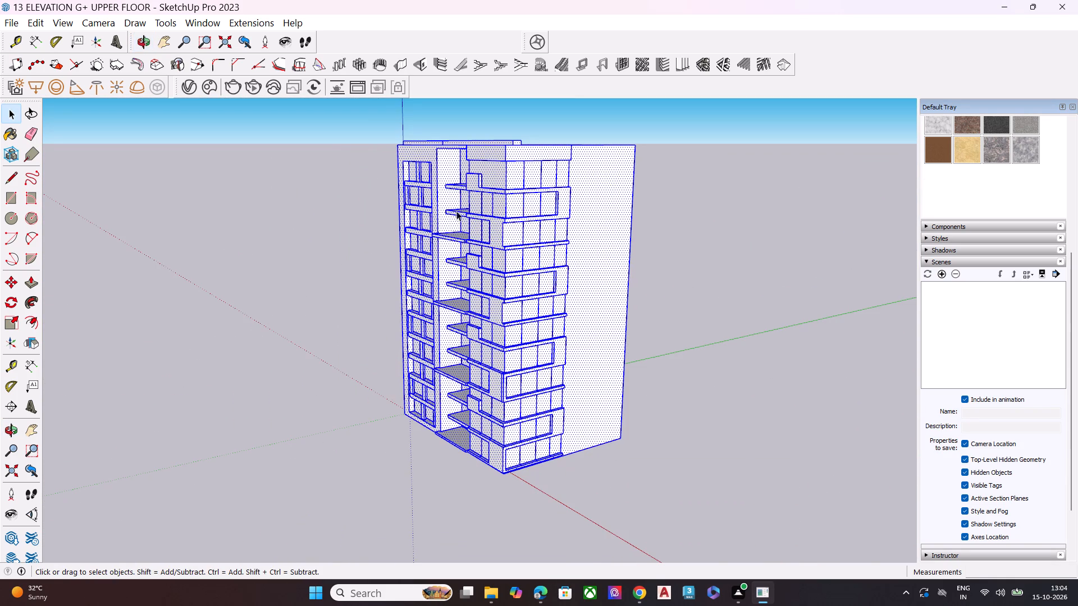
middle_drag(577, 232, 576, 255)
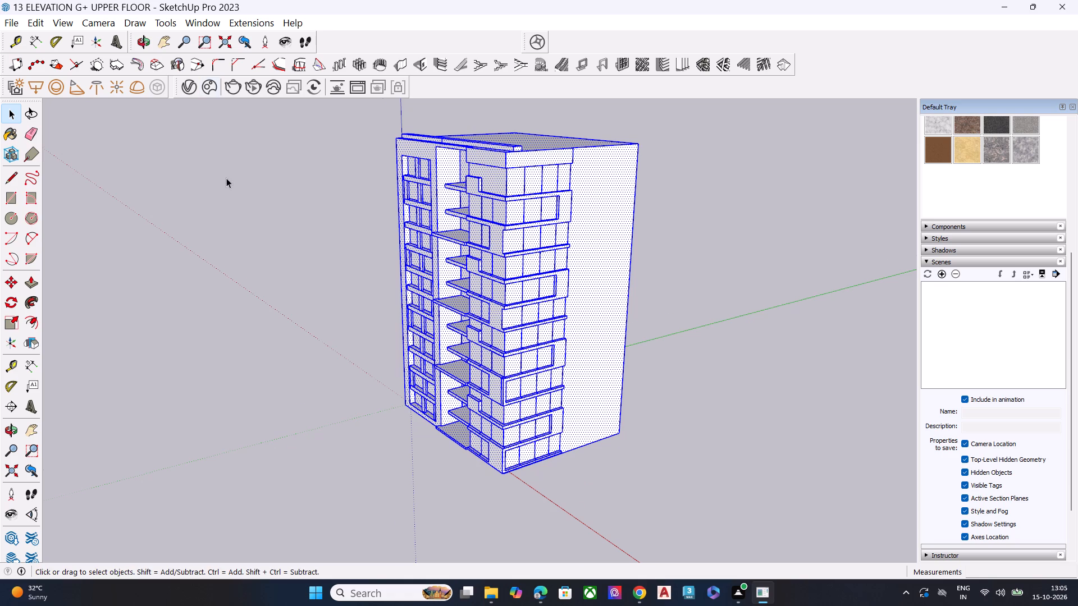
scroll(226, 181, down, 1)
middle_drag(345, 338, 379, 281)
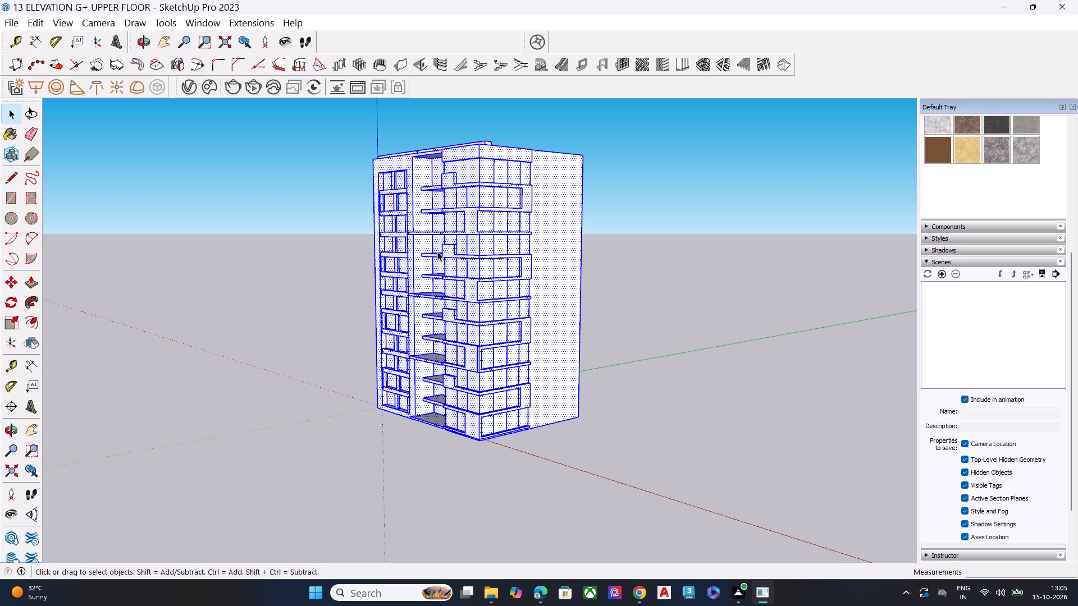
scroll(470, 201, up, 6)
scroll(477, 233, down, 6)
middle_drag(486, 255, 538, 293)
key(q)
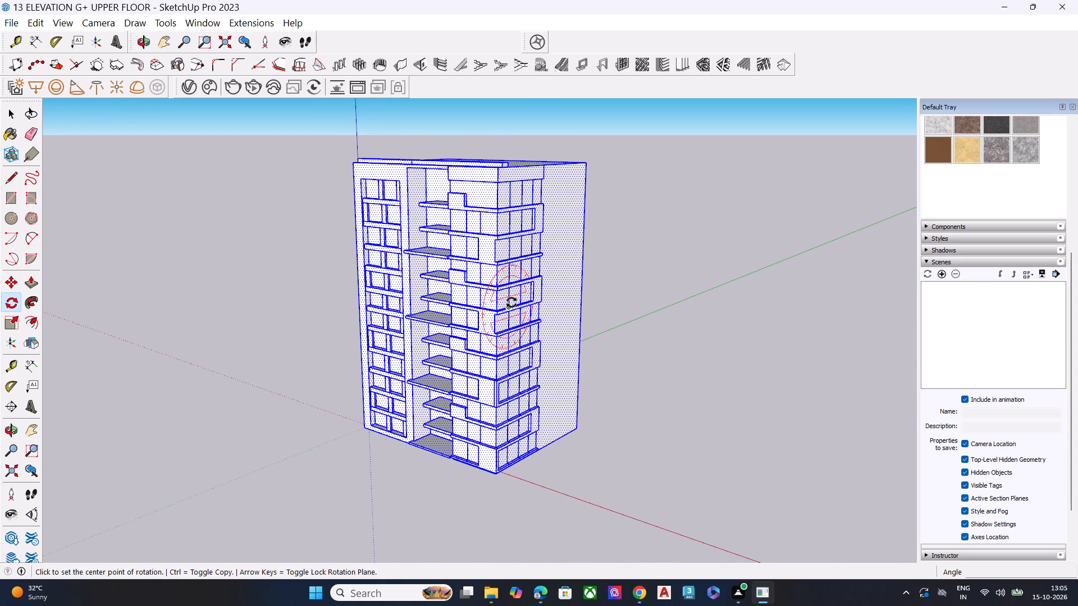
key(s)
click(450, 155)
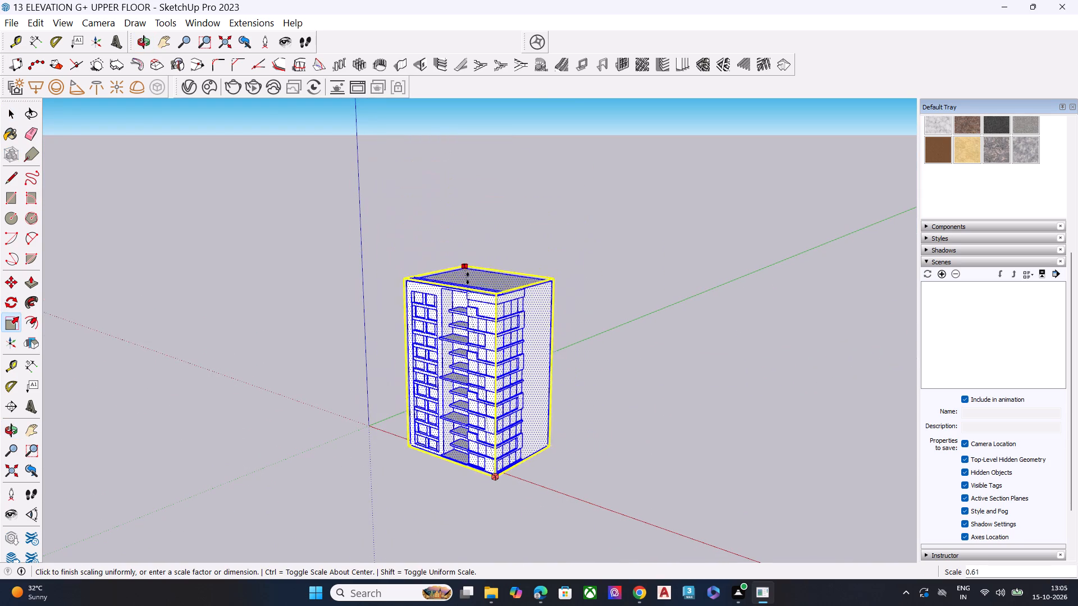
click(505, 440)
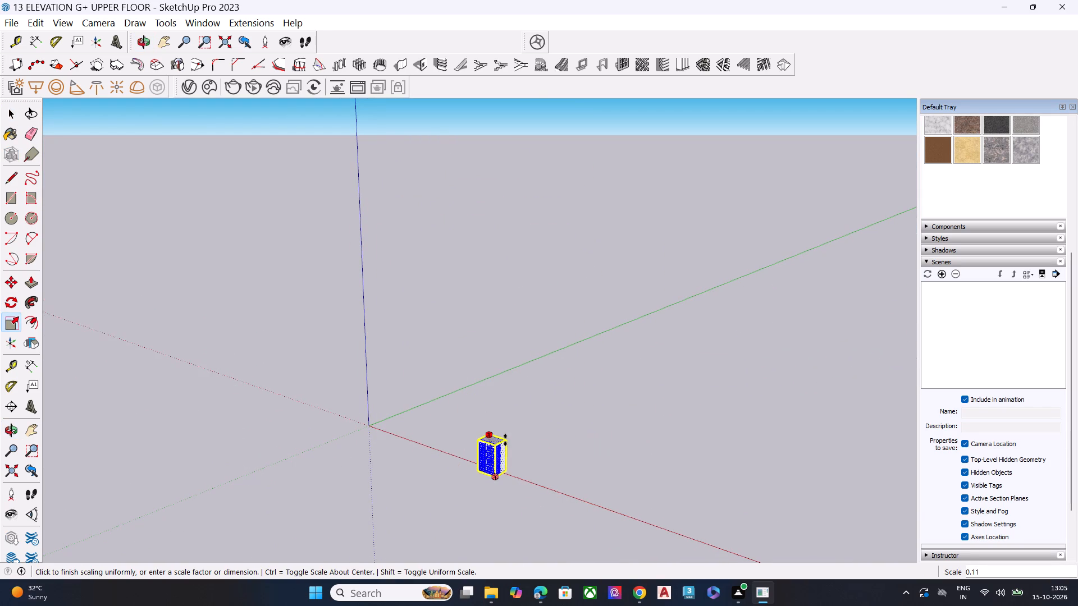
Move the whole scaled-down building about 17,679 feet back toward the axes origin, using its front bottom corner as the grab point.
scroll(490, 481, up, 1)
middle_drag(487, 479, 485, 351)
scroll(489, 454, up, 15)
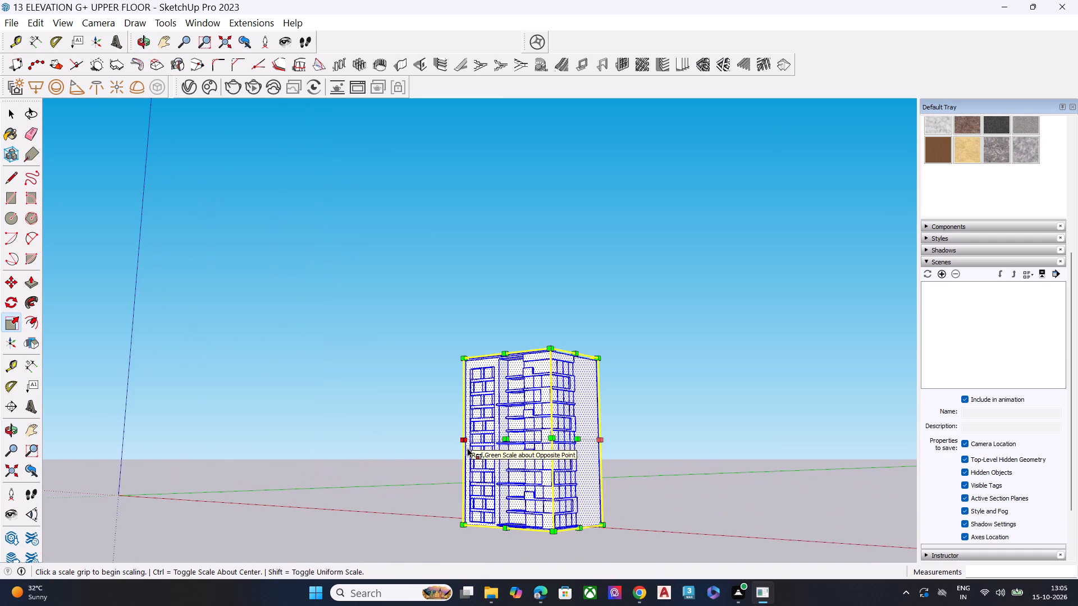
scroll(516, 423, up, 5)
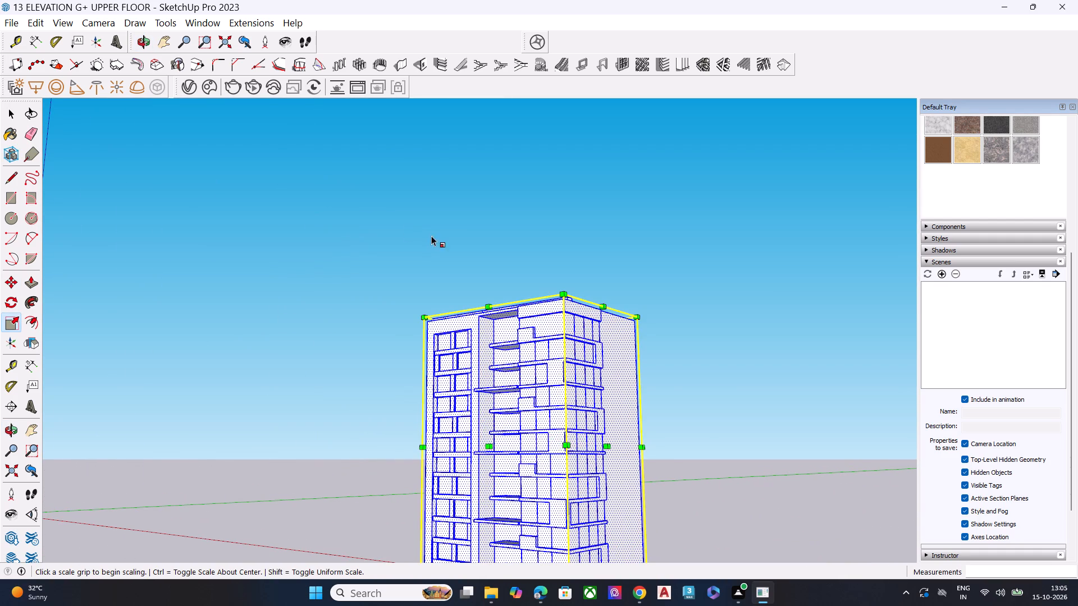
scroll(449, 226, down, 3)
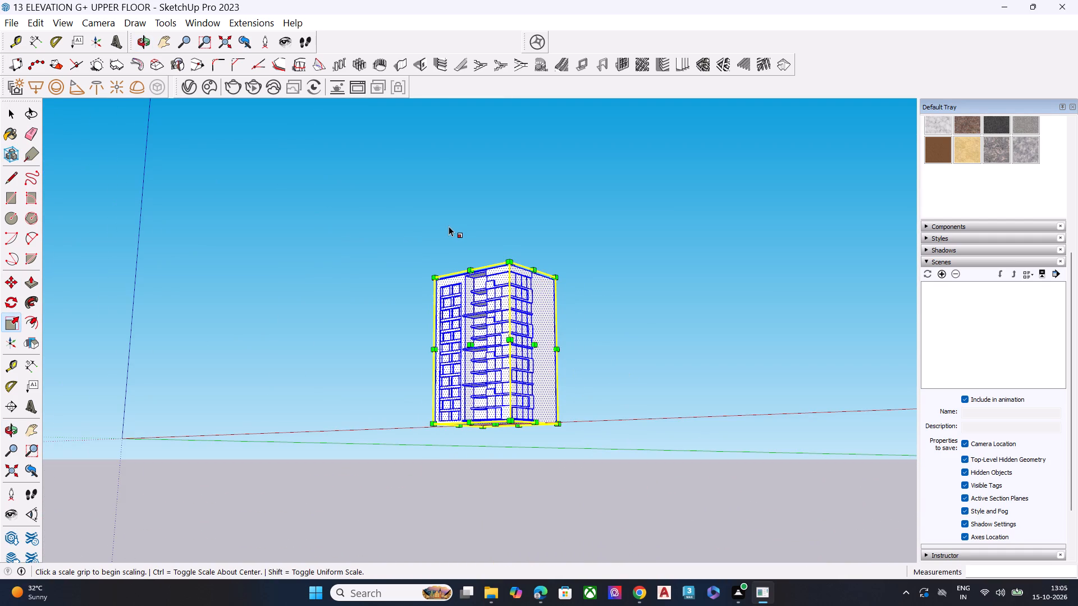
scroll(390, 185, down, 3)
middle_drag(460, 316, 494, 393)
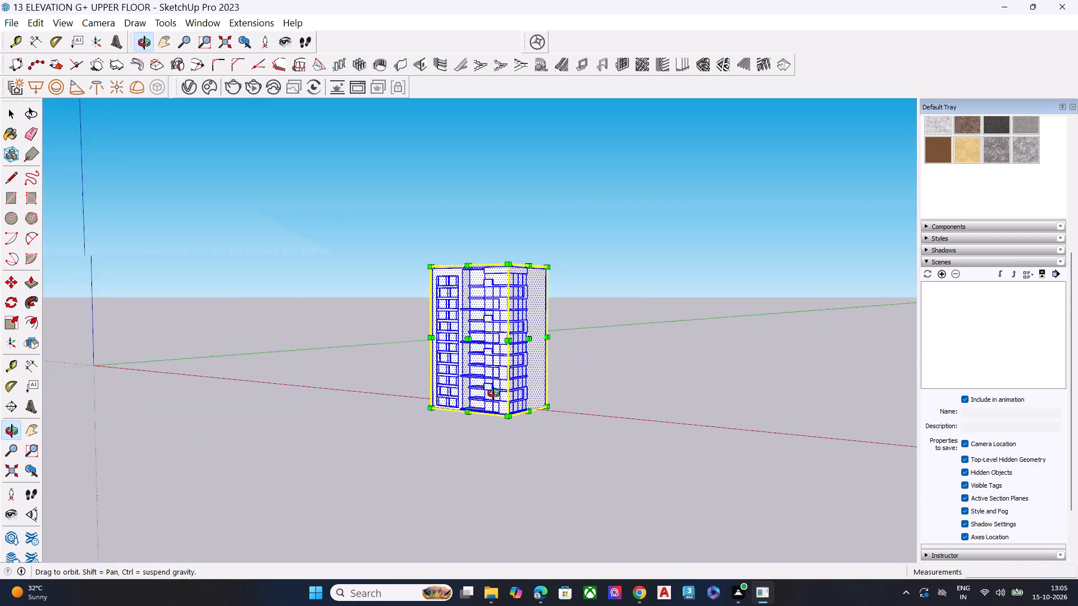
middle_drag(494, 393, 501, 403)
scroll(501, 404, up, 5)
key(m)
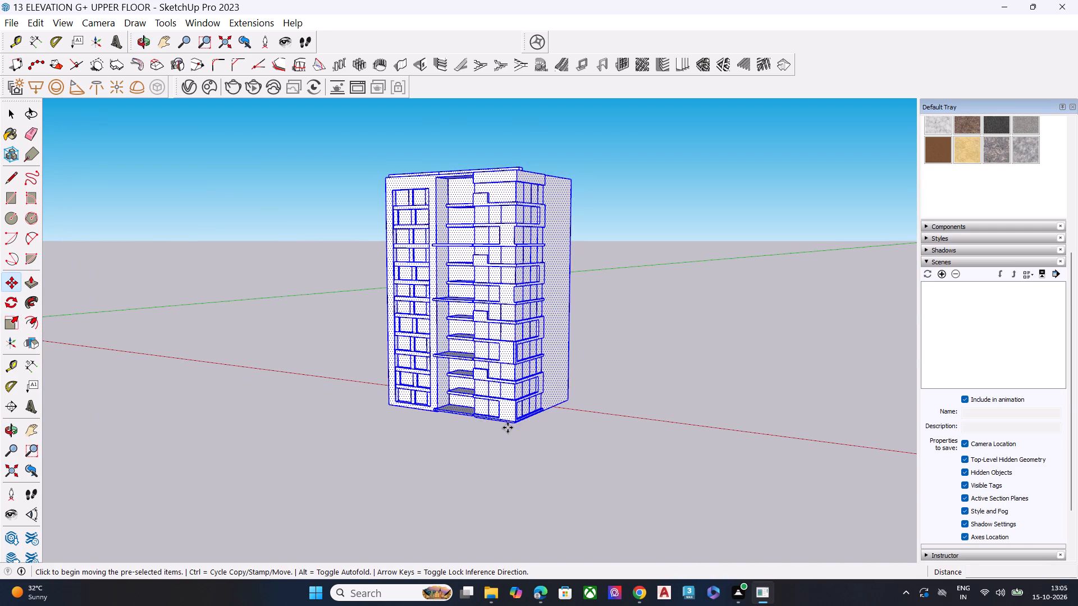
click(514, 422)
scroll(610, 264, down, 6)
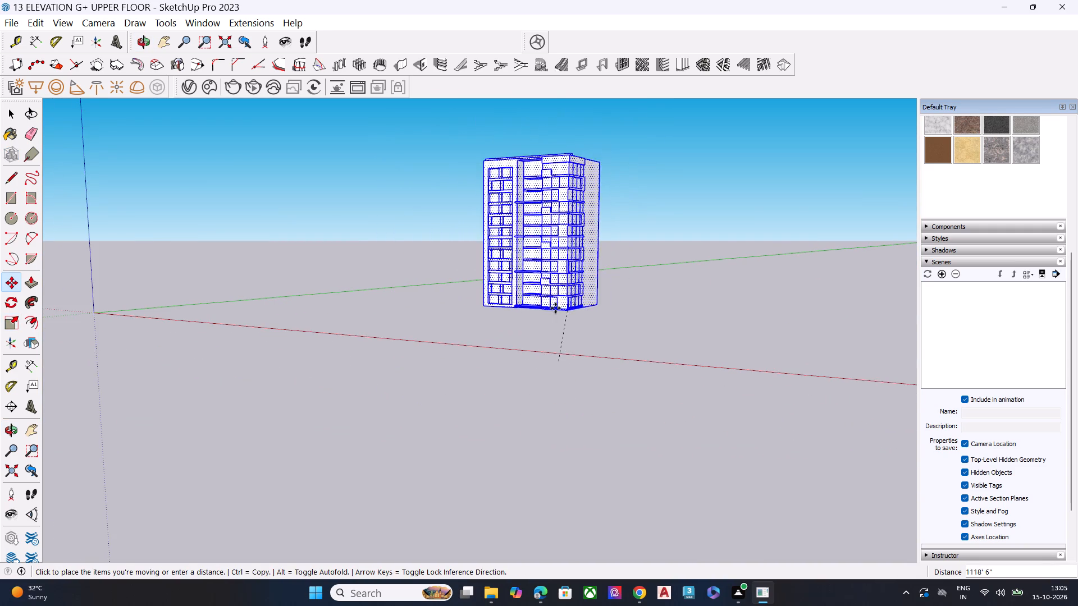
scroll(538, 282, up, 1)
scroll(586, 289, down, 8)
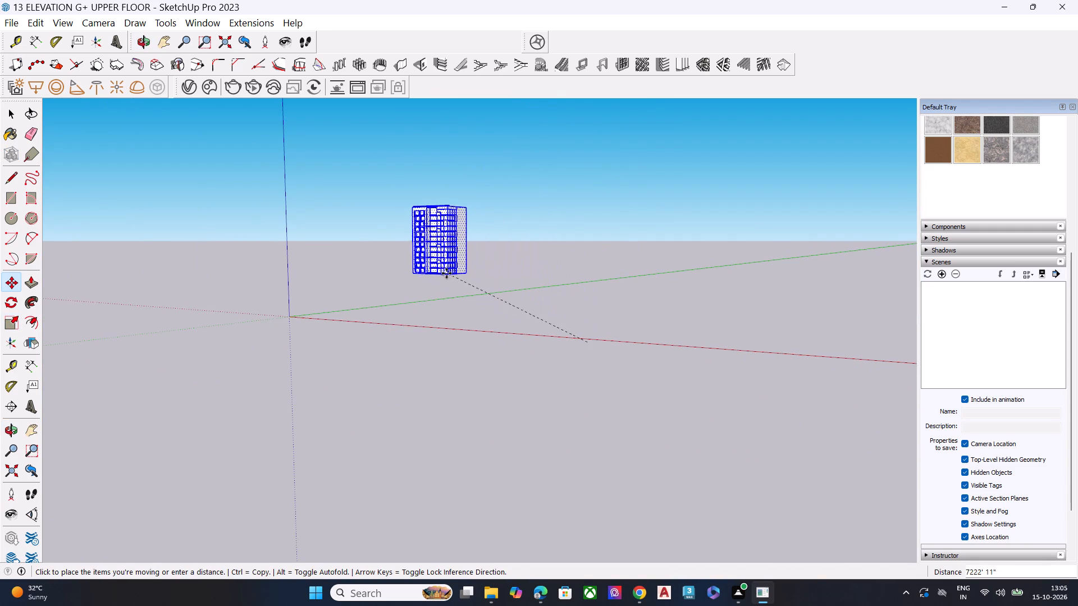
scroll(402, 267, up, 8)
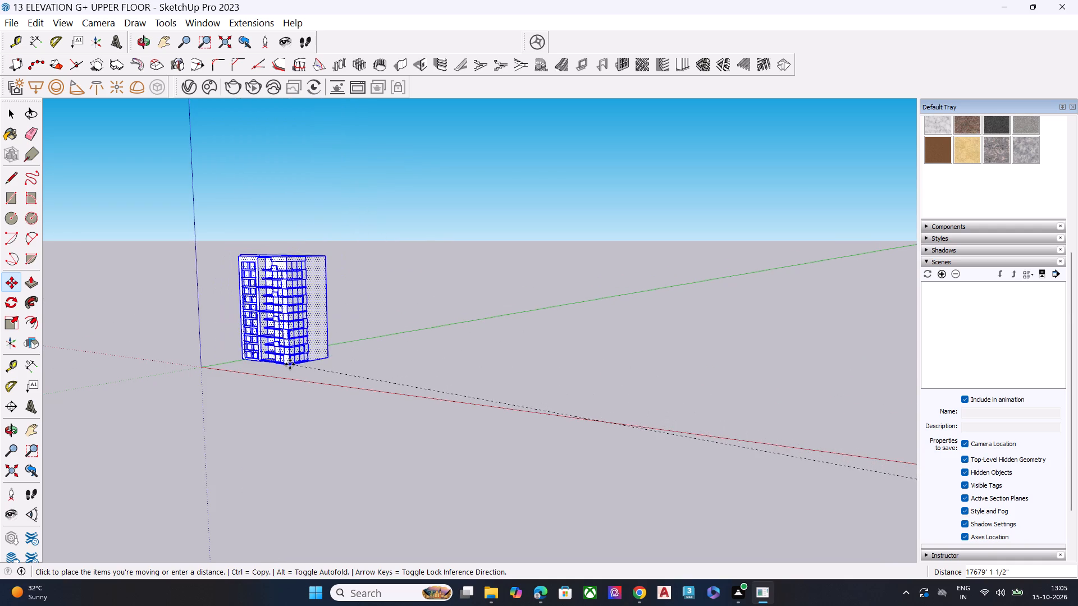
click(290, 365)
Move the building again so its front bottom corner beside the window column lands on the axes origin.
middle_drag(227, 375, 512, 394)
scroll(327, 409, up, 1)
scroll(325, 410, down, 1)
scroll(325, 410, up, 1)
scroll(321, 411, down, 2)
scroll(321, 411, up, 2)
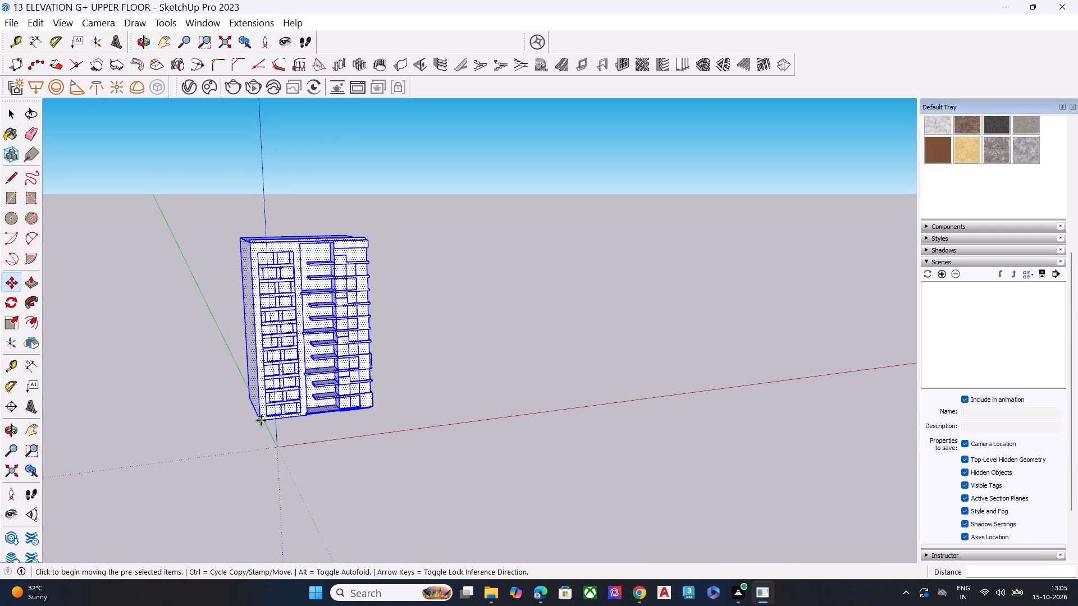
click(258, 420)
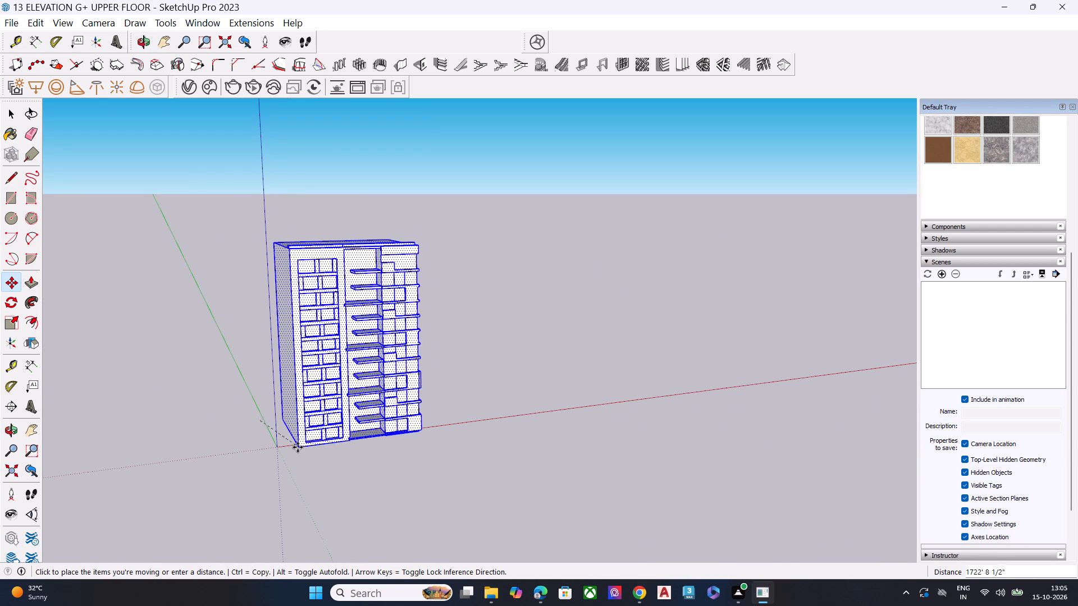
click(276, 447)
Scale the building down uniformly from its rear top corner, keeping the opposite front bottom corner as the anchor.
scroll(396, 425, up, 1)
middle_drag(396, 425, 153, 412)
scroll(152, 412, up, 1)
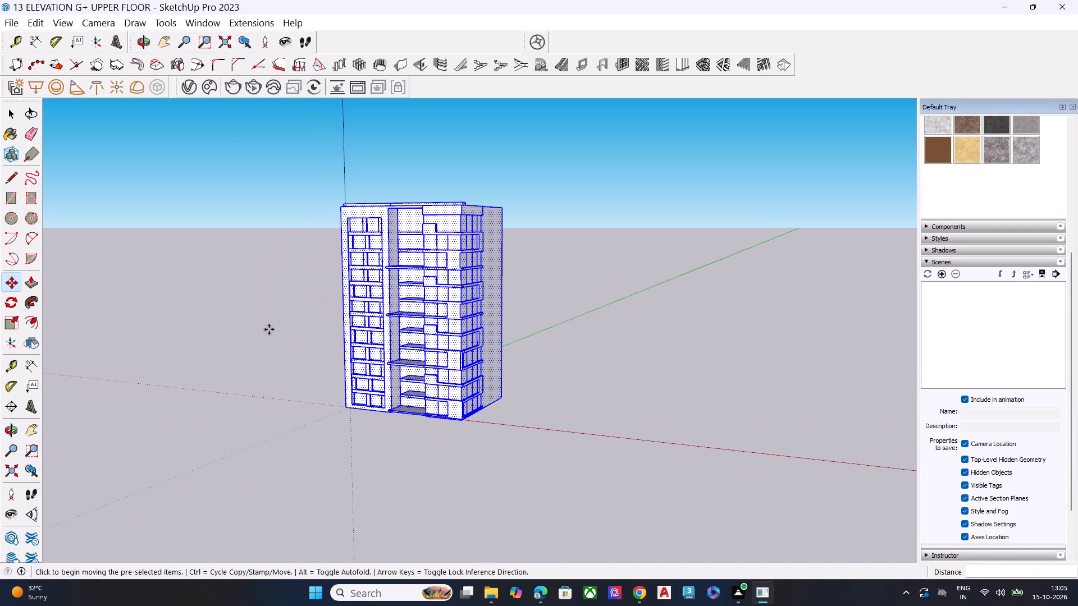
scroll(389, 264, down, 5)
key(space)
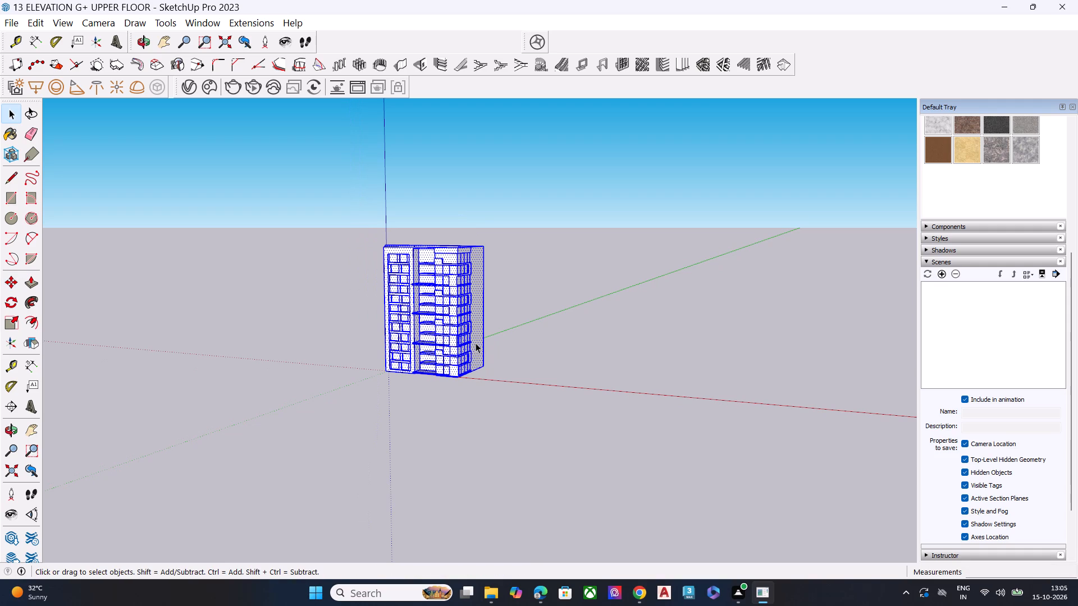
key(s)
click(400, 241)
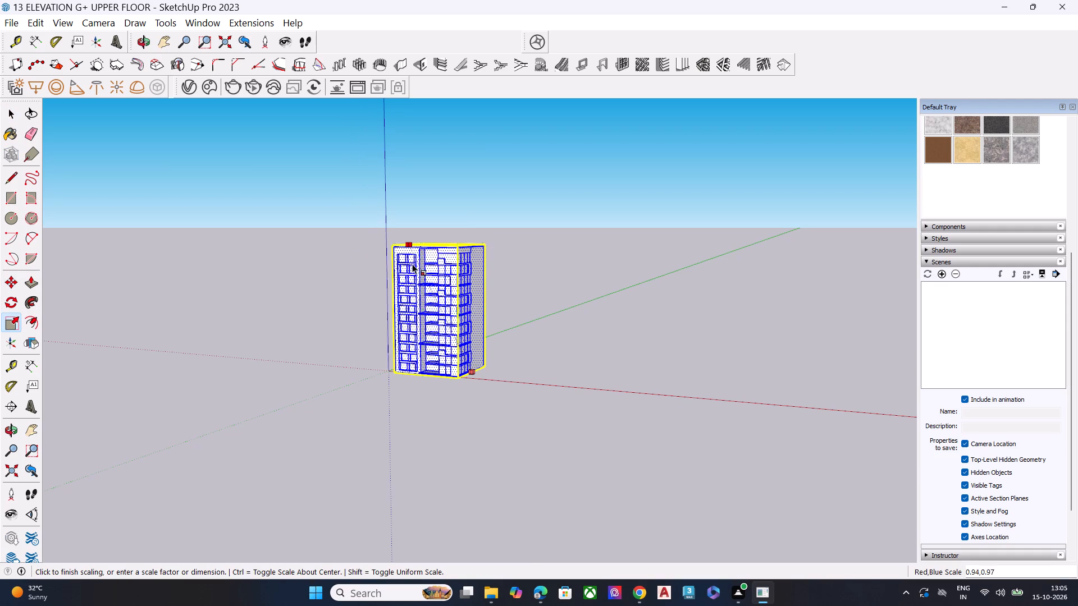
key(Escape)
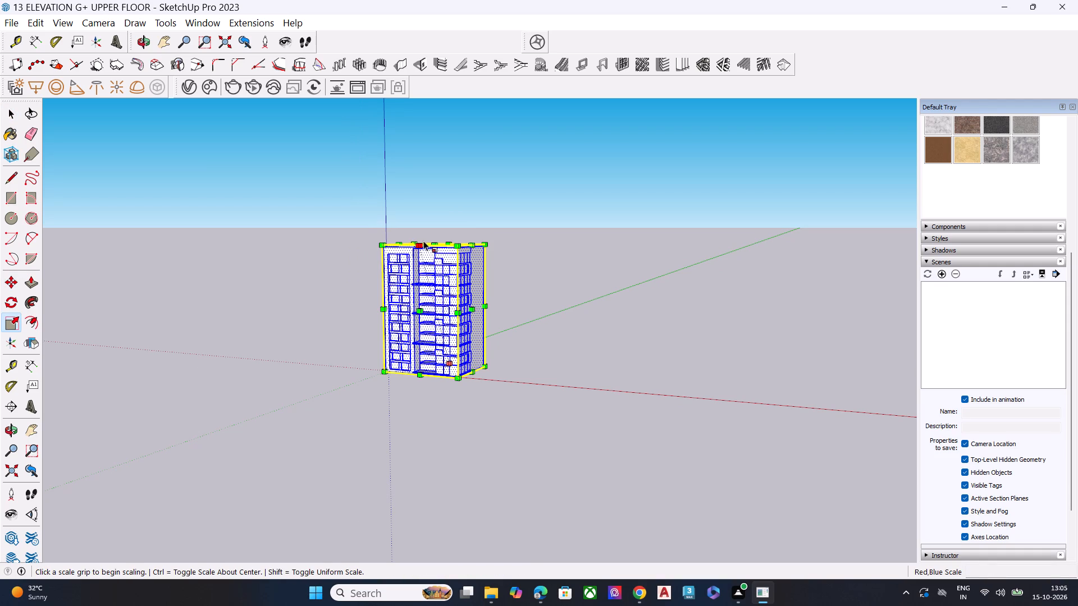
middle_drag(418, 240, 408, 311)
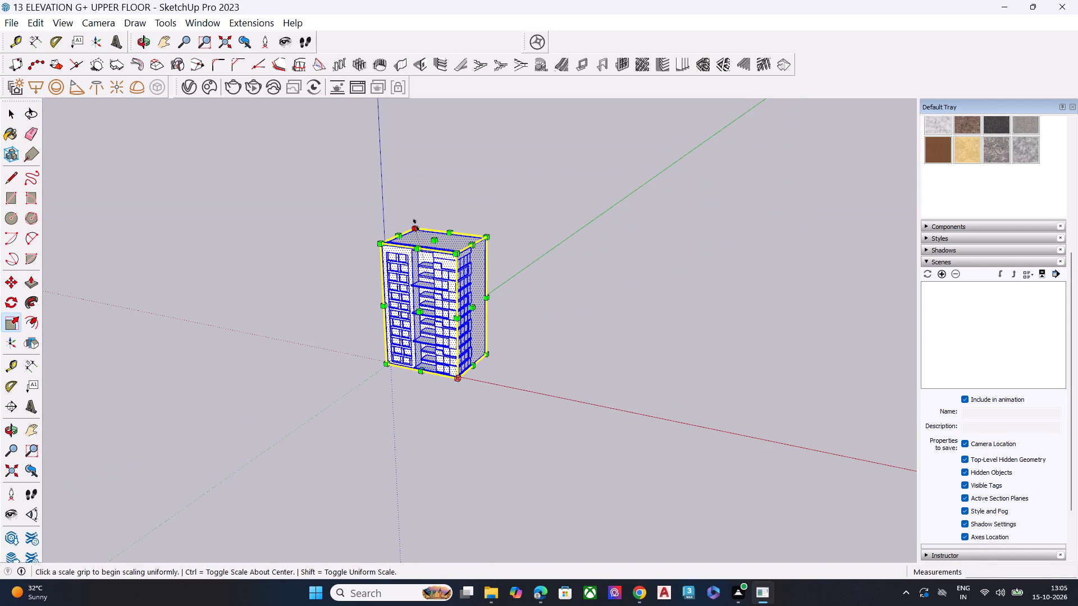
click(416, 225)
click(447, 334)
Move the reduced building back to the axes origin by its front bottom corner at the window-column end.
middle_drag(468, 371, 469, 221)
scroll(470, 240, up, 7)
middle_drag(447, 367, 467, 429)
scroll(467, 429, up, 13)
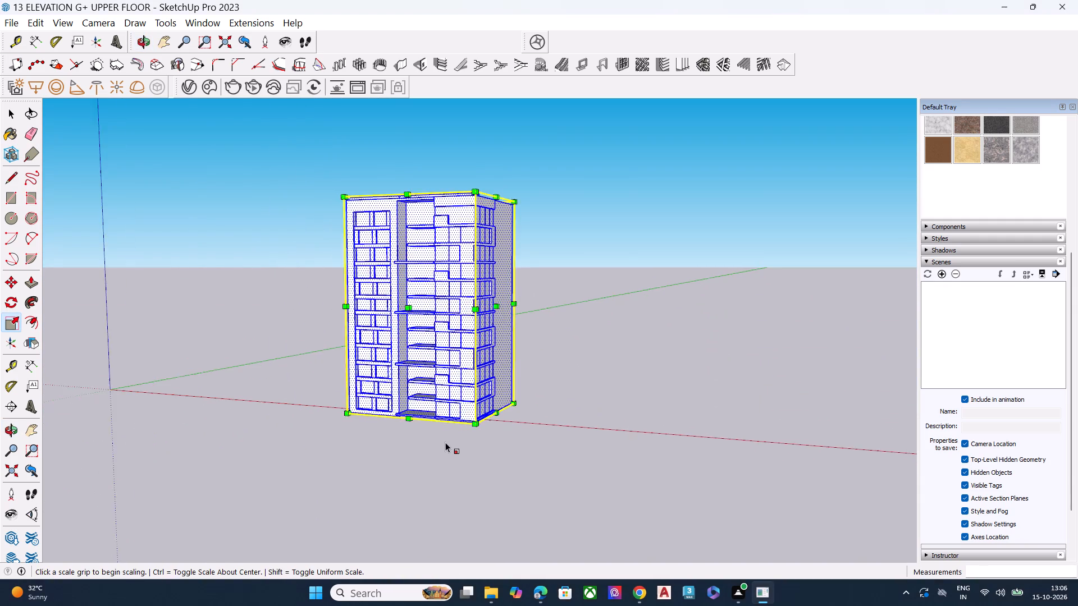
key(m)
click(330, 409)
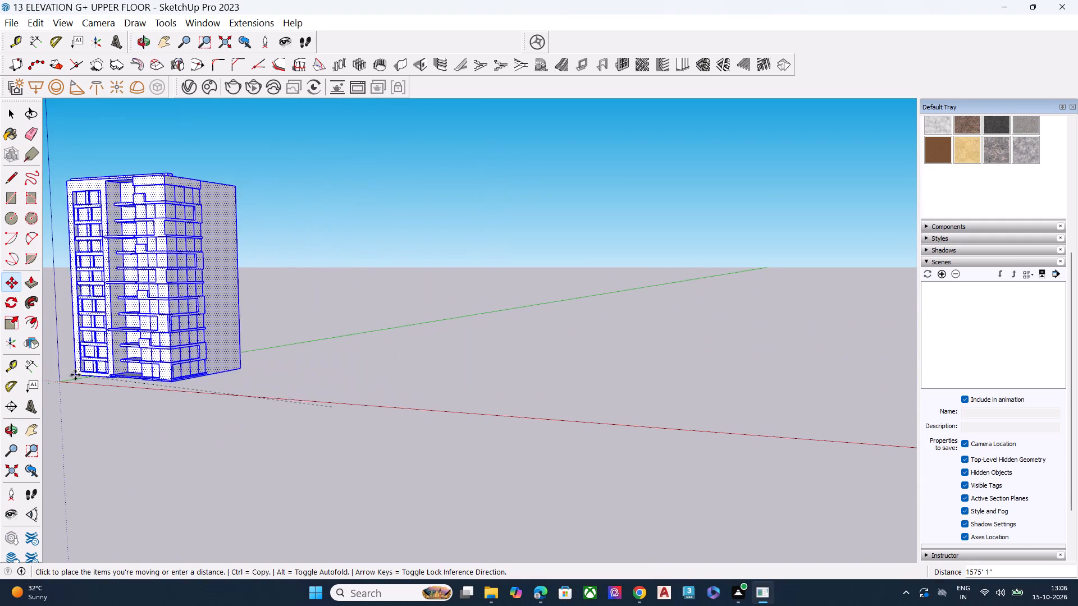
click(59, 379)
Scale the building down uniformly once more from its front bottom corner, anchored at the opposite rear top corner.
middle_drag(203, 360, 261, 359)
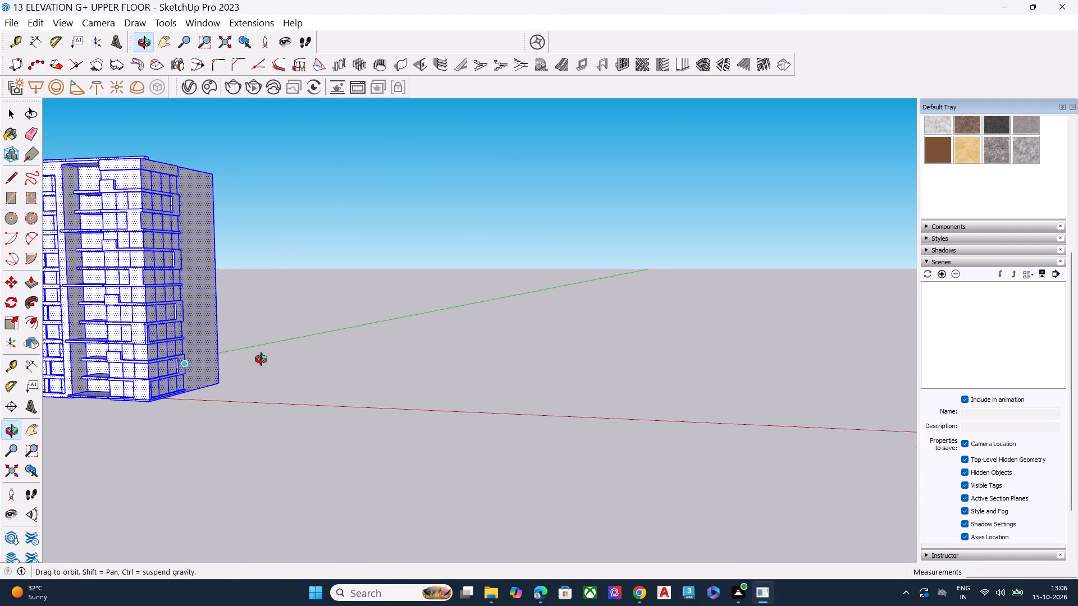
middle_drag(261, 359, 275, 357)
scroll(345, 343, up, 2)
scroll(424, 314, down, 13)
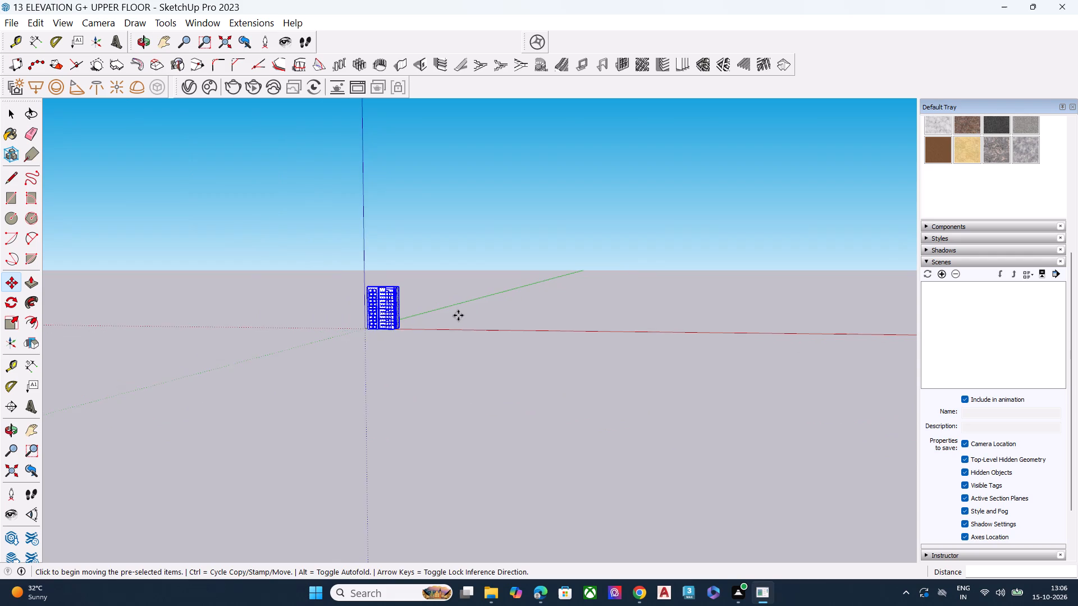
scroll(458, 315, down, 4)
middle_drag(435, 374, 317, 384)
scroll(339, 336, up, 11)
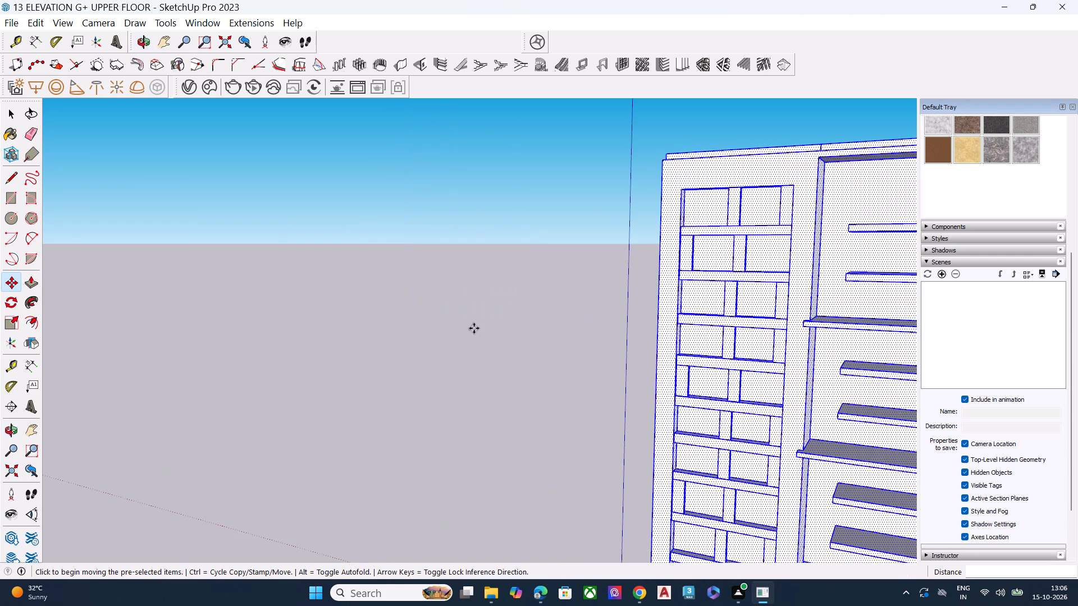
scroll(350, 315, down, 8)
scroll(367, 339, up, 7)
scroll(446, 338, up, 6)
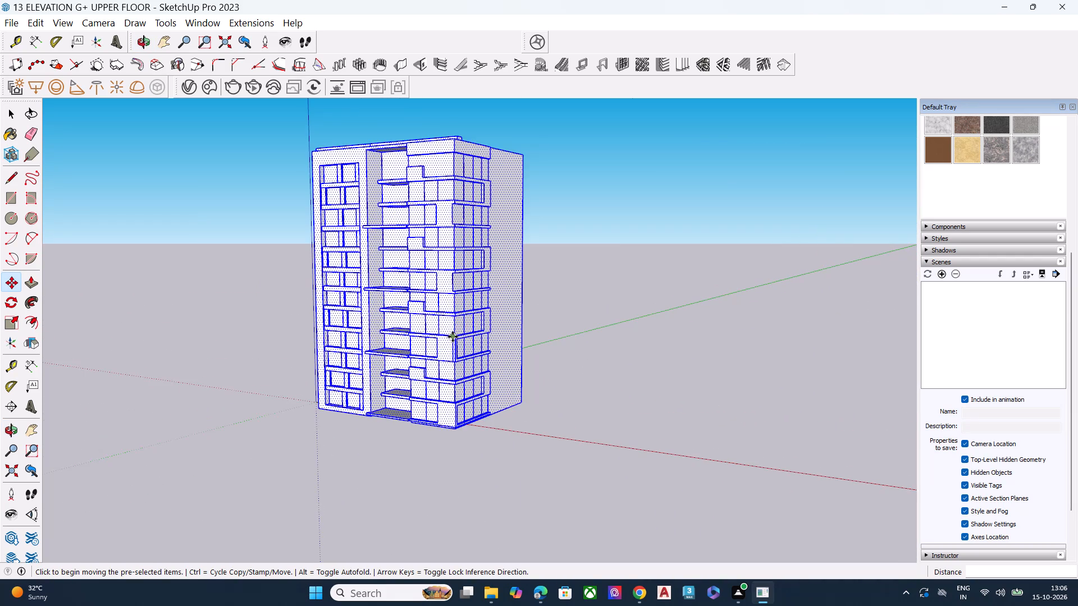
key(s)
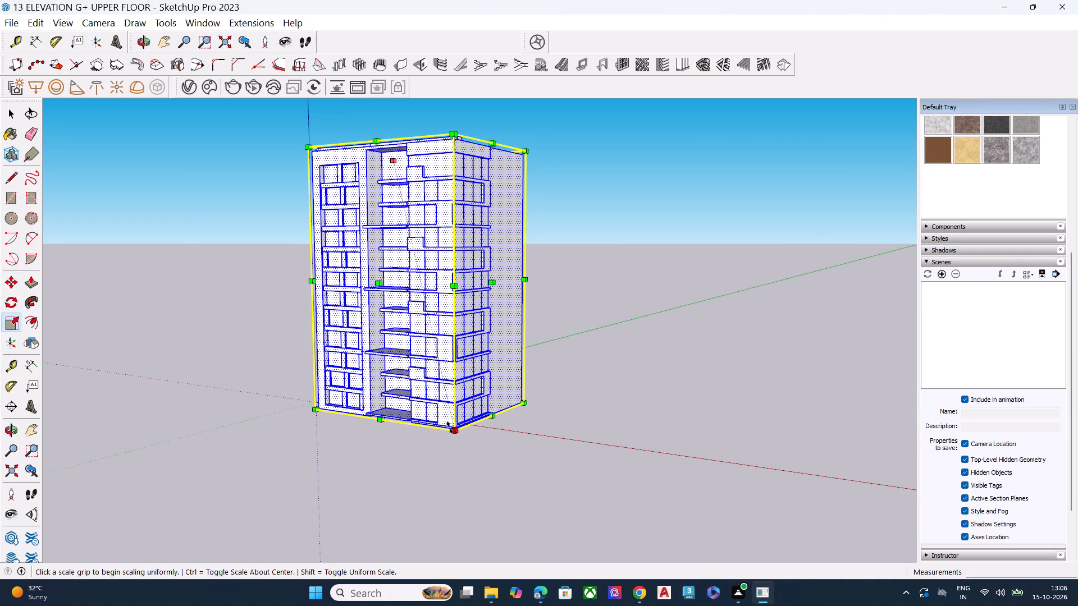
click(451, 430)
click(396, 275)
Move the smaller building by its window-column bottom corner down to a spot near the axes origin.
scroll(353, 254, up, 4)
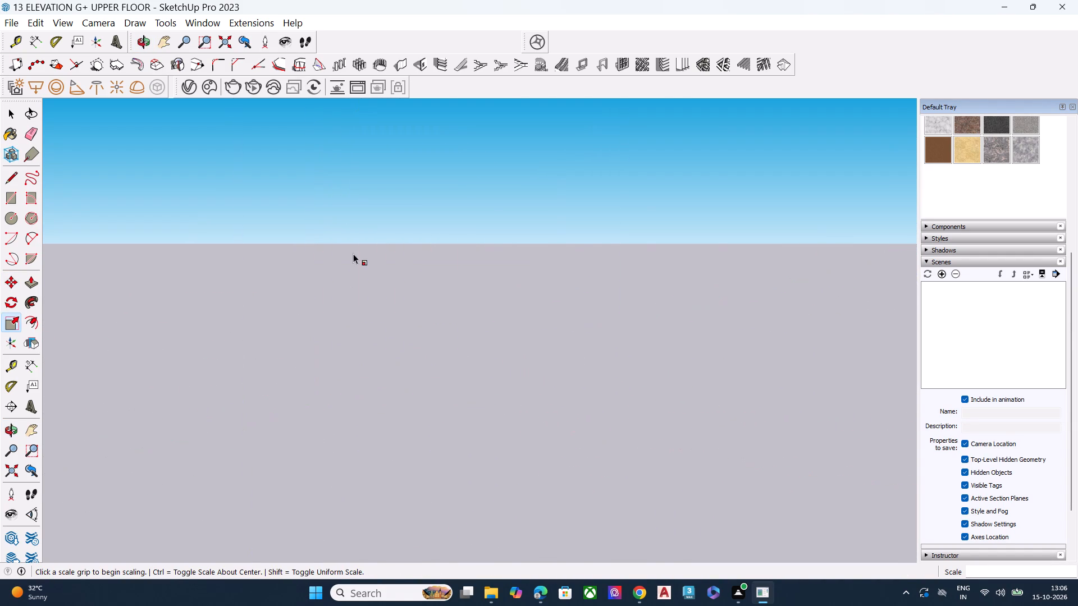
scroll(353, 254, up, 2)
scroll(353, 267, down, 6)
scroll(367, 322, up, 1)
scroll(367, 322, down, 3)
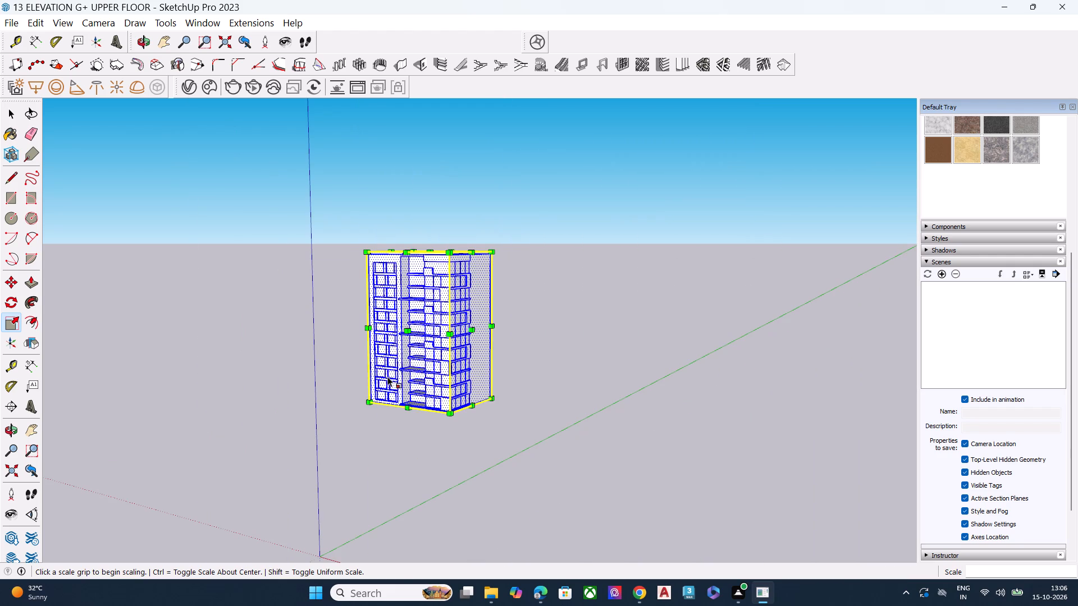
key(m)
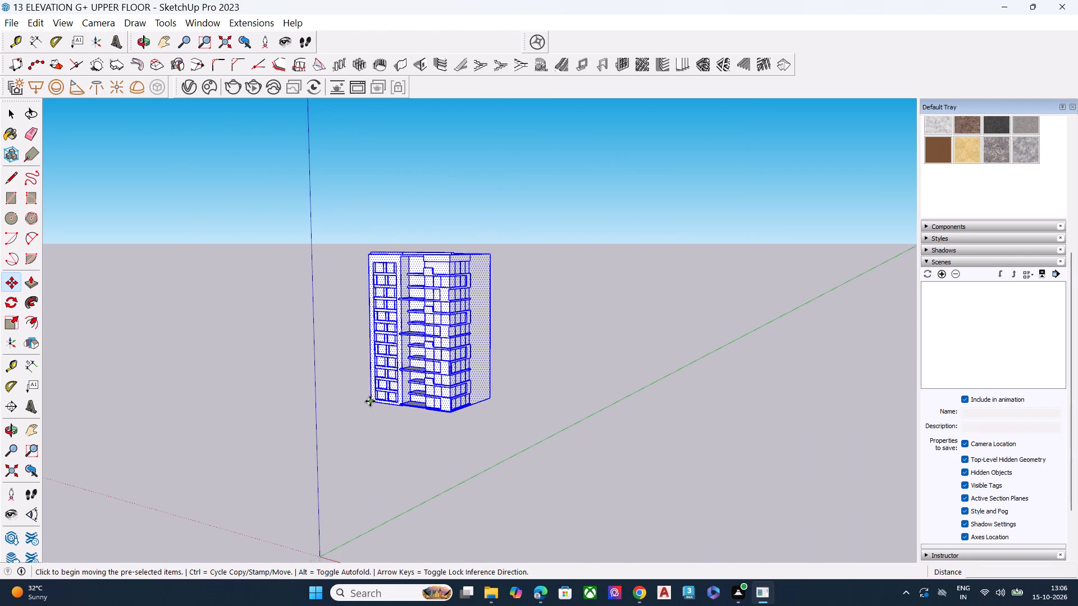
click(370, 401)
scroll(390, 275, down, 6)
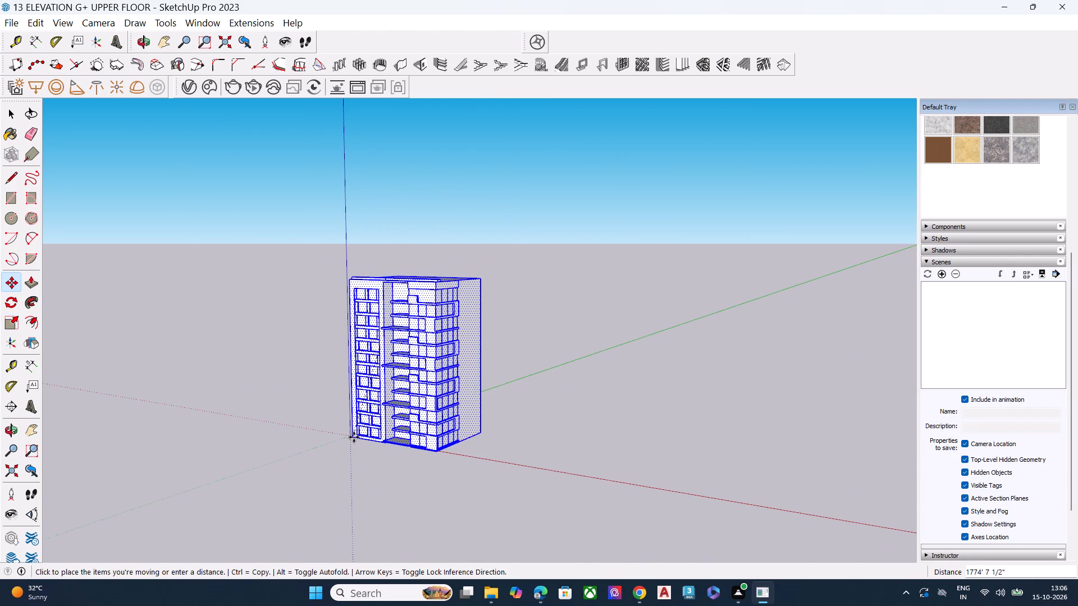
middle_drag(351, 438, 431, 492)
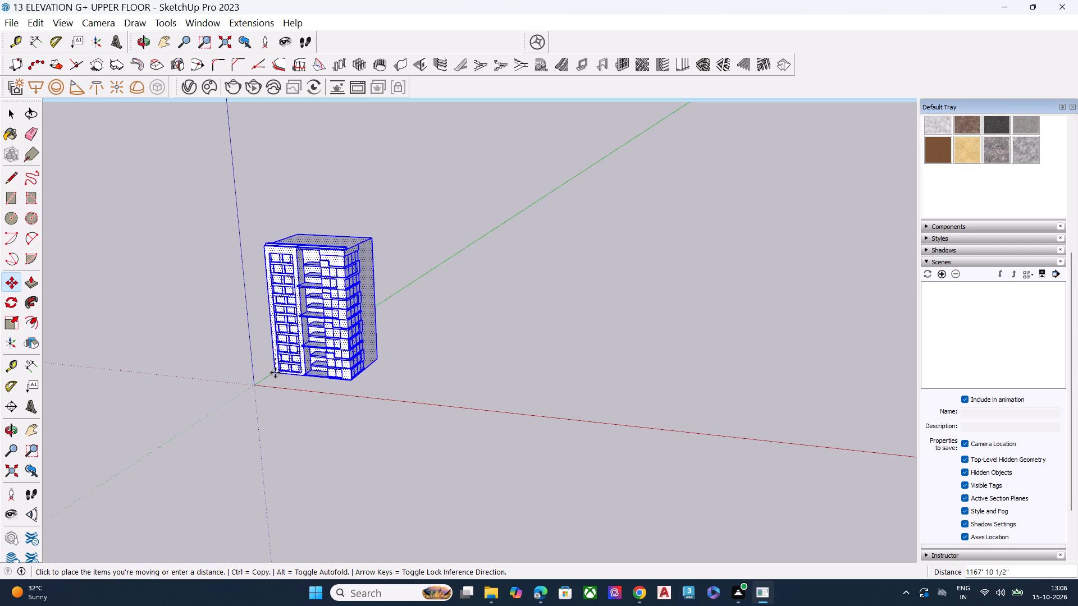
click(284, 371)
Move the building about 203 feet to bring its window-column bottom corner to the axes origin.
scroll(282, 353, up, 7)
scroll(278, 345, down, 1)
scroll(278, 345, up, 4)
scroll(292, 414, up, 2)
middle_drag(293, 414, 298, 391)
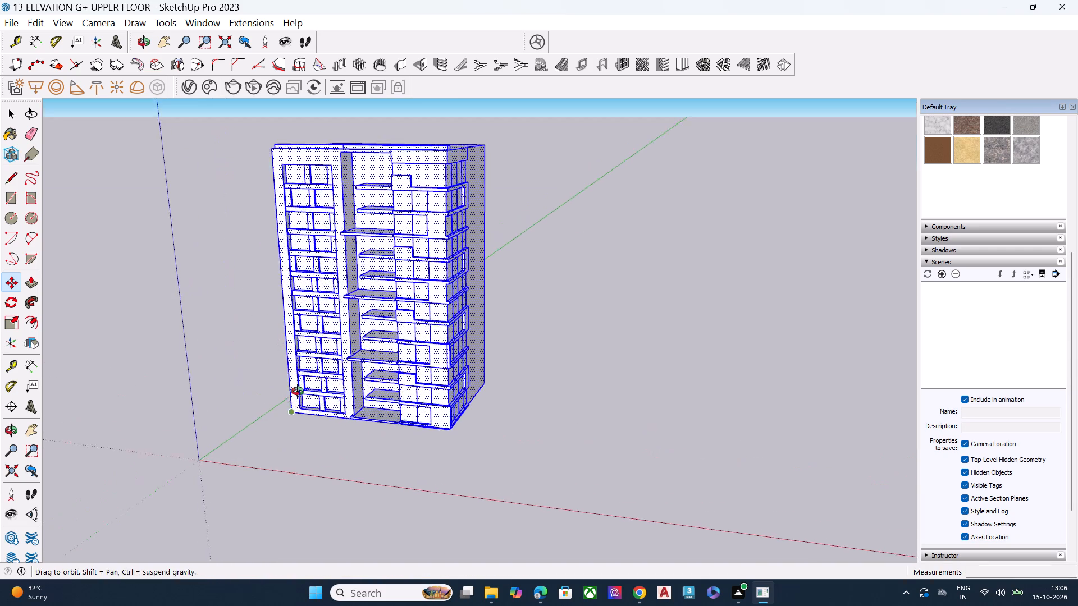
middle_drag(298, 391, 302, 379)
scroll(298, 391, up, 2)
click(285, 431)
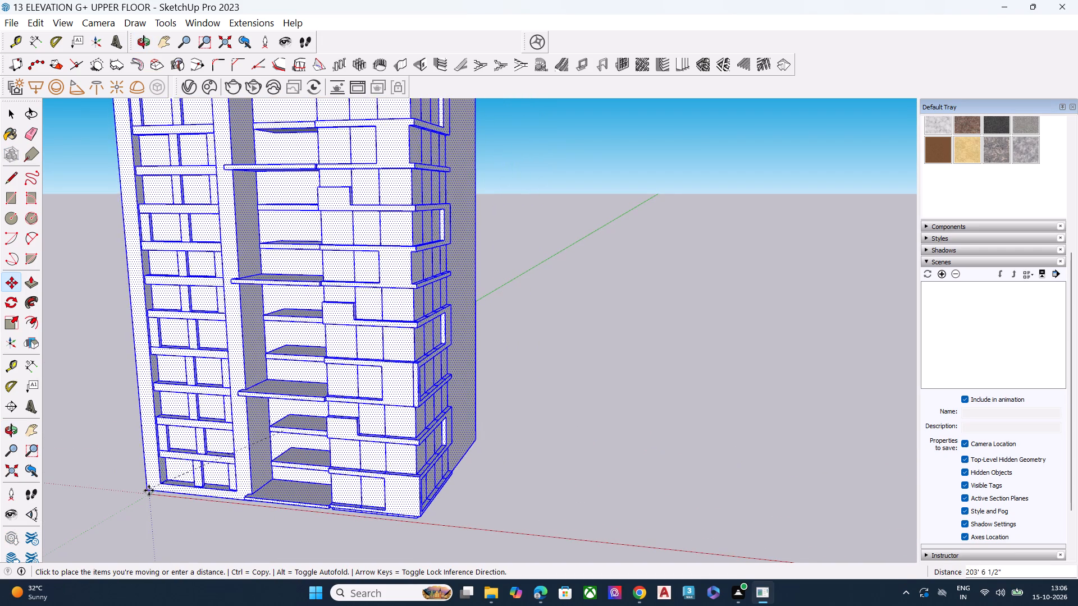
click(153, 494)
Correct the remaining offset by moving the building's window-column bottom corner exactly onto the axes origin.
scroll(193, 469, up, 1)
middle_drag(240, 466, 438, 428)
scroll(442, 424, up, 2)
scroll(395, 309, down, 4)
scroll(403, 309, up, 1)
scroll(407, 310, down, 1)
scroll(409, 311, up, 1)
scroll(410, 311, down, 3)
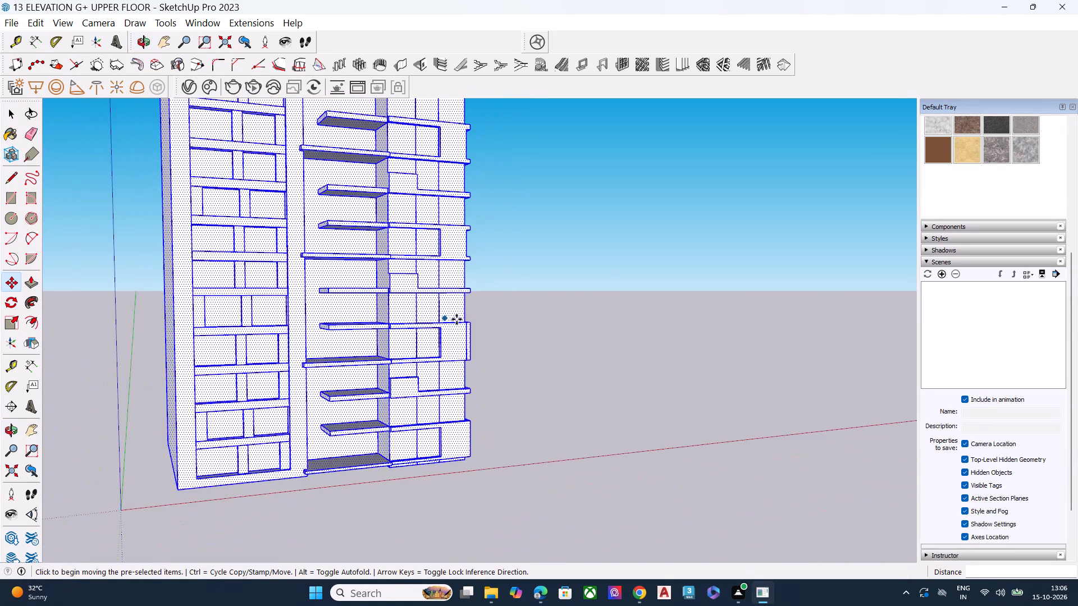
scroll(253, 308, down, 6)
middle_drag(176, 413, 298, 493)
scroll(275, 494, up, 6)
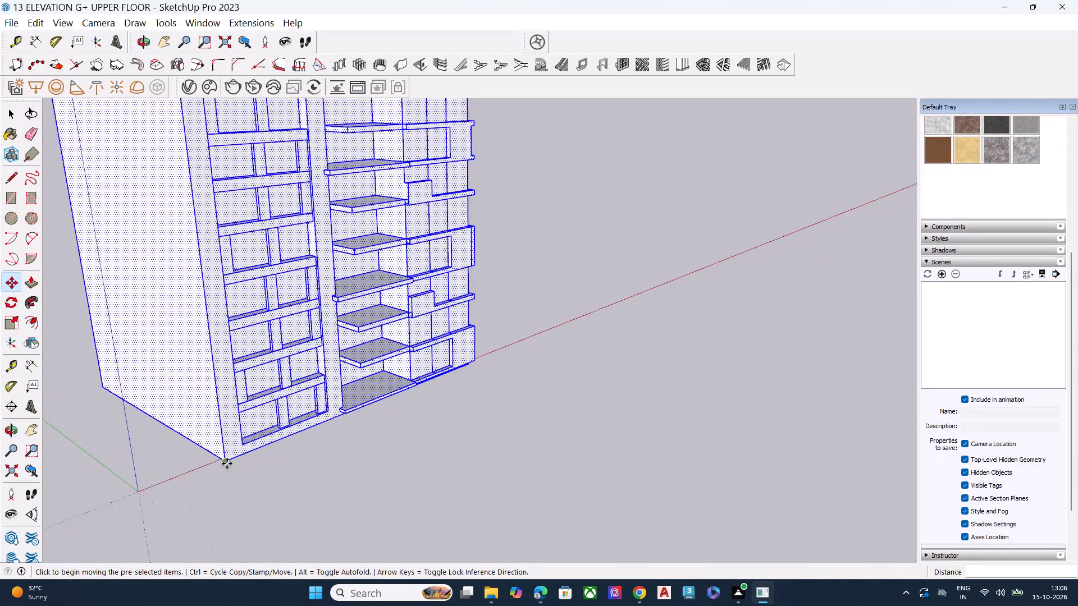
click(227, 463)
click(138, 492)
Scale the building uniformly to 0.50 from its front bottom corner, anchored at the opposite rear top corner.
scroll(267, 382, down, 8)
middle_drag(346, 378, 84, 381)
middle_drag(372, 272, 203, 302)
scroll(380, 235, up, 2)
scroll(390, 217, down, 1)
scroll(390, 217, up, 1)
scroll(390, 236, down, 4)
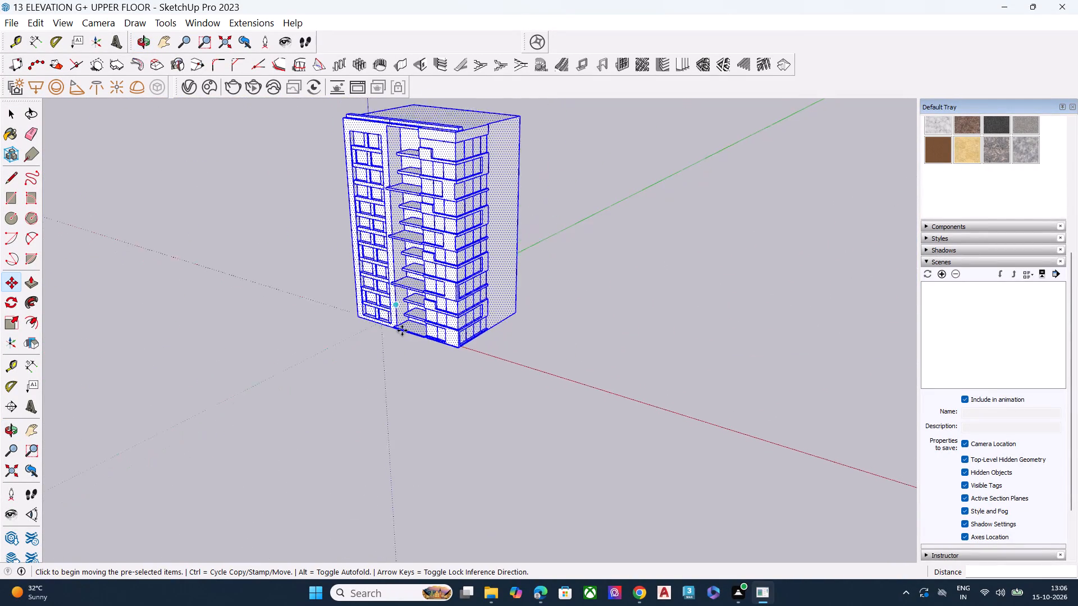
scroll(402, 330, down, 4)
middle_drag(412, 371, 399, 211)
scroll(399, 211, up, 10)
scroll(454, 281, up, 1)
scroll(454, 281, down, 1)
scroll(454, 281, up, 4)
key(s)
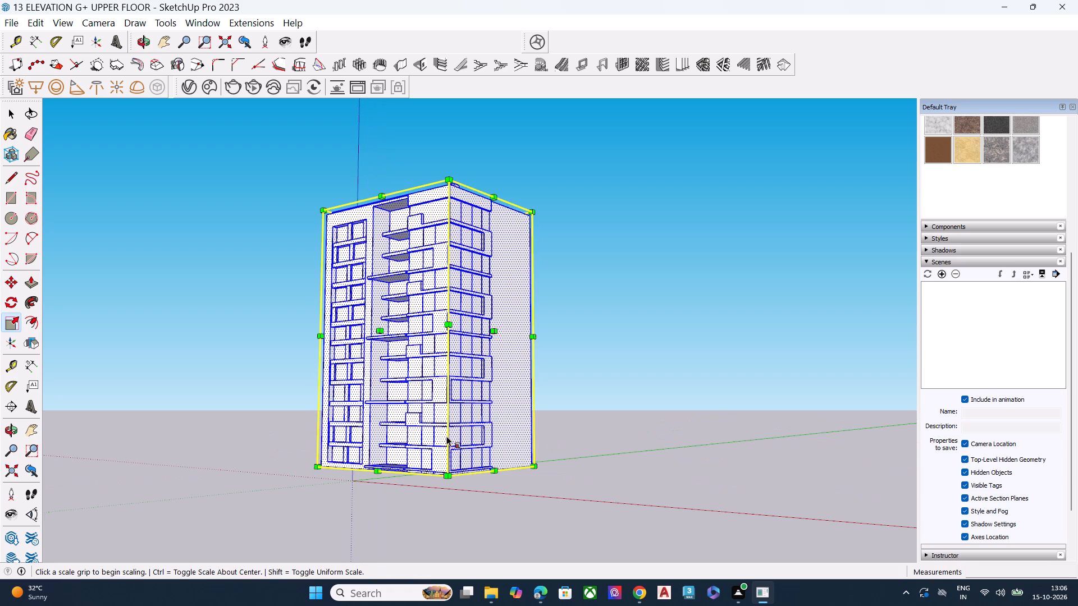
click(447, 474)
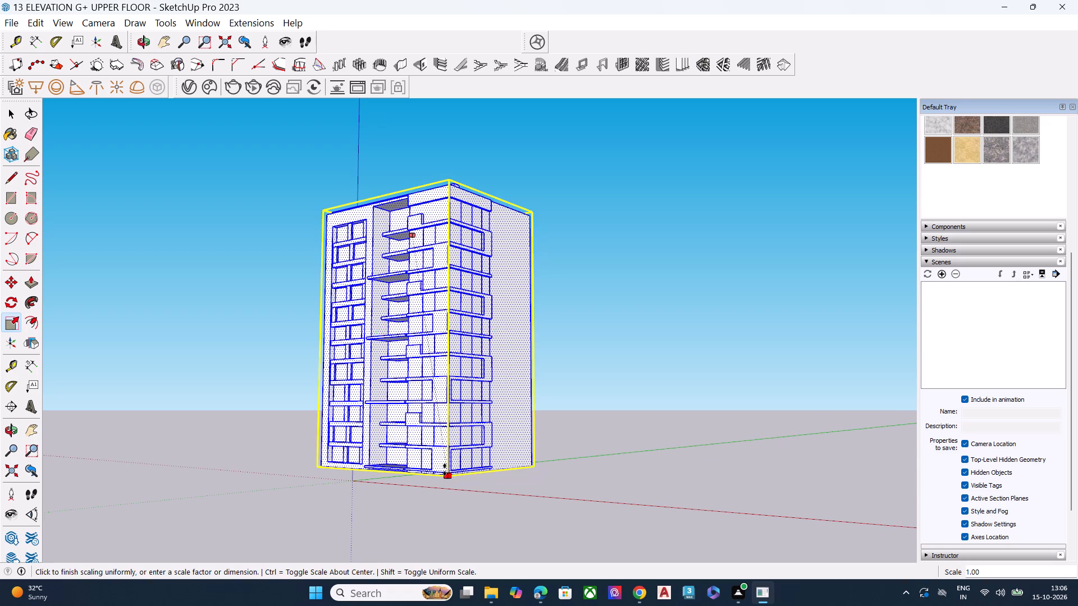
click(408, 327)
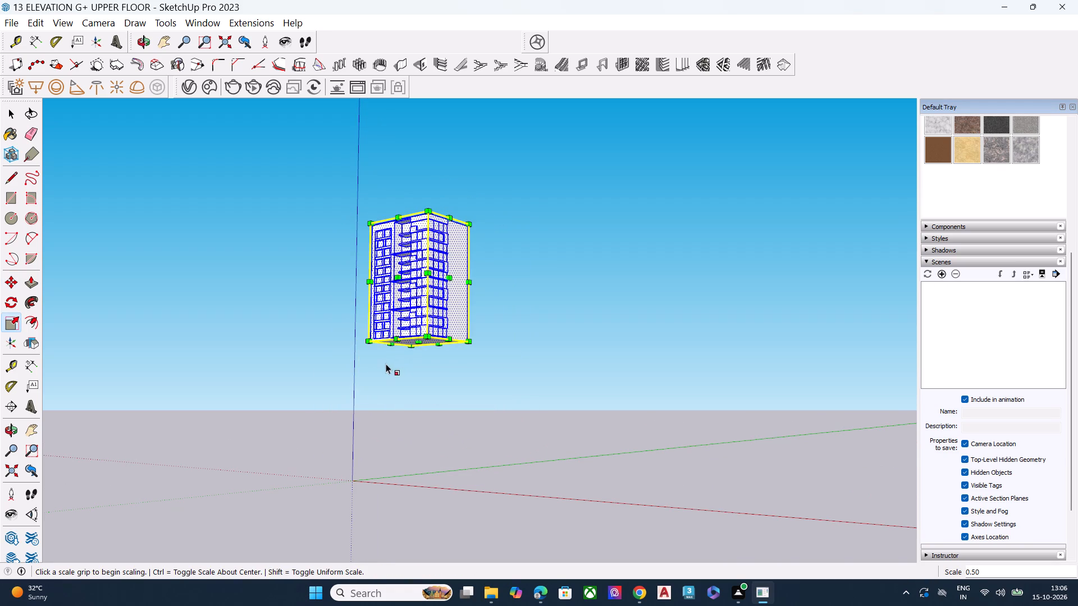
Move the building about 268 feet by its window-column bottom corner to a spot near the axes origin.
middle_drag(386, 364, 400, 420)
scroll(389, 332, up, 3)
scroll(383, 332, down, 2)
scroll(382, 332, up, 4)
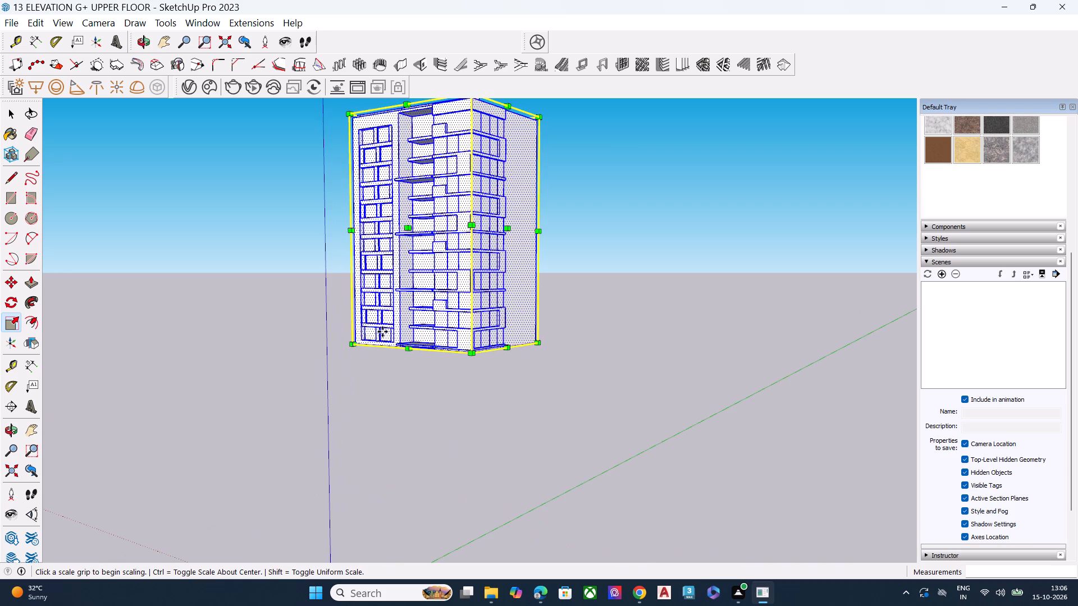
key(m)
click(355, 343)
scroll(392, 292, down, 4)
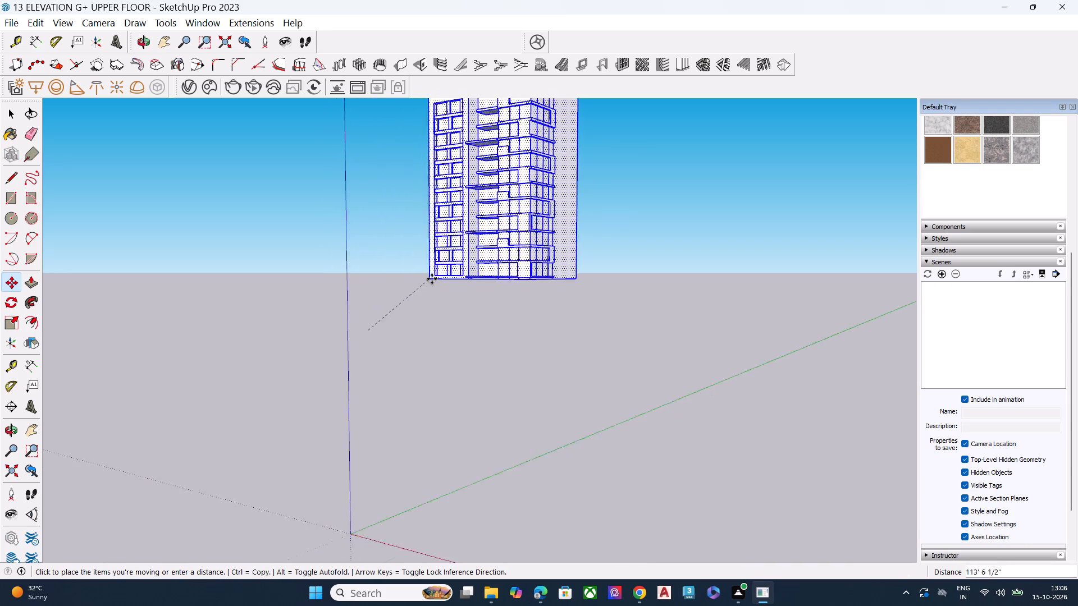
scroll(432, 279, down, 4)
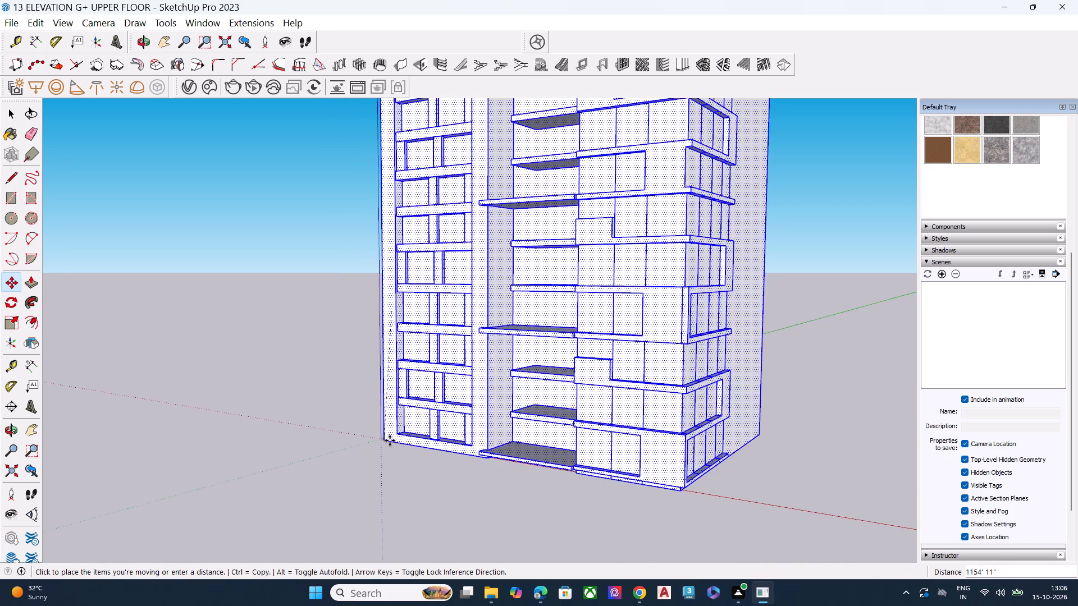
click(395, 442)
Shift the building a short distance by its window-column bottom corner to adjust its position near the red axis.
scroll(404, 0, up, 1)
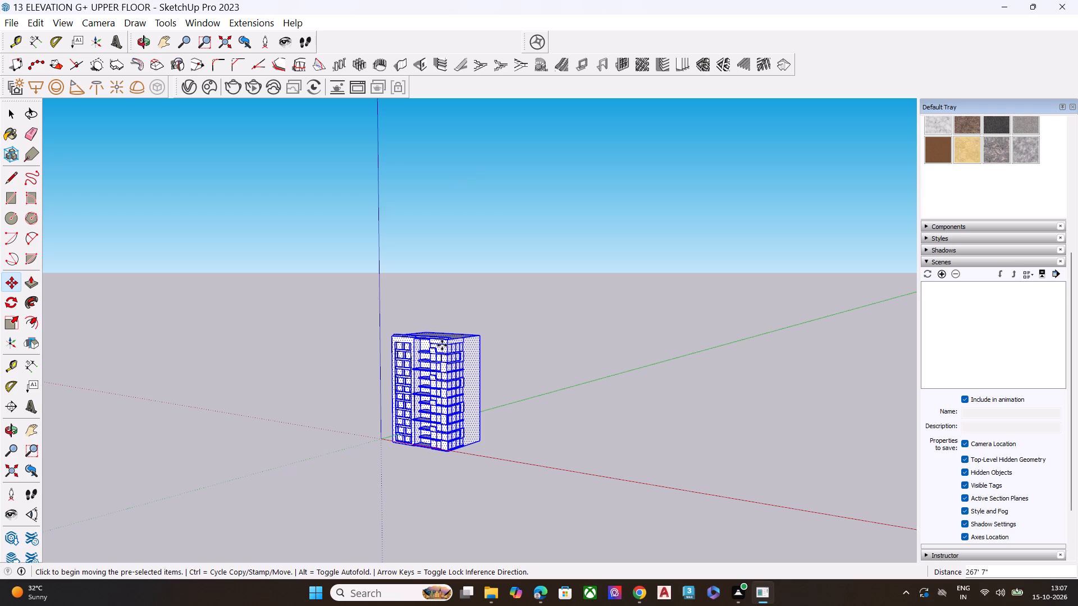
scroll(442, 472, down, 1)
scroll(442, 472, up, 14)
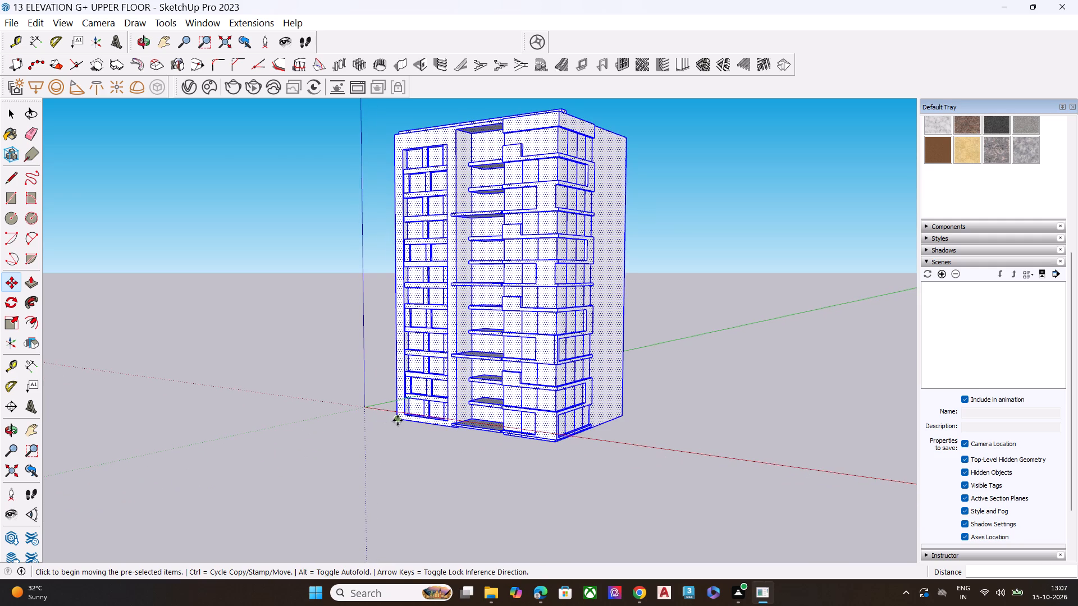
click(397, 420)
click(405, 407)
Move the building about 80 feet by its window-column bottom corner, away from the origin alongside the red axis.
middle_drag(479, 374, 567, 418)
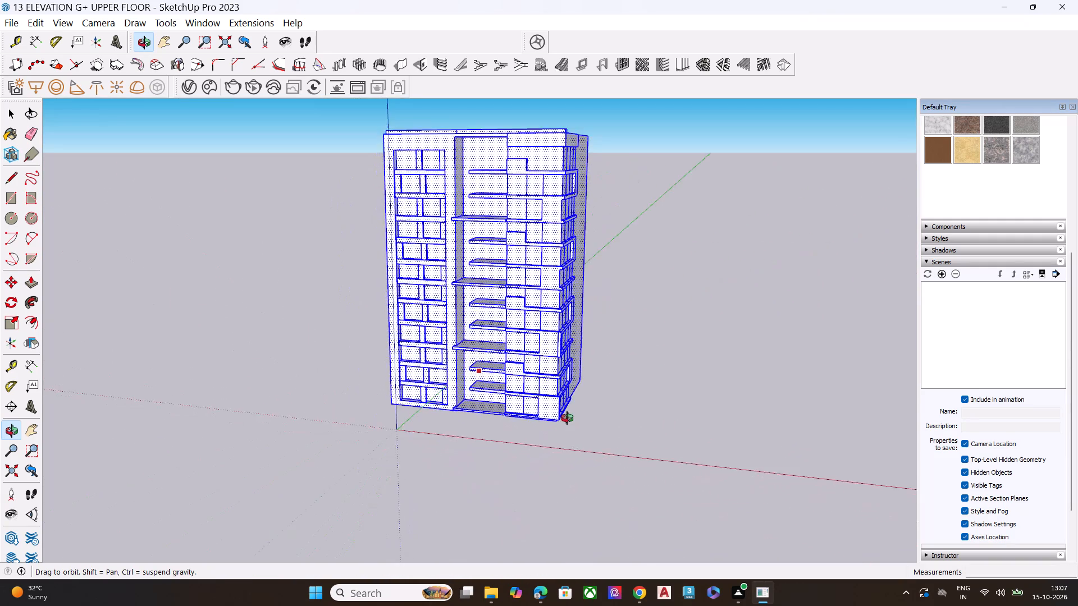
middle_drag(567, 418, 567, 417)
scroll(494, 352, up, 6)
click(316, 447)
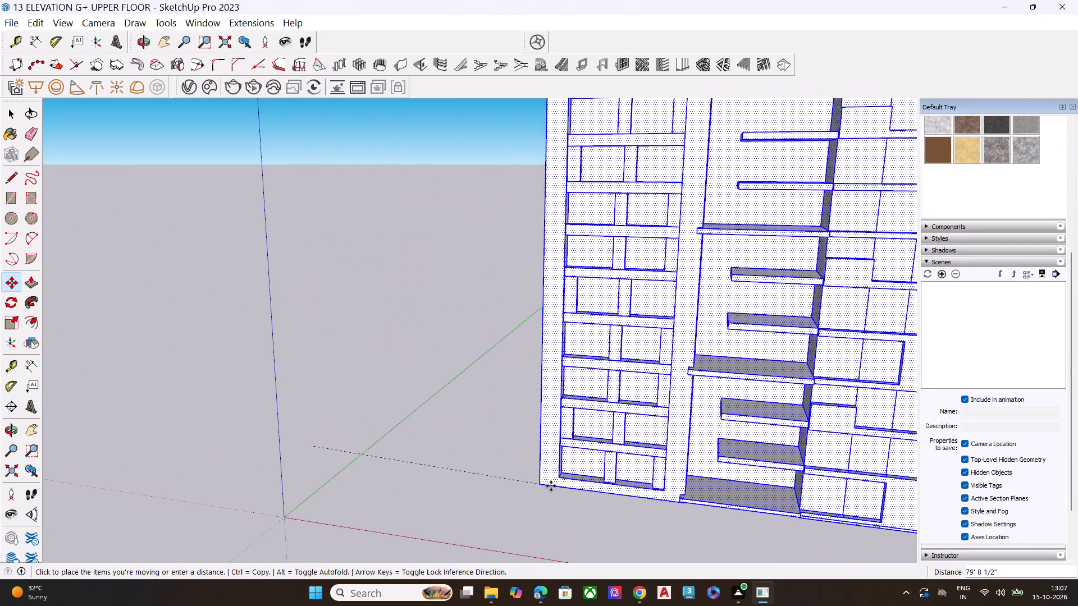
click(560, 488)
Scale the building uniformly to about 0.40 from its front bottom corner, anchored at the opposite rear top corner.
scroll(423, 396, down, 13)
scroll(423, 396, up, 1)
scroll(423, 396, down, 4)
scroll(423, 396, up, 1)
scroll(435, 403, down, 1)
middle_drag(490, 440, 369, 395)
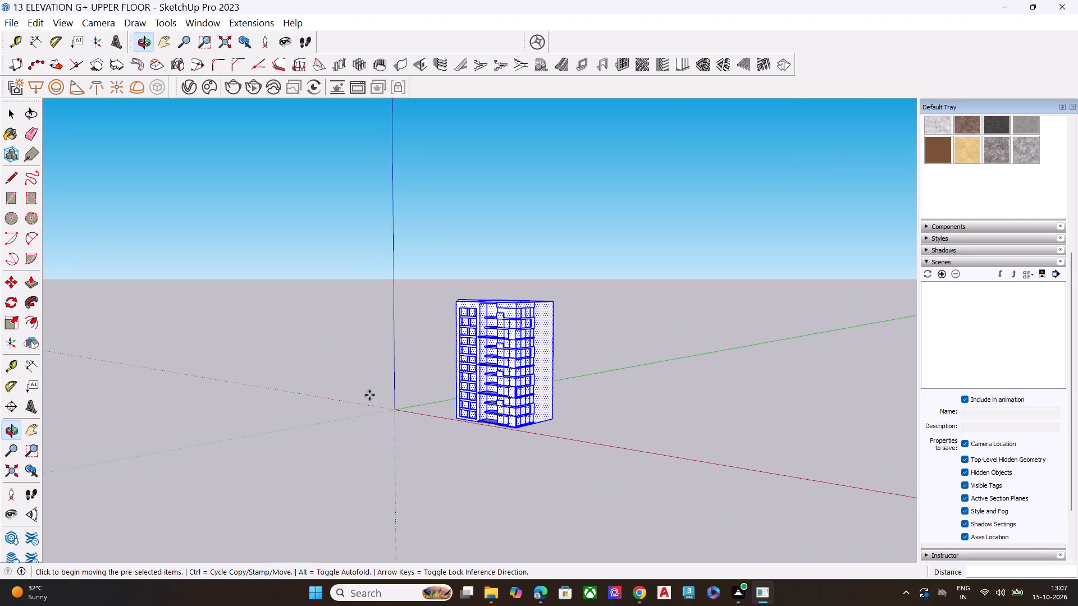
scroll(465, 350, up, 3)
key(s)
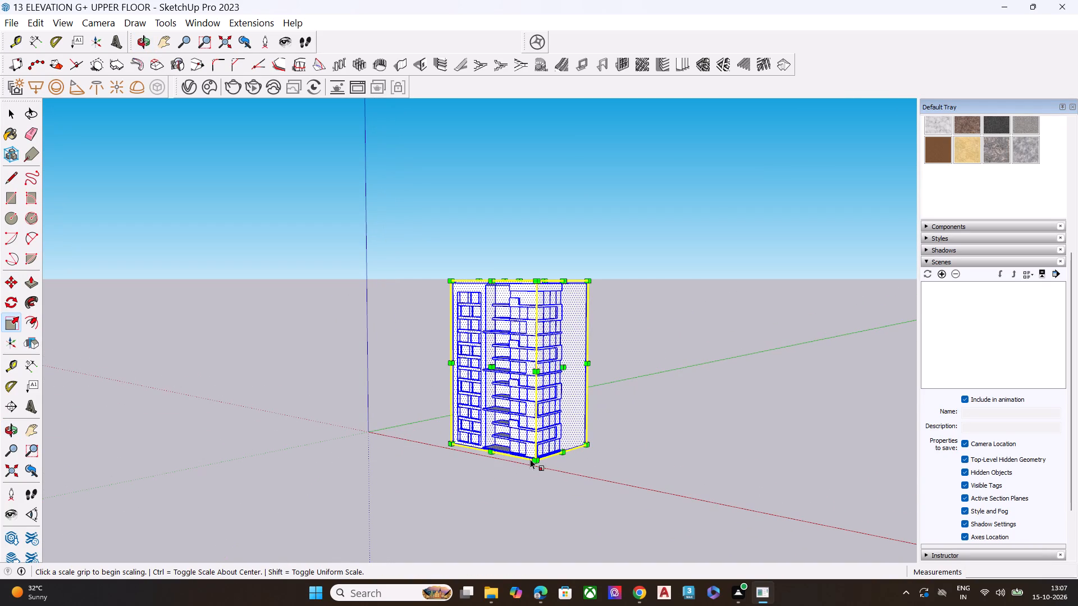
click(531, 460)
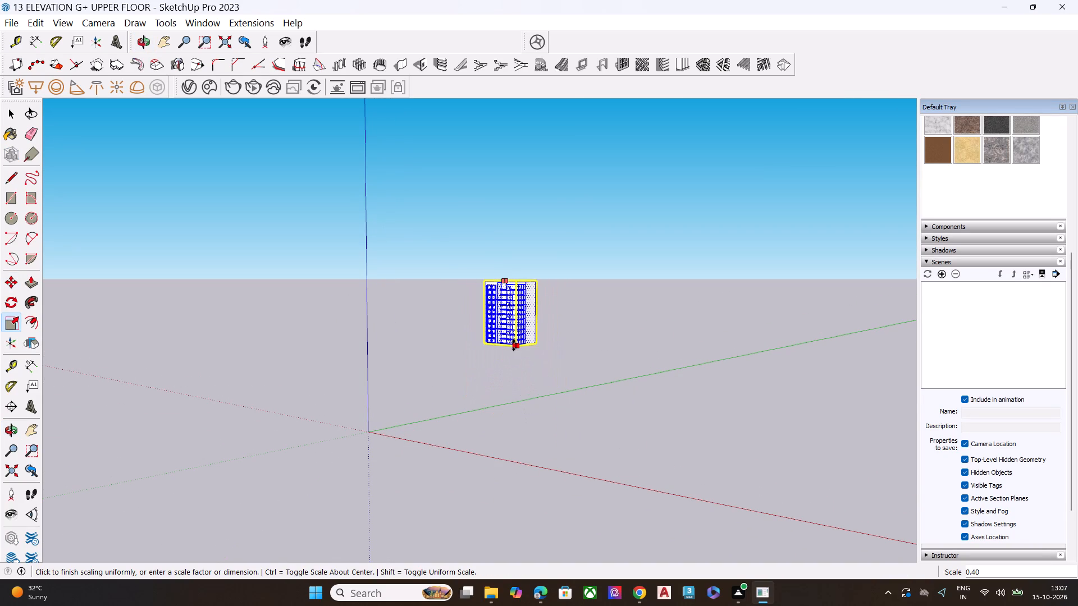
click(517, 357)
Move the reduced building about 380 feet by its window-column bottom corner down toward the axes origin.
scroll(481, 353, up, 5)
key(m)
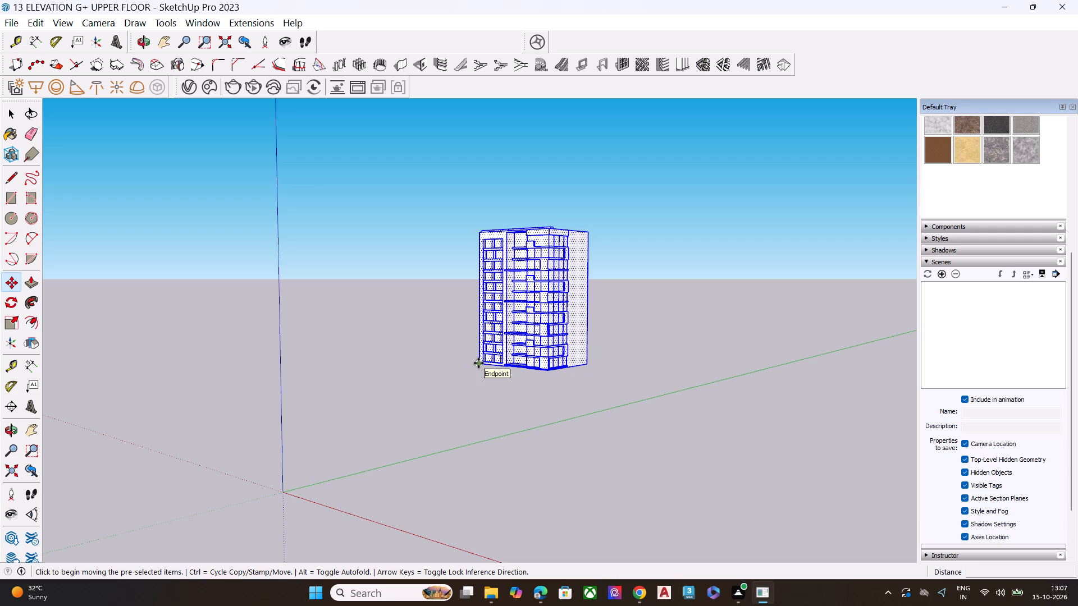
click(478, 363)
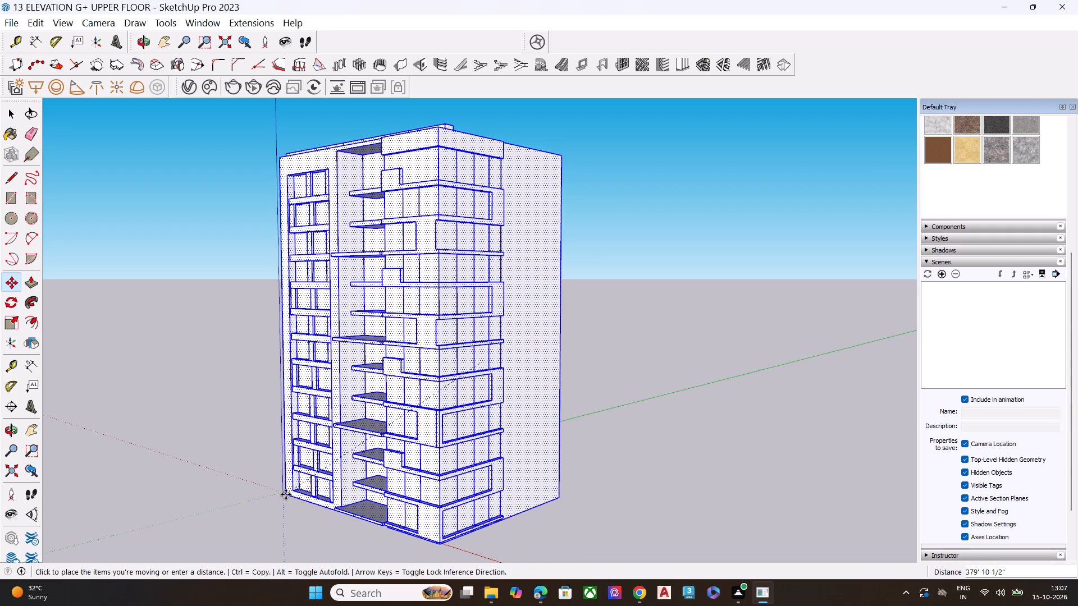
click(286, 494)
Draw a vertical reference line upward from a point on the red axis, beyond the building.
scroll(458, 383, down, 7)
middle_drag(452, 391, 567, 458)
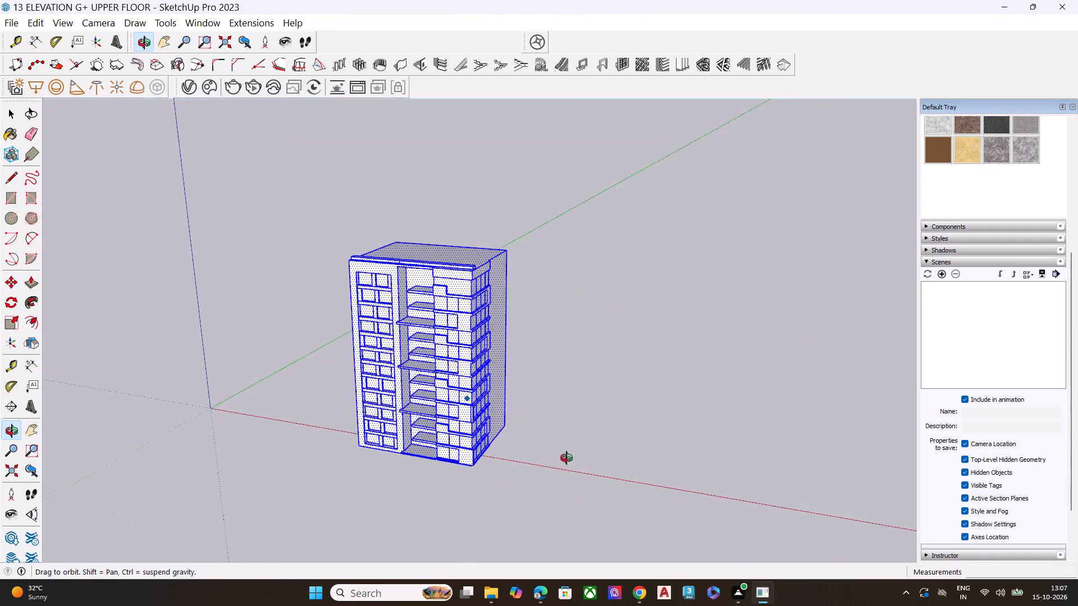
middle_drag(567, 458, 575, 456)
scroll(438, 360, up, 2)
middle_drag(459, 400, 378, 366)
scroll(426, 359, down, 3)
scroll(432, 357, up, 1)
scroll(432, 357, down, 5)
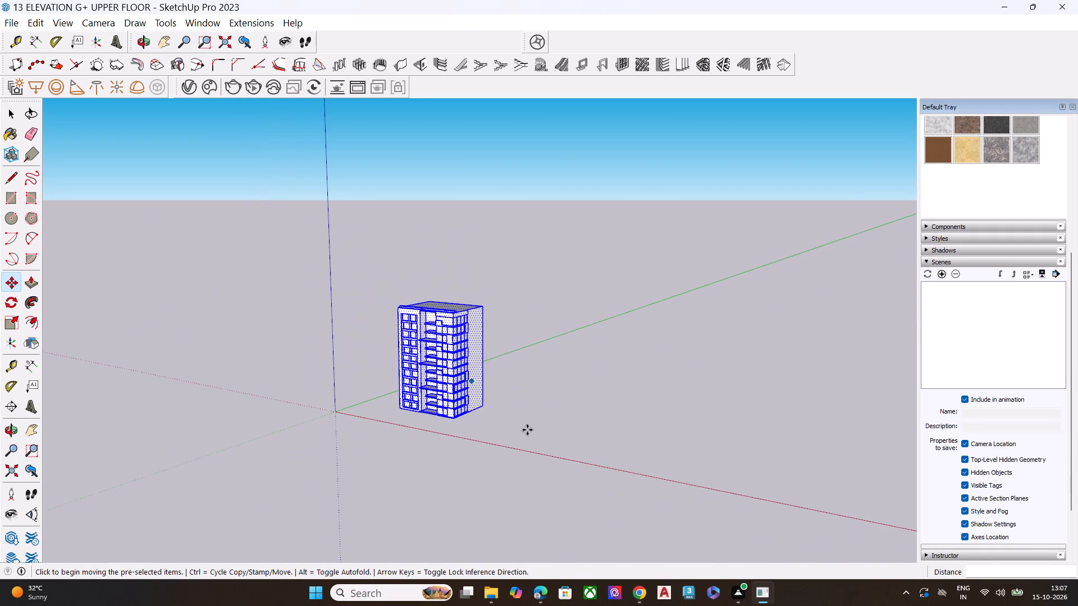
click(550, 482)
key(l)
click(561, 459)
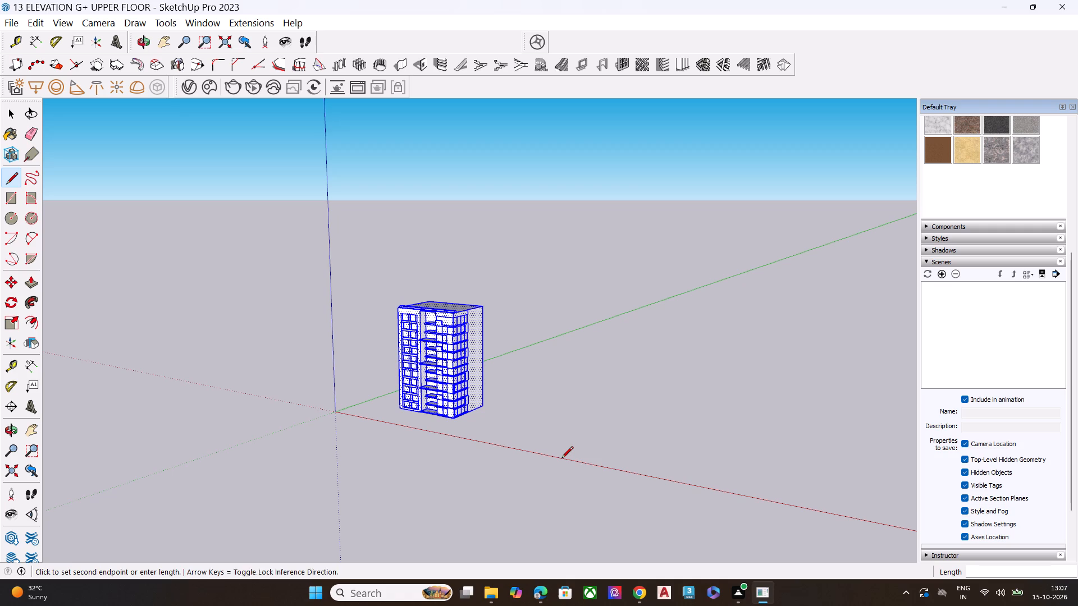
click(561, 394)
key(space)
Move the building by its window-column bottom corner to a spot close to the vertical reference line.
scroll(526, 419, up, 1)
scroll(526, 419, down, 1)
scroll(526, 419, up, 5)
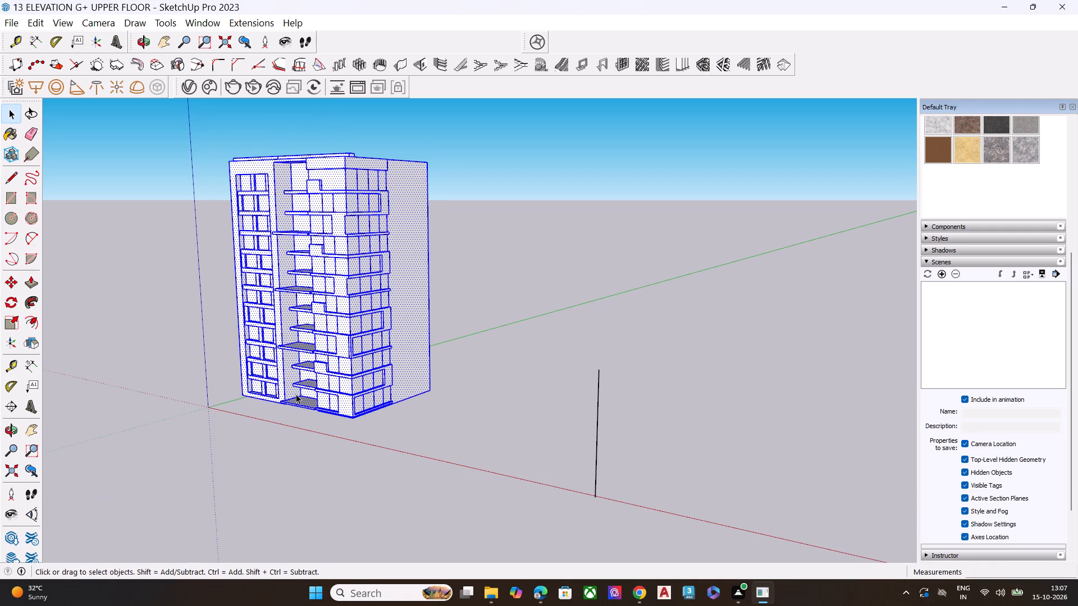
key(m)
click(242, 395)
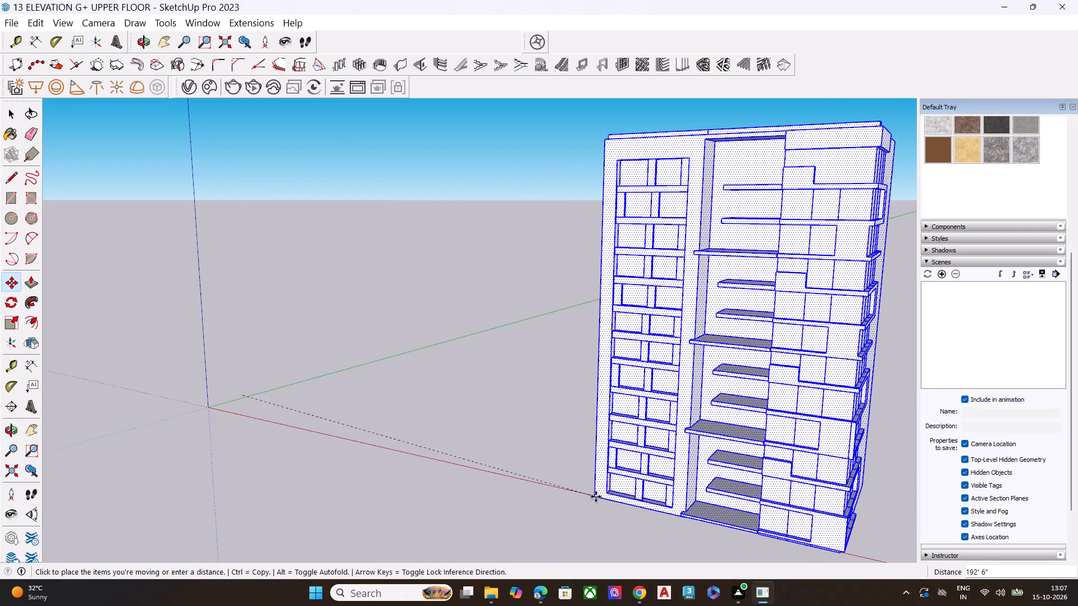
middle_drag(597, 497, 921, 541)
scroll(354, 278, up, 7)
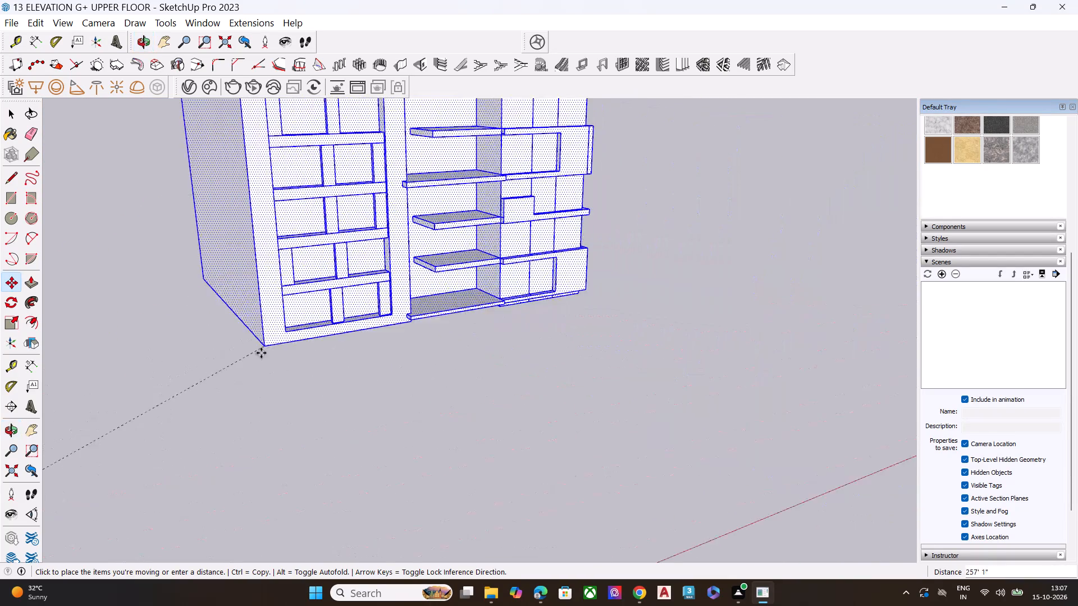
scroll(286, 336, down, 6)
scroll(353, 321, up, 1)
scroll(363, 320, down, 2)
scroll(378, 316, up, 2)
scroll(380, 316, down, 11)
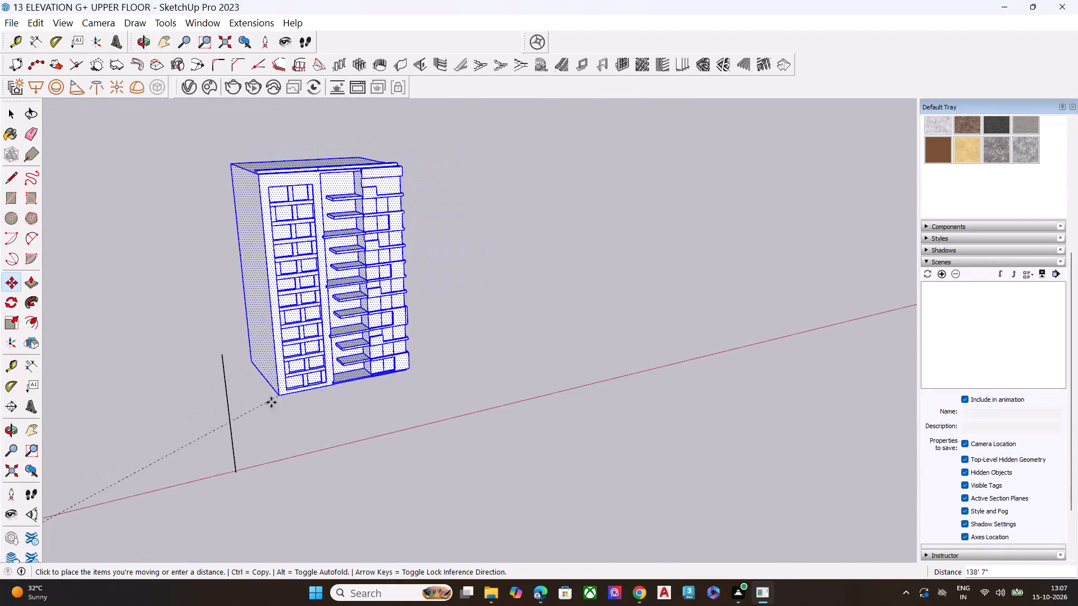
scroll(263, 410, up, 7)
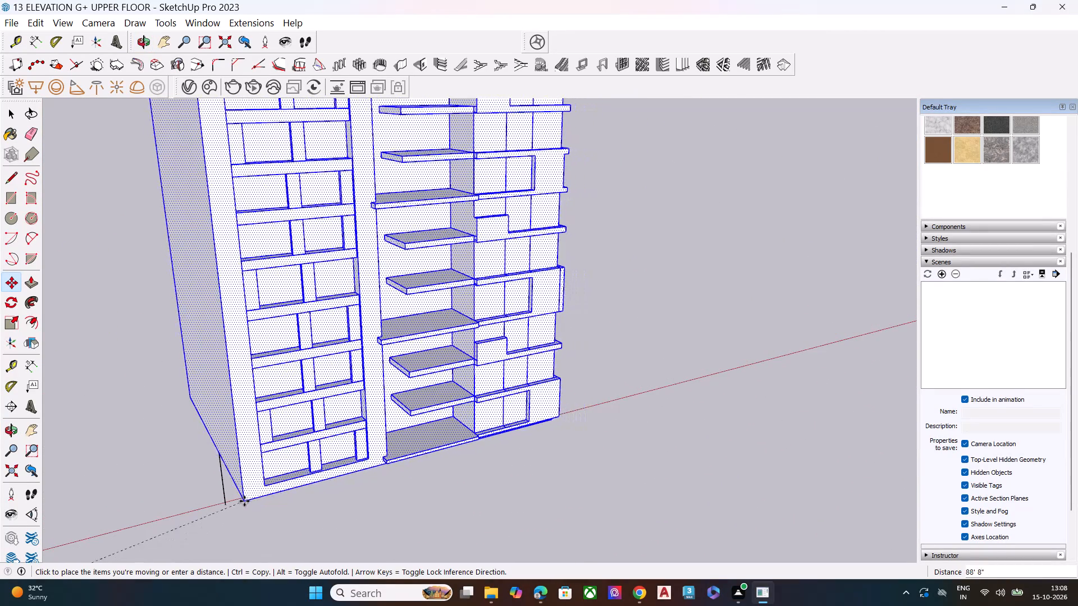
click(254, 440)
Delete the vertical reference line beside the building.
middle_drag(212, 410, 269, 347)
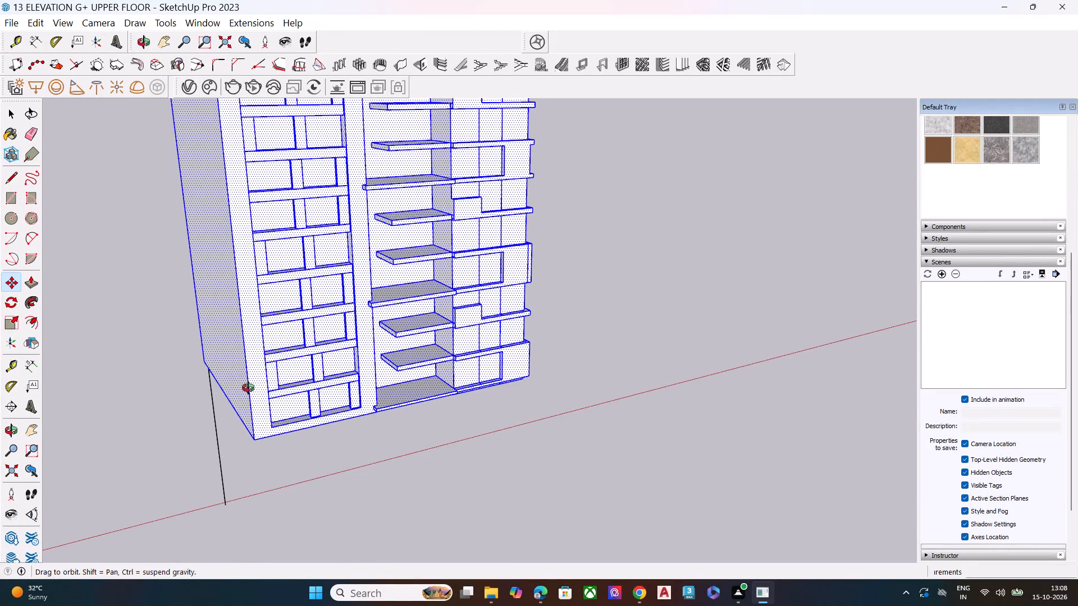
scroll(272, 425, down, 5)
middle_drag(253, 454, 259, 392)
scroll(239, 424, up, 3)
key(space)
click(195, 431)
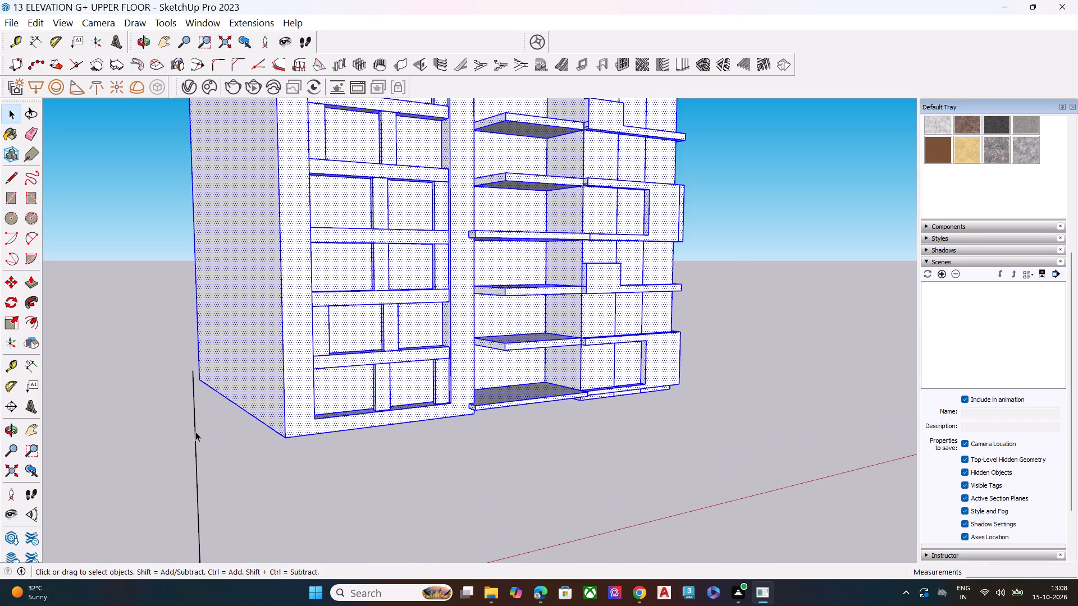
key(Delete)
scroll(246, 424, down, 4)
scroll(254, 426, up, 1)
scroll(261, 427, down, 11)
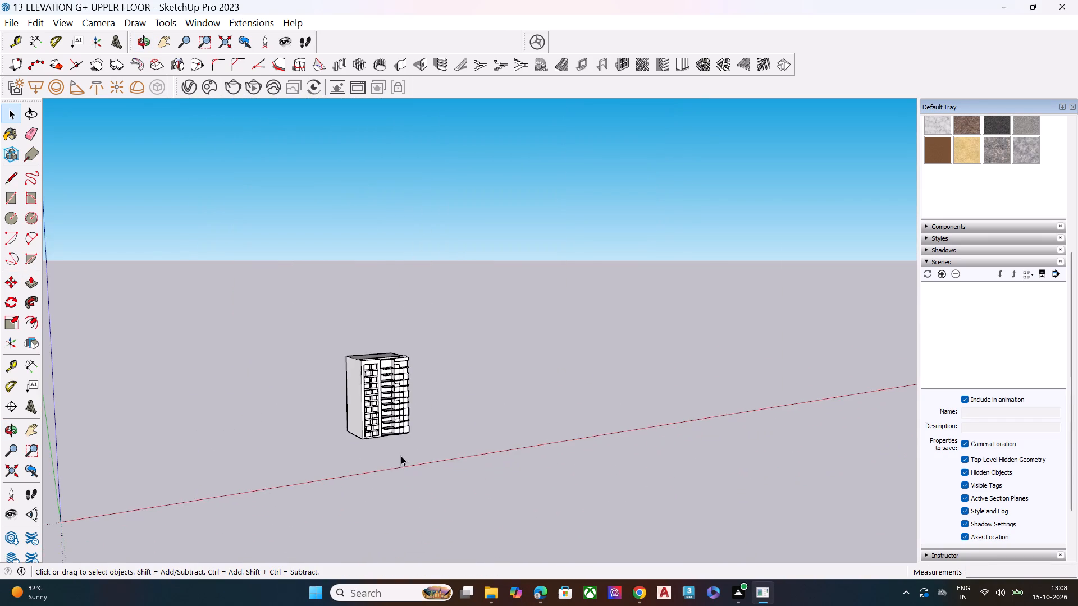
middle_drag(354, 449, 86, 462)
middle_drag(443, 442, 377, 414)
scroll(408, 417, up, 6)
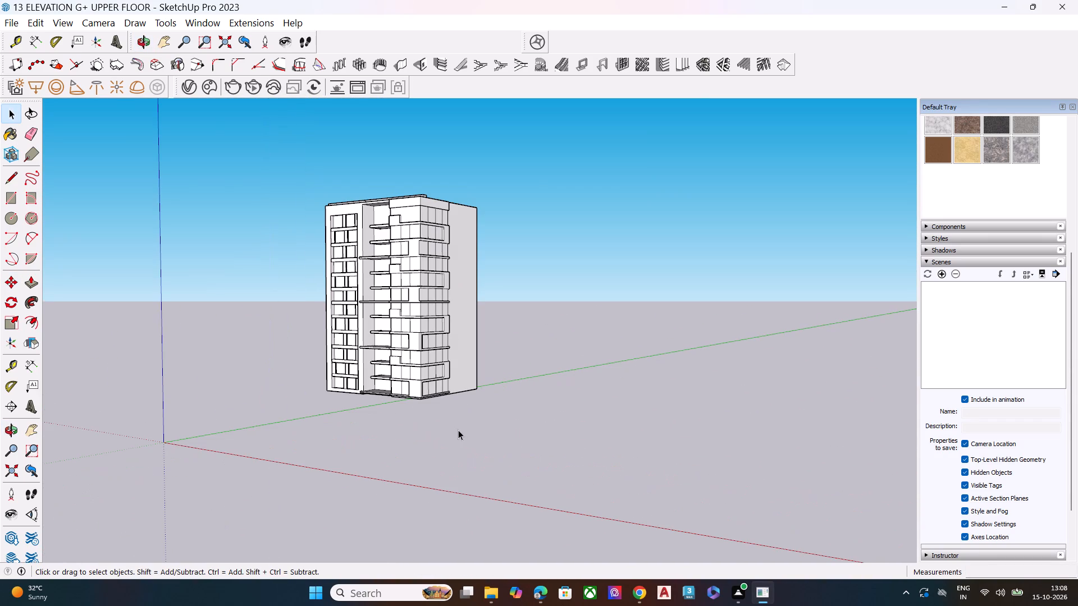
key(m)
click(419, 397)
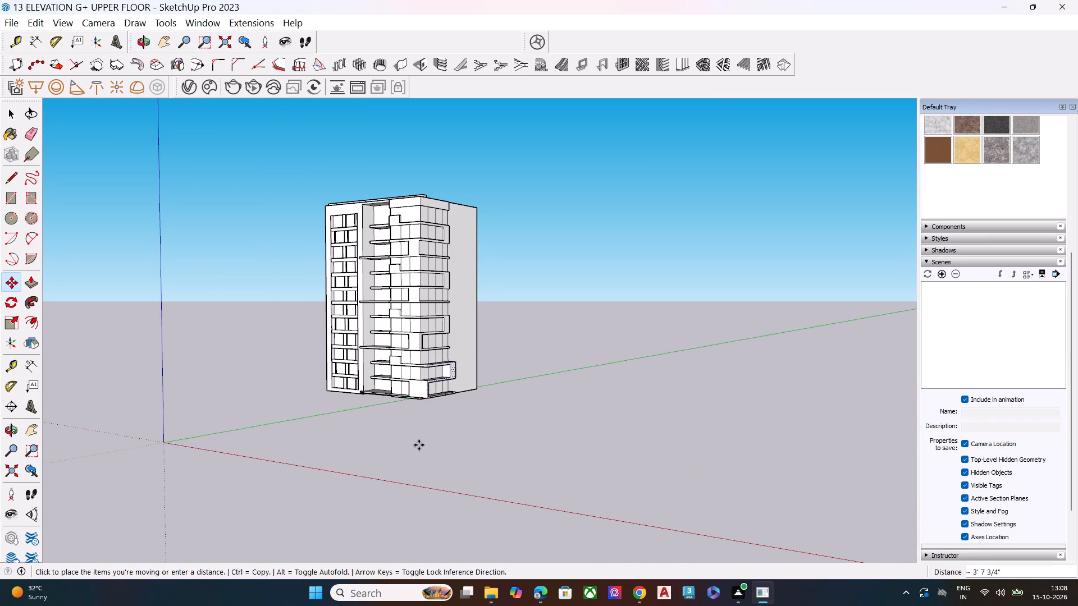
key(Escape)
Select the whole building and move it about 65 feet straight down along the blue axis by its front bottom corner.
key(space)
triple_click(455, 373)
click(455, 373)
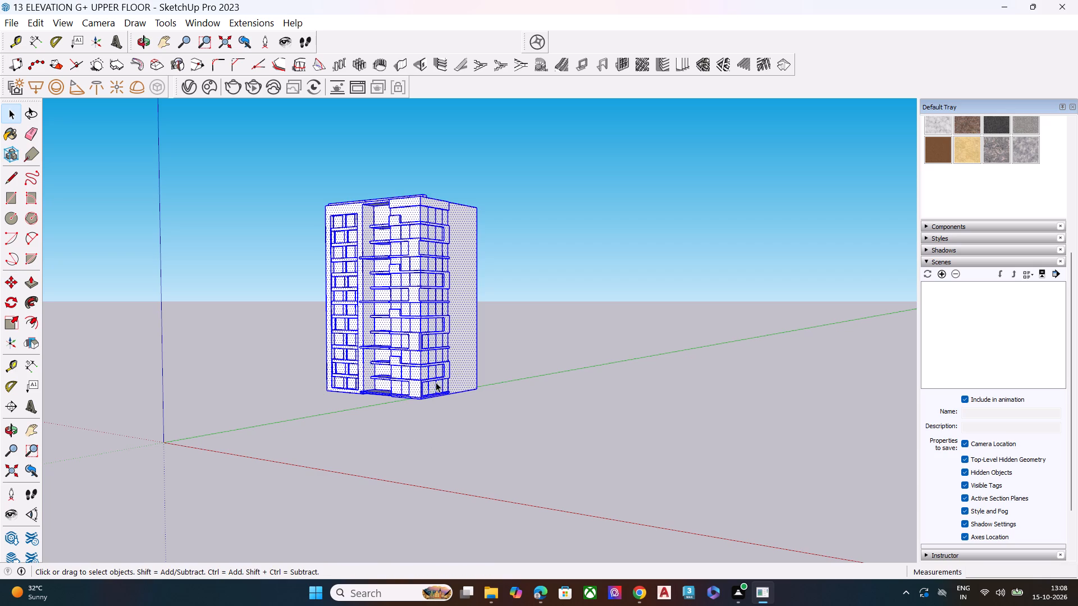
key(m)
click(419, 401)
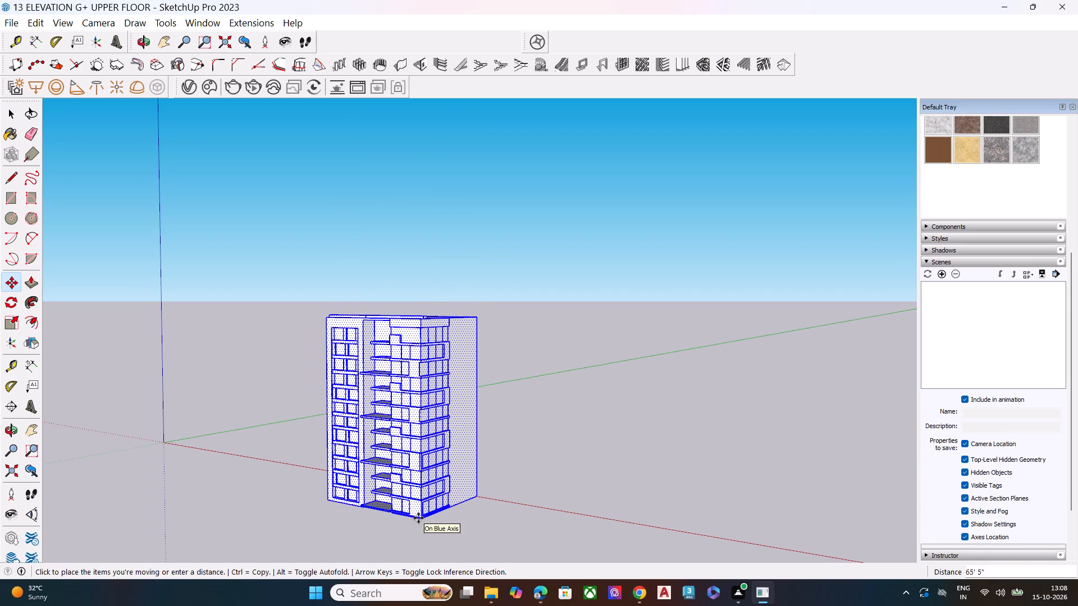
click(419, 515)
Move the building about 92 feet parallel to the green axis, bringing its front bottom corner close to the red axis.
middle_drag(475, 504, 269, 510)
scroll(457, 512, up, 3)
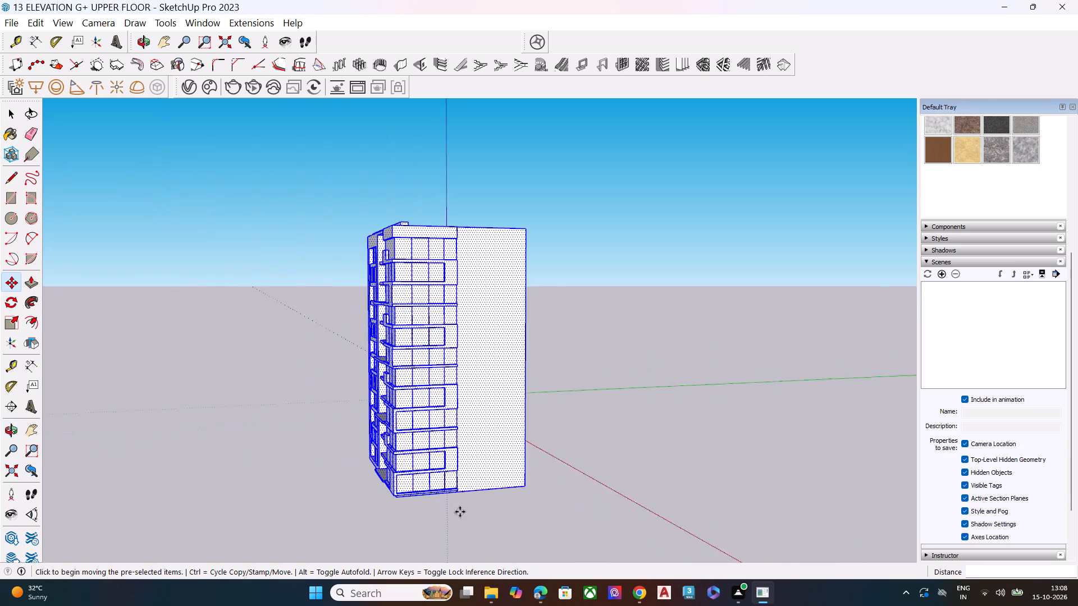
scroll(460, 512, up, 2)
click(378, 494)
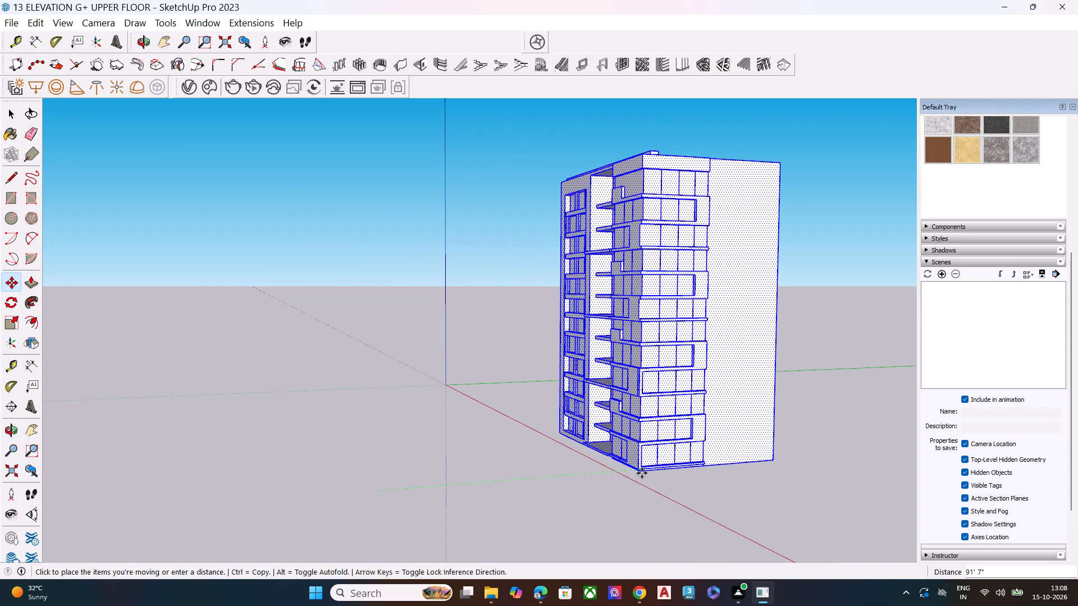
click(642, 473)
Move the building about 88 feet toward the axes origin by the front bottom corner of its plain side wall.
middle_drag(516, 464, 814, 434)
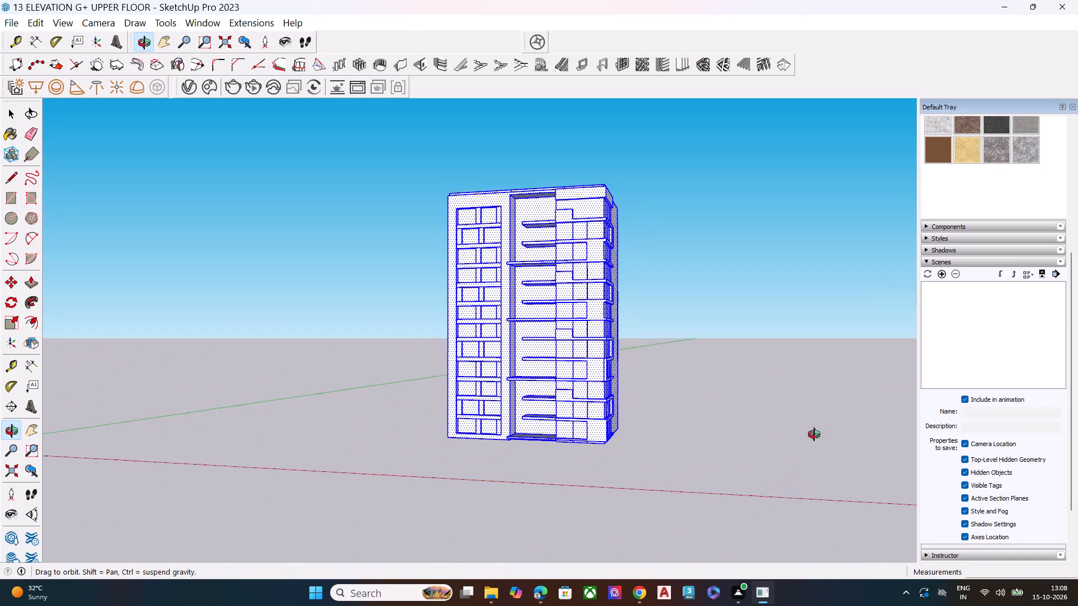
middle_drag(814, 434, 820, 426)
scroll(315, 378, down, 9)
middle_drag(259, 420, 579, 562)
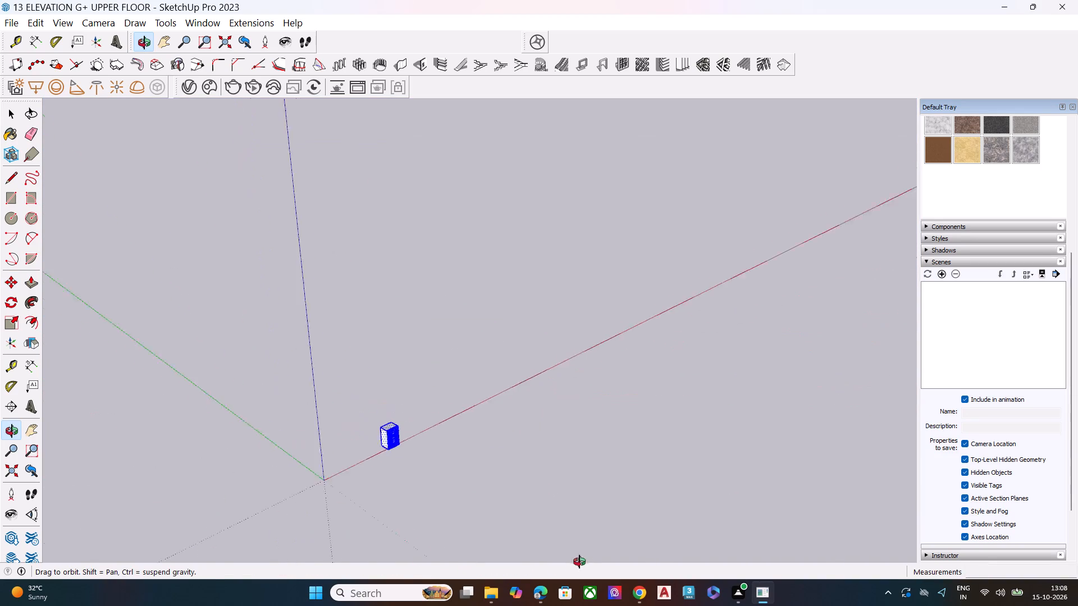
middle_drag(579, 562, 586, 559)
scroll(379, 508, up, 10)
middle_drag(380, 485, 556, 391)
scroll(556, 391, up, 8)
scroll(535, 400, down, 2)
scroll(517, 403, up, 2)
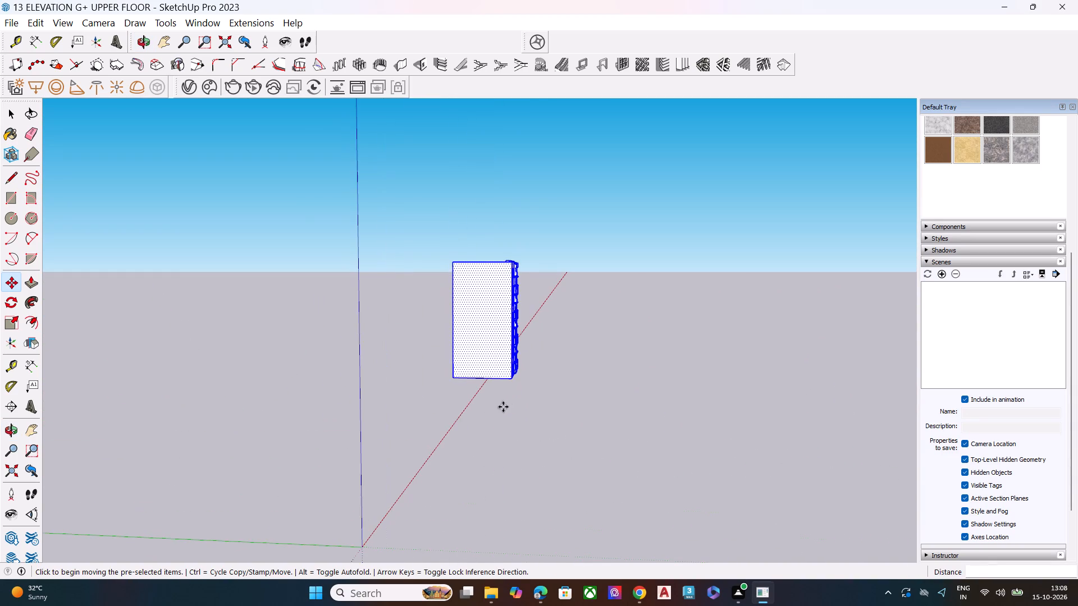
scroll(461, 417, up, 2)
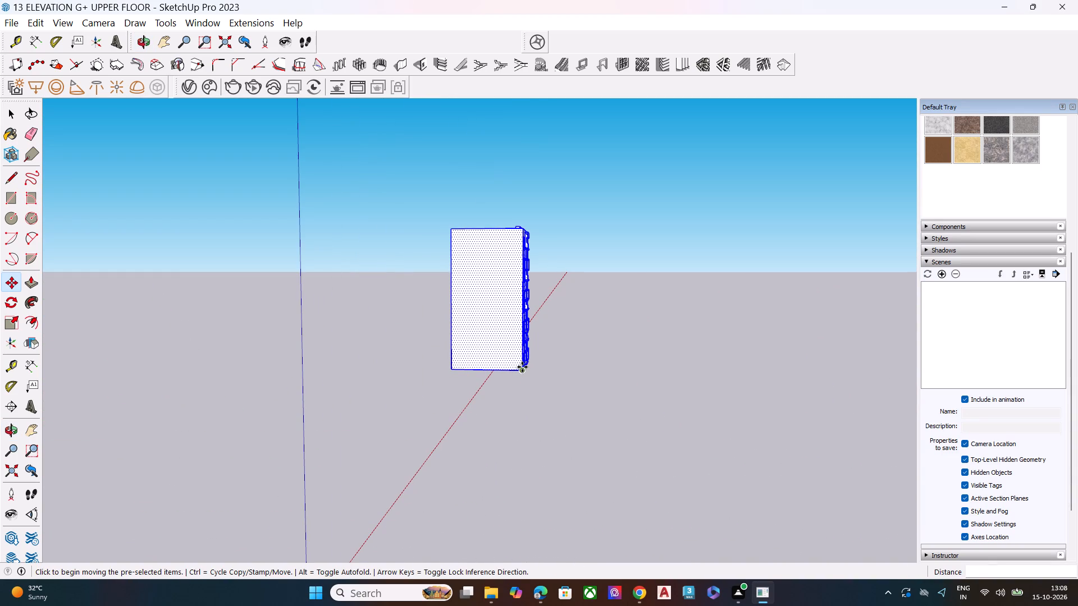
click(522, 370)
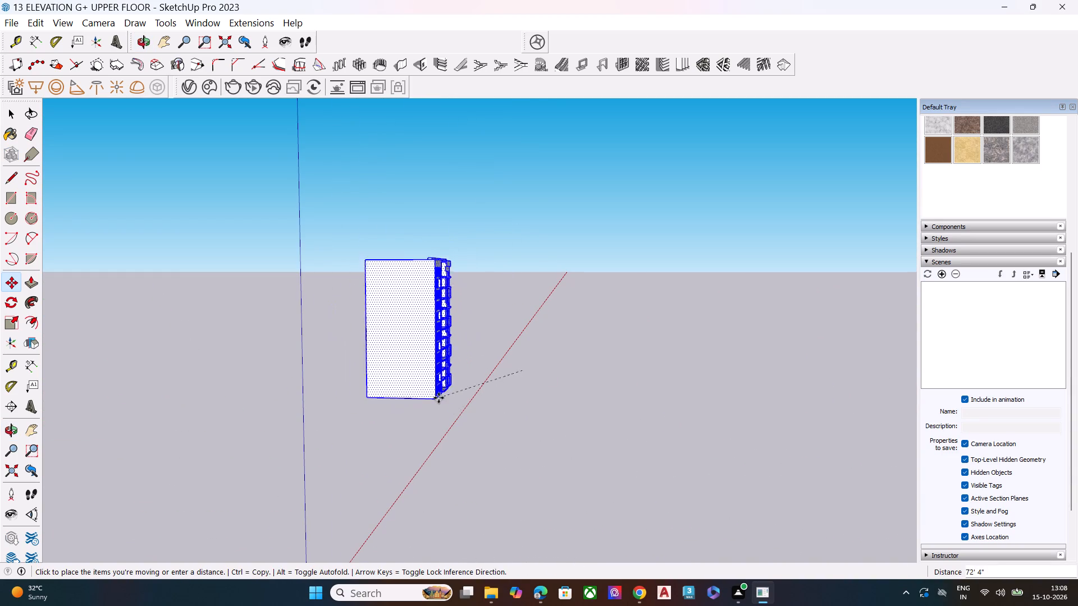
scroll(437, 398, down, 6)
click(425, 382)
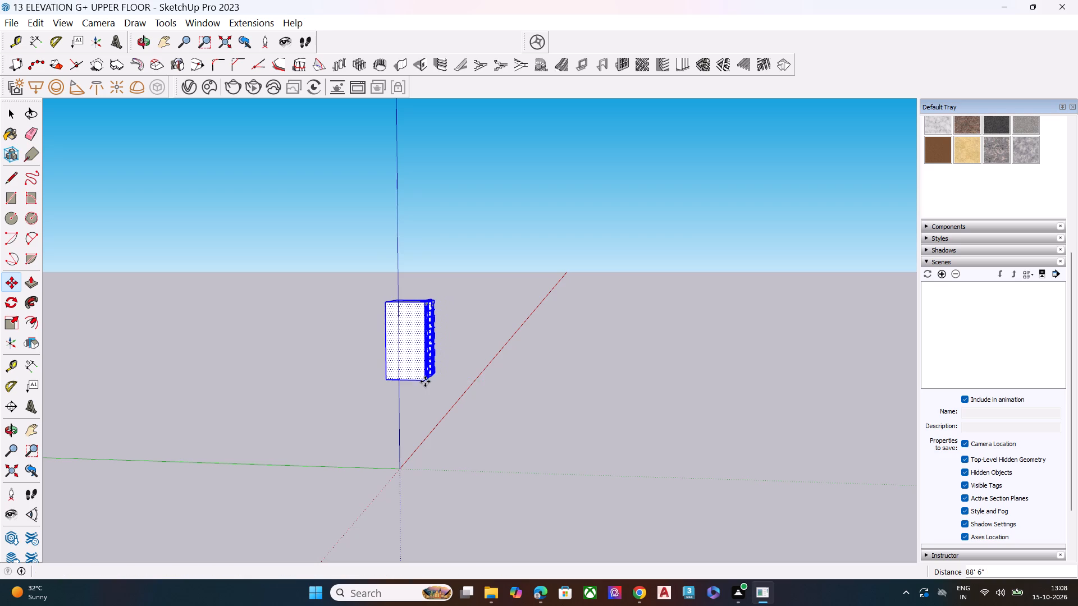
Move the building about 349 feet toward the blue axis, bringing its front bottom corner near the point above the origin.
middle_drag(501, 407, 255, 407)
scroll(309, 384, down, 7)
middle_drag(278, 406, 188, 397)
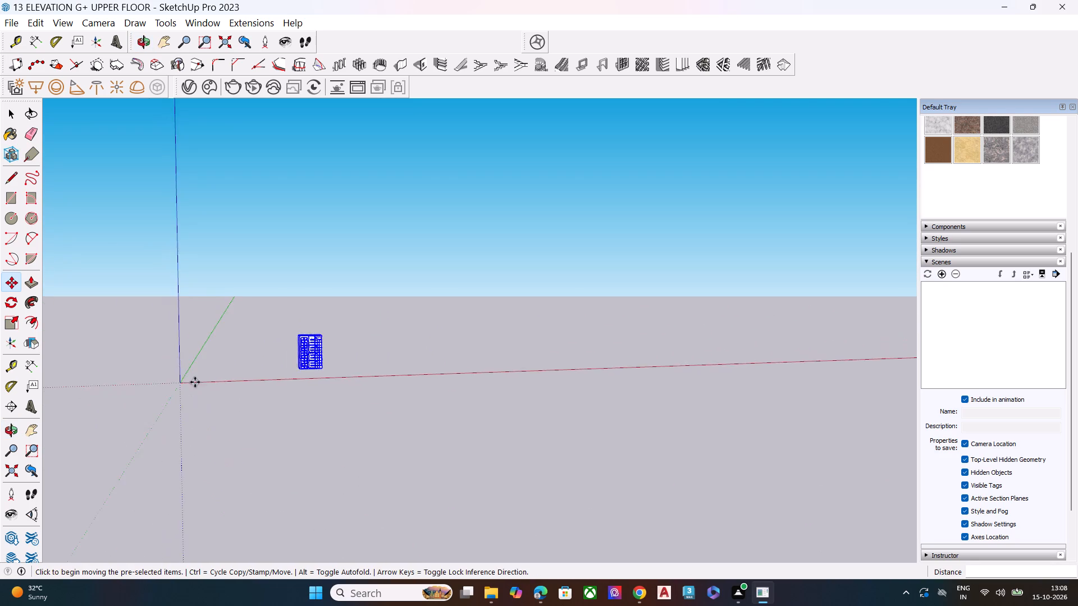
scroll(202, 370, up, 1)
scroll(206, 364, down, 2)
scroll(207, 361, up, 5)
scroll(264, 362, up, 5)
click(492, 398)
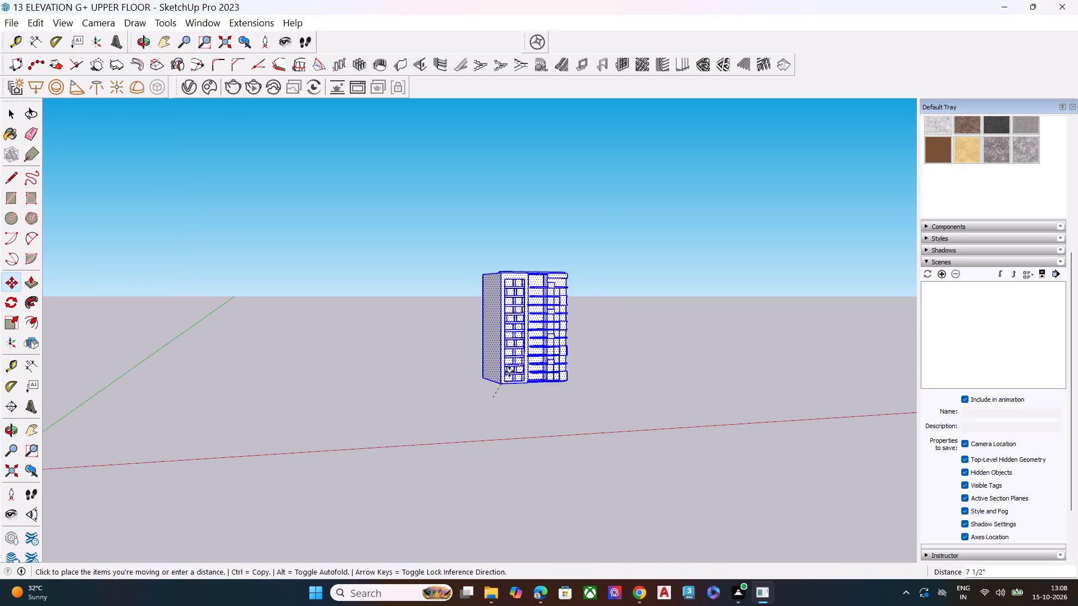
scroll(533, 327, down, 7)
scroll(380, 338, up, 3)
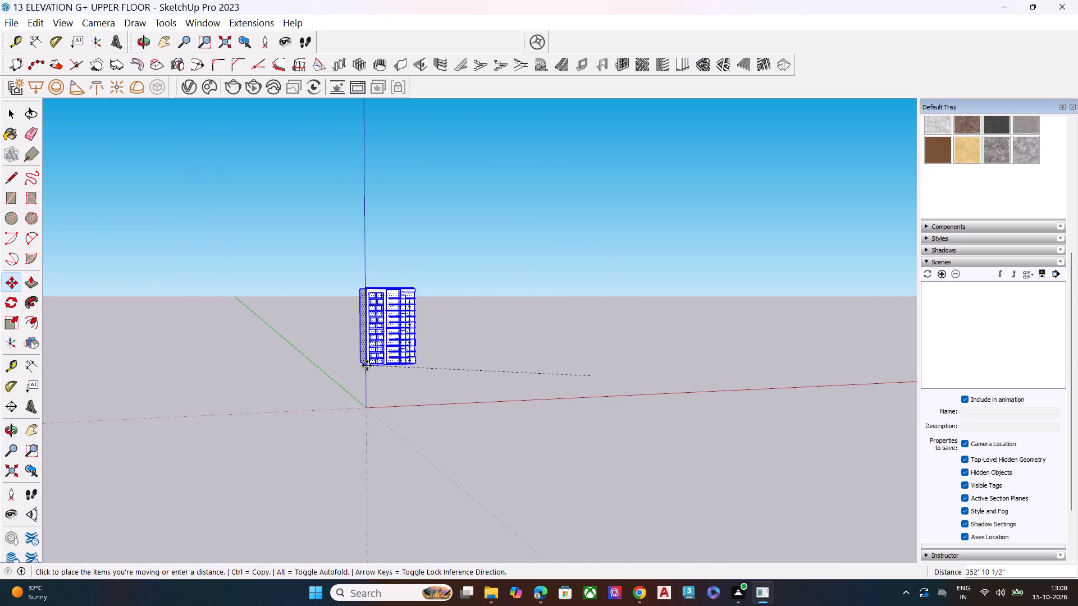
middle_drag(367, 365, 370, 474)
scroll(370, 474, up, 11)
scroll(365, 270, up, 3)
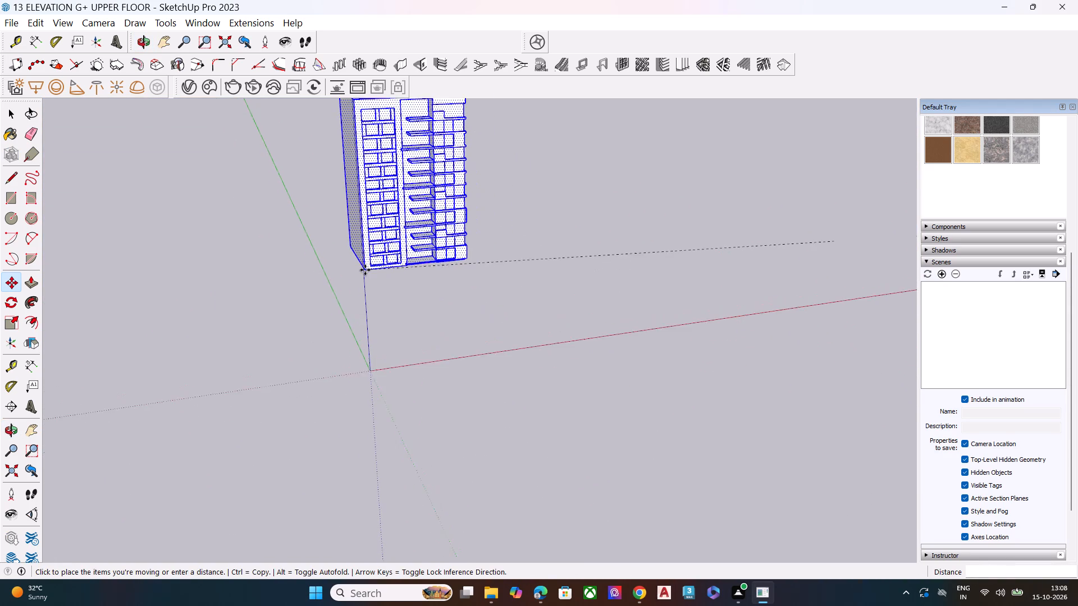
scroll(365, 270, up, 7)
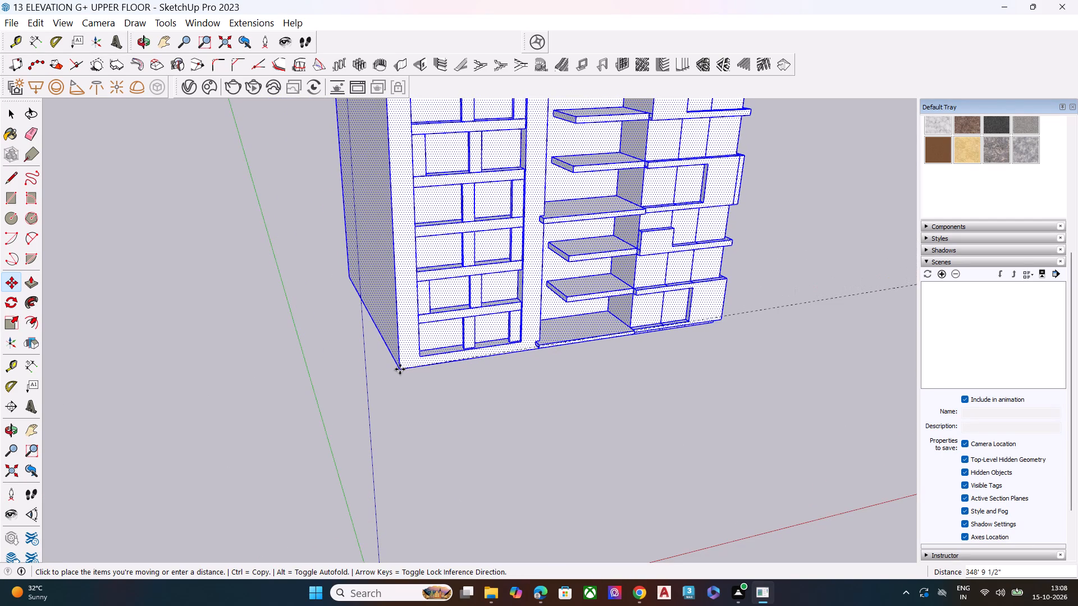
click(400, 369)
Move the building down about 39 feet so its base sits near ground level beside the origin.
scroll(368, 396, down, 8)
middle_drag(378, 442, 343, 350)
click(377, 147)
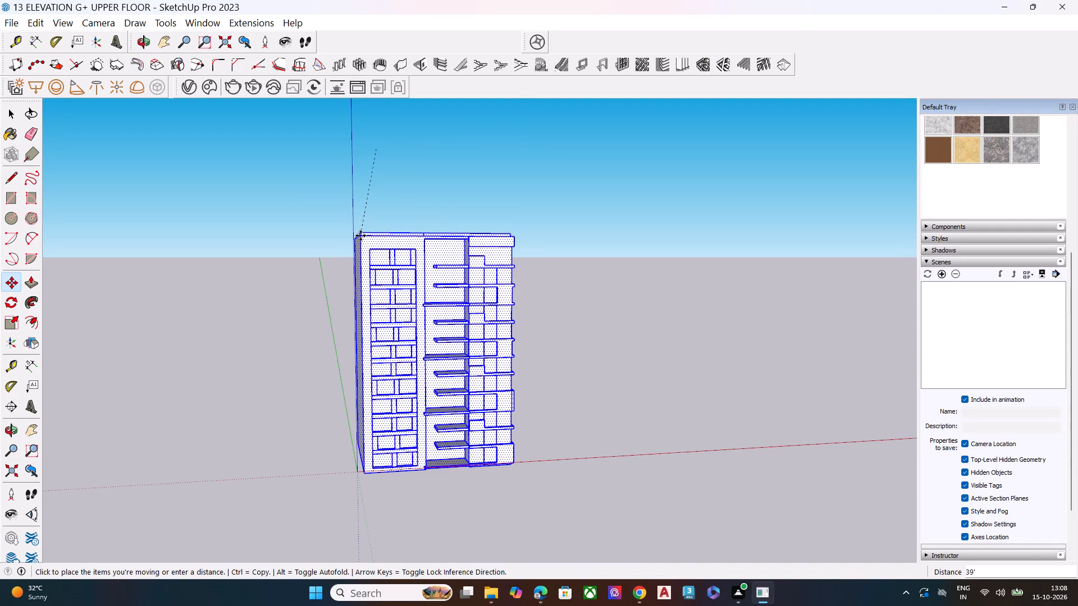
click(360, 236)
Move the building about 38 feet by the front bottom corner of its plain side wall, snapping it to the axes origin.
scroll(360, 492, up, 7)
scroll(362, 494, down, 2)
scroll(362, 494, up, 1)
scroll(362, 494, down, 6)
scroll(362, 494, up, 6)
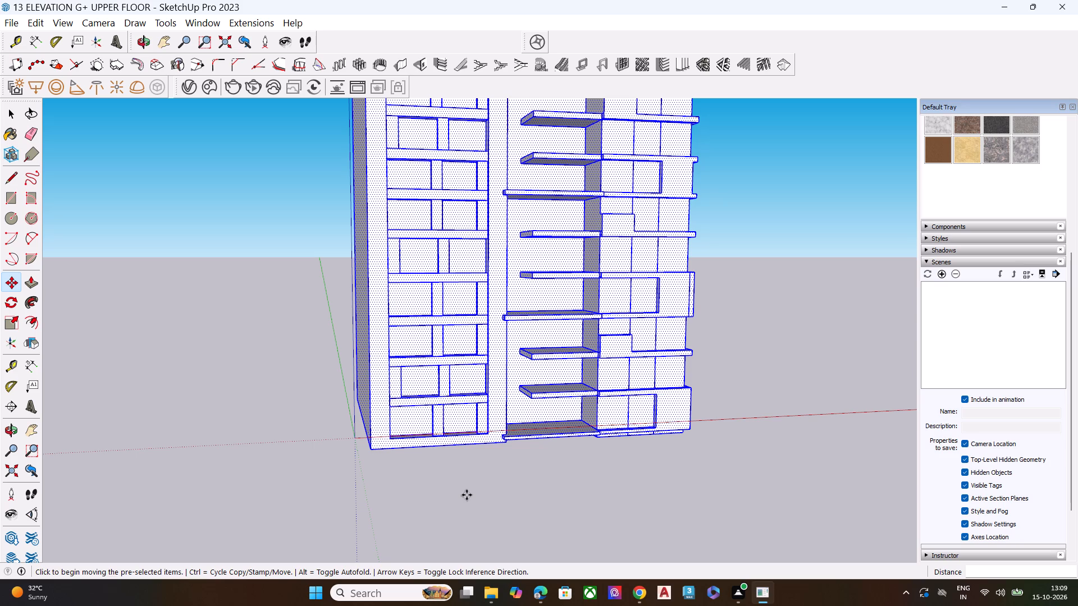
middle_drag(364, 490, 542, 547)
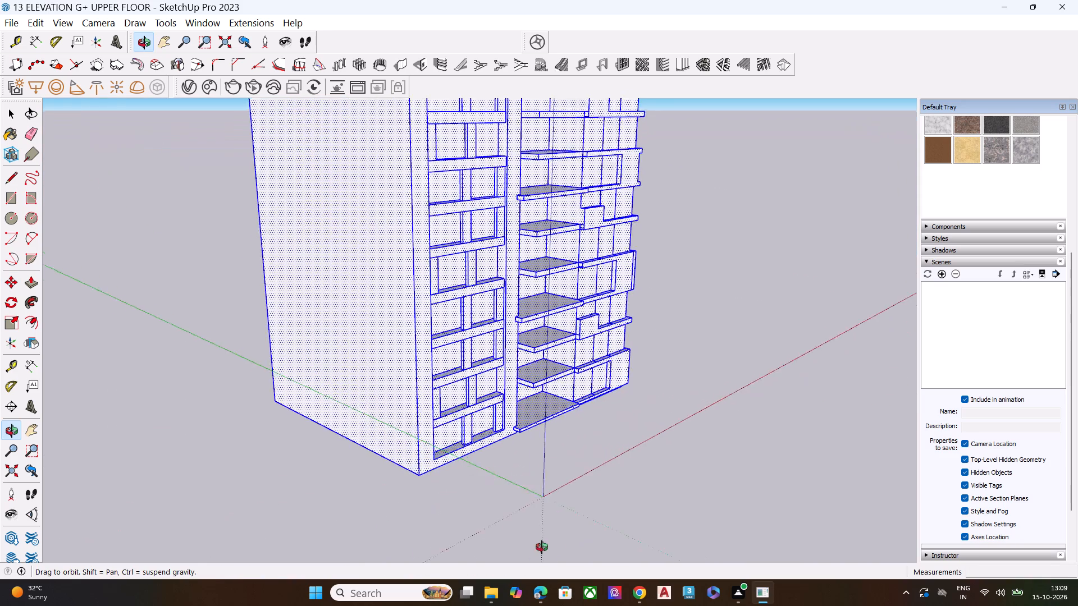
middle_drag(542, 547, 560, 539)
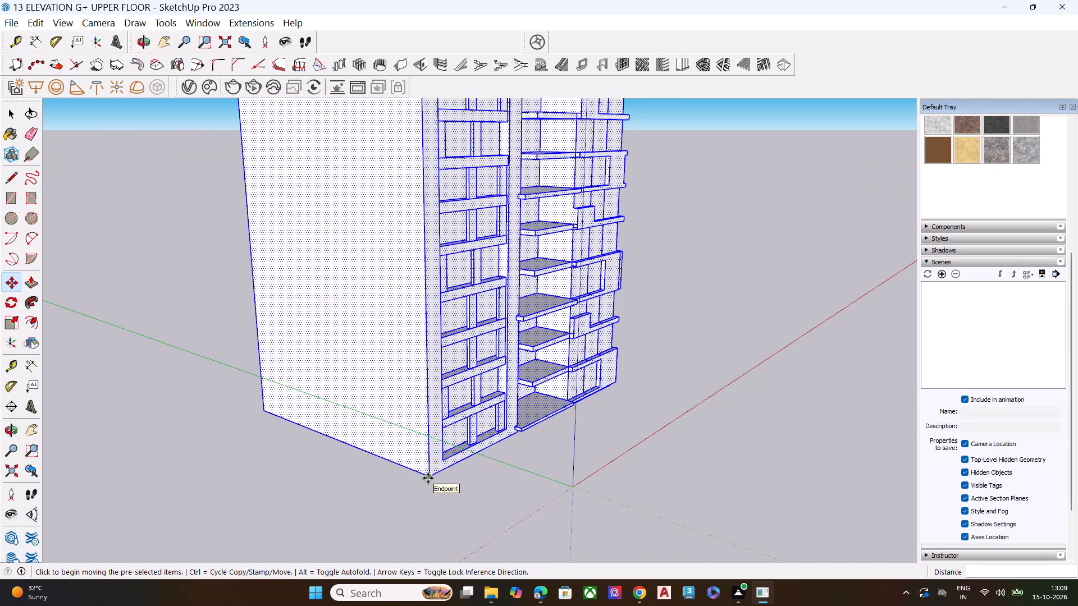
click(428, 478)
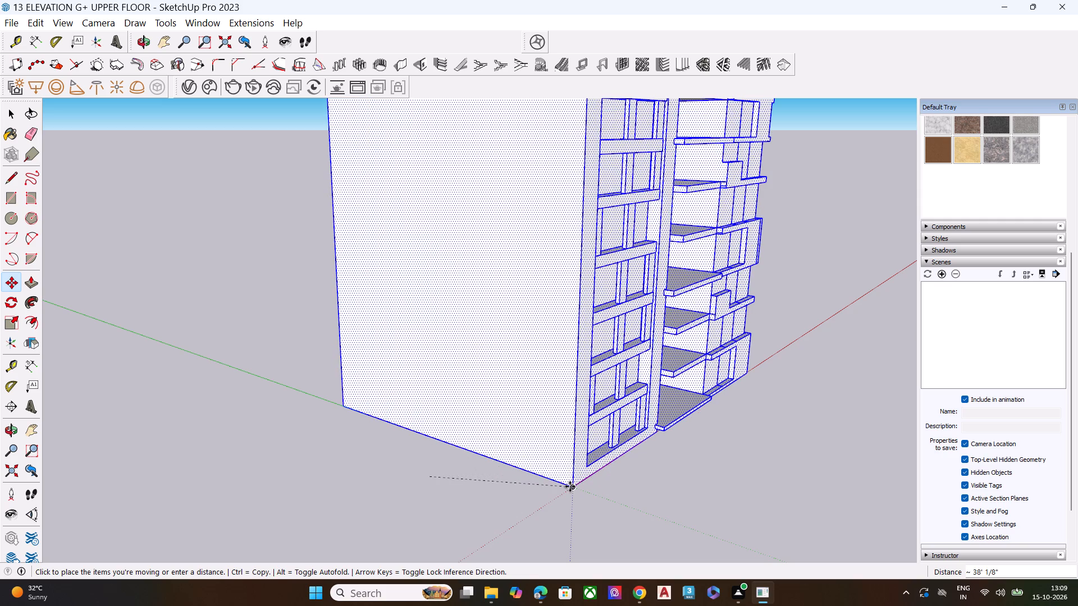
click(570, 486)
scroll(527, 482, down, 10)
middle_drag(625, 498, 386, 458)
key(space)
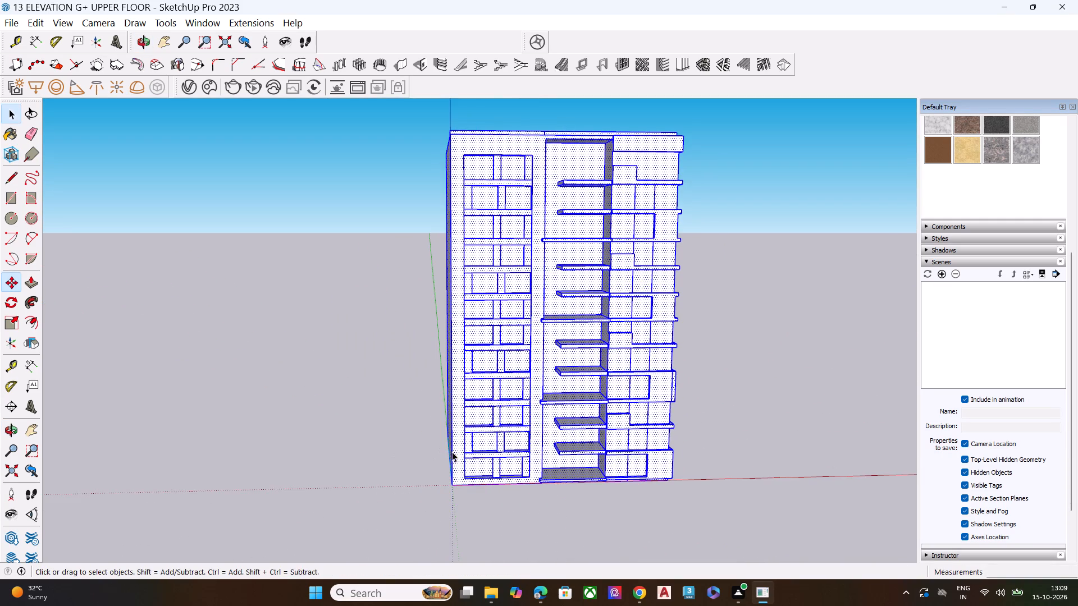
Deselect the building and examine its placement and facade details from the front and the balcony side.
scroll(452, 452, down, 8)
middle_drag(529, 503, 467, 495)
scroll(460, 493, up, 1)
click(443, 490)
middle_drag(550, 480, 424, 395)
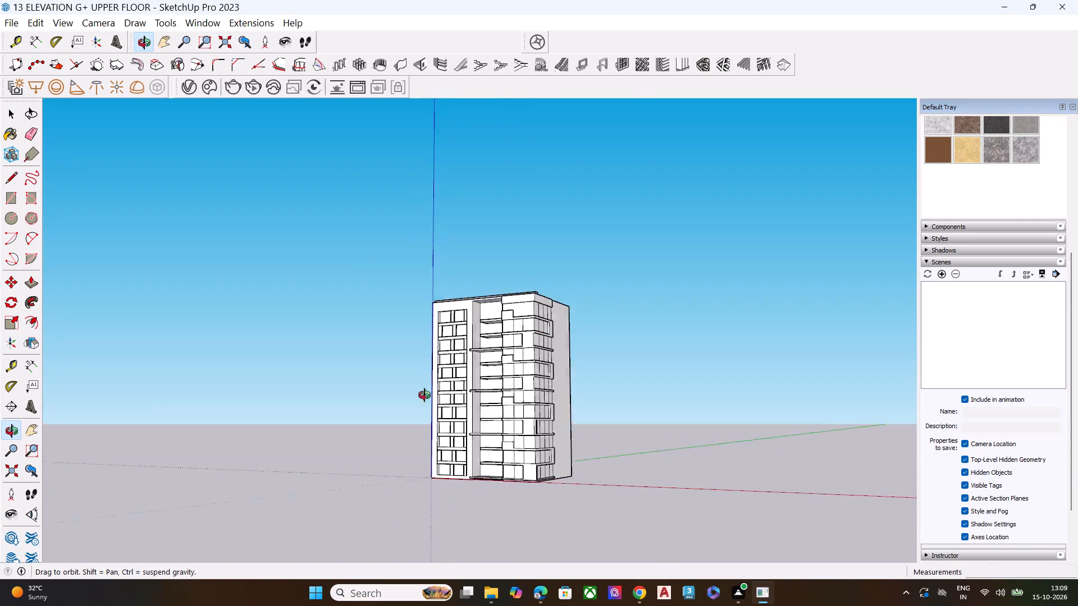
middle_drag(424, 395, 401, 370)
scroll(411, 382, up, 5)
scroll(441, 403, down, 1)
scroll(465, 420, up, 5)
scroll(607, 489, up, 1)
scroll(607, 489, down, 4)
scroll(607, 489, up, 6)
scroll(625, 471, down, 1)
middle_drag(625, 471, 573, 552)
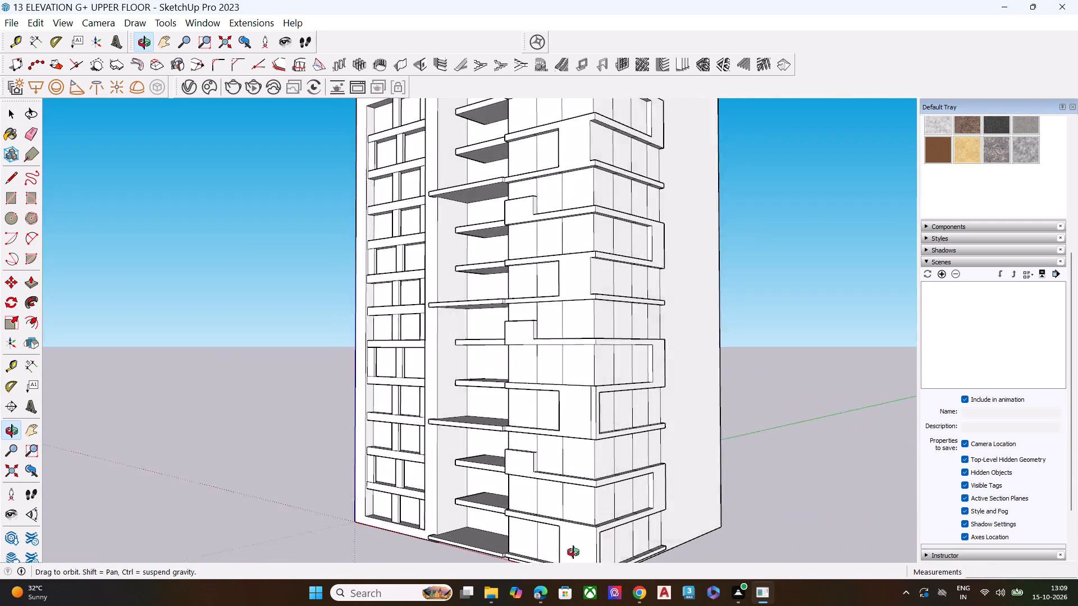
middle_drag(573, 552, 558, 553)
scroll(555, 429, down, 2)
scroll(558, 427, up, 1)
scroll(558, 427, down, 10)
scroll(561, 465, up, 2)
middle_drag(561, 471, 698, 503)
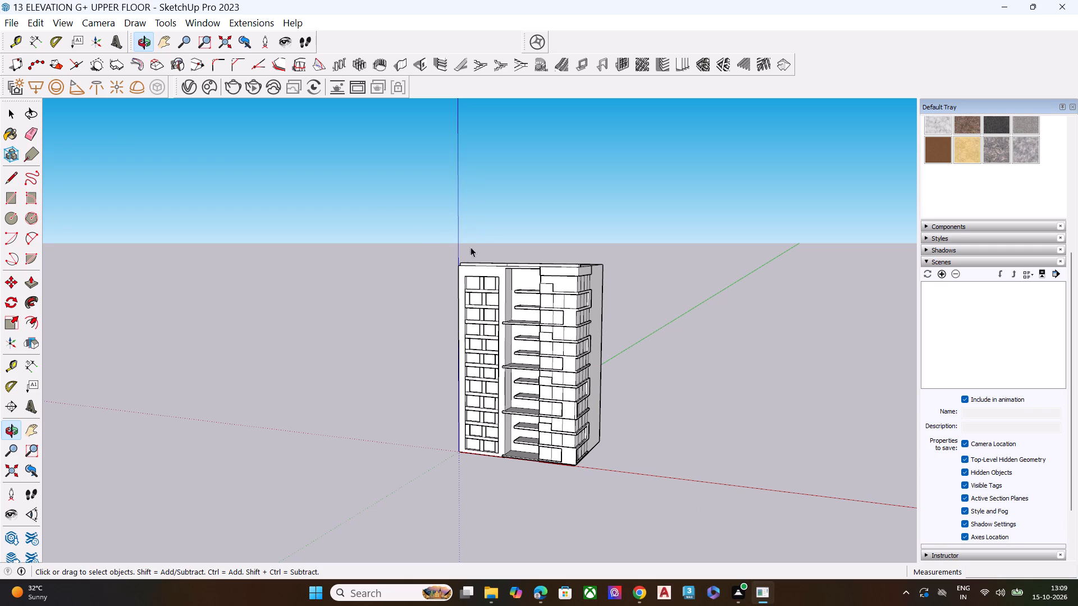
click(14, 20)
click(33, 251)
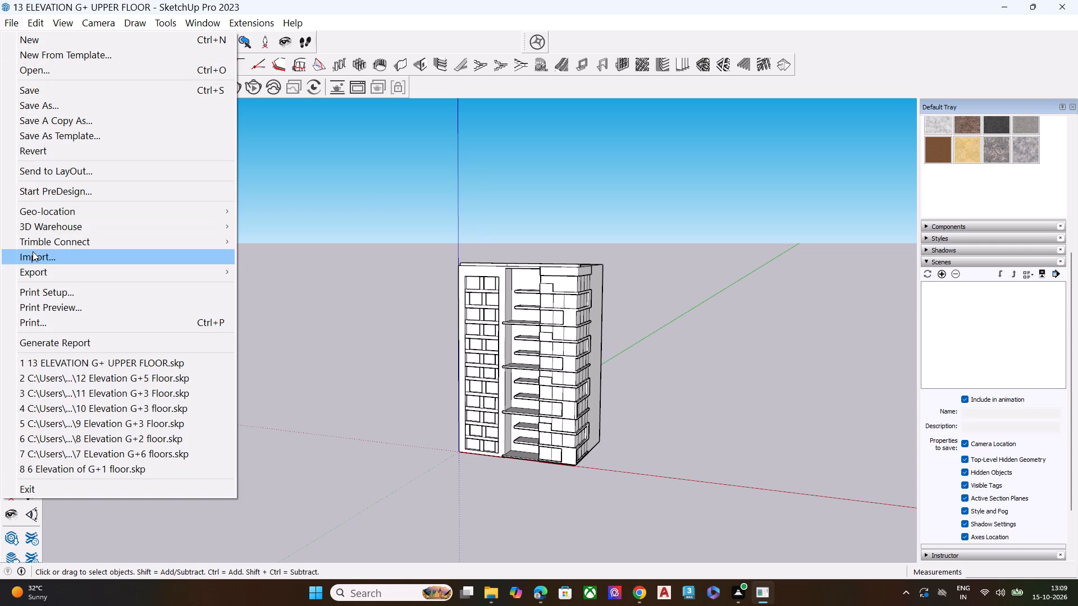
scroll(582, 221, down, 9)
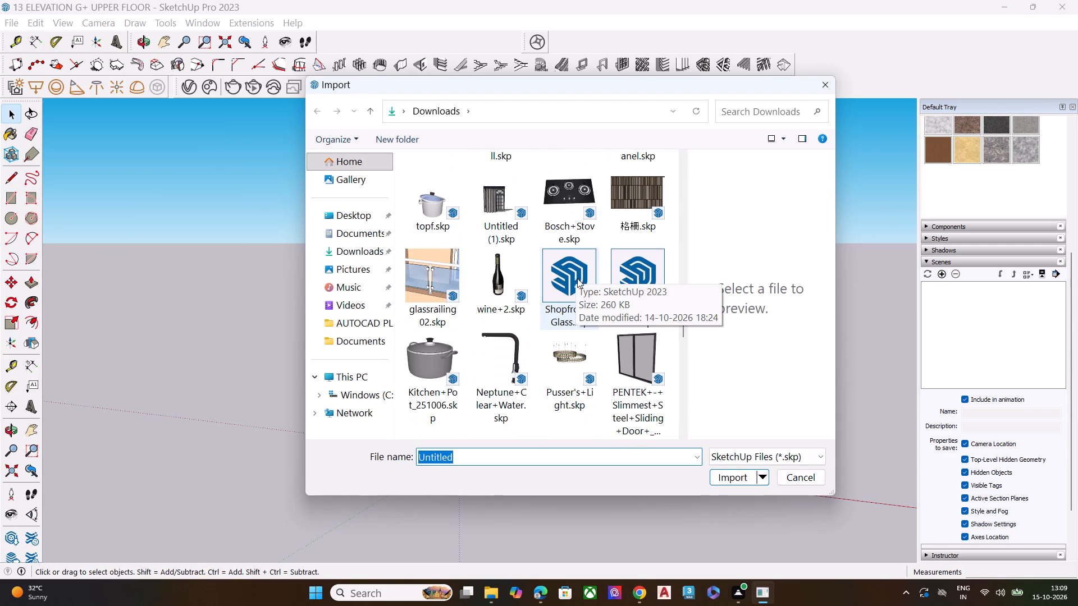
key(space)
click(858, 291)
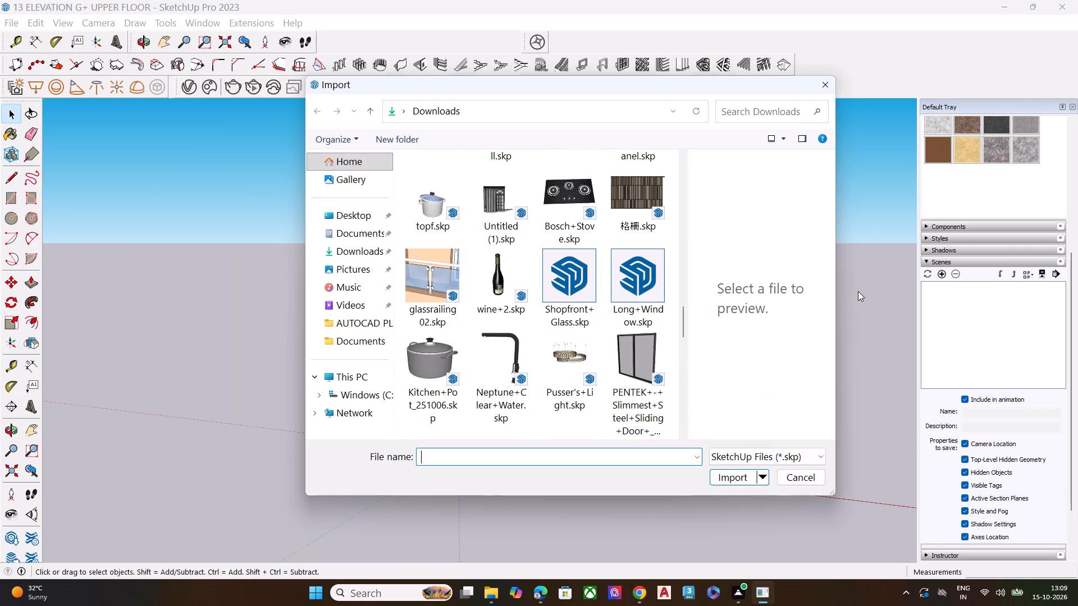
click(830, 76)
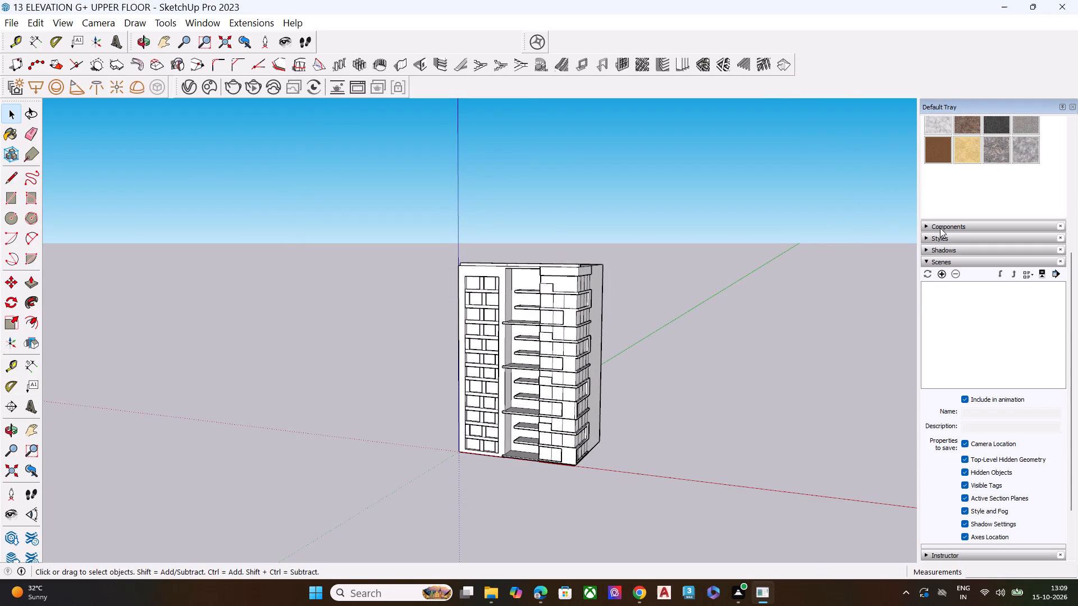
Show the collection of components available in the model.
click(940, 228)
key(space)
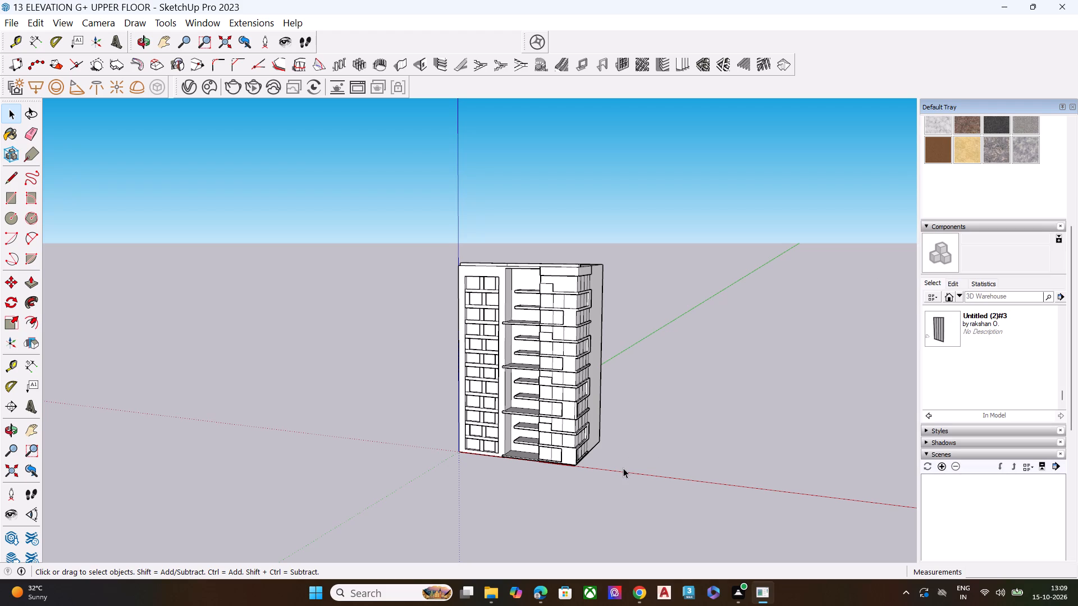
Draw a ground rectangle about 44' 9" by 60' 11" beside the building along the red axis.
key(r)
click(616, 472)
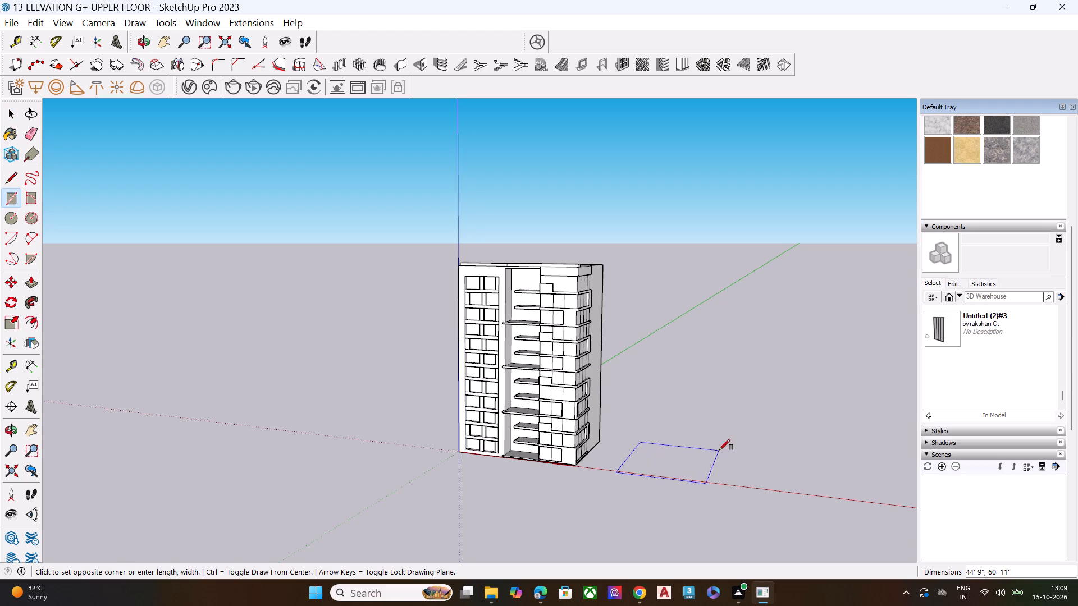
click(720, 449)
key(space)
Insert the slatted panel component Untitled (2)#3 from the model's components onto the ground rectangle.
middle_drag(723, 438, 699, 561)
scroll(698, 561, up, 1)
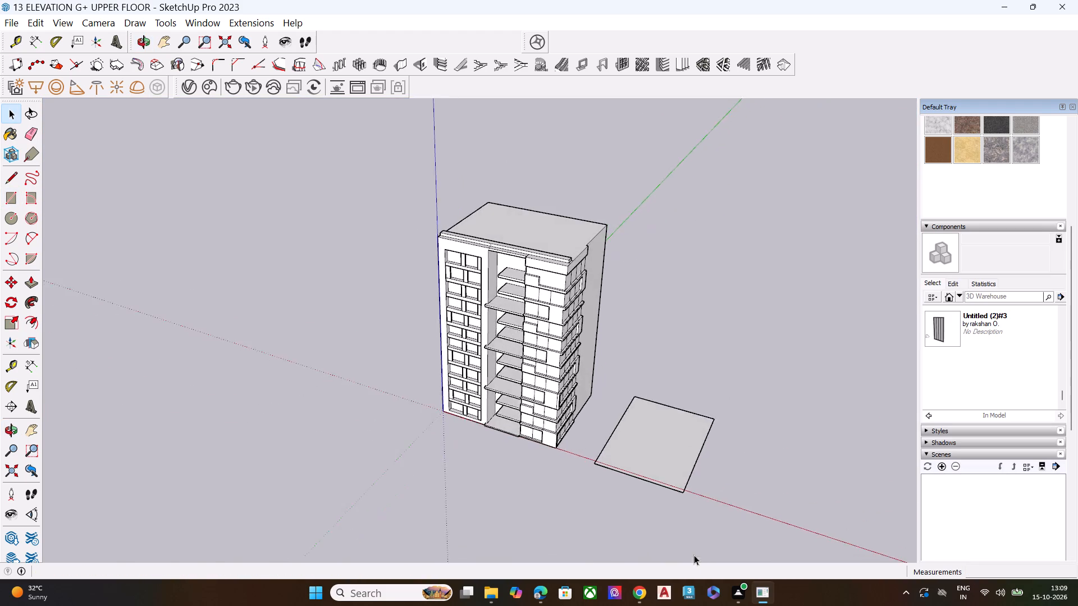
scroll(634, 513, down, 2)
scroll(631, 511, up, 8)
scroll(660, 478, down, 1)
scroll(660, 478, up, 5)
scroll(960, 343, up, 3)
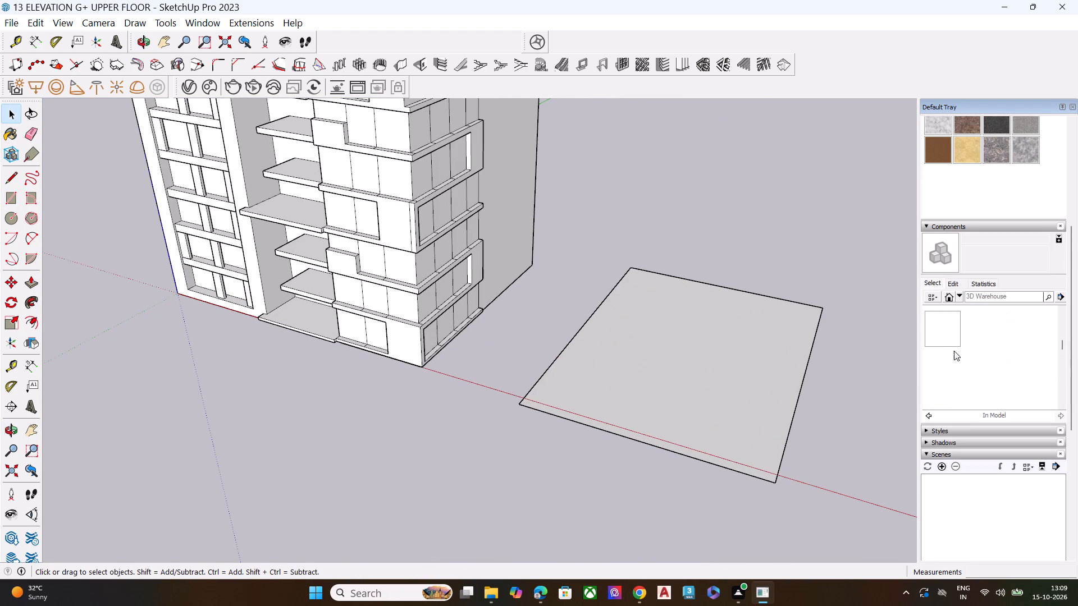
scroll(954, 351, up, 2)
scroll(954, 351, down, 6)
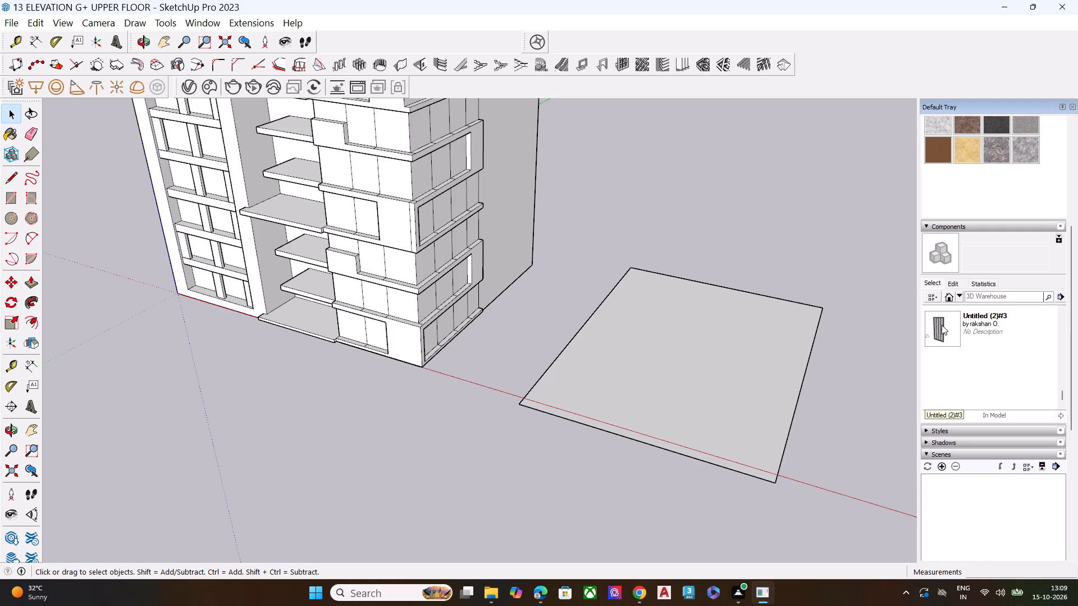
drag(942, 325, 673, 372)
middle_drag(698, 391, 779, 230)
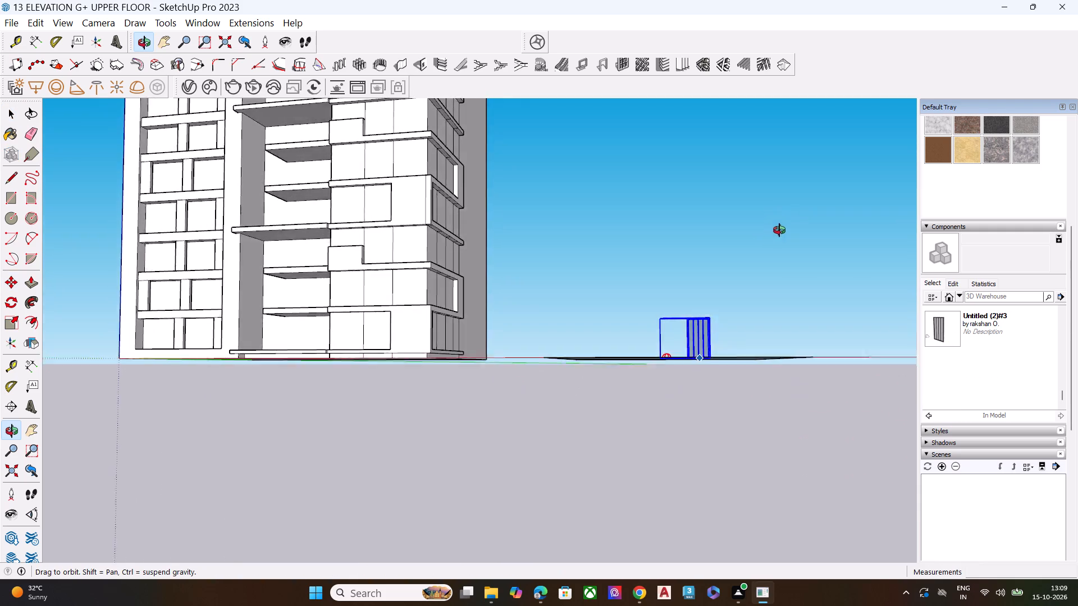
middle_drag(779, 230, 787, 280)
scroll(787, 281, down, 1)
scroll(744, 326, up, 9)
key(space)
click(759, 261)
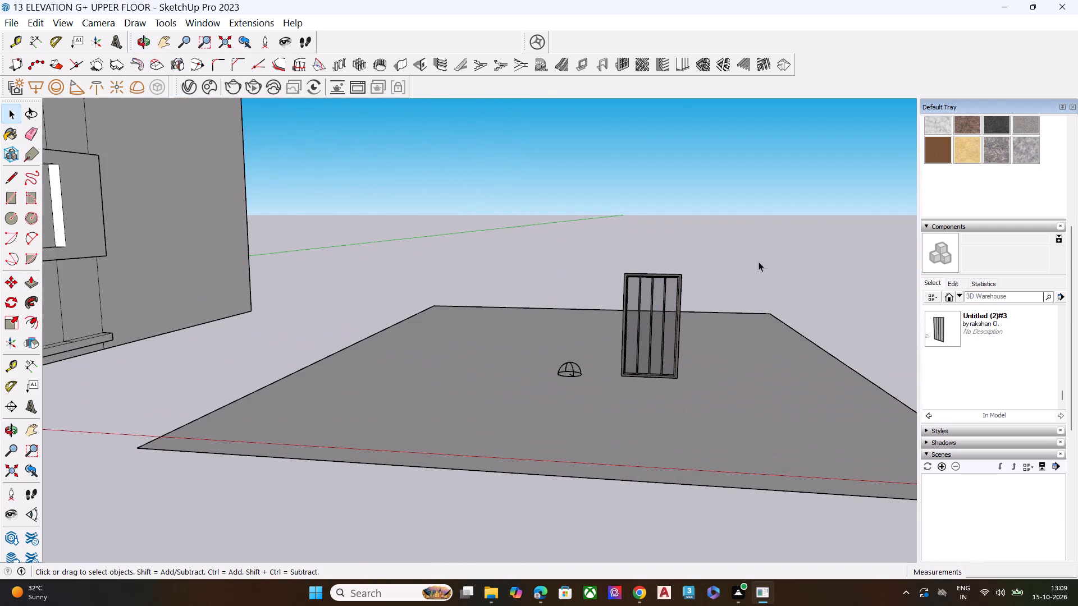
Open the placed panel component for editing and delete the small dome beside the slatted panel.
scroll(958, 353, up, 1)
scroll(958, 353, down, 3)
scroll(958, 353, up, 3)
key(space)
triple_click(575, 366)
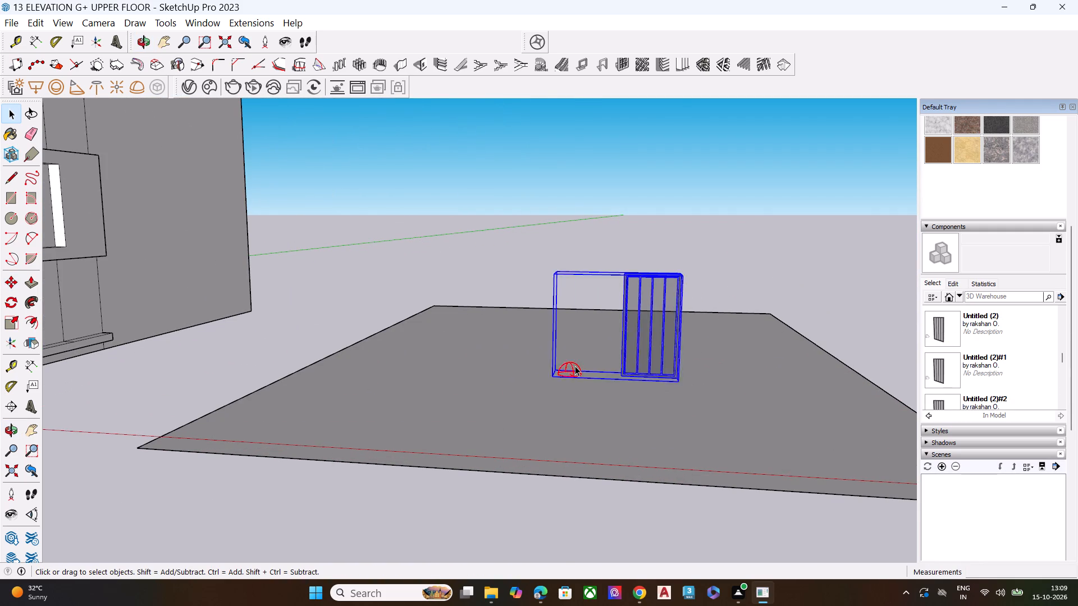
key(Delete)
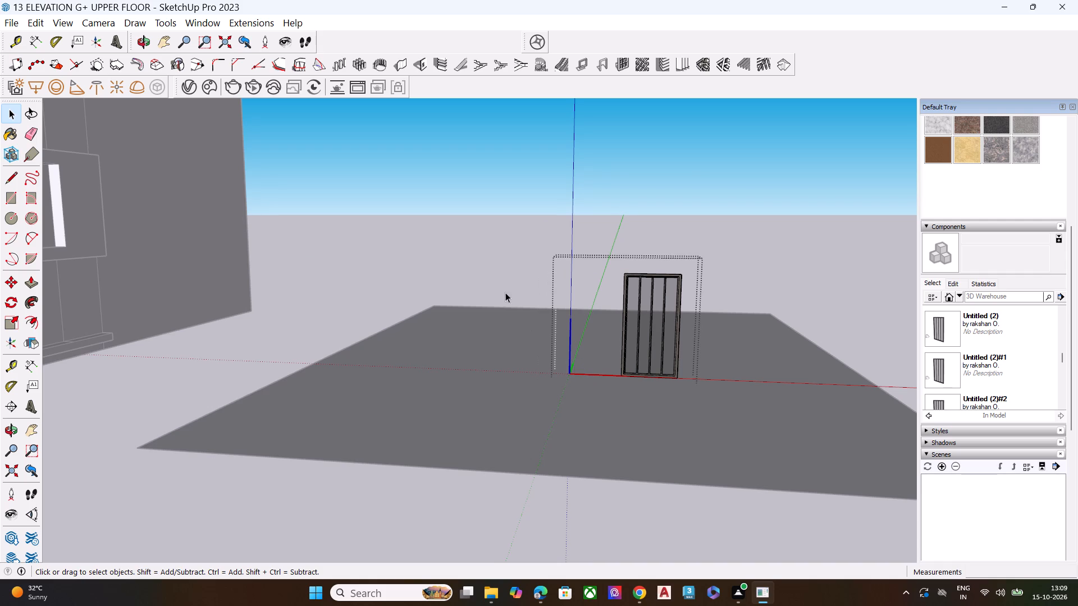
click(499, 270)
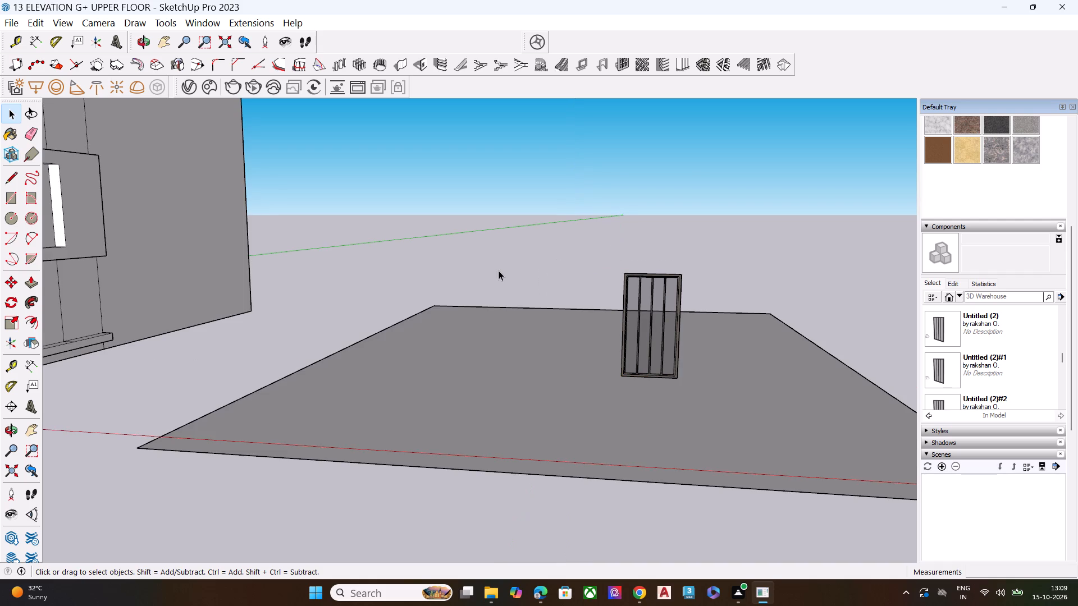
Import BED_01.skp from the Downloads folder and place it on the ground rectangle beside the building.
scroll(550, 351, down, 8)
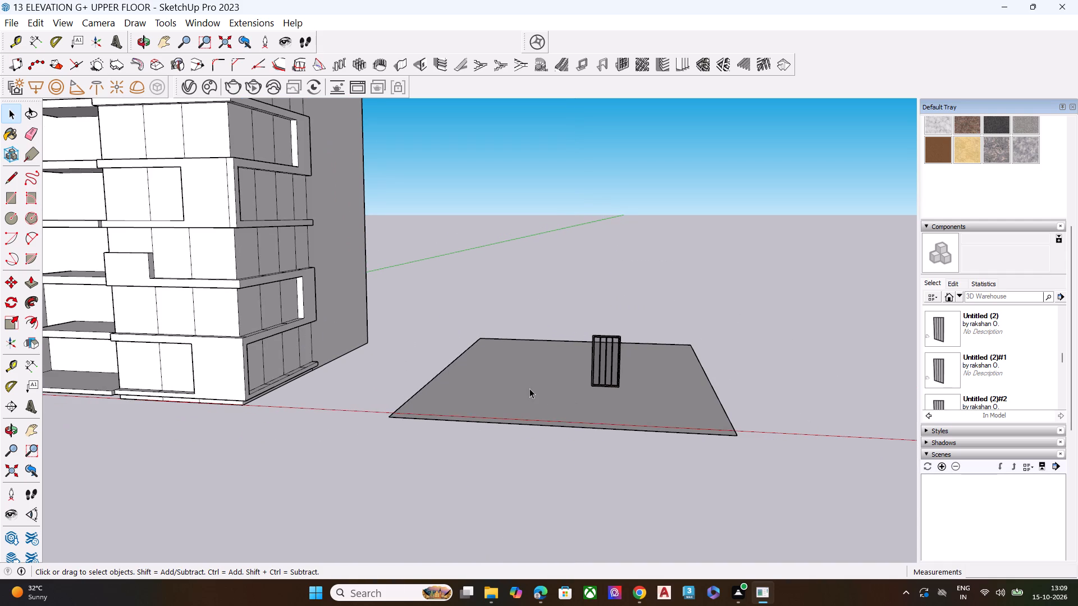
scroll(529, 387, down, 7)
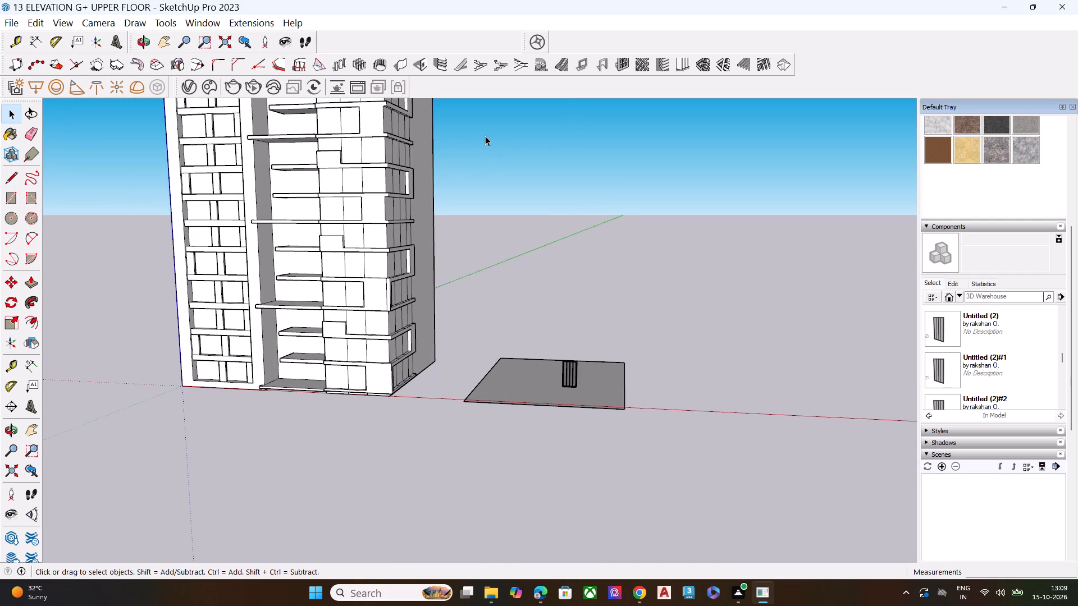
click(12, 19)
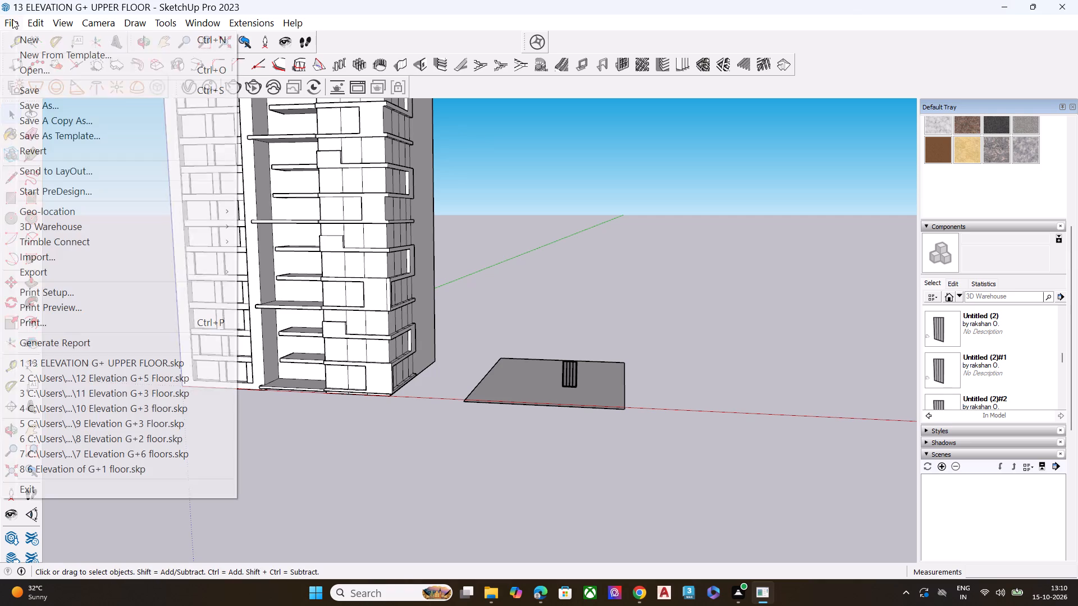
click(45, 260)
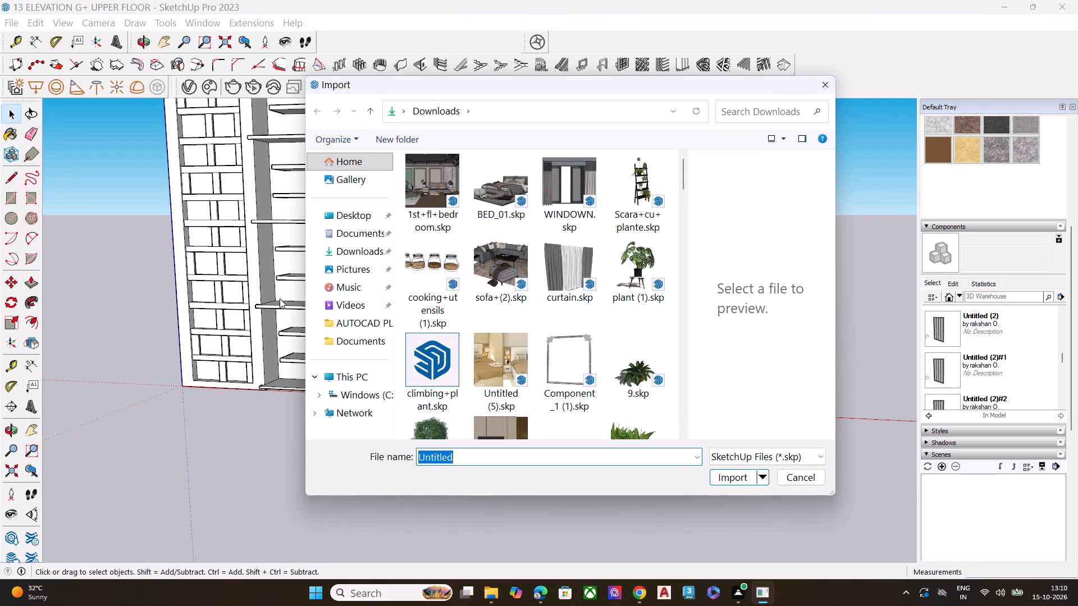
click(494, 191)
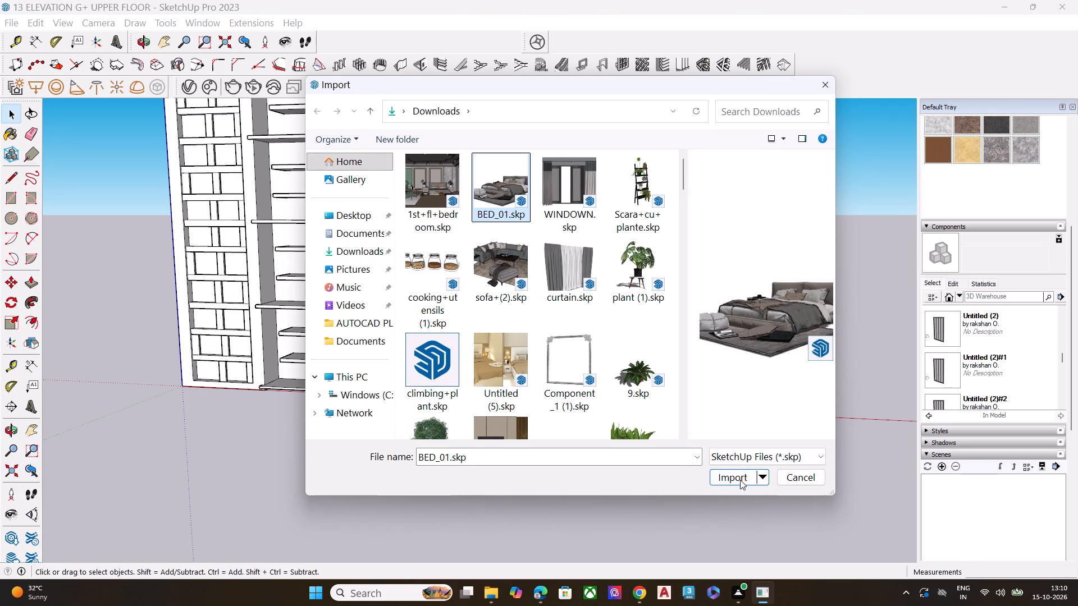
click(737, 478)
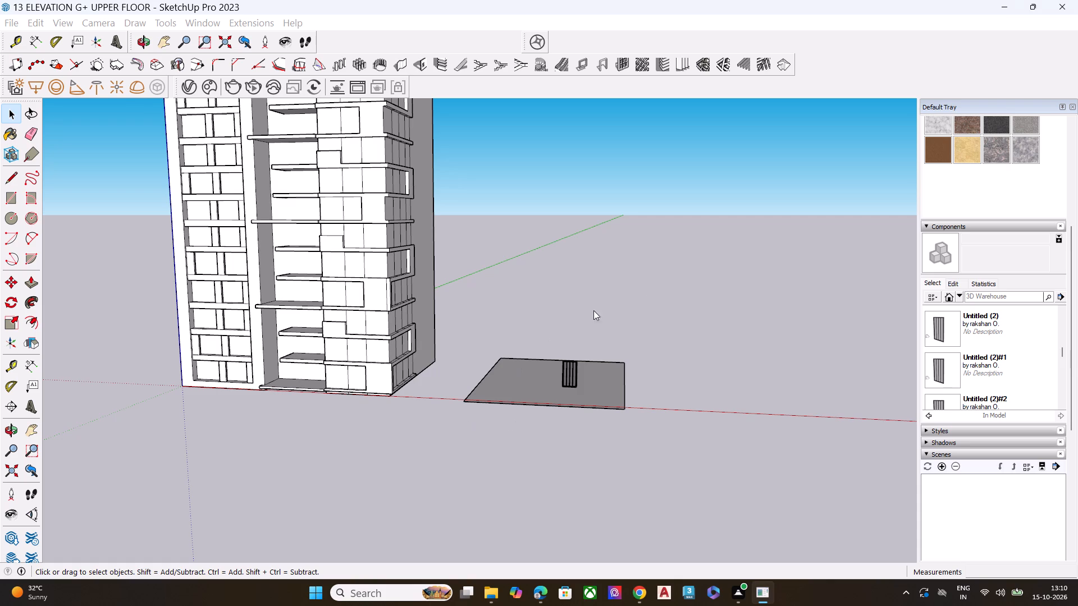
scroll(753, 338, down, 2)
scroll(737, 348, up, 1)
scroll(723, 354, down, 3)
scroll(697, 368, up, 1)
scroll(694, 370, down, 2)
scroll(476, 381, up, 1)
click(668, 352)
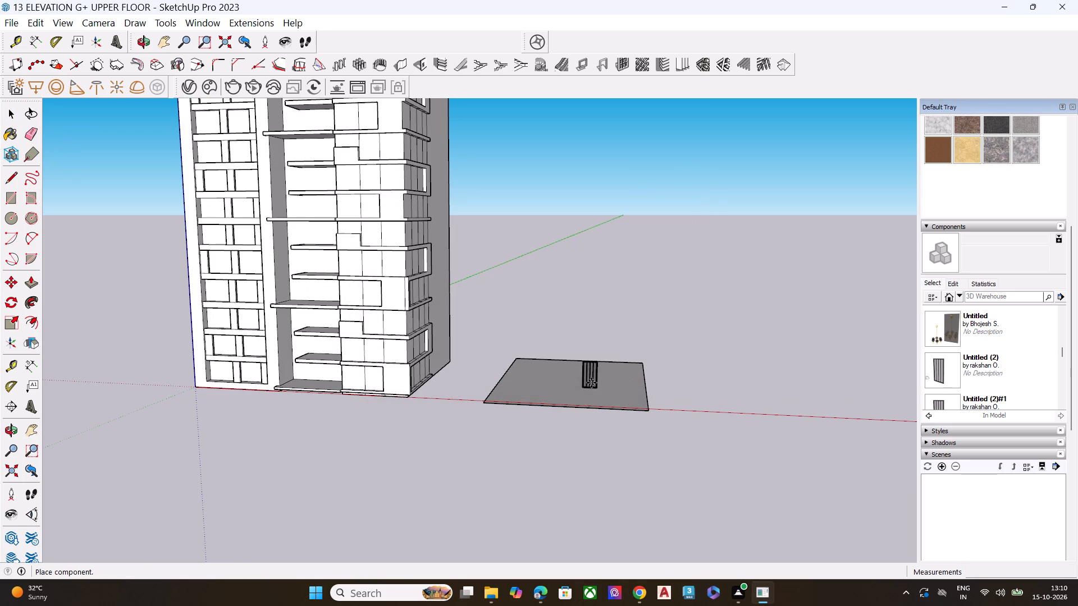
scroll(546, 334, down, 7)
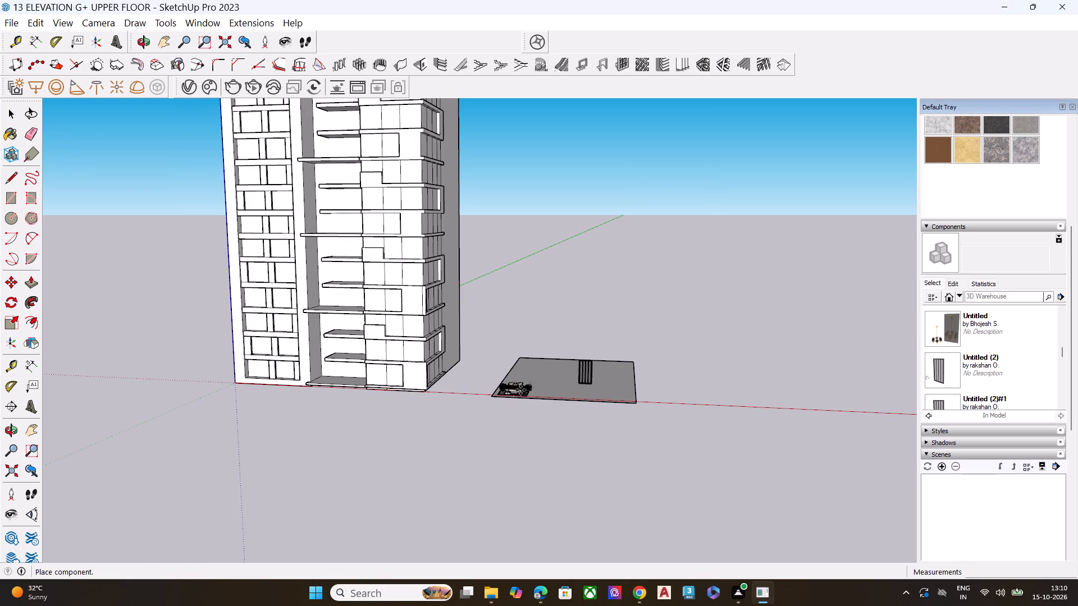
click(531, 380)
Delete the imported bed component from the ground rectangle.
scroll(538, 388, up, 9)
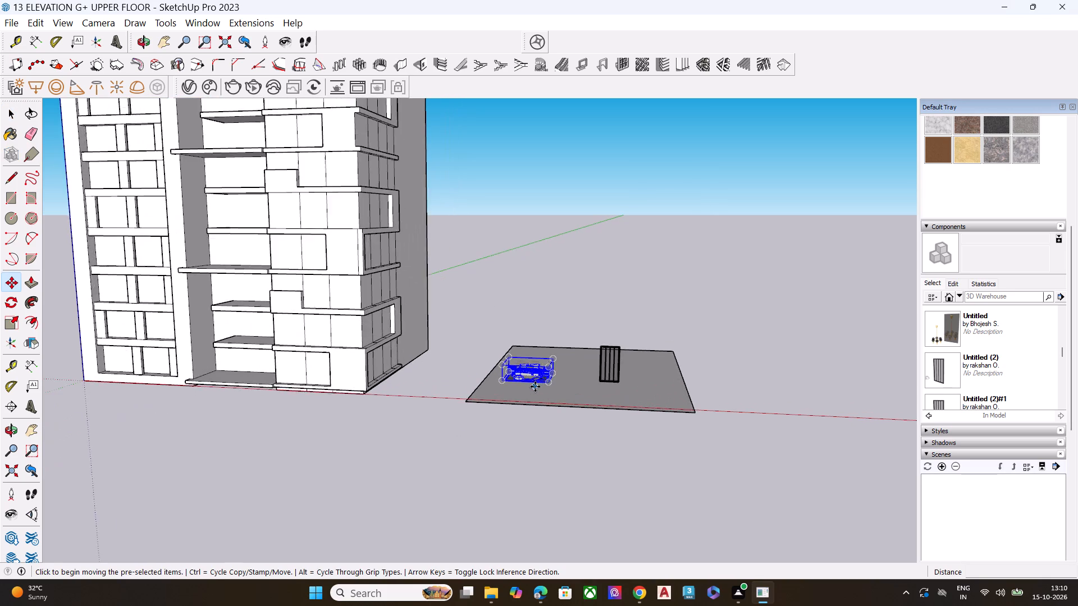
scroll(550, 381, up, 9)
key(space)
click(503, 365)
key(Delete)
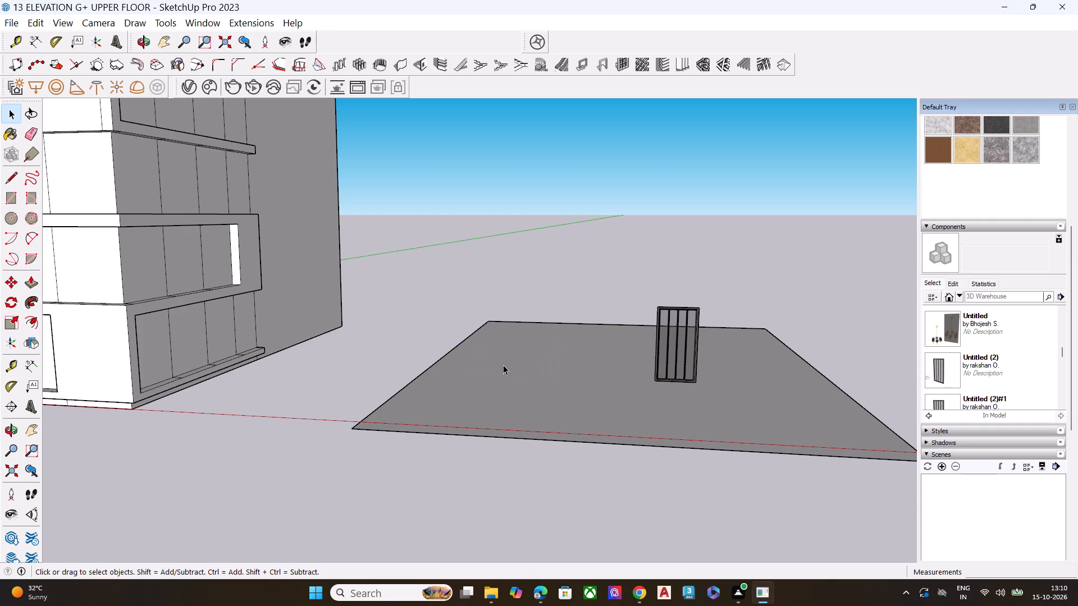
Rotate the slatted panel 90 degrees on the ground plane about its bottom corner, parallel to the green axis.
scroll(717, 323, up, 8)
click(651, 333)
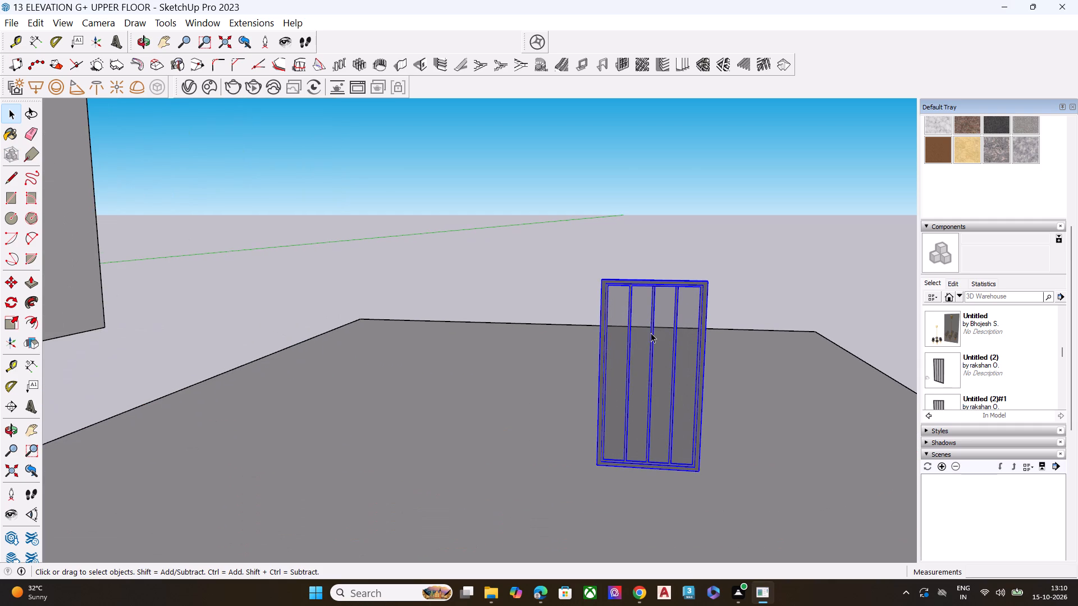
key(q)
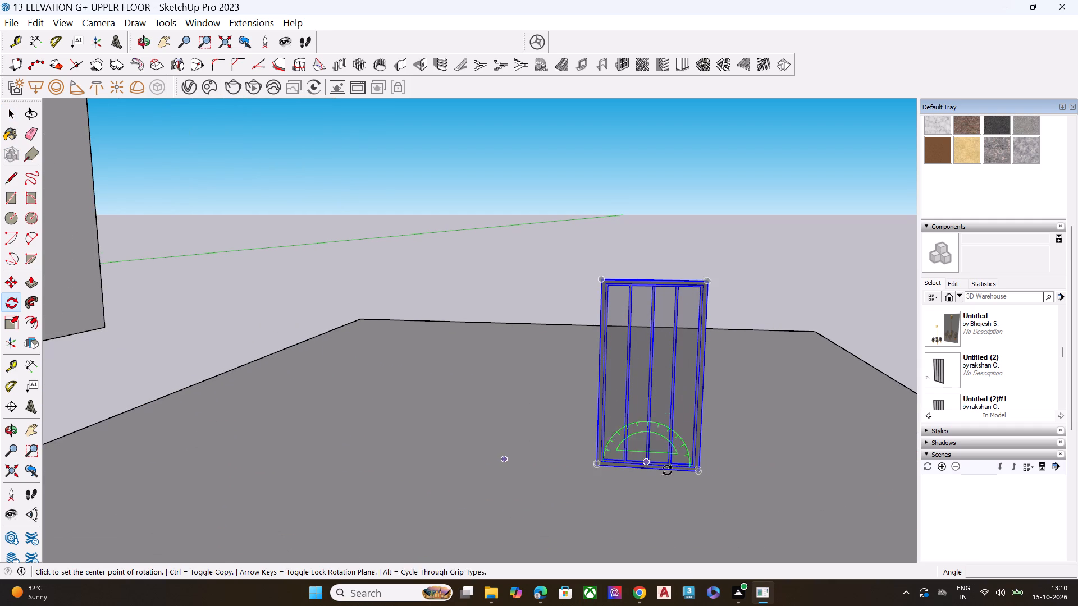
click(698, 477)
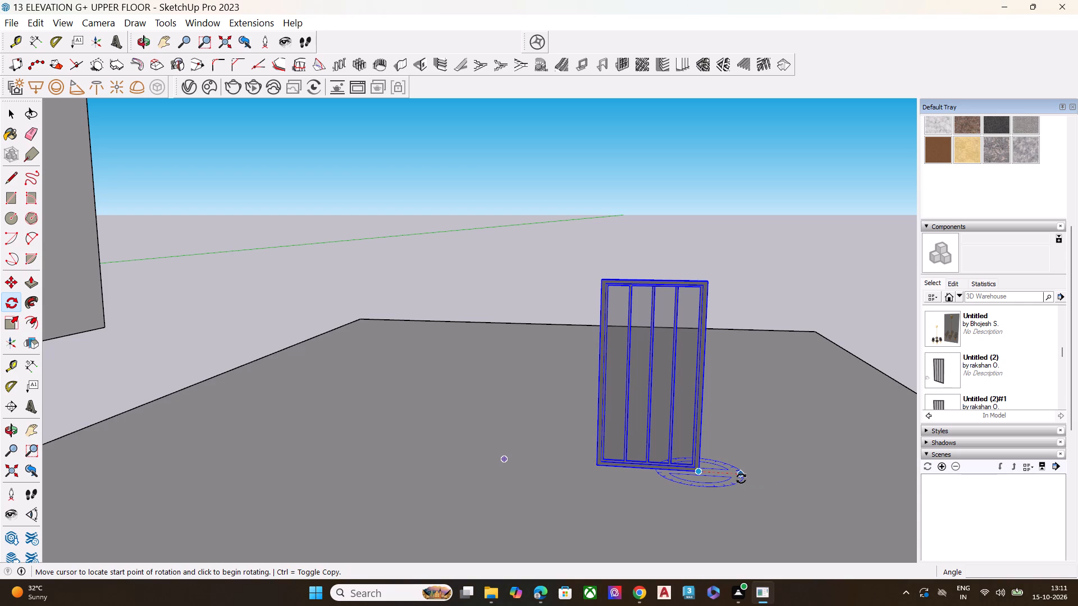
click(741, 479)
scroll(748, 454, up, 1)
middle_drag(748, 454, 613, 563)
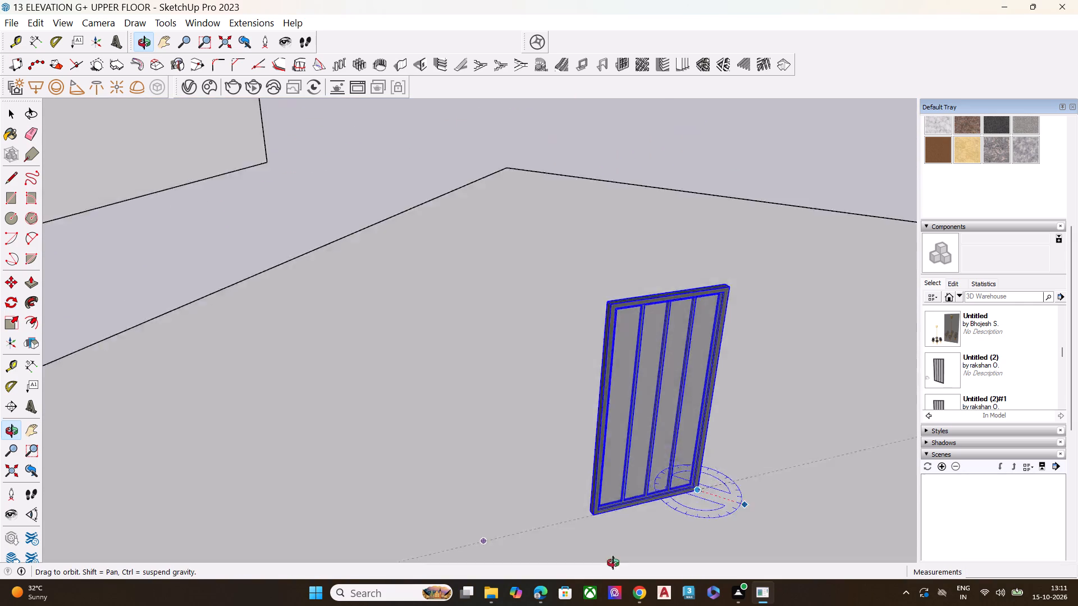
middle_drag(613, 563, 528, 605)
scroll(576, 336, down, 8)
scroll(599, 418, up, 5)
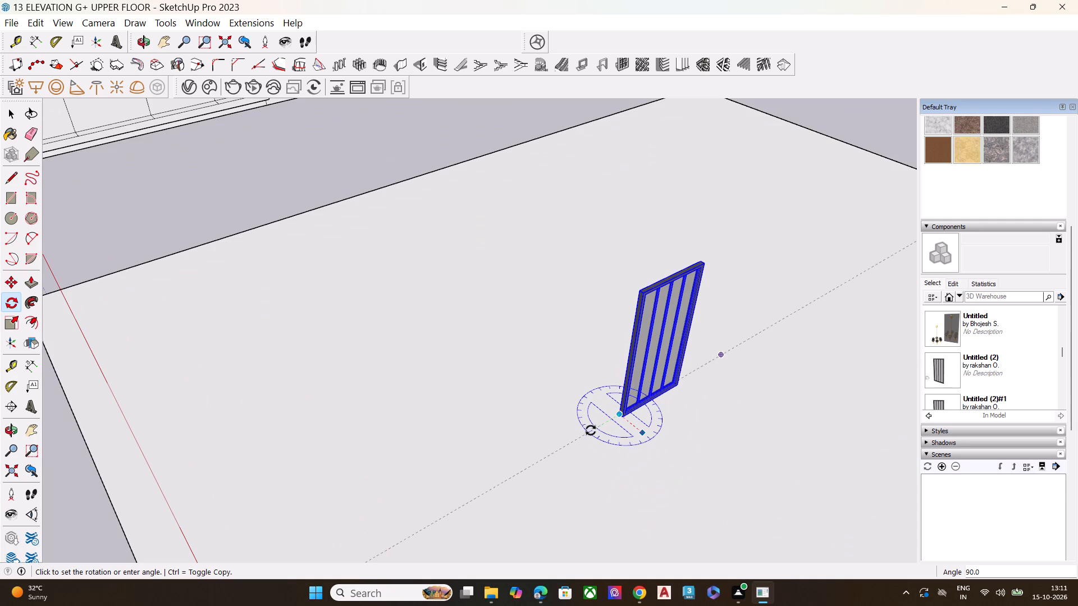
click(587, 430)
key(space)
Move the slatted panel by its upper corner about 110' 1" to the building's top-floor side facade, at the far end beneath the roof band.
middle_drag(672, 437, 649, 423)
scroll(672, 437, up, 1)
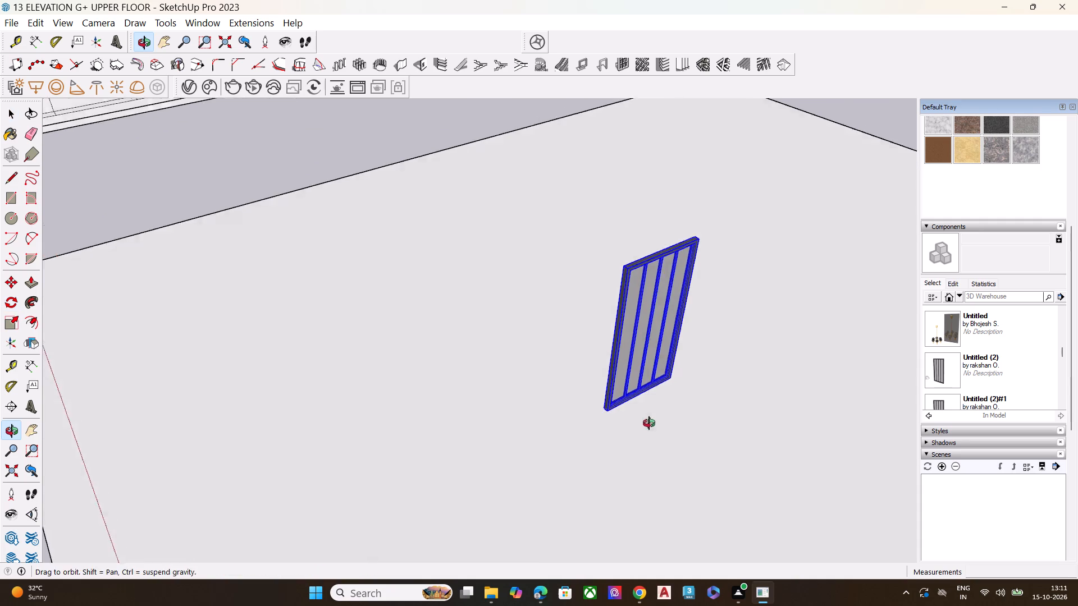
middle_drag(649, 423, 623, 408)
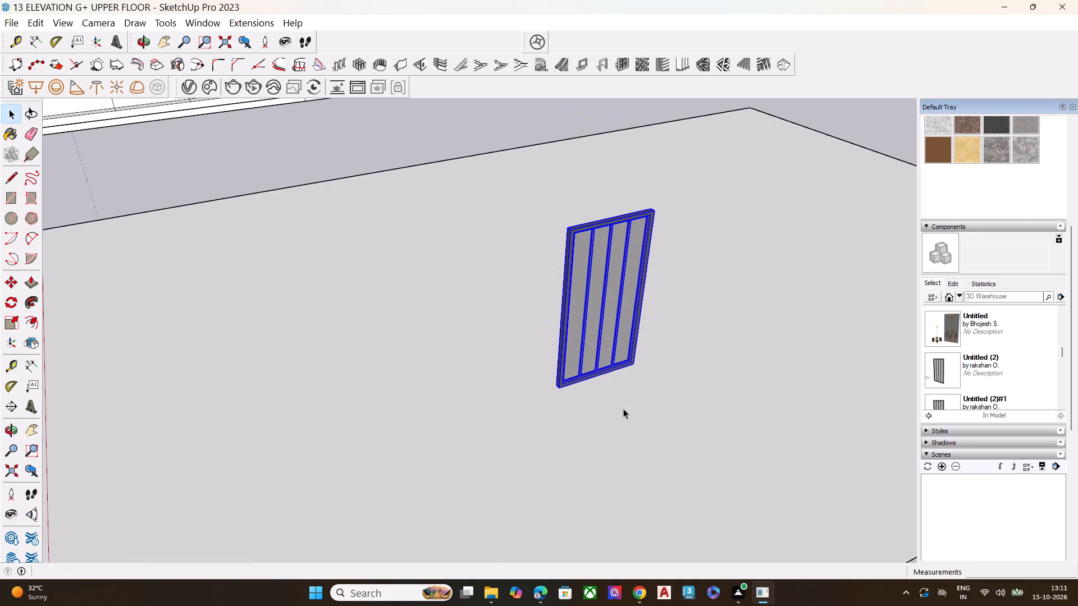
scroll(602, 248, up, 7)
key(p)
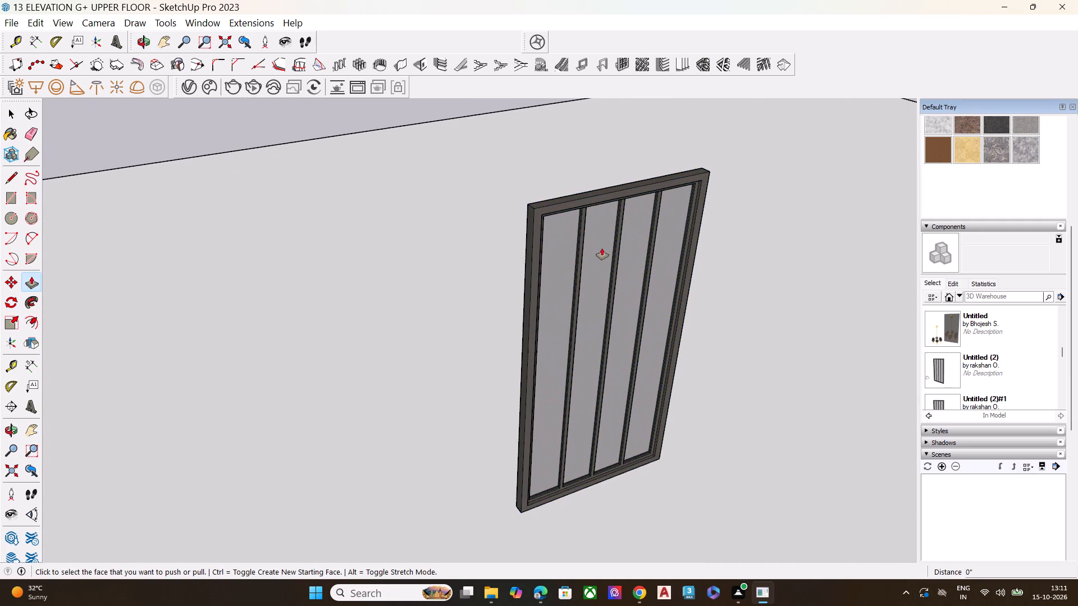
key(space)
click(705, 178)
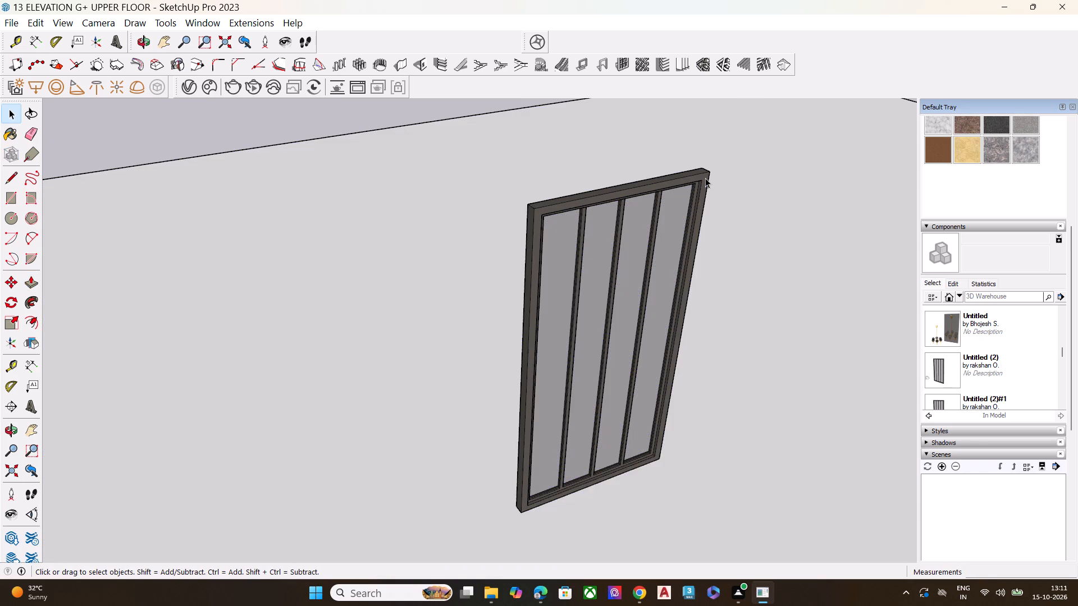
key(m)
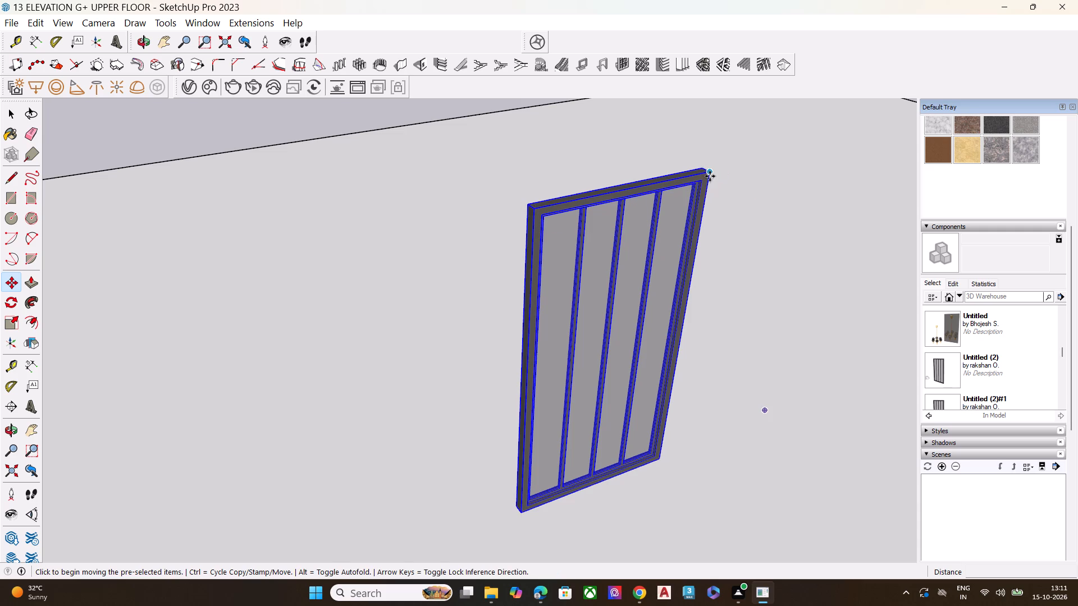
click(710, 176)
scroll(698, 181, down, 9)
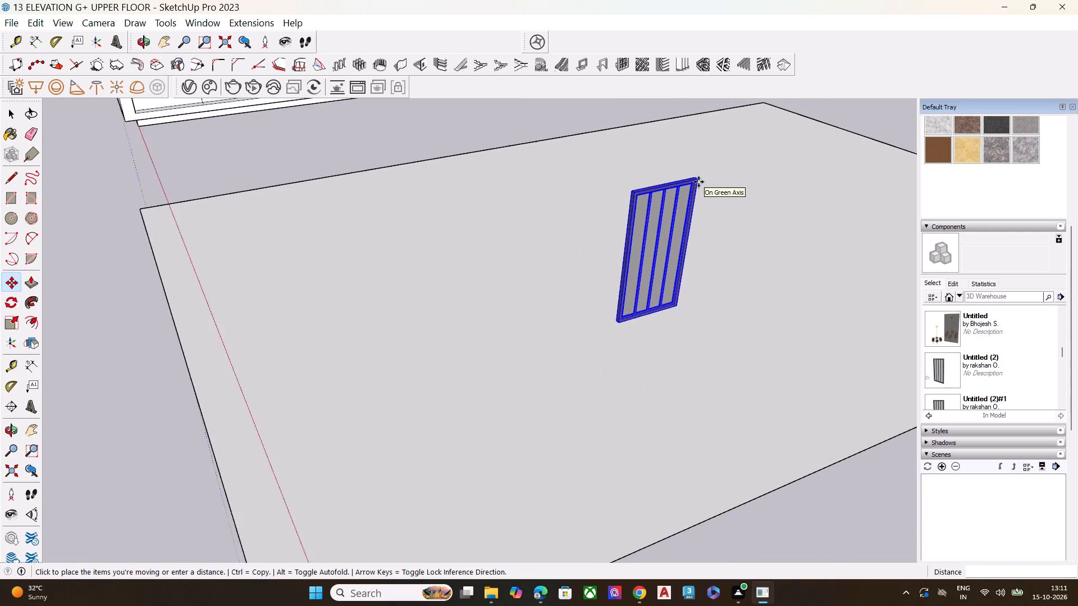
scroll(698, 182, down, 4)
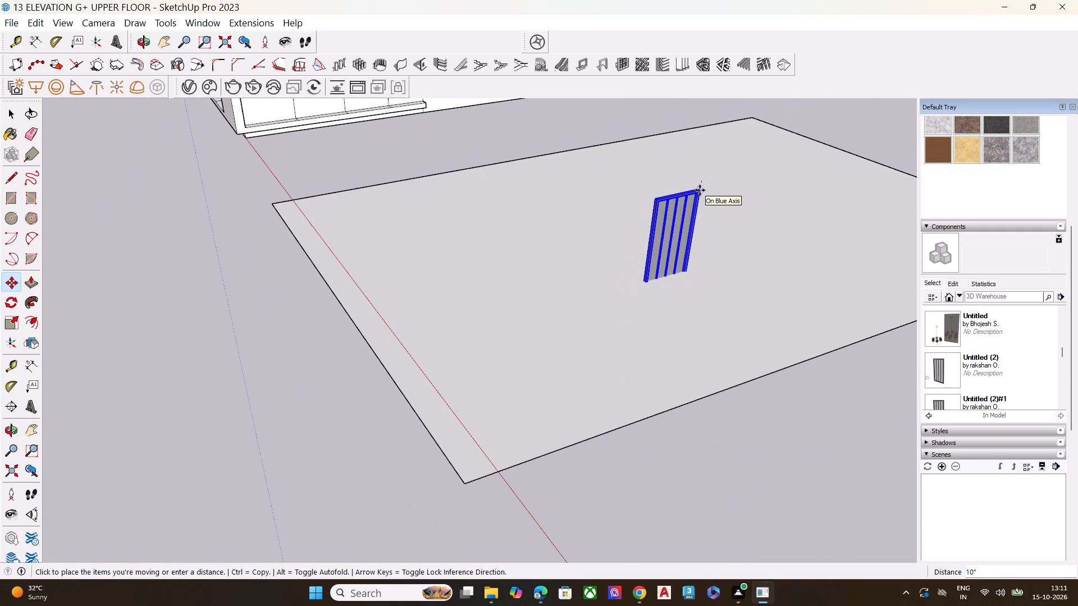
scroll(700, 190, down, 8)
scroll(698, 234, up, 1)
scroll(710, 274, down, 3)
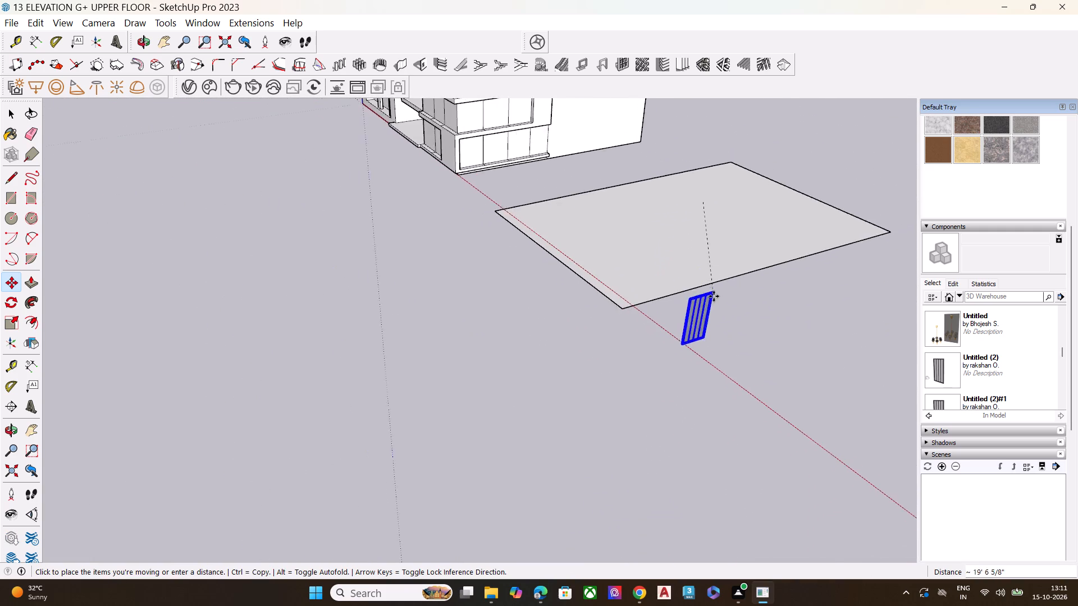
scroll(714, 296, down, 5)
scroll(703, 278, up, 2)
scroll(704, 287, down, 3)
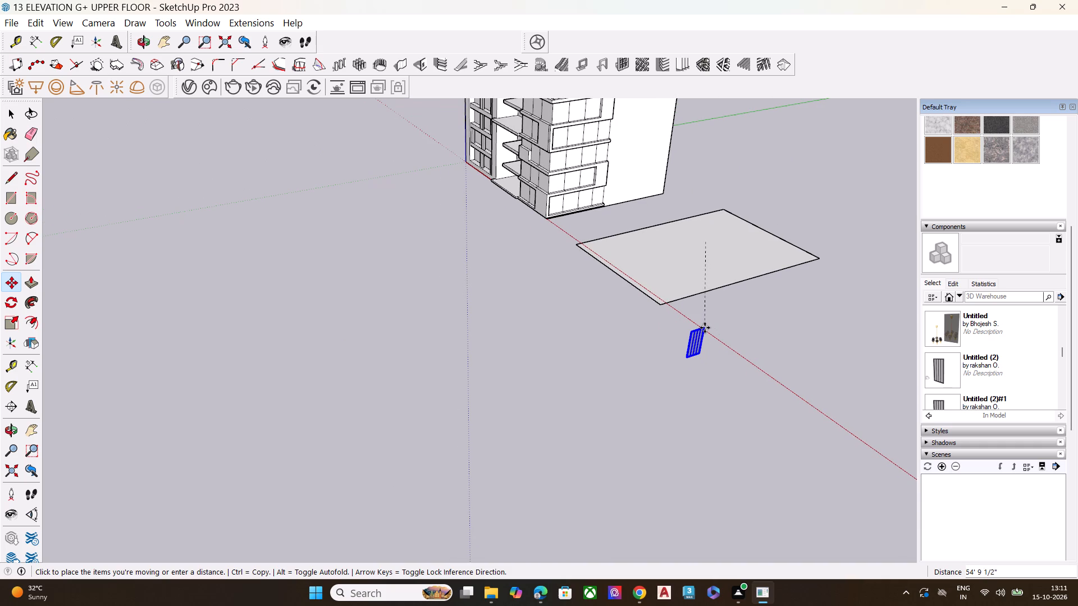
scroll(705, 328, up, 1)
scroll(687, 320, down, 13)
scroll(658, 171, up, 10)
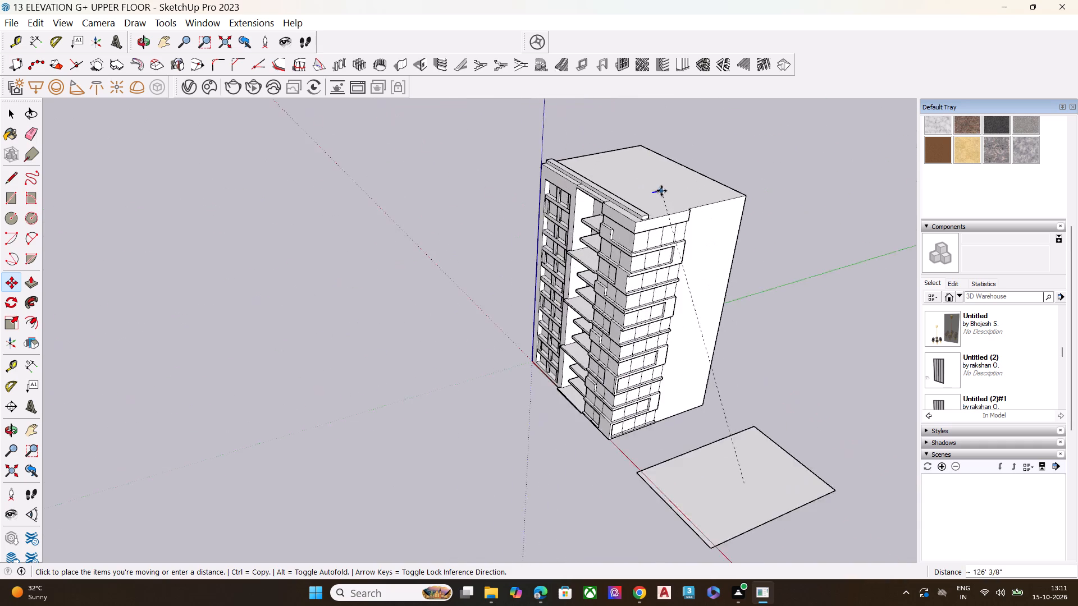
scroll(661, 191, up, 1)
scroll(683, 277, up, 1)
scroll(683, 277, down, 1)
scroll(683, 277, up, 9)
scroll(708, 169, up, 10)
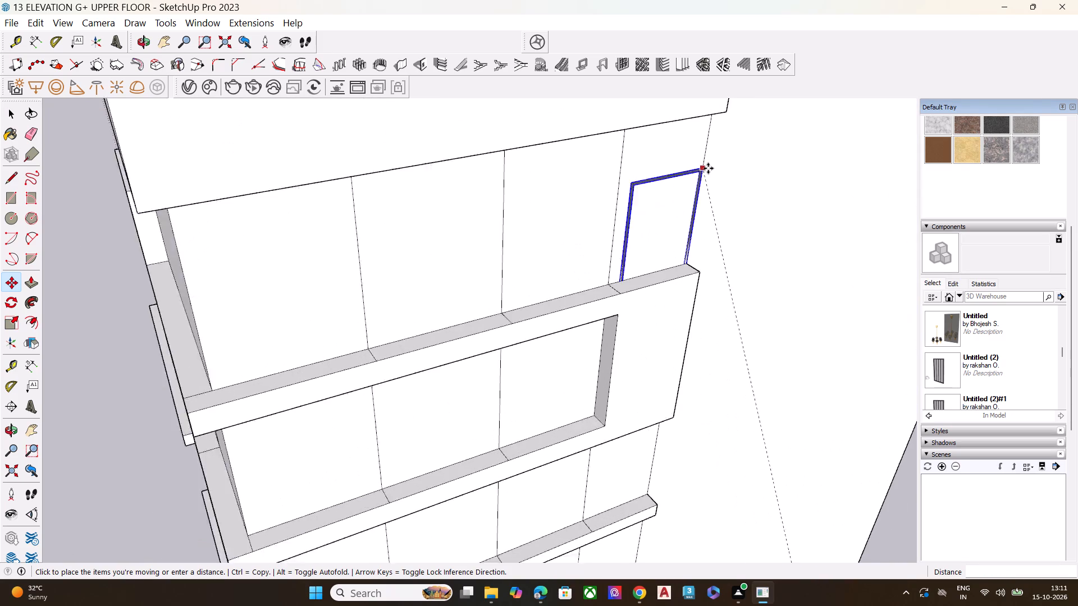
scroll(708, 168, up, 2)
middle_drag(703, 165, 680, 57)
scroll(679, 67, up, 1)
scroll(700, 235, down, 7)
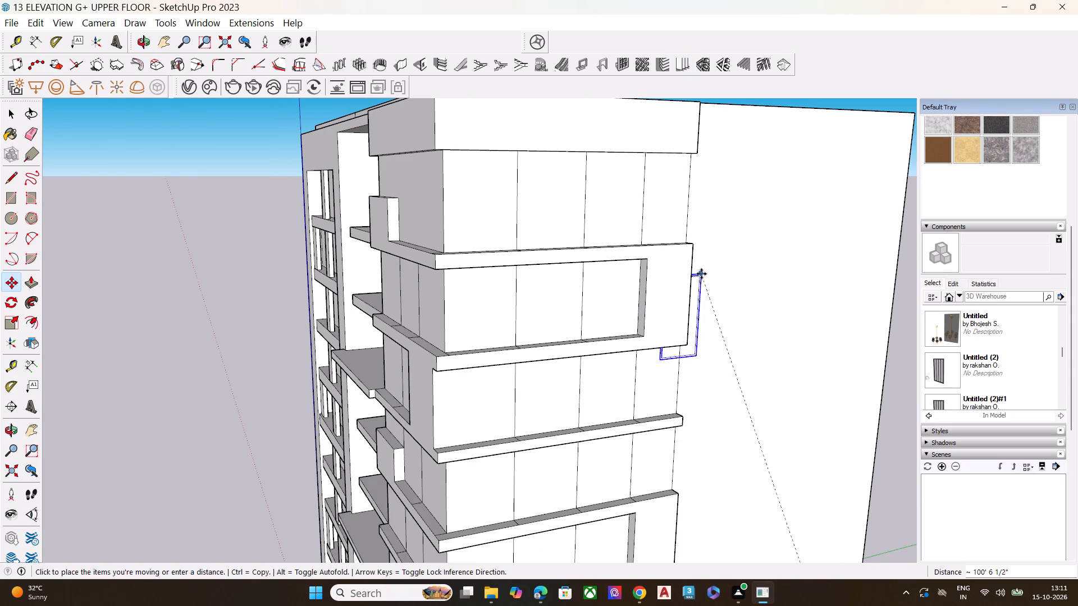
scroll(678, 162, up, 6)
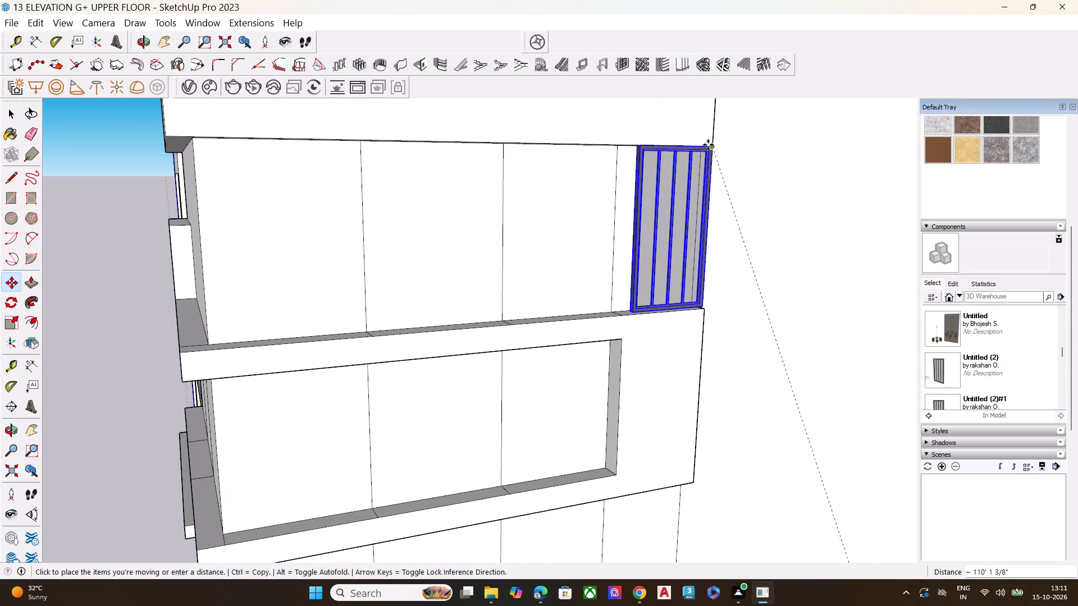
click(708, 145)
Move the slatted panel by its outer top corner inward beneath the roof band, toward the recessed top-floor wall.
middle_drag(690, 171, 822, 165)
scroll(702, 153, up, 3)
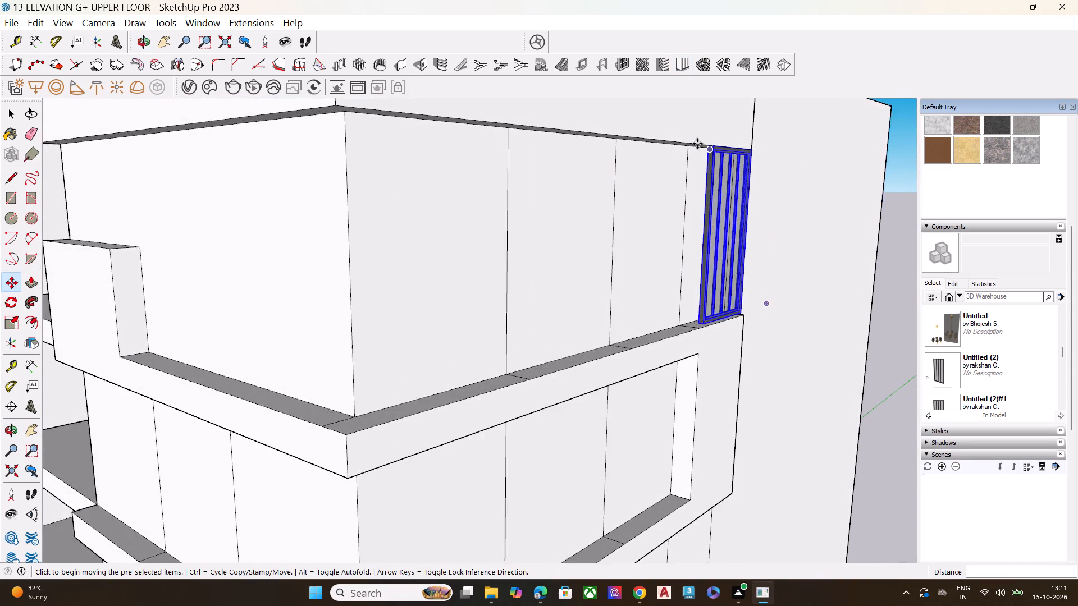
scroll(697, 144, up, 2)
scroll(697, 144, down, 1)
scroll(697, 144, up, 4)
scroll(697, 144, down, 1)
scroll(697, 144, up, 1)
middle_drag(720, 165, 780, 143)
scroll(699, 169, up, 3)
scroll(697, 168, down, 1)
scroll(697, 168, up, 5)
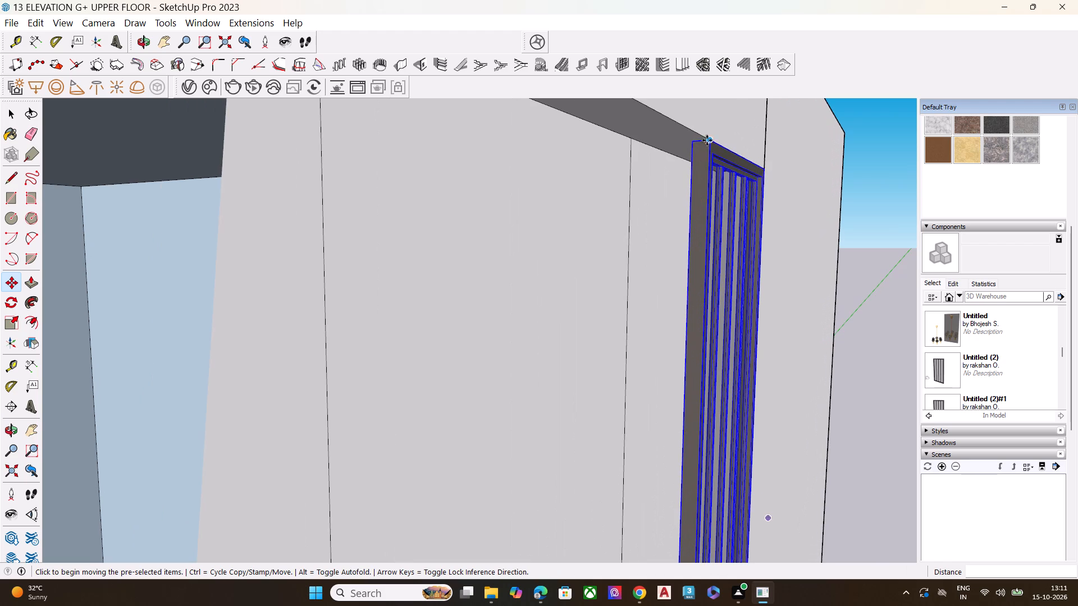
click(709, 141)
click(648, 136)
Examine how the slatted panel sits against the top-floor side wall, roof band and ledge.
middle_drag(712, 173, 416, 201)
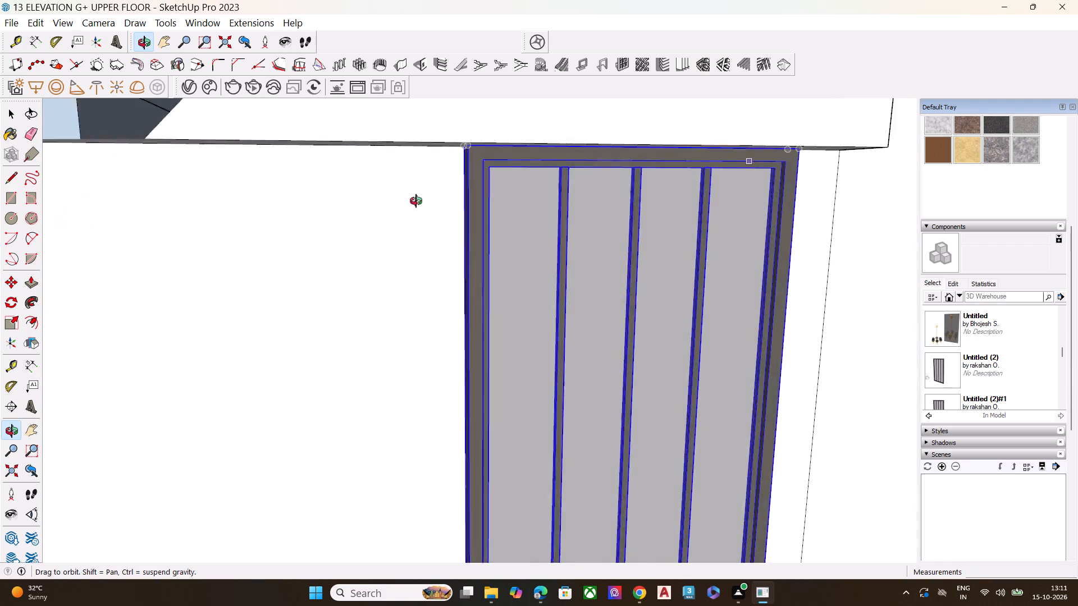
middle_drag(416, 201, 403, 201)
scroll(637, 184, down, 1)
scroll(640, 185, up, 1)
scroll(650, 186, down, 4)
middle_drag(729, 220, 418, 168)
middle_drag(504, 185, 681, 186)
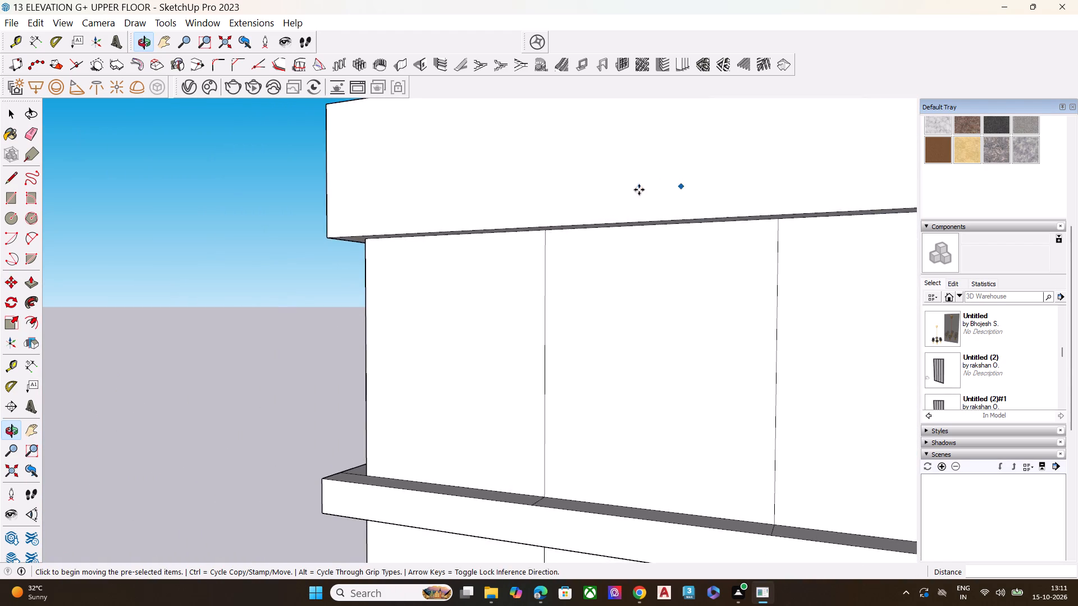
scroll(386, 166, down, 10)
scroll(422, 201, up, 1)
scroll(424, 207, down, 5)
middle_drag(594, 227, 490, 252)
scroll(493, 228, up, 9)
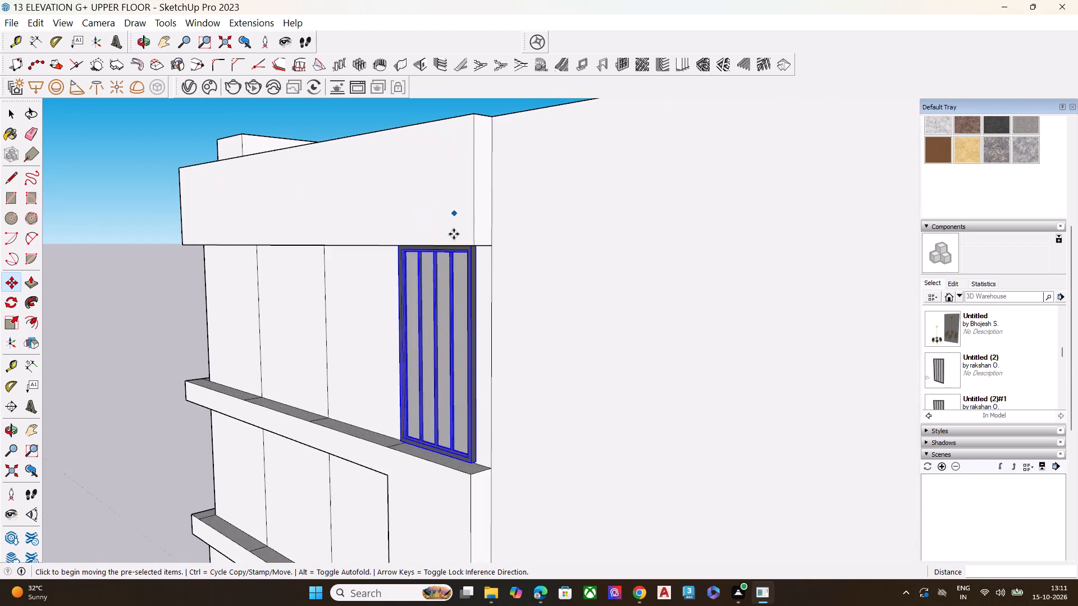
scroll(464, 266, up, 3)
scroll(465, 265, down, 1)
scroll(465, 265, up, 6)
scroll(482, 260, down, 8)
scroll(494, 259, up, 8)
scroll(488, 255, down, 2)
scroll(488, 255, up, 1)
scroll(488, 255, down, 2)
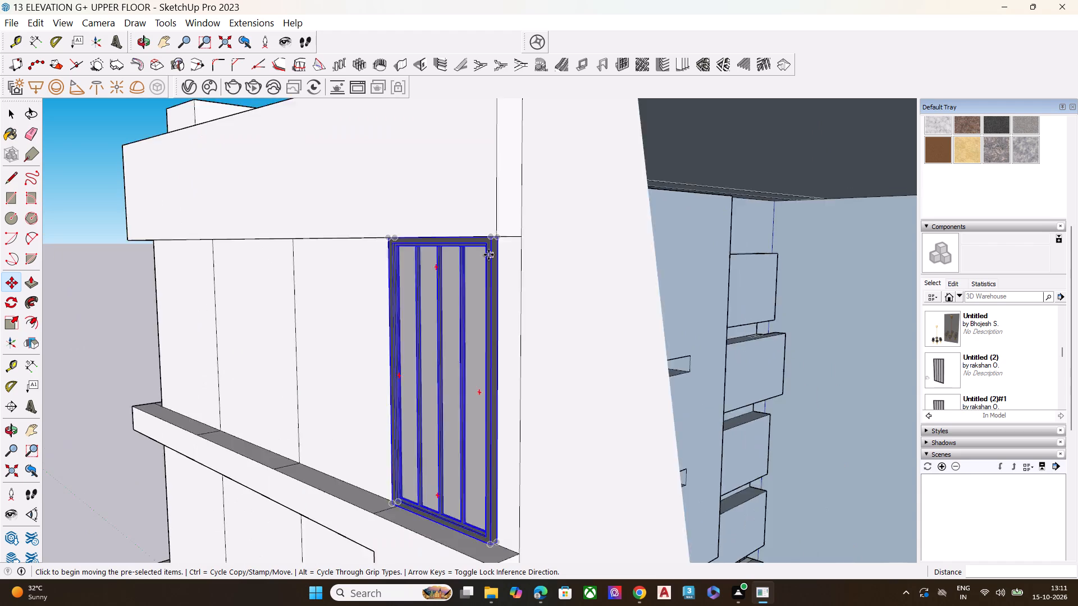
Deselect the slatted panel in the top-floor side bay.
scroll(488, 255, down, 3)
scroll(518, 248, up, 2)
scroll(518, 248, down, 1)
scroll(518, 248, up, 4)
key(space)
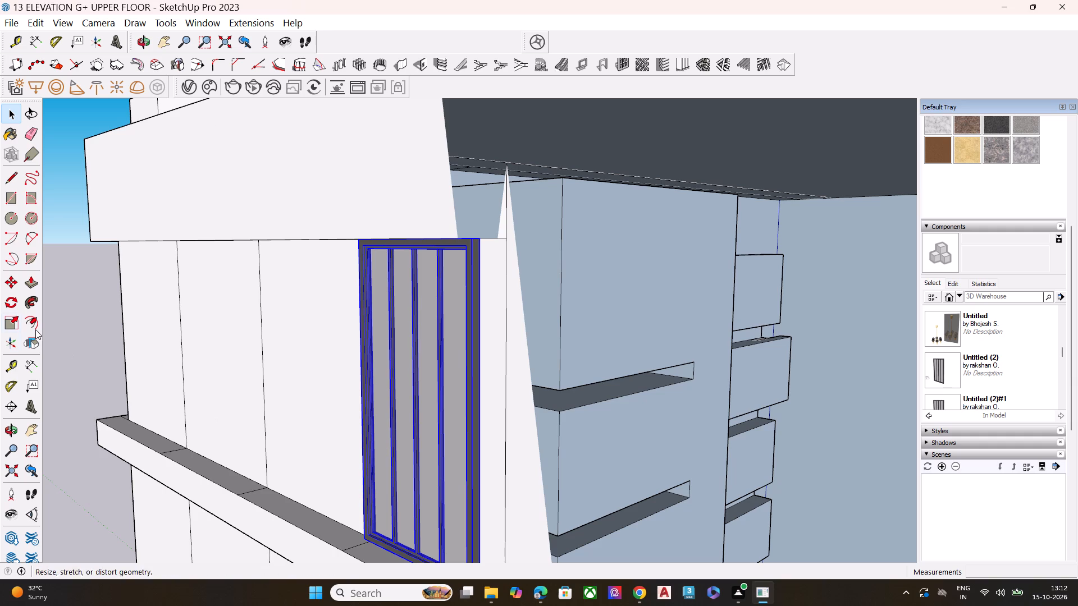
drag(92, 324, 134, 346)
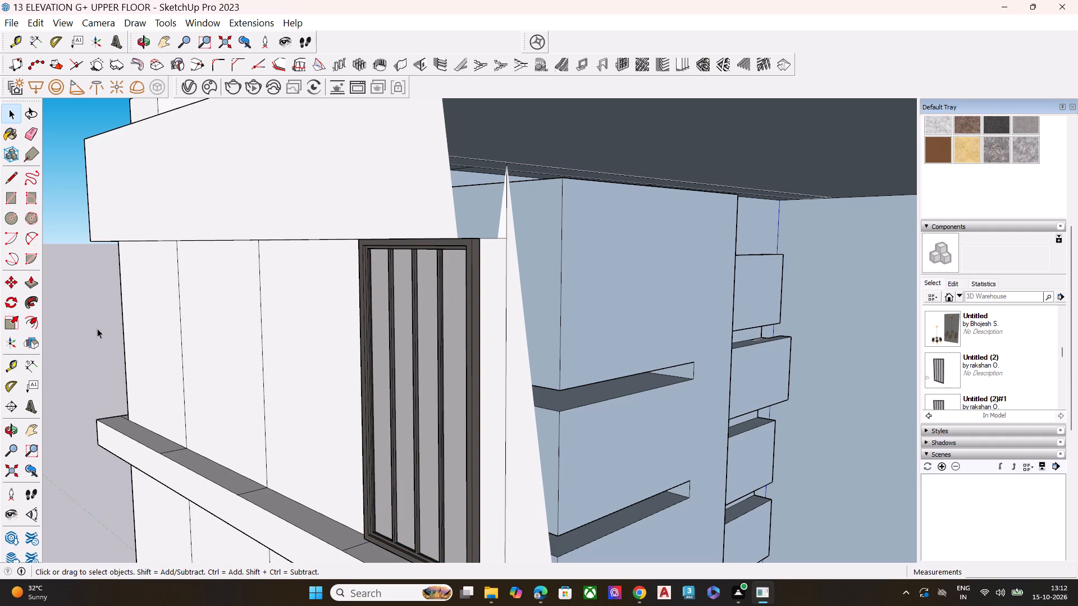
key(space)
key(space)
key(space)
key(space)
click(94, 335)
key(space)
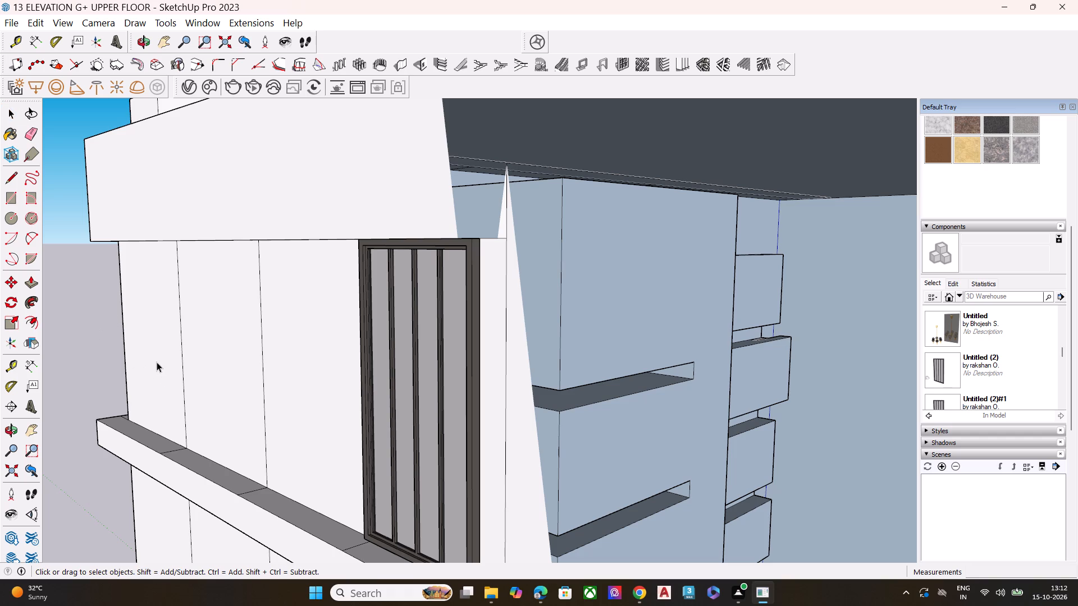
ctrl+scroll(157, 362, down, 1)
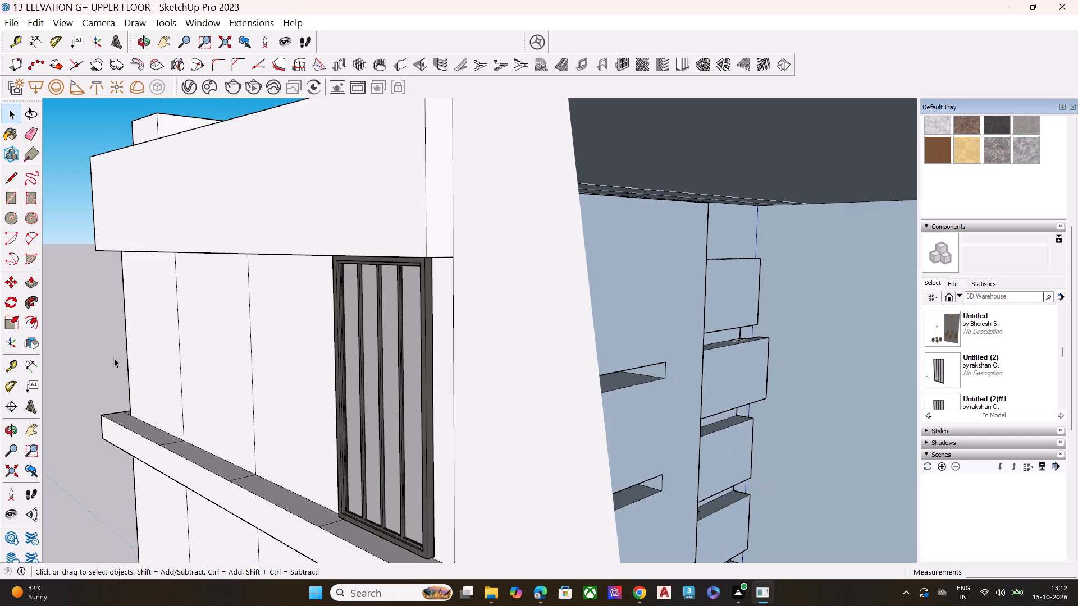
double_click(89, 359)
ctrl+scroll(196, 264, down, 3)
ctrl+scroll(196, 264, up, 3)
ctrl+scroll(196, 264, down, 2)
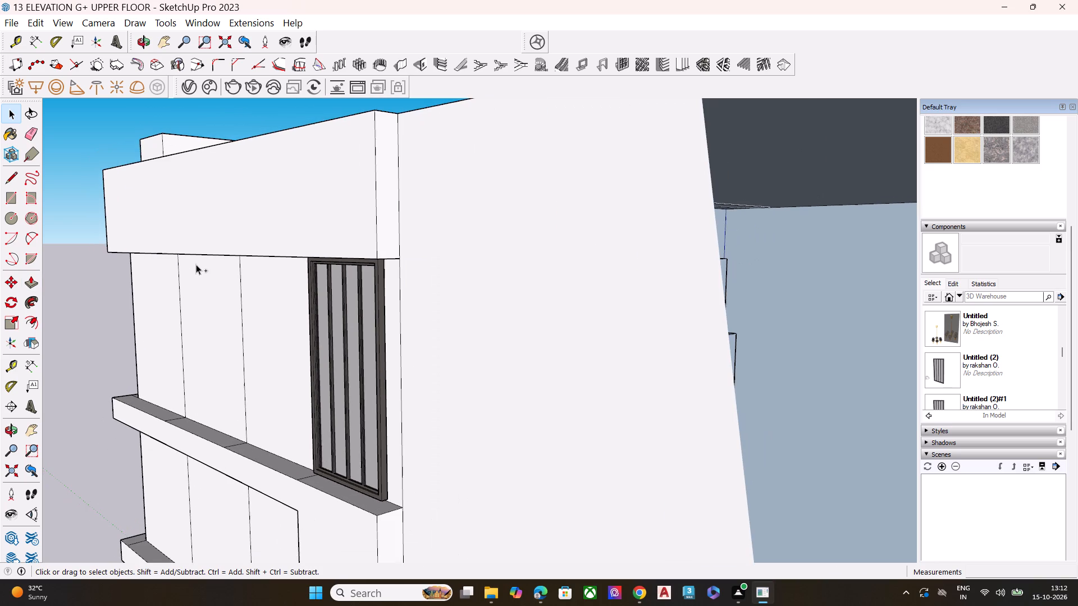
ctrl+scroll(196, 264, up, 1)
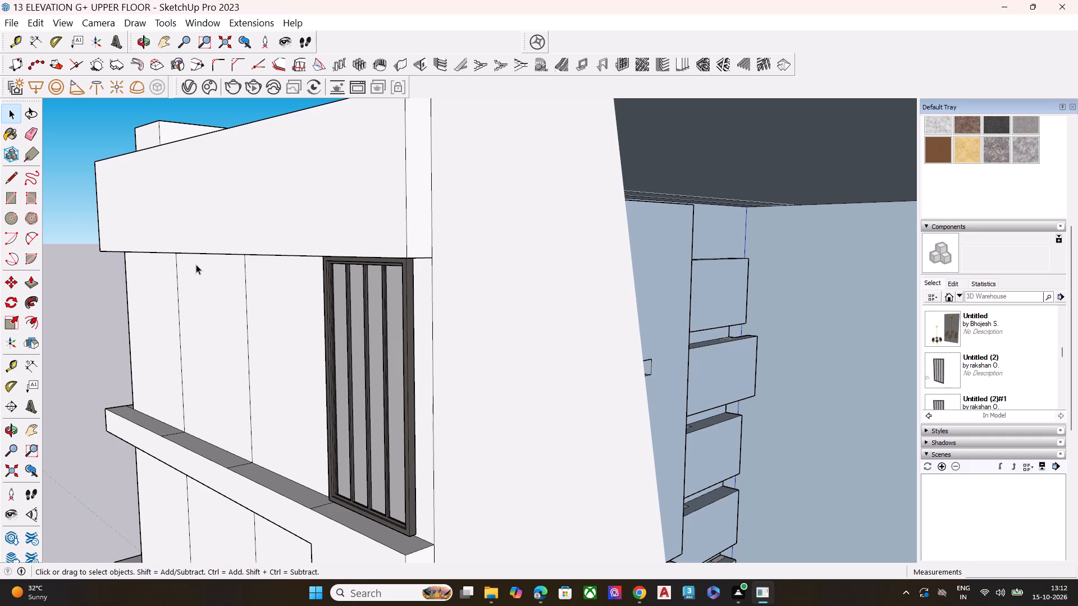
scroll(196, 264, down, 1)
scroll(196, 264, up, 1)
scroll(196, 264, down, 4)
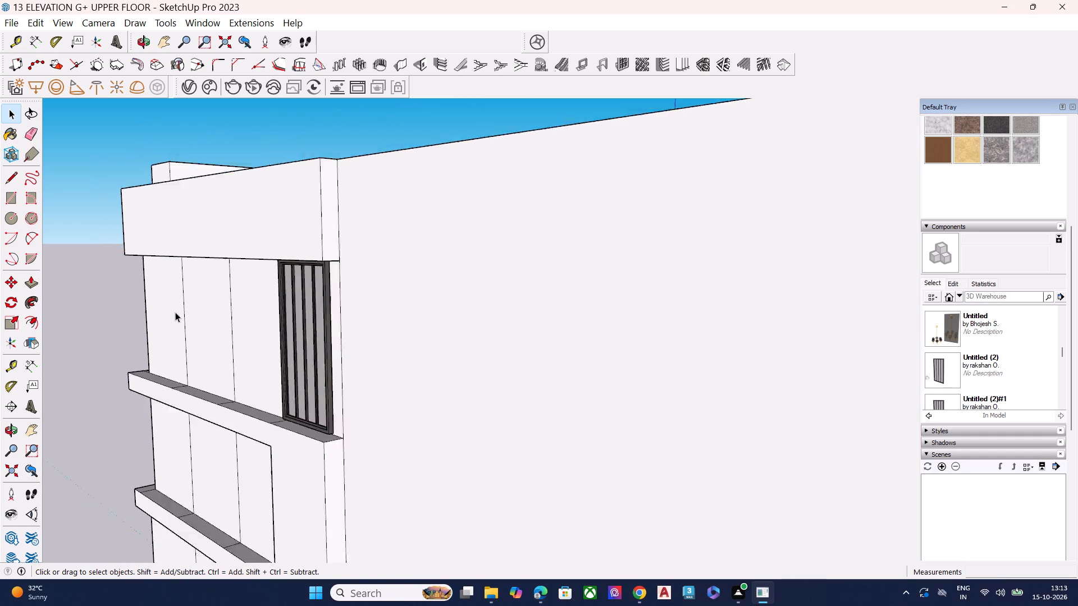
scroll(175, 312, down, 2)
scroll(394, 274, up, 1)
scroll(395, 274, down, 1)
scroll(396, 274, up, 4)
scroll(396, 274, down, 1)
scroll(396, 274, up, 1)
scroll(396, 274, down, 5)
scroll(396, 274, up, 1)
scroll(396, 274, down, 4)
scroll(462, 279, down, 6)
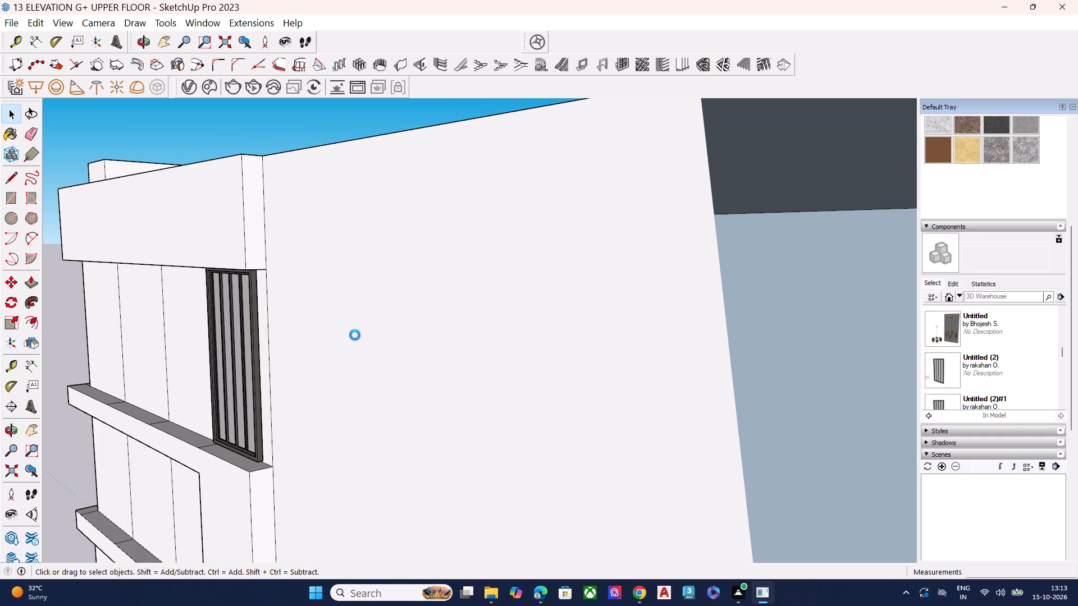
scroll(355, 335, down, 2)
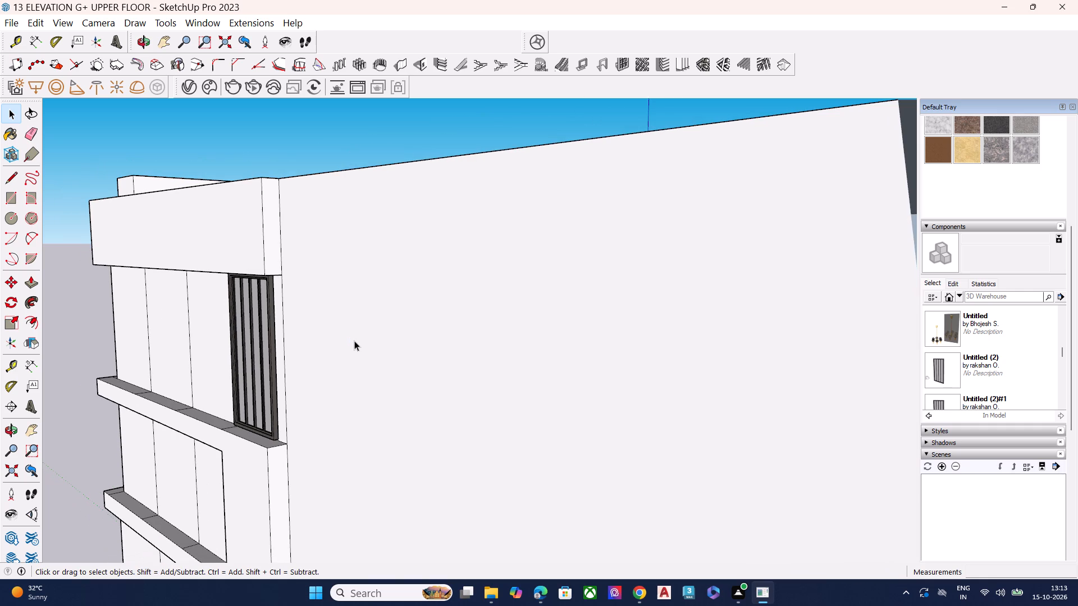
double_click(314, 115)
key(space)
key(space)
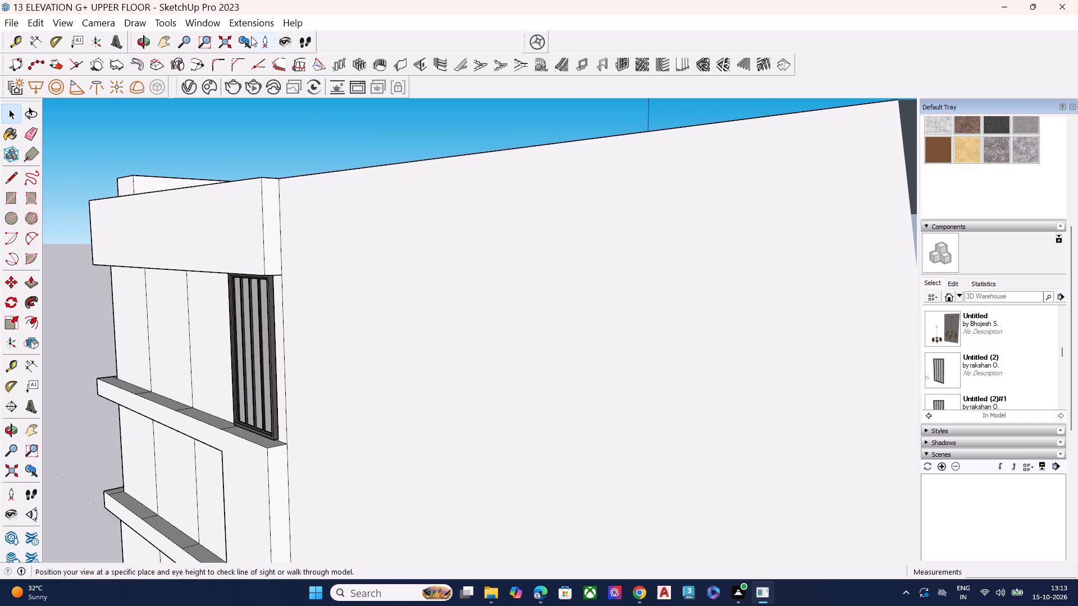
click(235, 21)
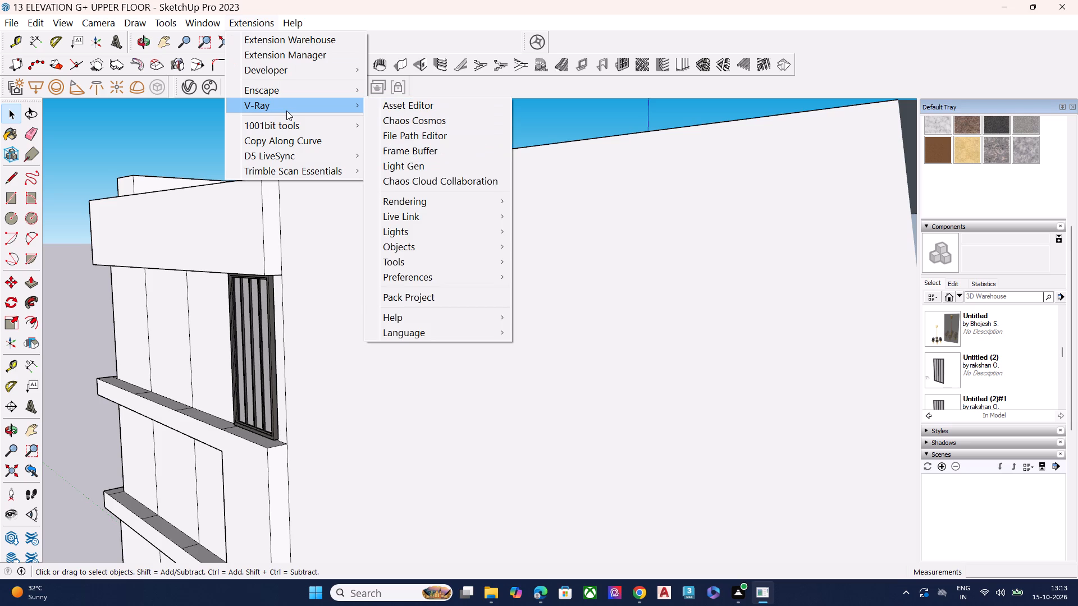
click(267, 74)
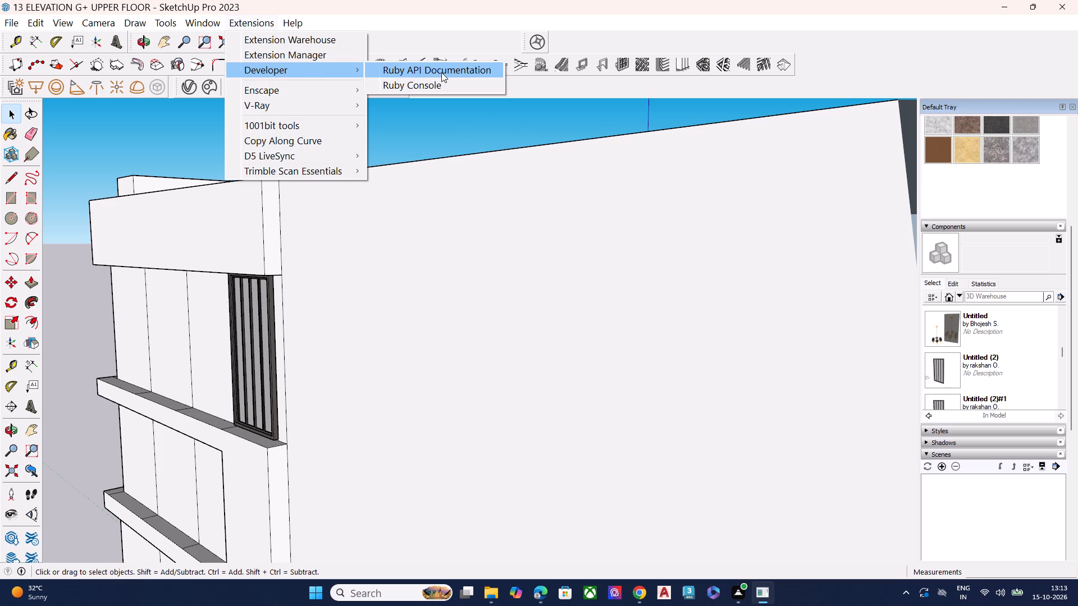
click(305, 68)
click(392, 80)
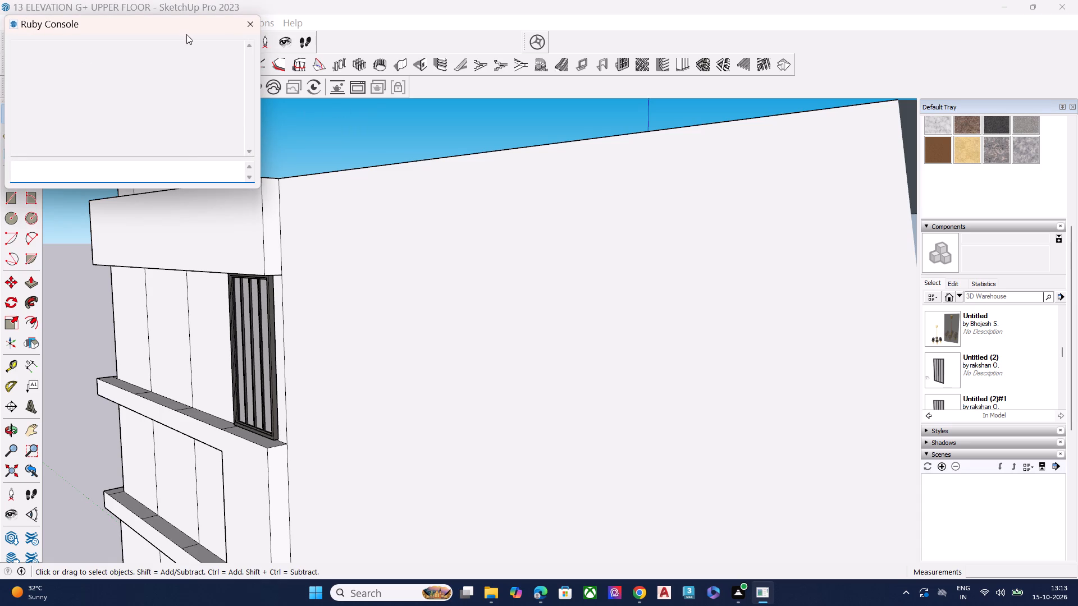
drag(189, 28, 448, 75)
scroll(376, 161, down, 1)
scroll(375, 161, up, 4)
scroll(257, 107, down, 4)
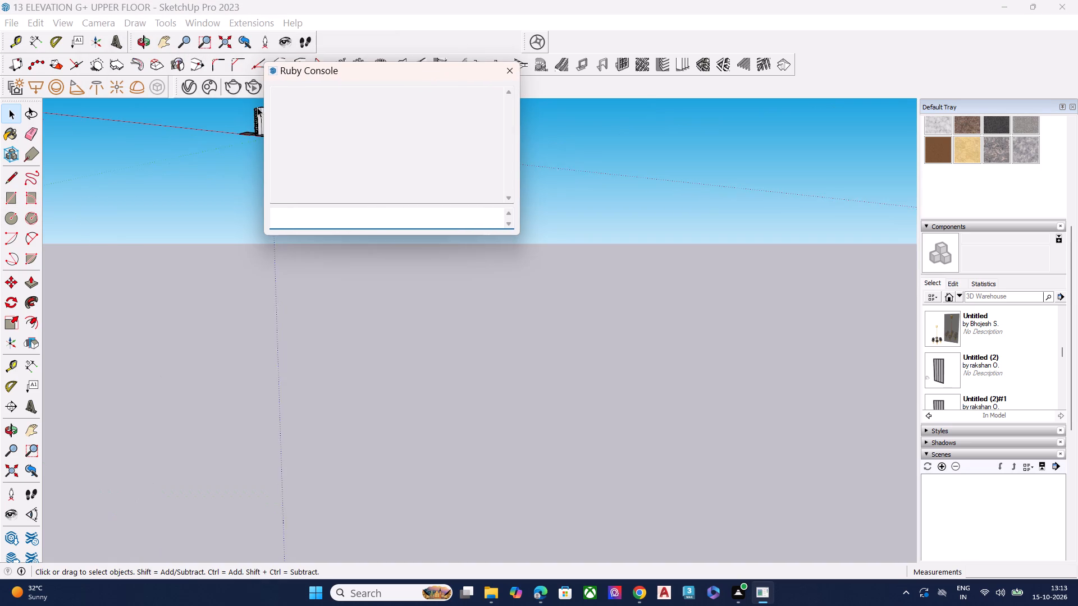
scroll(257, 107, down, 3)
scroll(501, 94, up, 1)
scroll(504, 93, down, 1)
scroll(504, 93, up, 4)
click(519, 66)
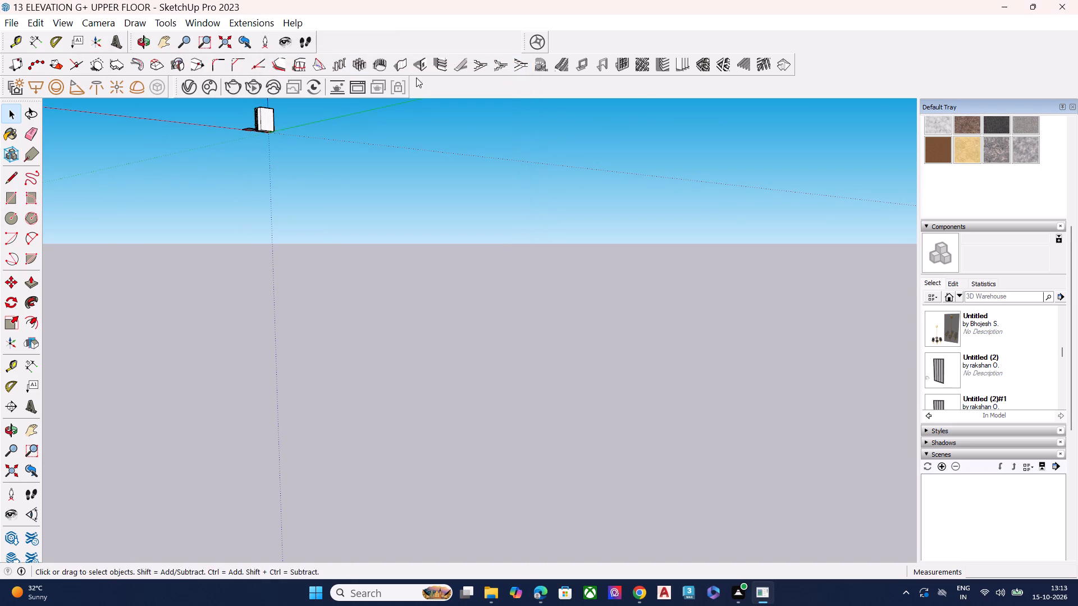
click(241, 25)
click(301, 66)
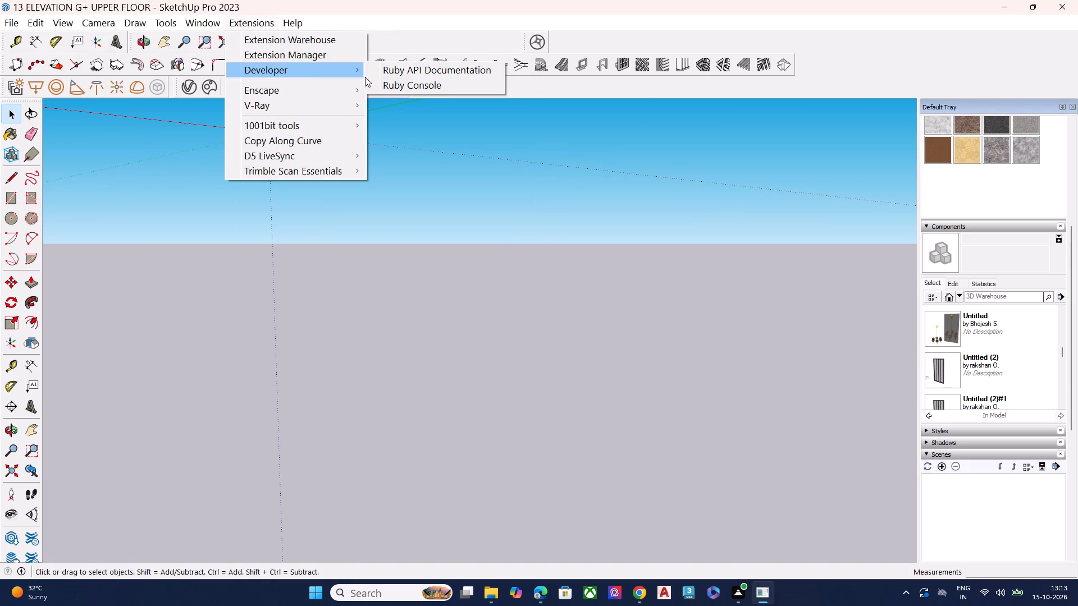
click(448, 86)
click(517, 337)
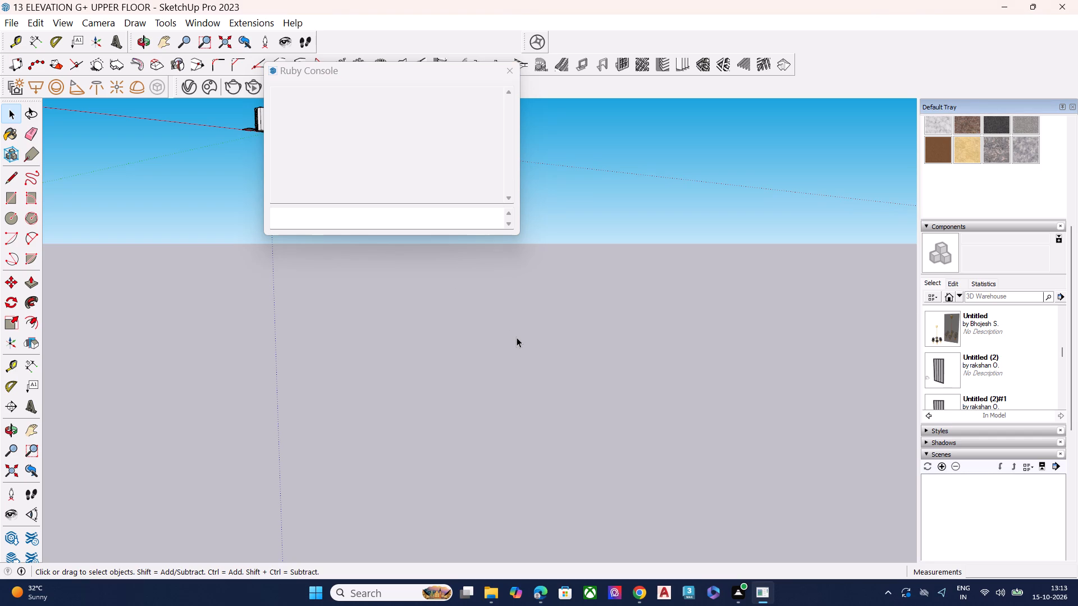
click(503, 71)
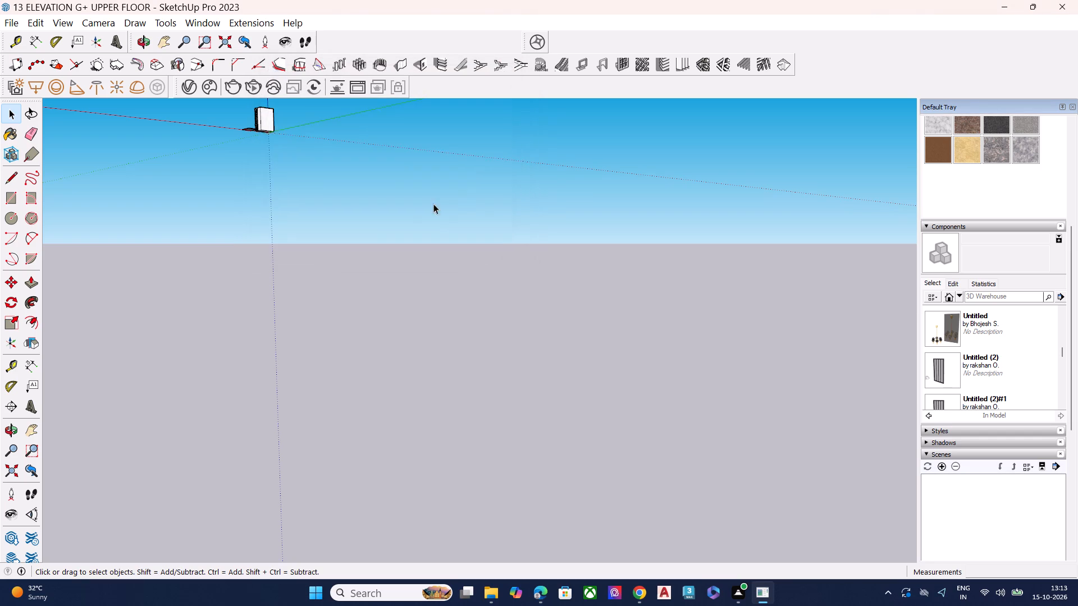
Examine the whole building from above, including the slatted panel in its top-floor side bay.
scroll(252, 107, up, 4)
scroll(249, 107, down, 1)
scroll(249, 107, up, 14)
scroll(235, 108, down, 1)
scroll(235, 108, up, 13)
scroll(263, 126, down, 1)
scroll(263, 126, up, 5)
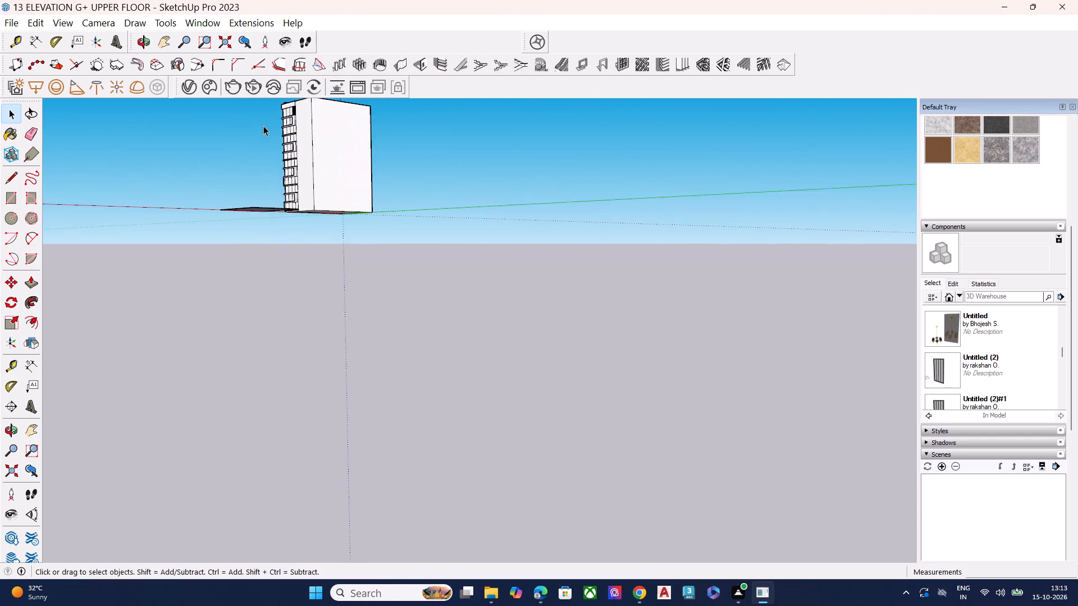
scroll(263, 126, up, 1)
middle_drag(276, 160, 299, 270)
scroll(299, 270, up, 8)
scroll(326, 182, down, 8)
scroll(298, 127, up, 5)
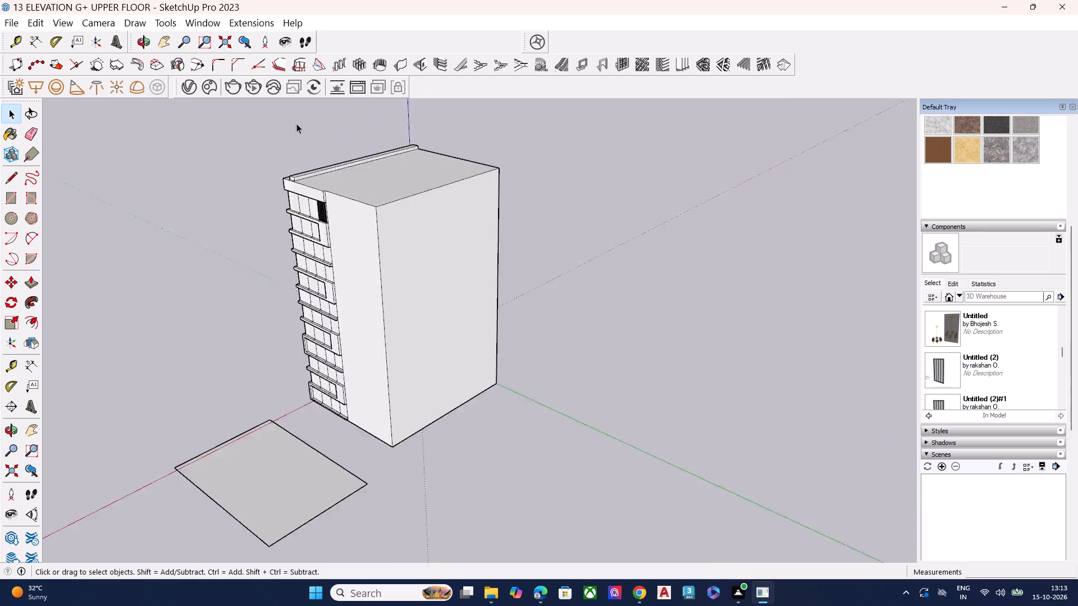
scroll(296, 123, up, 4)
scroll(321, 152, down, 7)
scroll(359, 230, up, 7)
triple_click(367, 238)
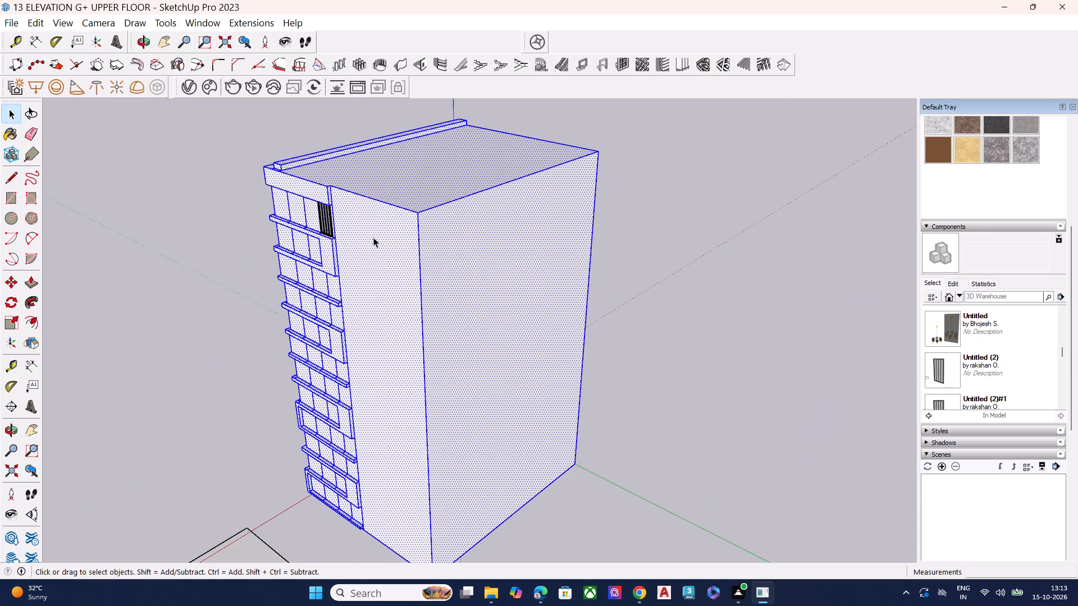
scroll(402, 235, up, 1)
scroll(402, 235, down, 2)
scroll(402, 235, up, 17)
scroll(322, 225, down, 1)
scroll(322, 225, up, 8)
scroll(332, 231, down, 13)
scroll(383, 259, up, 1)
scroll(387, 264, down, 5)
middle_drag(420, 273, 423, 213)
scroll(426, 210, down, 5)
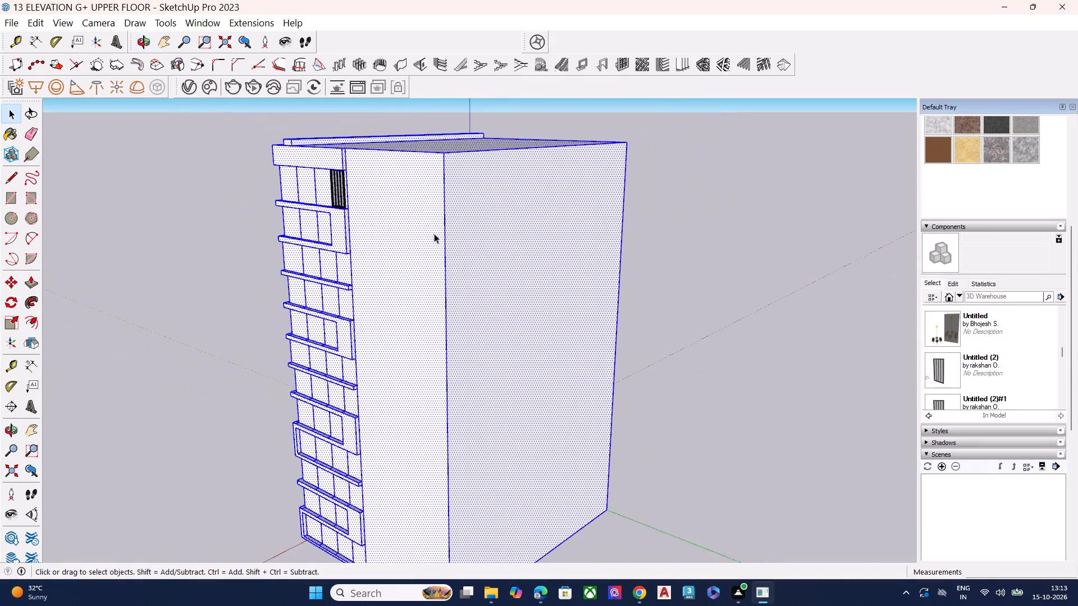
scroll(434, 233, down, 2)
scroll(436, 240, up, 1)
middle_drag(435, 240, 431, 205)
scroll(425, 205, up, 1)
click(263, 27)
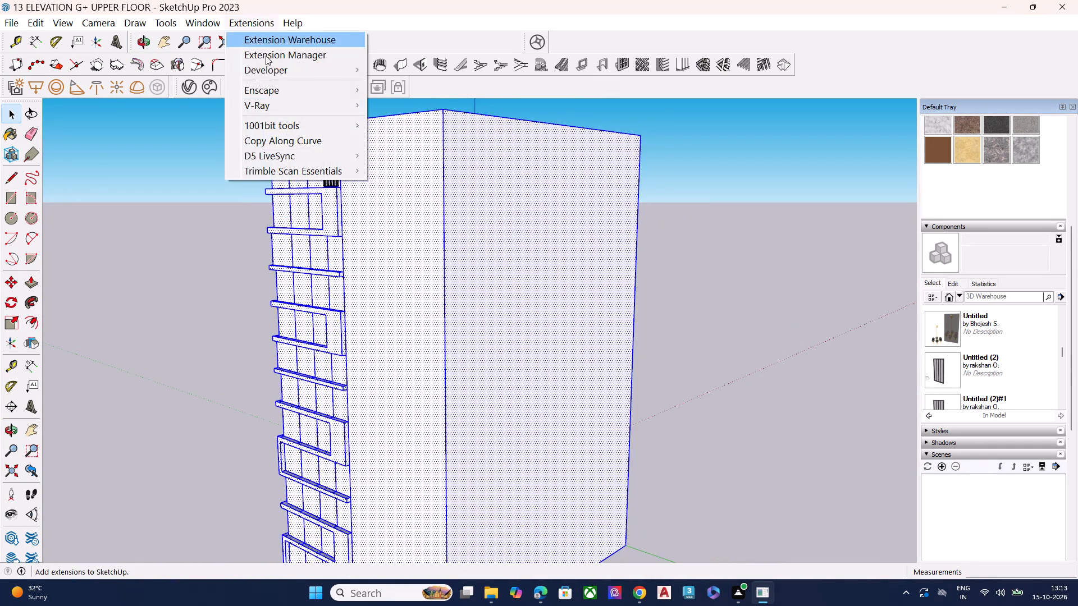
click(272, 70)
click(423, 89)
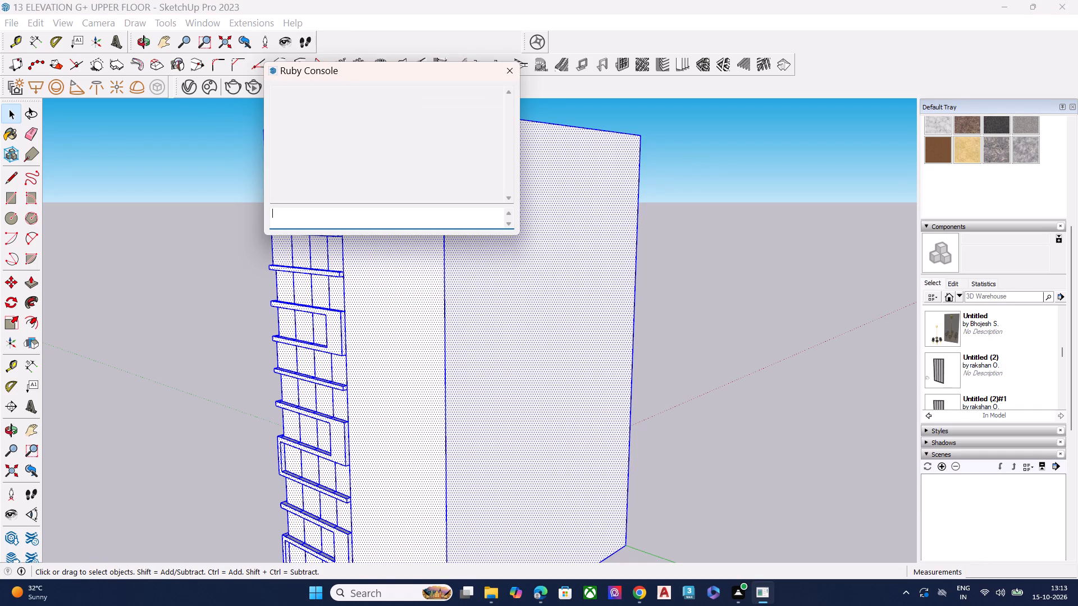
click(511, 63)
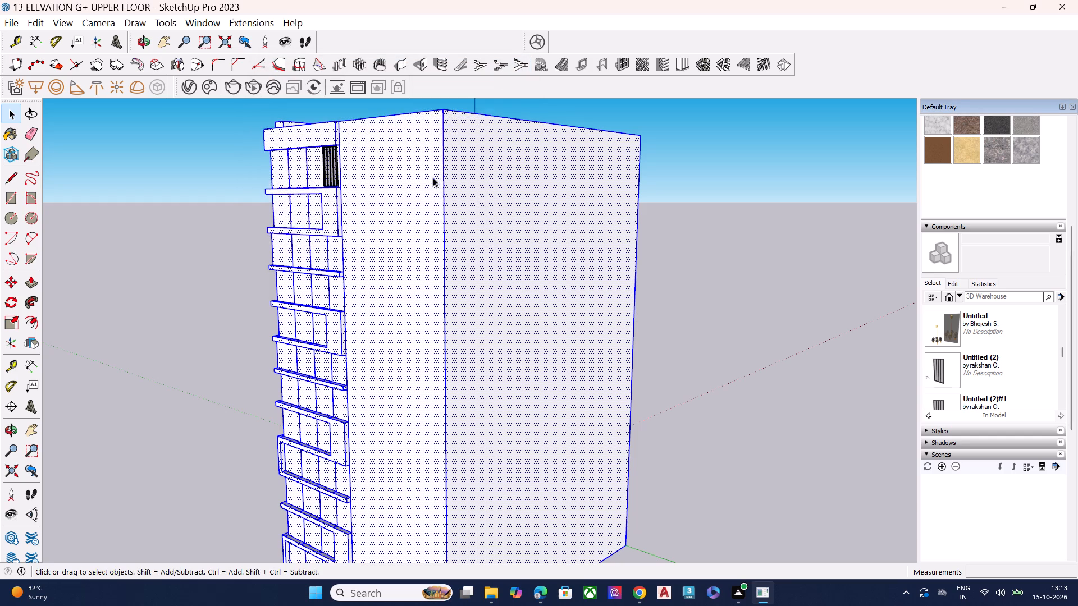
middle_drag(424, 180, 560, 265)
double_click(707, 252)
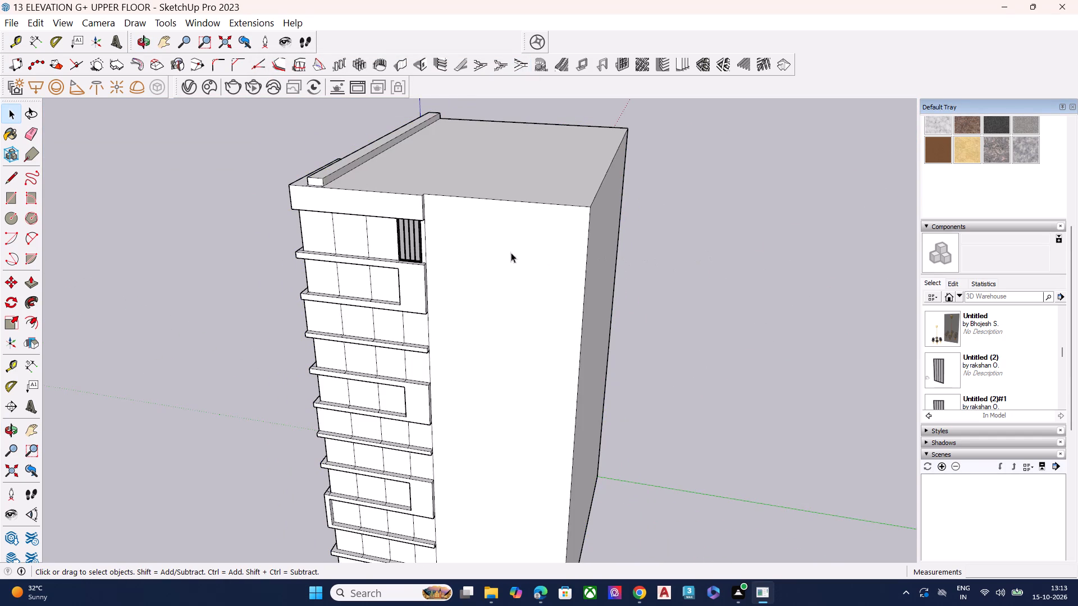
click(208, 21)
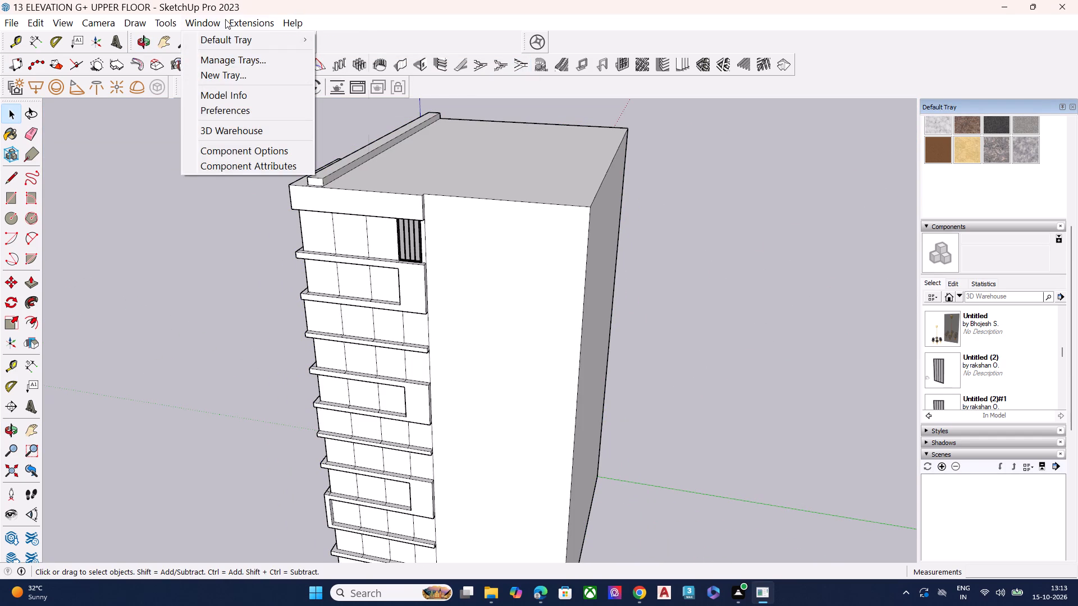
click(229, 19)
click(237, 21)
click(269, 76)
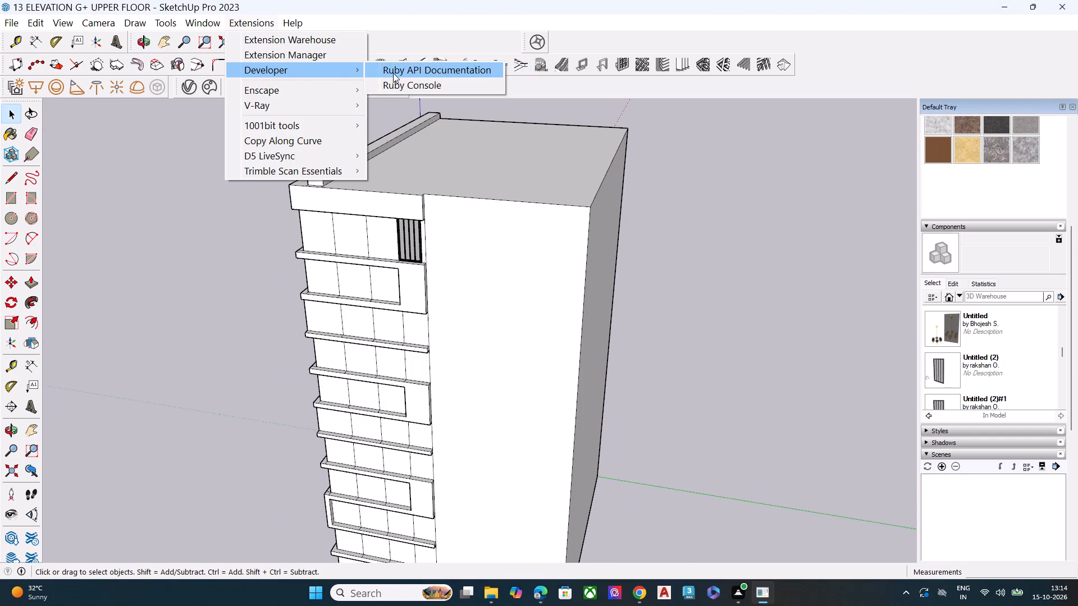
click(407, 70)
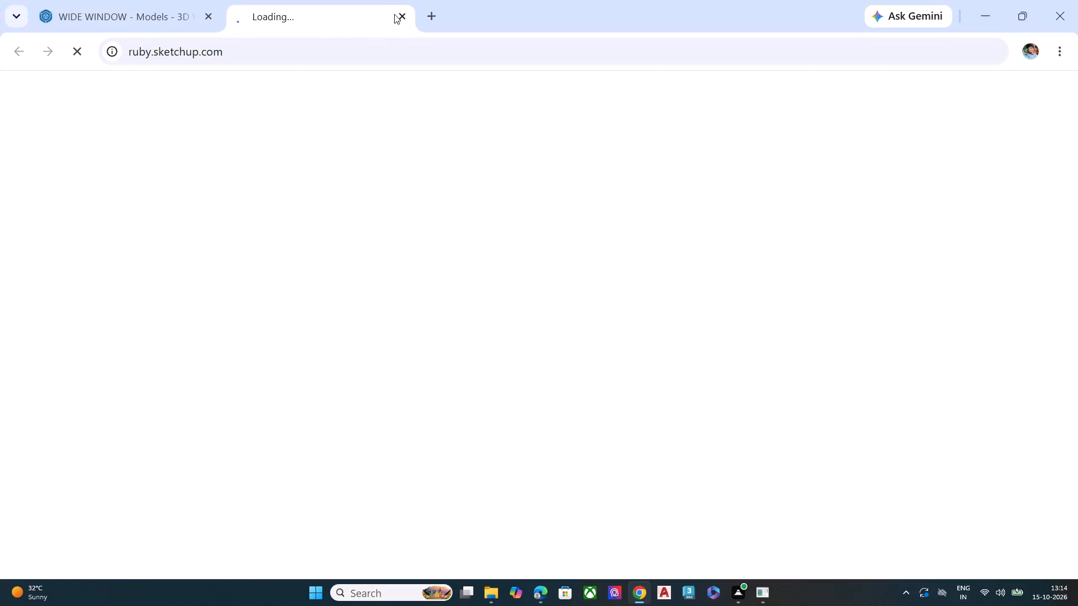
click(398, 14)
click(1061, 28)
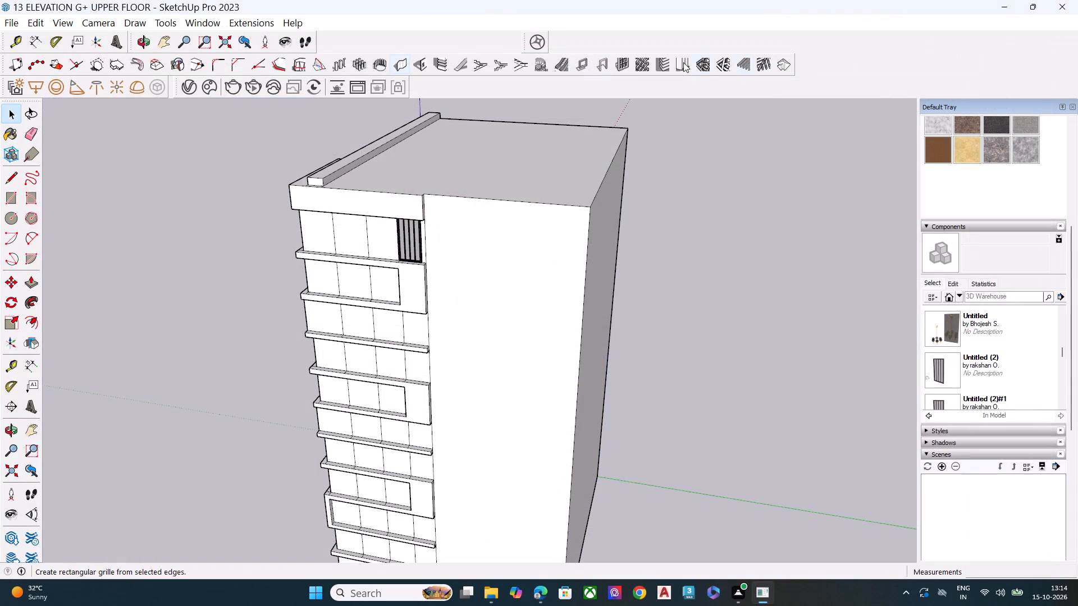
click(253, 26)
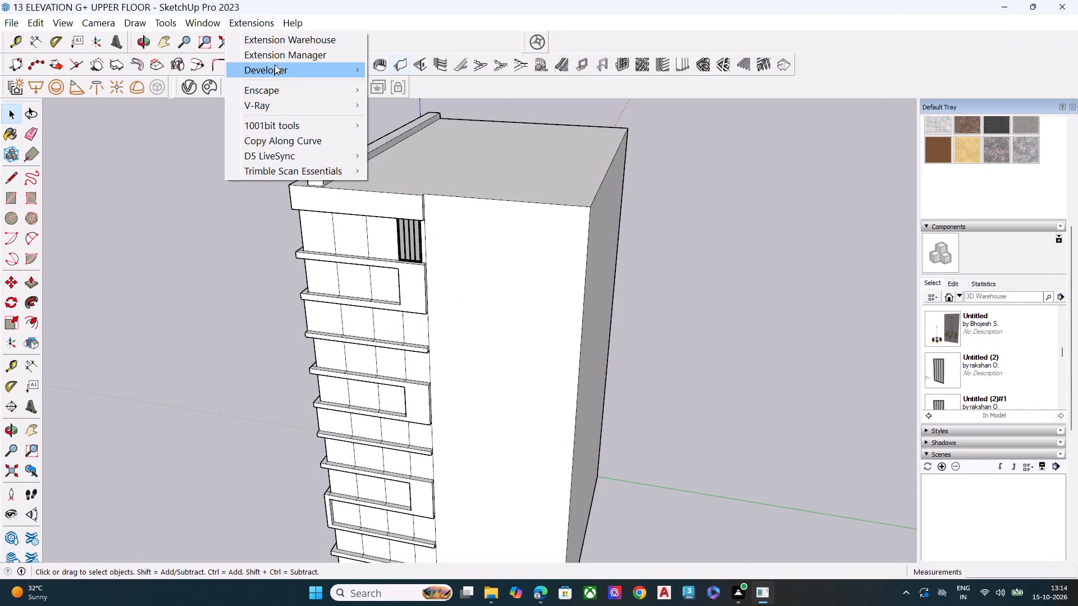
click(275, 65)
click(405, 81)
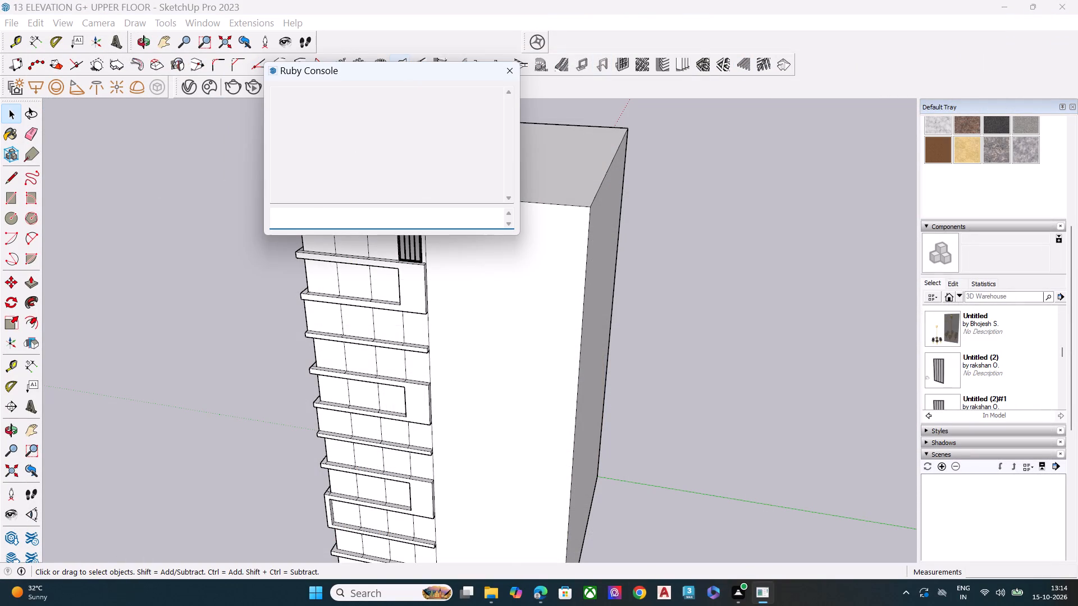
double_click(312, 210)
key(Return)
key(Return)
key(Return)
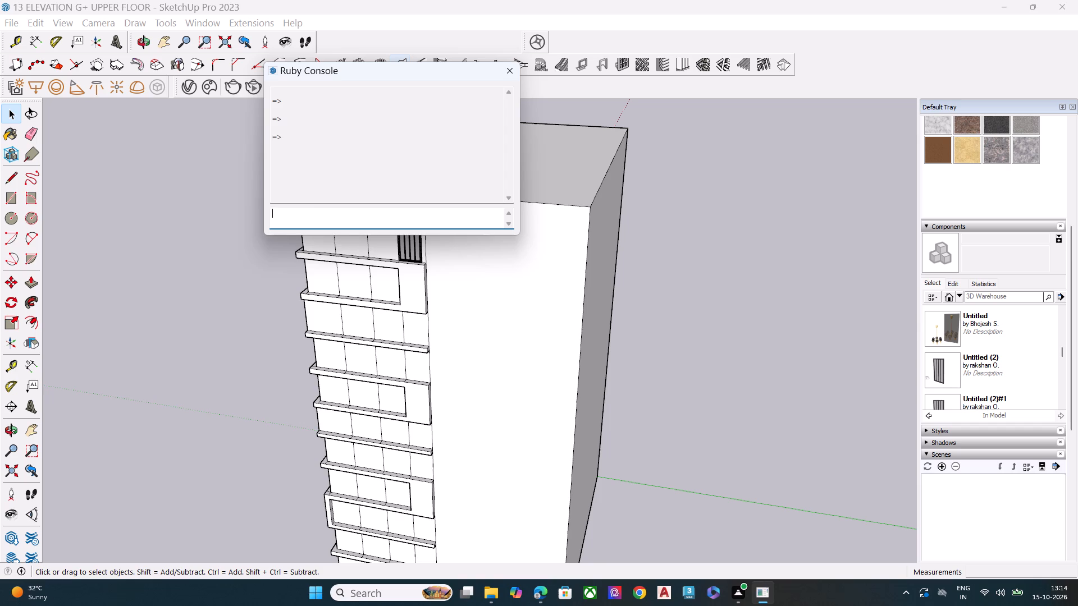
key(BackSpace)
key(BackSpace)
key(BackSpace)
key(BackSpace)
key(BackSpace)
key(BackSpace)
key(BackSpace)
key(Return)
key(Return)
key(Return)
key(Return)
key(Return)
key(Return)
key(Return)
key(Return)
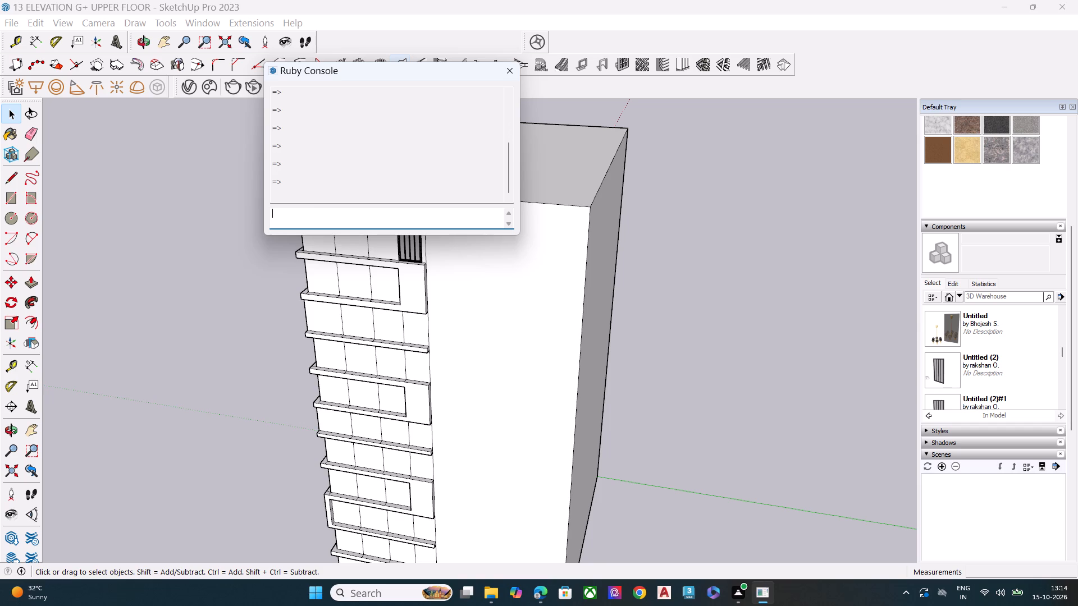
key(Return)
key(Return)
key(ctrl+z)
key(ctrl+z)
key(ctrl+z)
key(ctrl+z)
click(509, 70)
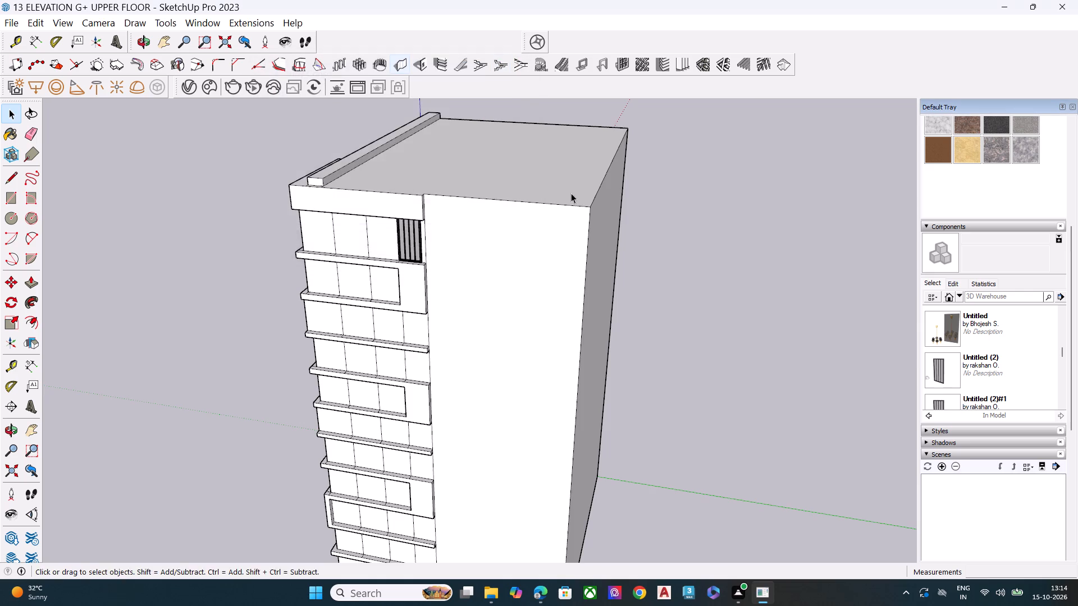
Examine the slatted panel in its top-floor side bay from the blank side wall, from below at the front corner, and from above.
middle_drag(563, 276, 440, 223)
scroll(432, 233, up, 5)
scroll(445, 215, down, 2)
scroll(445, 215, up, 1)
scroll(446, 215, down, 1)
scroll(446, 215, up, 11)
scroll(455, 178, down, 1)
scroll(455, 178, up, 12)
scroll(477, 198, down, 13)
scroll(485, 228, up, 2)
scroll(488, 235, down, 1)
scroll(497, 286, down, 5)
middle_drag(499, 265, 504, 275)
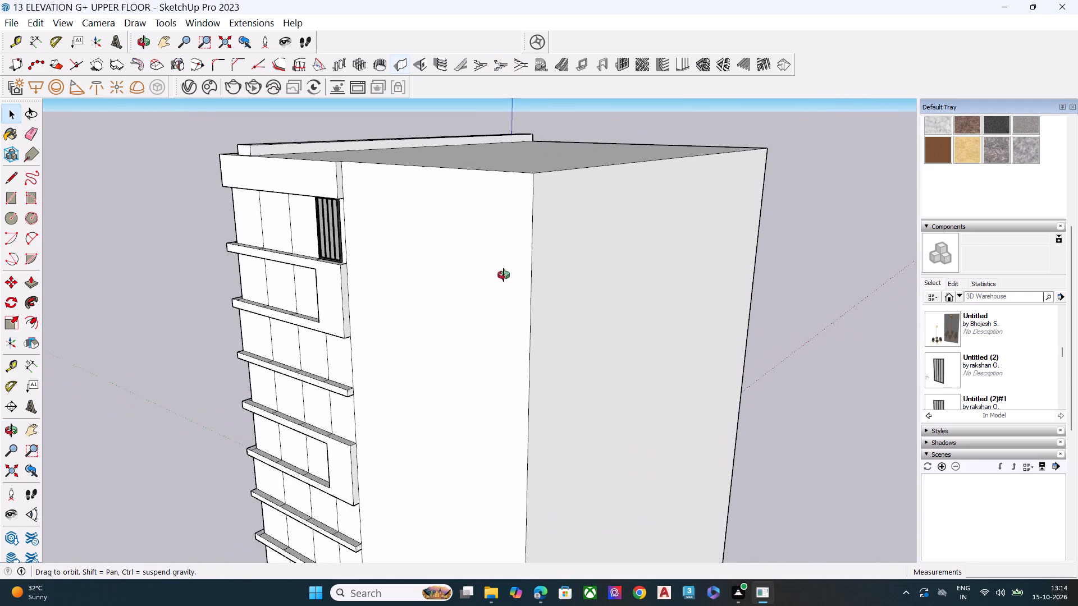
middle_drag(504, 275, 614, 238)
scroll(616, 240, up, 12)
scroll(555, 174, down, 2)
scroll(555, 174, up, 12)
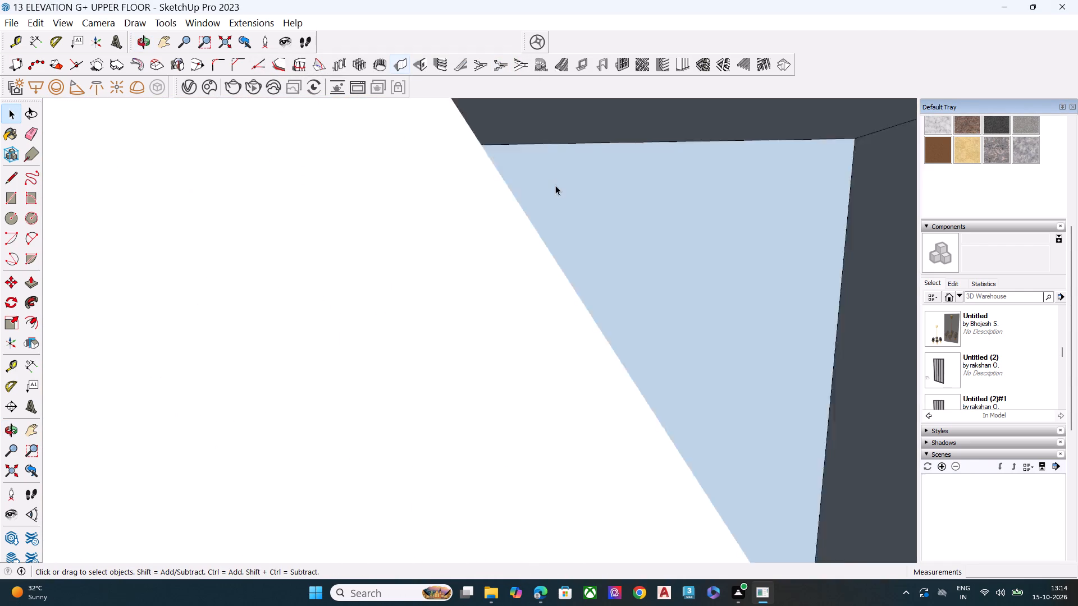
scroll(555, 185, up, 16)
scroll(551, 187, down, 7)
scroll(556, 195, up, 1)
scroll(556, 195, down, 11)
scroll(559, 196, up, 1)
scroll(559, 196, down, 15)
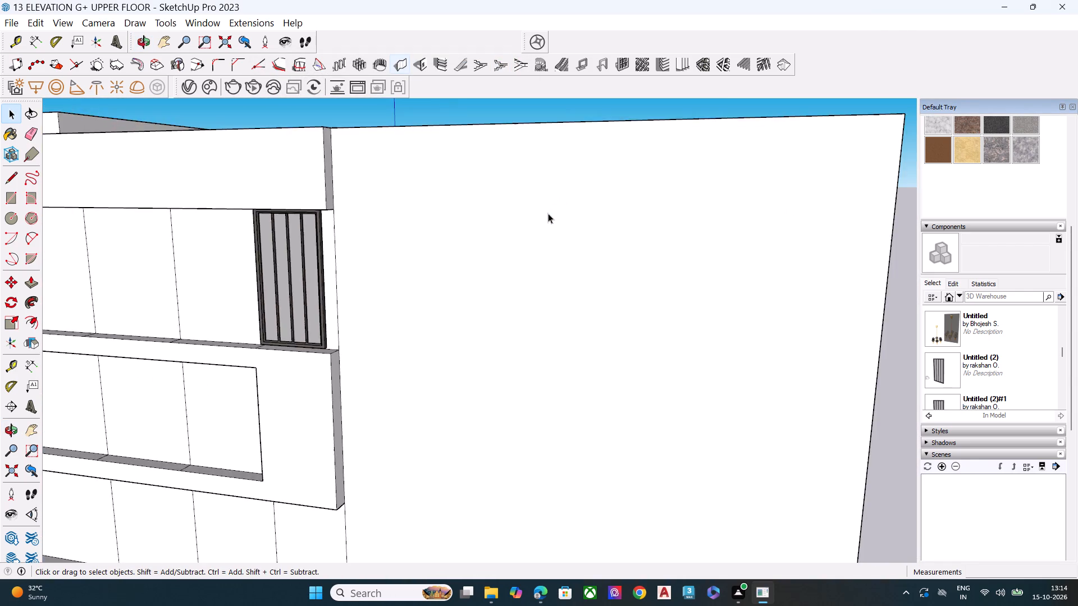
scroll(548, 213, down, 10)
middle_drag(503, 268, 1054, 233)
middle_drag(535, 361, 244, 204)
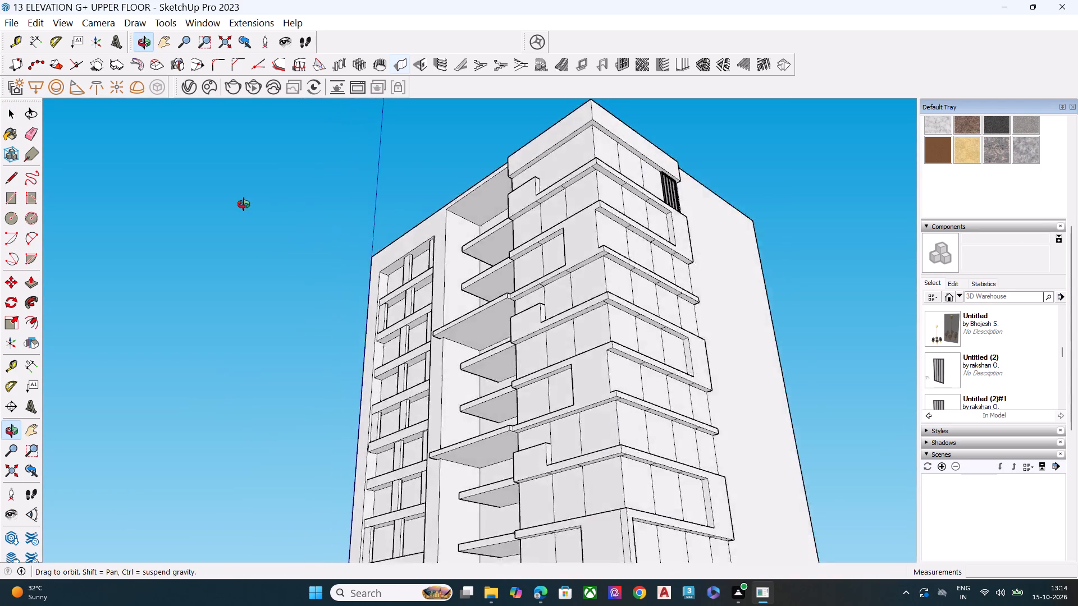
middle_drag(244, 204, 143, 465)
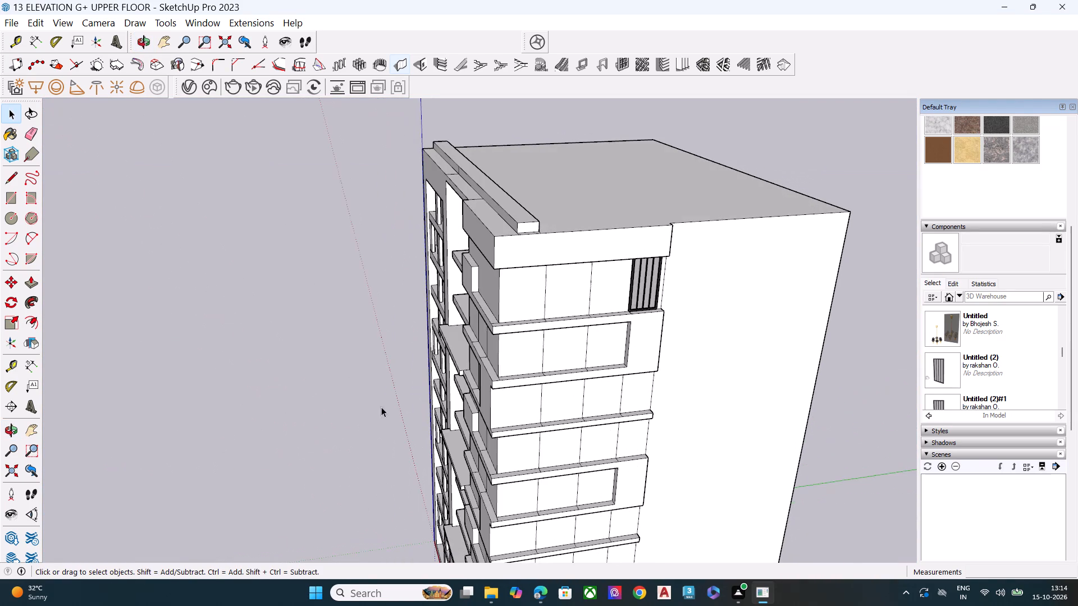
Stretch the slats and frame inside the top-floor panel component along the red axis across the adjacent bays, stopping short of the front corner.
scroll(557, 406, up, 7)
scroll(641, 284, down, 5)
middle_drag(710, 272, 688, 256)
scroll(684, 242, up, 8)
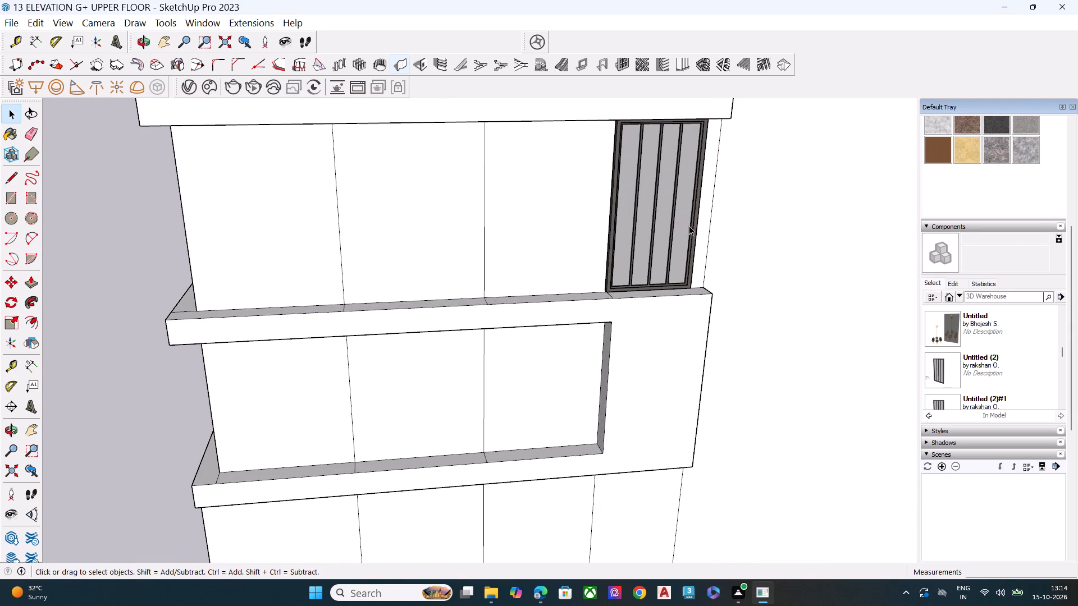
double_click(649, 205)
click(644, 215)
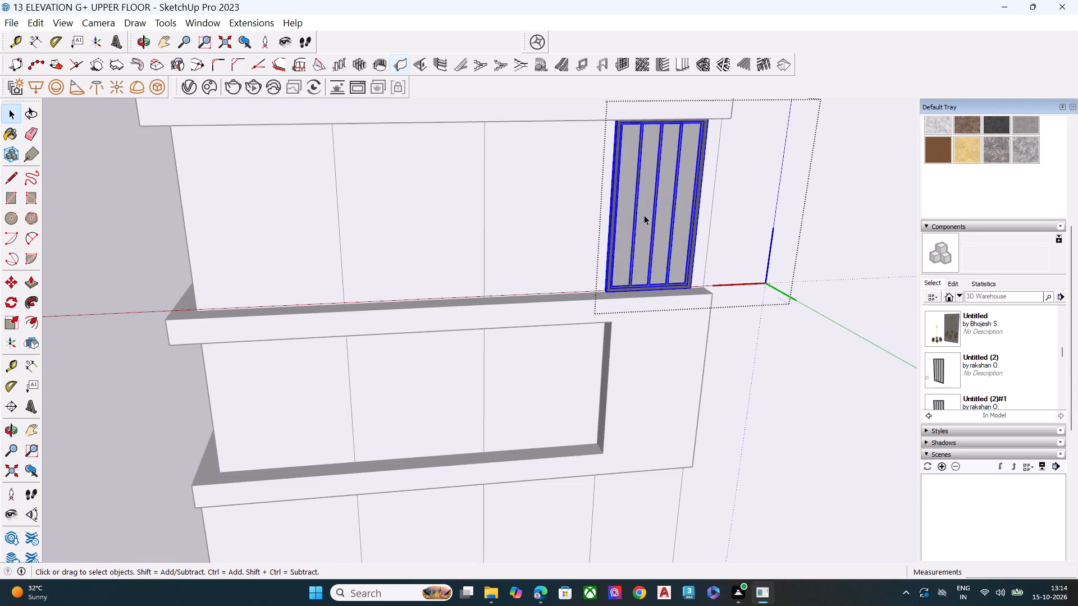
scroll(644, 215, down, 4)
scroll(644, 215, up, 1)
scroll(644, 215, down, 4)
key(s)
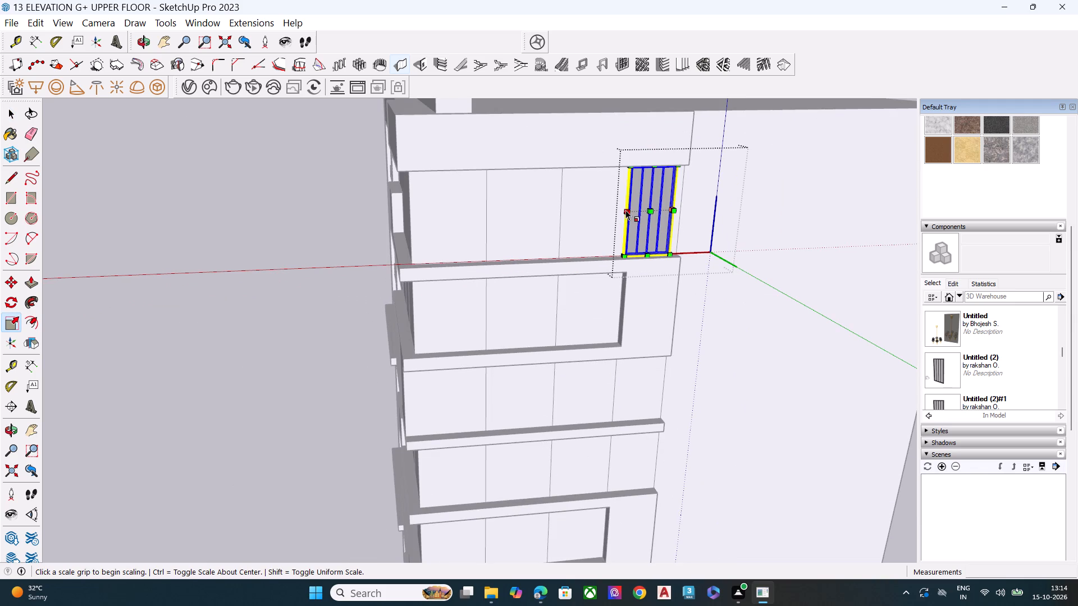
scroll(624, 211, up, 19)
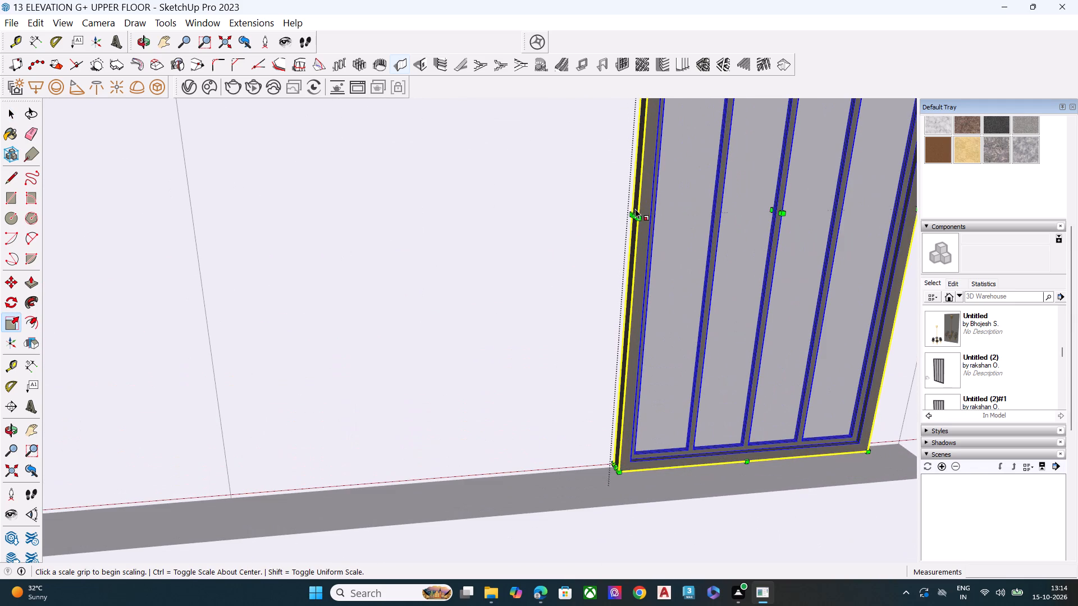
click(632, 212)
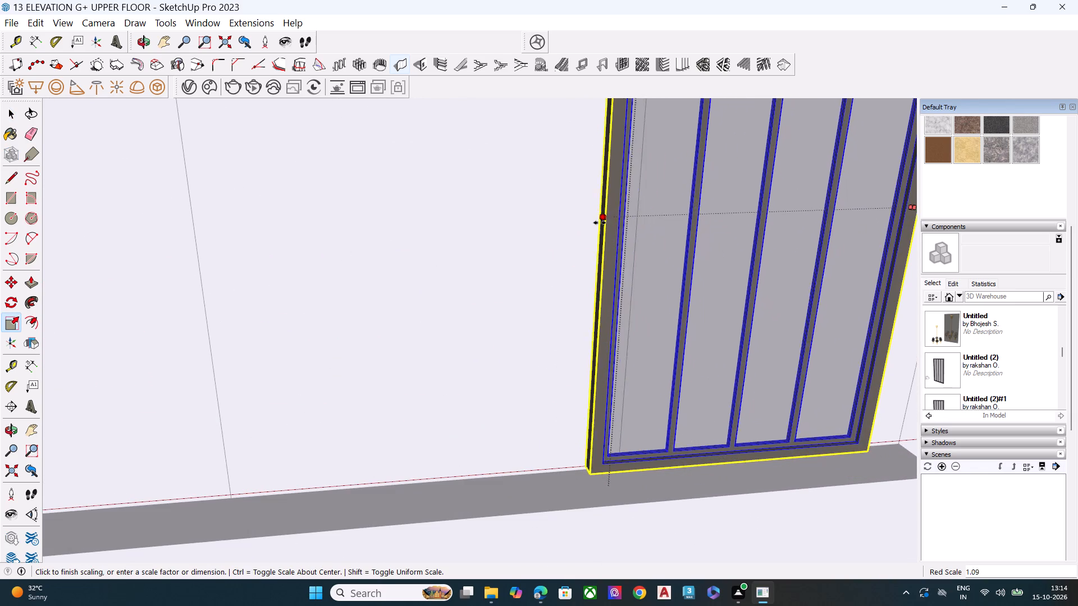
scroll(599, 223, down, 17)
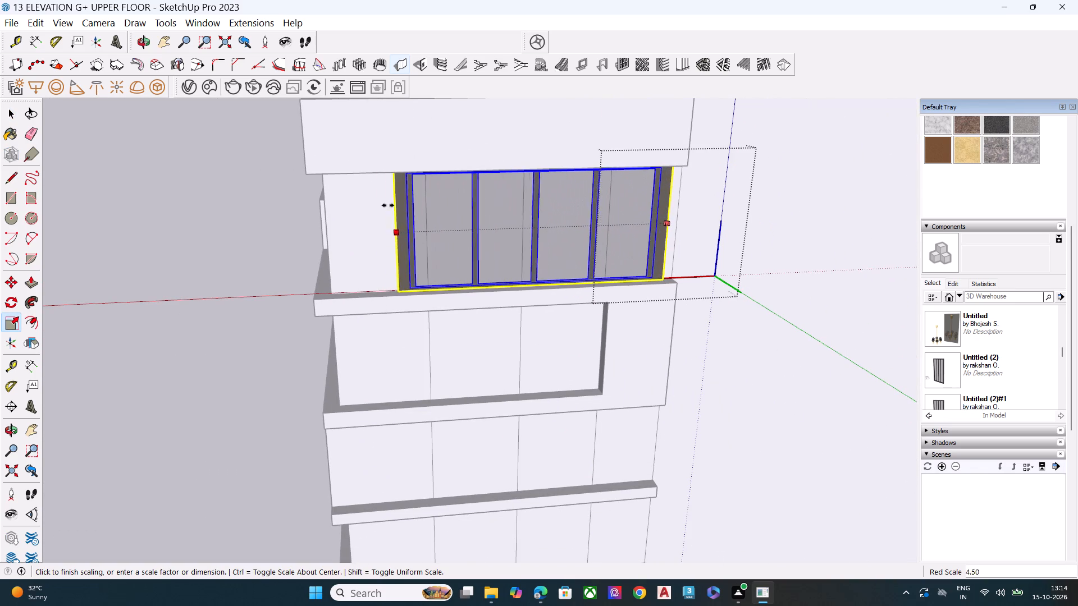
click(419, 199)
key(space)
middle_drag(442, 214, 441, 198)
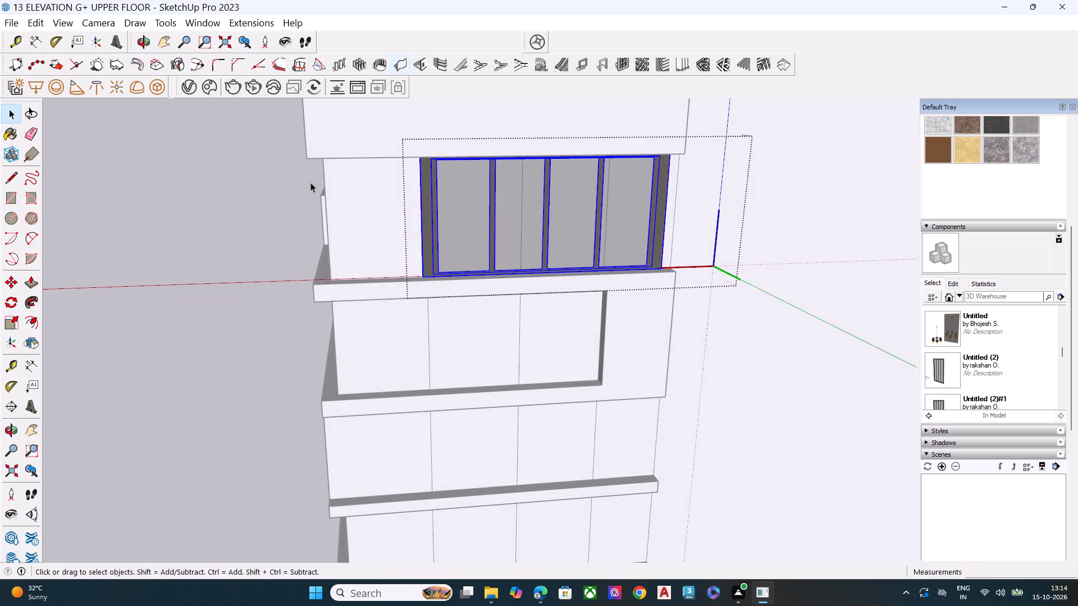
click(275, 182)
Examine how the widened panel fits between the roof band and the ledge, and its clearance from the blank side wall.
middle_drag(458, 217, 358, 202)
middle_drag(338, 221, 310, 238)
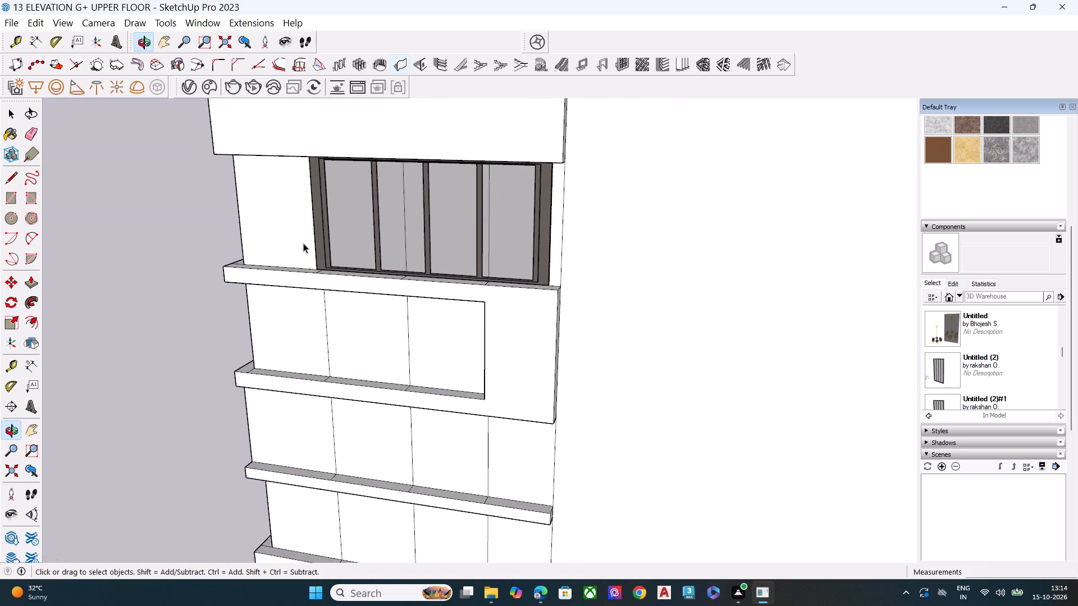
scroll(486, 123, up, 8)
middle_drag(584, 237, 461, 214)
scroll(460, 213, up, 6)
scroll(521, 208, down, 4)
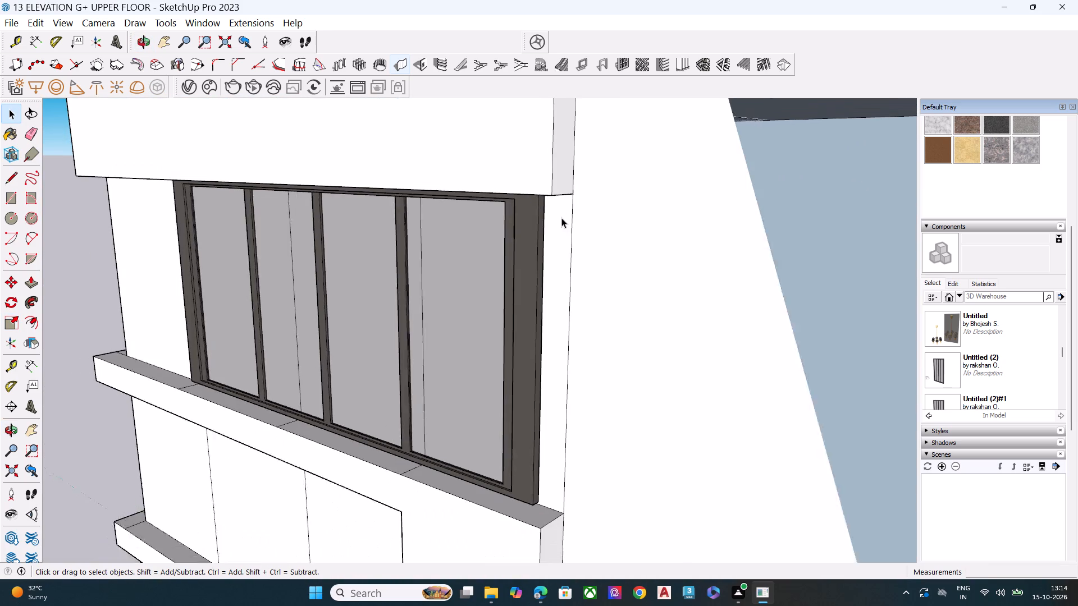
scroll(561, 218, down, 1)
scroll(514, 234, up, 2)
scroll(514, 234, down, 2)
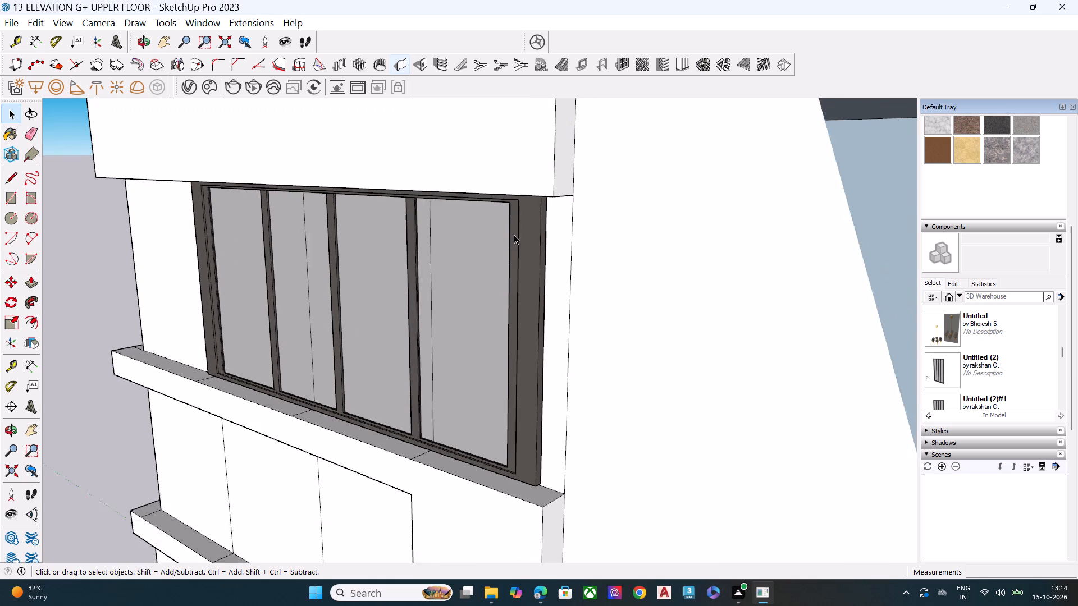
scroll(514, 235, down, 2)
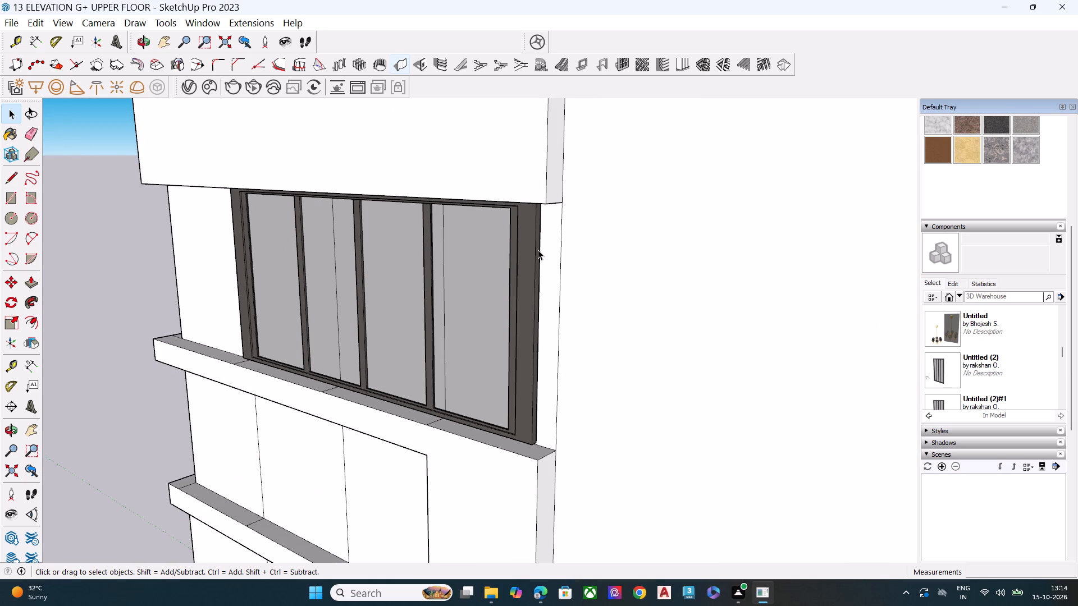
scroll(531, 258, down, 4)
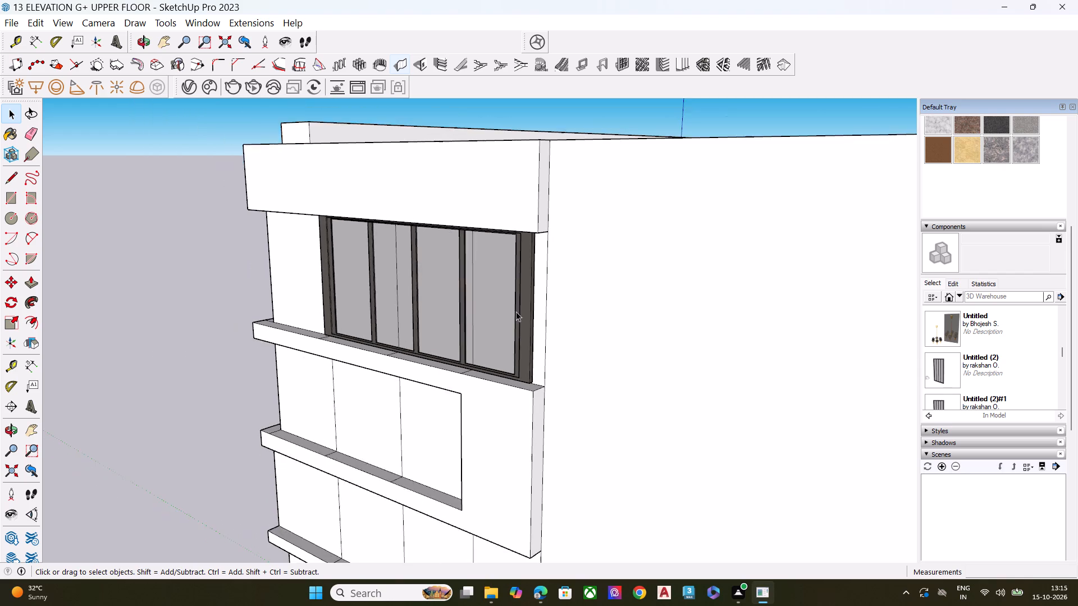
scroll(516, 311, down, 10)
scroll(648, 308, up, 2)
scroll(674, 301, down, 1)
scroll(675, 301, up, 4)
scroll(675, 301, down, 1)
scroll(675, 301, up, 7)
scroll(500, 277, up, 2)
scroll(497, 273, down, 1)
scroll(497, 273, up, 3)
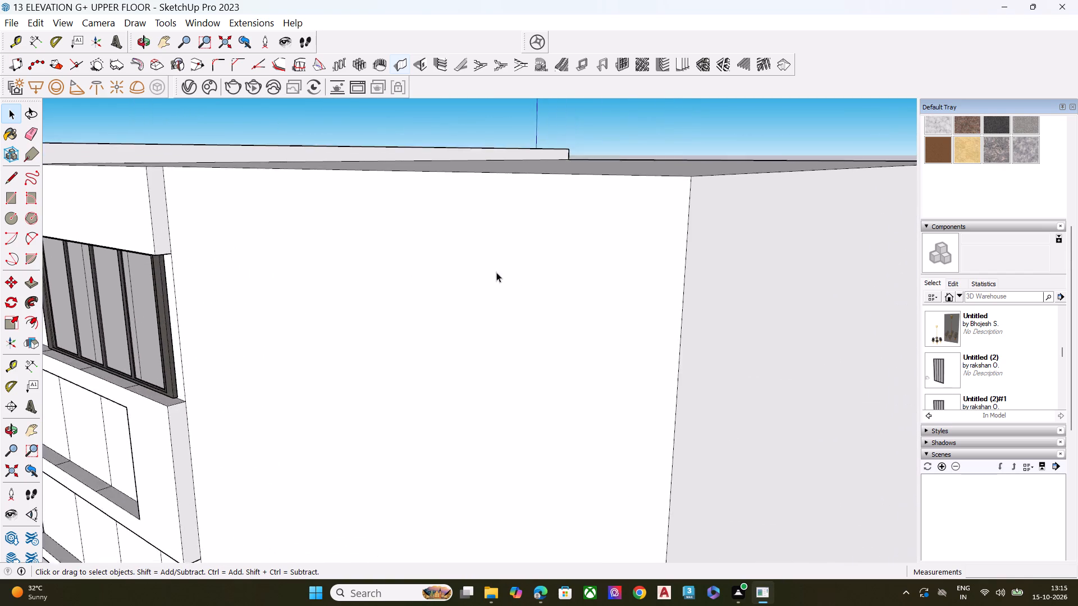
scroll(496, 272, up, 5)
scroll(486, 253, down, 12)
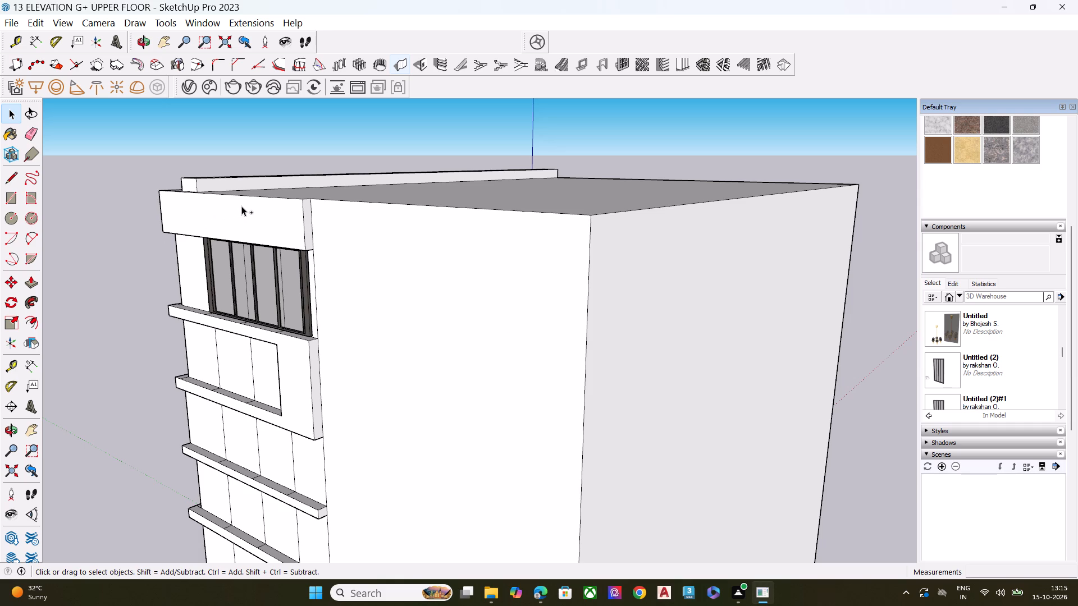
Select the widened slatted panel from the full-extents view of the model.
key(ctrl+shift+e)
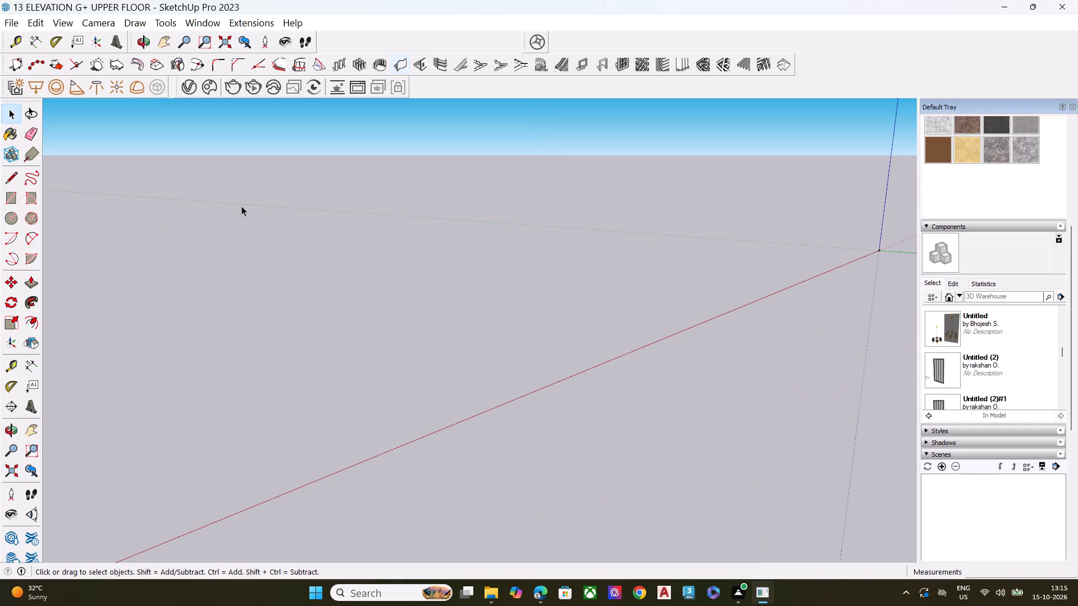
scroll(858, 244, up, 1)
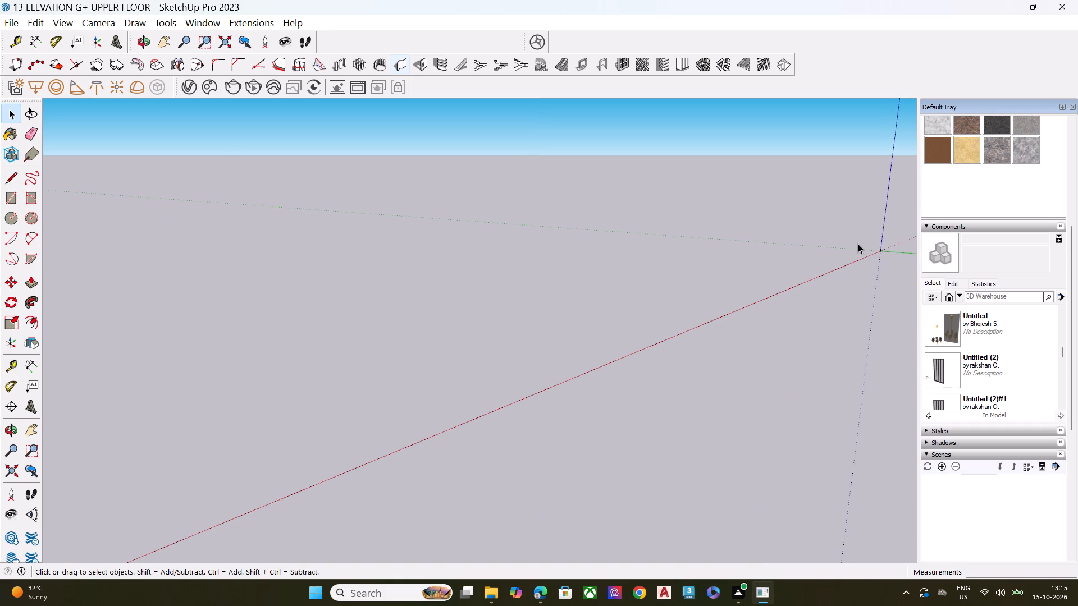
scroll(858, 244, up, 1)
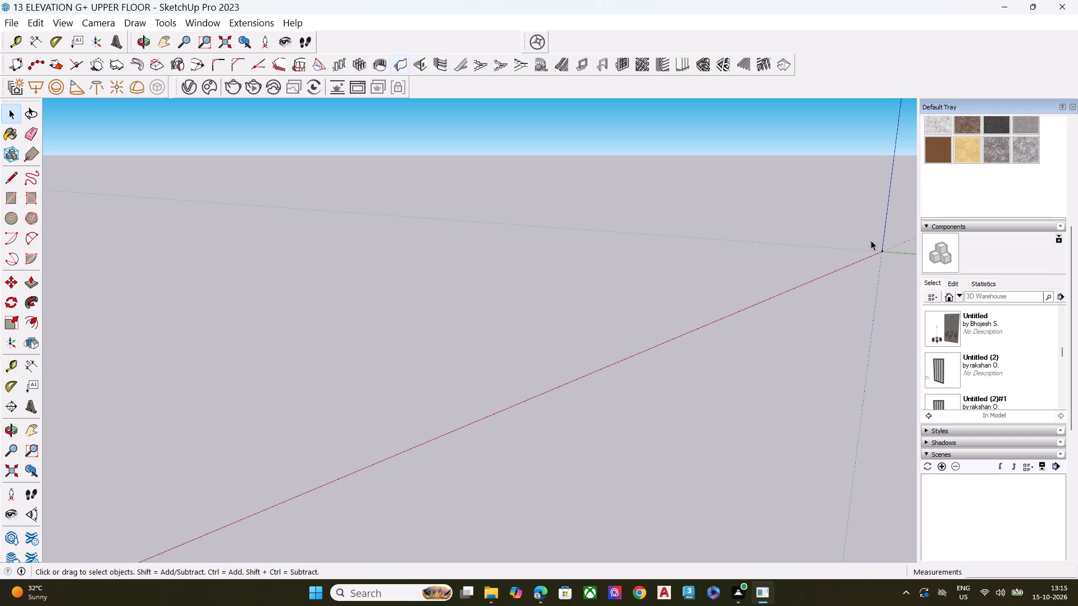
scroll(877, 249, up, 6)
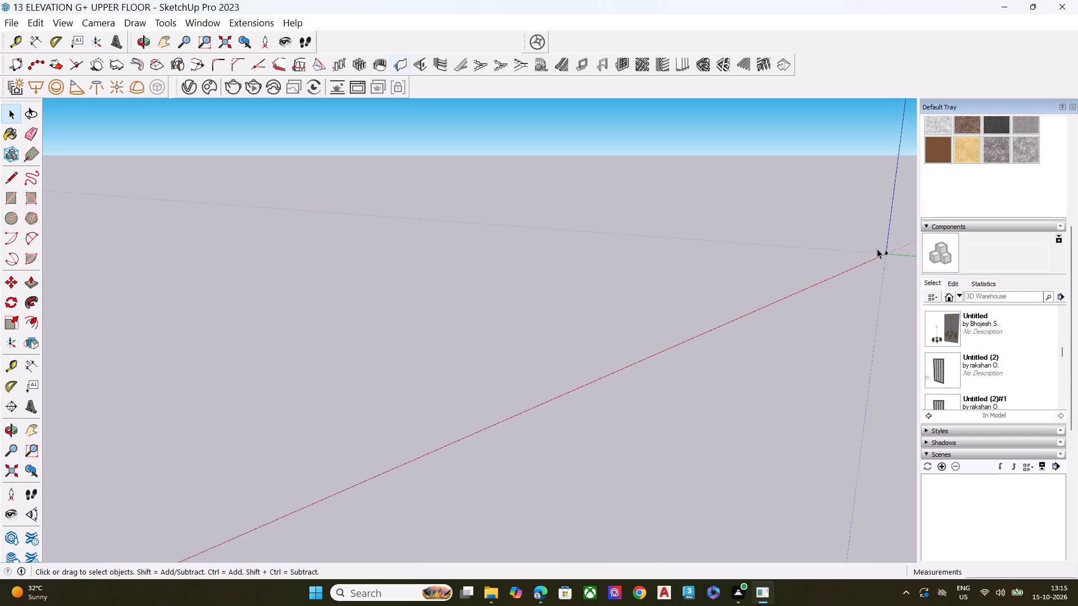
scroll(877, 249, up, 4)
click(890, 253)
Examine the selected widened panel against the top-floor bays and the rest of the side facade.
scroll(892, 255, up, 1)
scroll(892, 255, down, 1)
scroll(892, 255, up, 2)
scroll(892, 255, down, 1)
scroll(892, 255, up, 11)
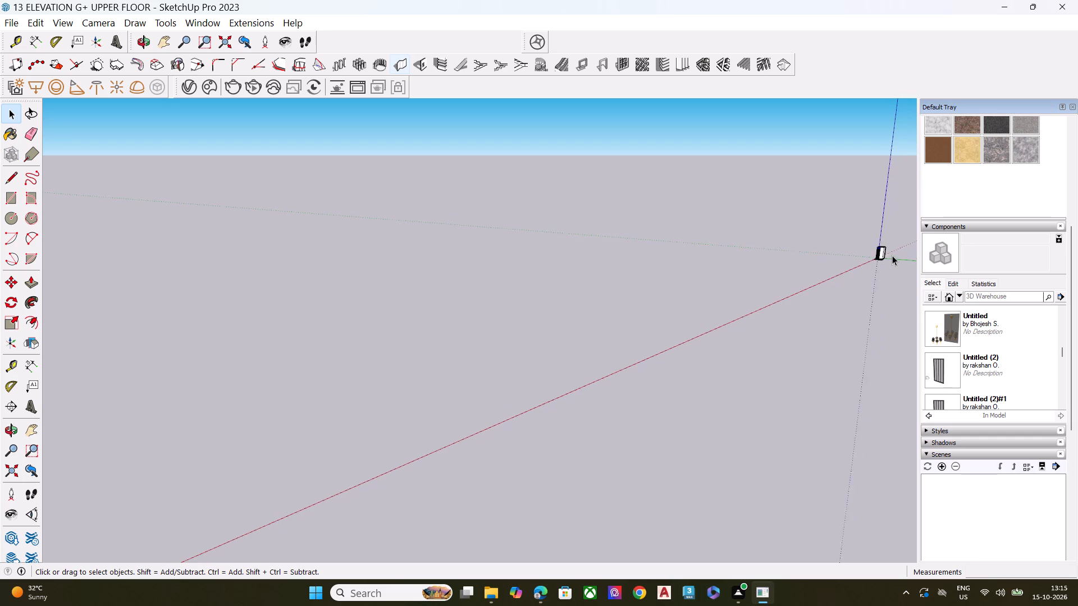
scroll(892, 255, up, 20)
scroll(892, 255, up, 1)
scroll(829, 218, up, 4)
scroll(833, 218, down, 2)
scroll(834, 218, up, 8)
scroll(890, 236, up, 1)
scroll(895, 232, down, 1)
scroll(897, 231, up, 3)
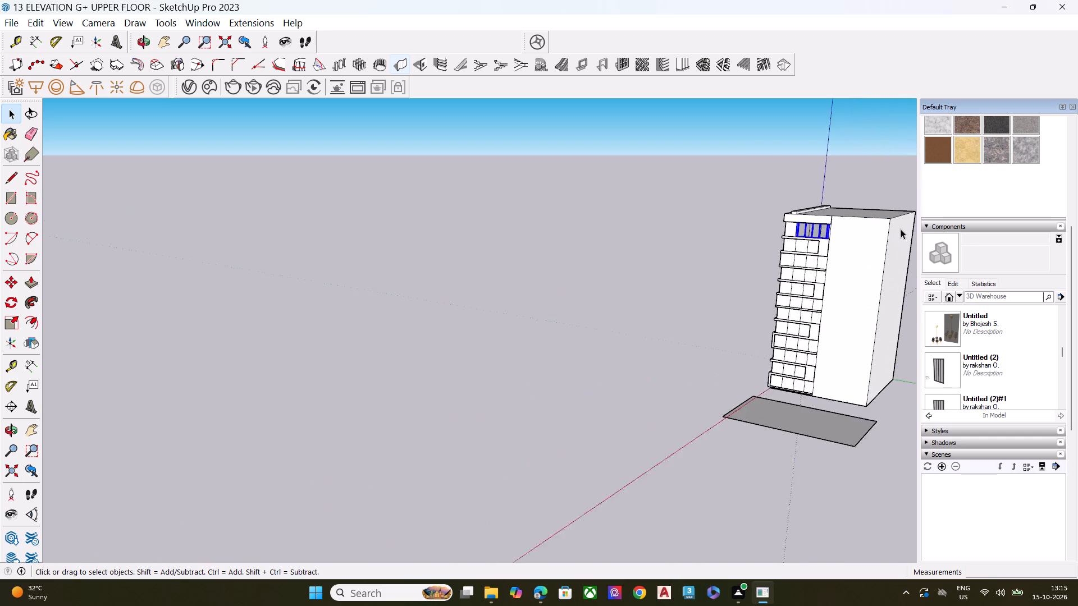
scroll(901, 229, up, 6)
scroll(892, 233, down, 1)
scroll(892, 233, up, 8)
scroll(837, 236, up, 3)
scroll(837, 236, down, 1)
scroll(837, 236, up, 9)
scroll(837, 236, down, 1)
scroll(837, 236, up, 1)
scroll(837, 236, down, 1)
scroll(837, 236, up, 4)
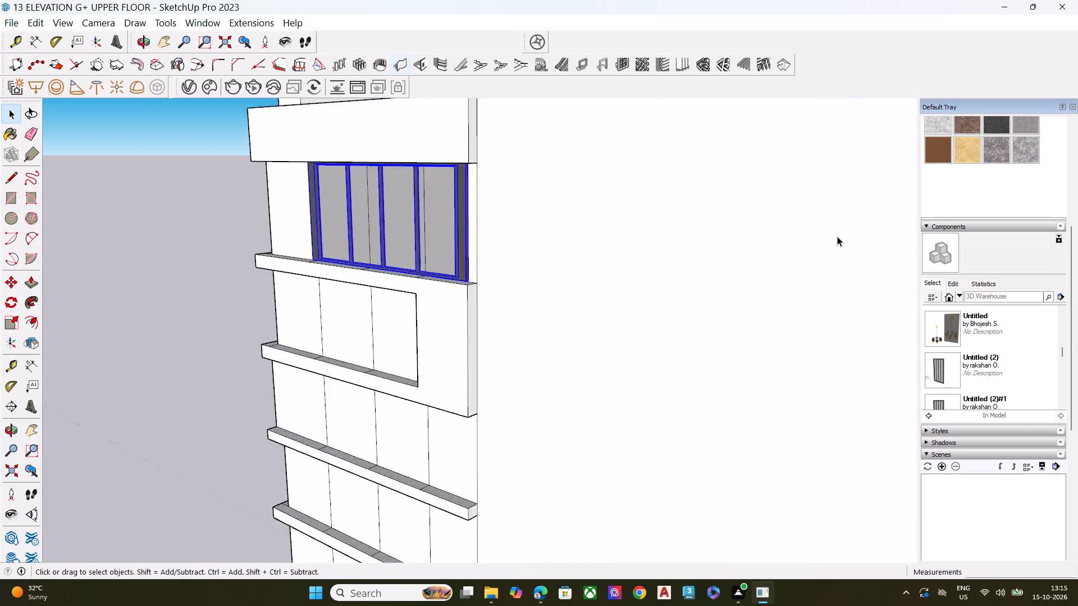
scroll(837, 236, up, 9)
scroll(837, 236, down, 3)
scroll(837, 236, up, 4)
scroll(837, 236, down, 11)
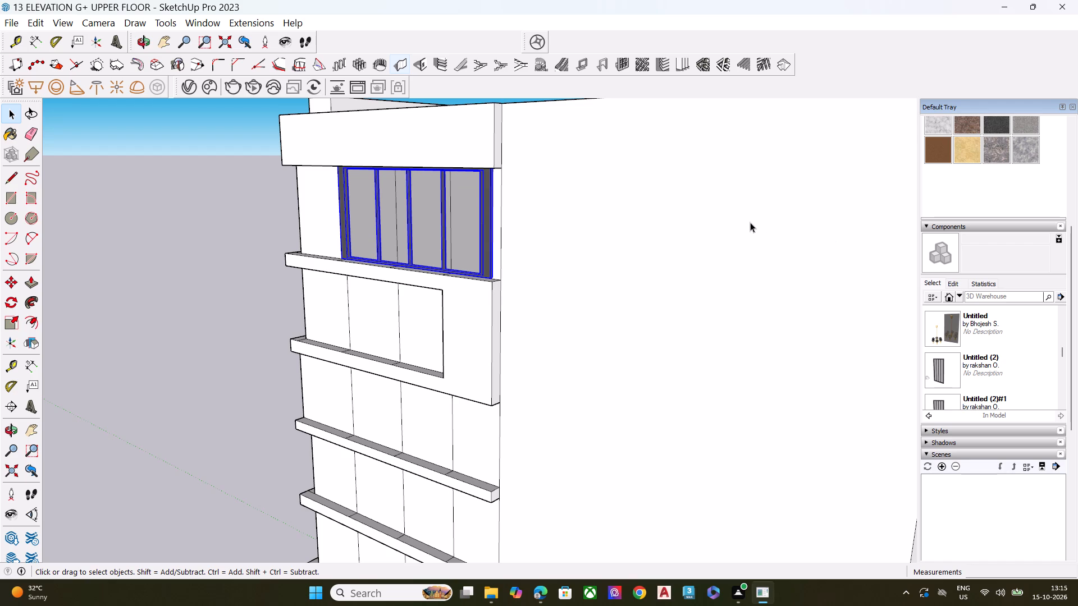
scroll(750, 222, down, 5)
scroll(750, 222, up, 1)
scroll(750, 222, down, 4)
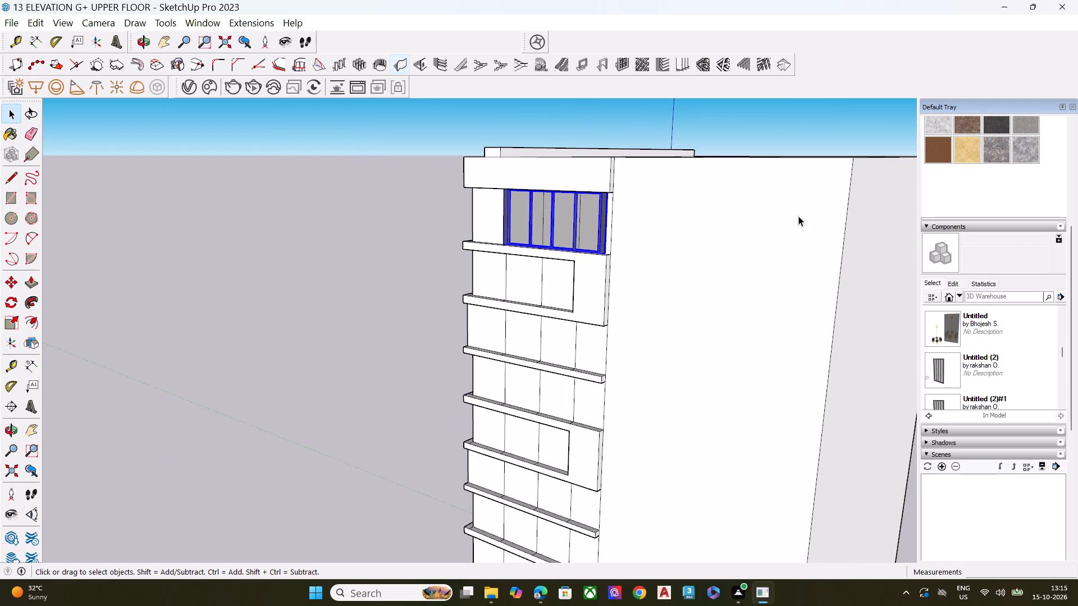
Examine the blank side wall and roof corner beside the selected slatted panel from close up and from a distance.
scroll(896, 195, up, 12)
scroll(765, 258, up, 2)
scroll(764, 258, down, 1)
scroll(764, 258, up, 3)
scroll(764, 258, down, 1)
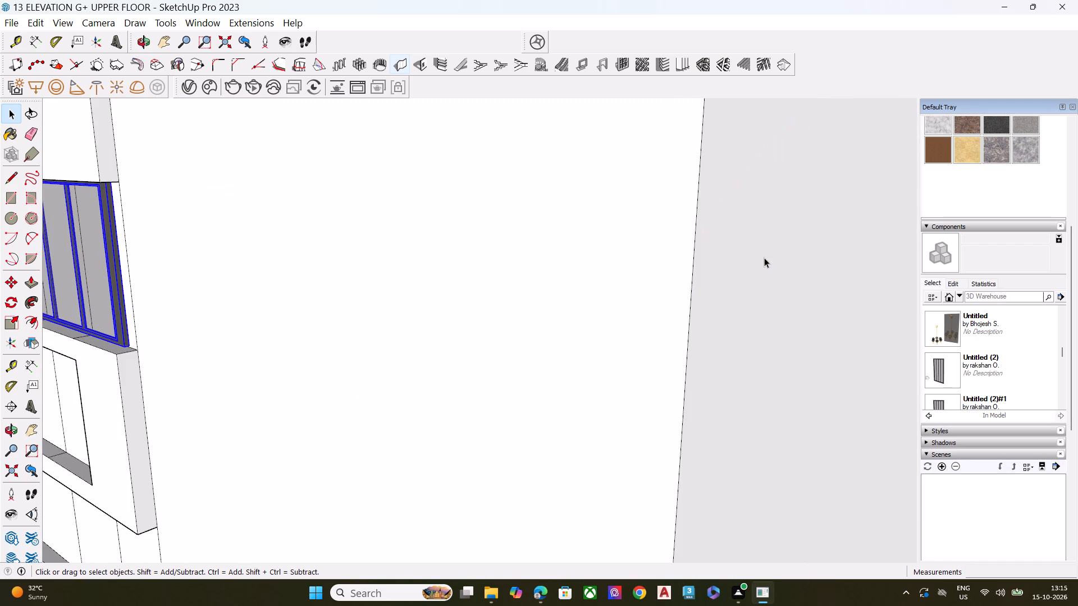
scroll(764, 258, up, 3)
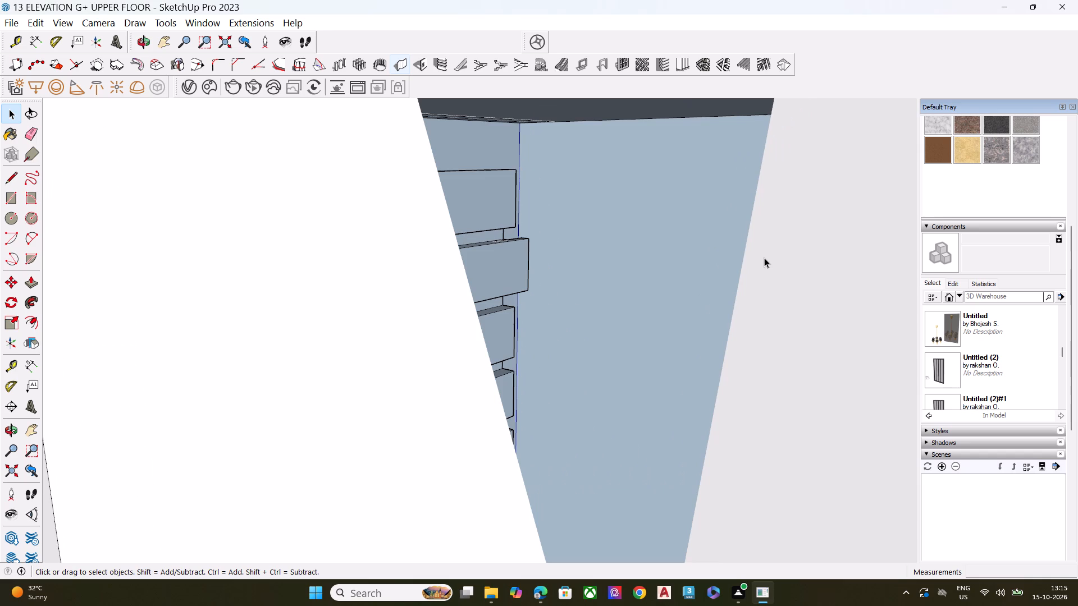
scroll(759, 255, down, 1)
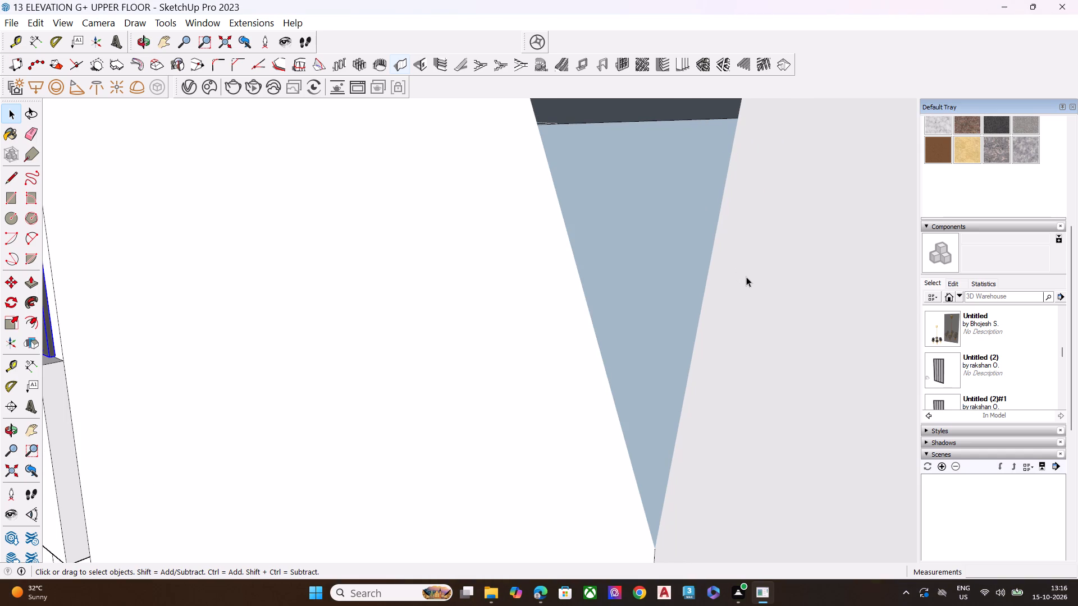
scroll(748, 272, down, 5)
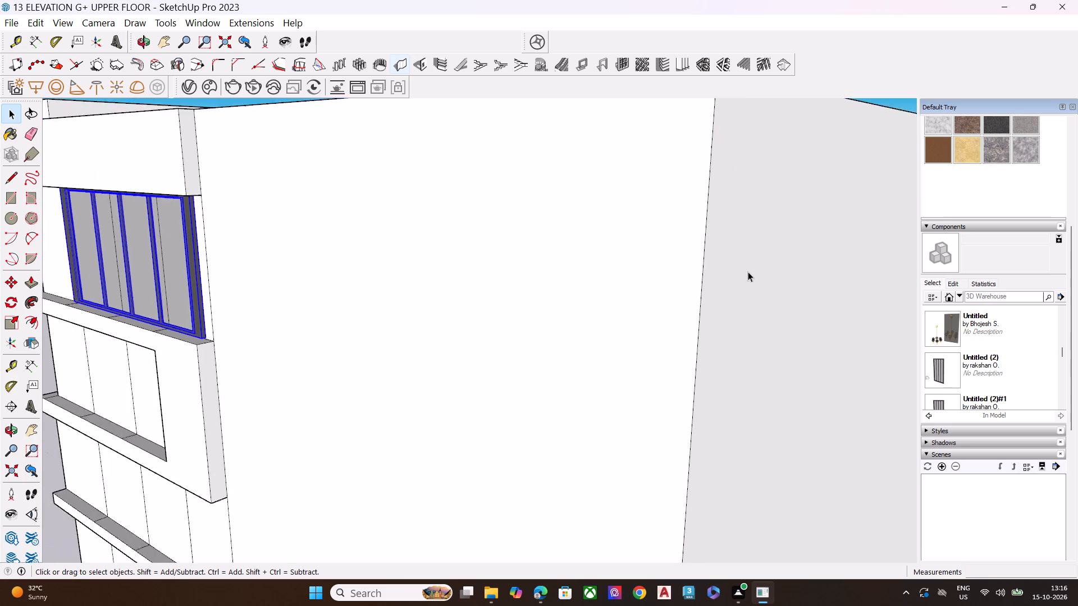
scroll(748, 272, down, 2)
middle_drag(748, 156, 676, 234)
middle_drag(676, 234, 657, 213)
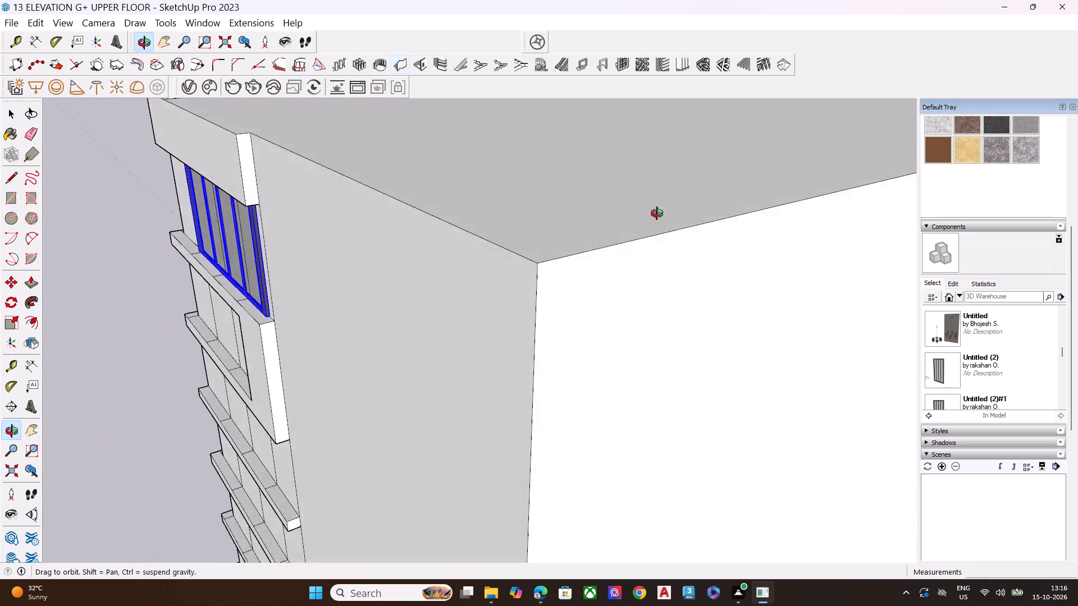
middle_drag(657, 213, 614, 201)
scroll(638, 221, down, 7)
scroll(505, 239, down, 5)
middle_drag(534, 313, 555, 237)
scroll(555, 237, up, 2)
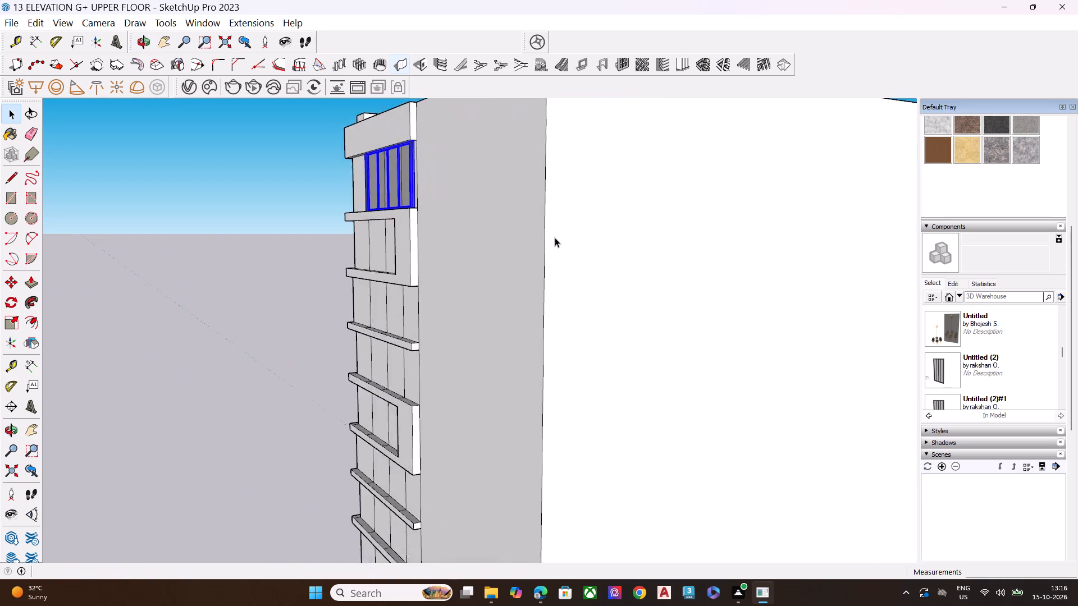
Examine the roof edge and the inner faces of the facade bays near the building's rear corner.
scroll(555, 237, up, 4)
scroll(552, 247, down, 6)
middle_drag(571, 176, 571, 270)
scroll(565, 261, up, 8)
scroll(558, 337, up, 11)
scroll(546, 329, down, 4)
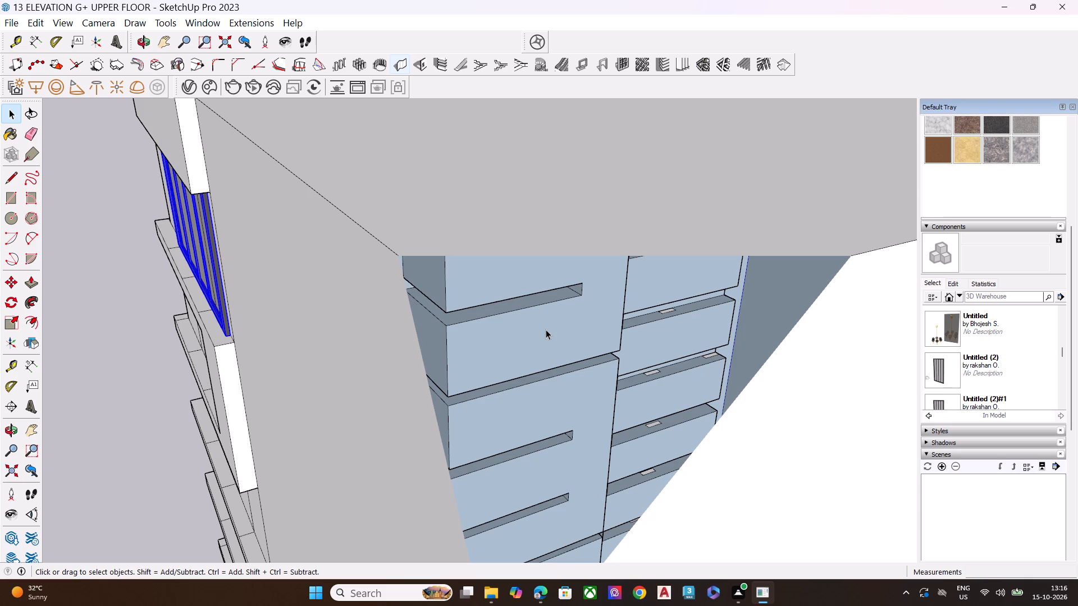
scroll(546, 329, down, 3)
scroll(546, 329, up, 6)
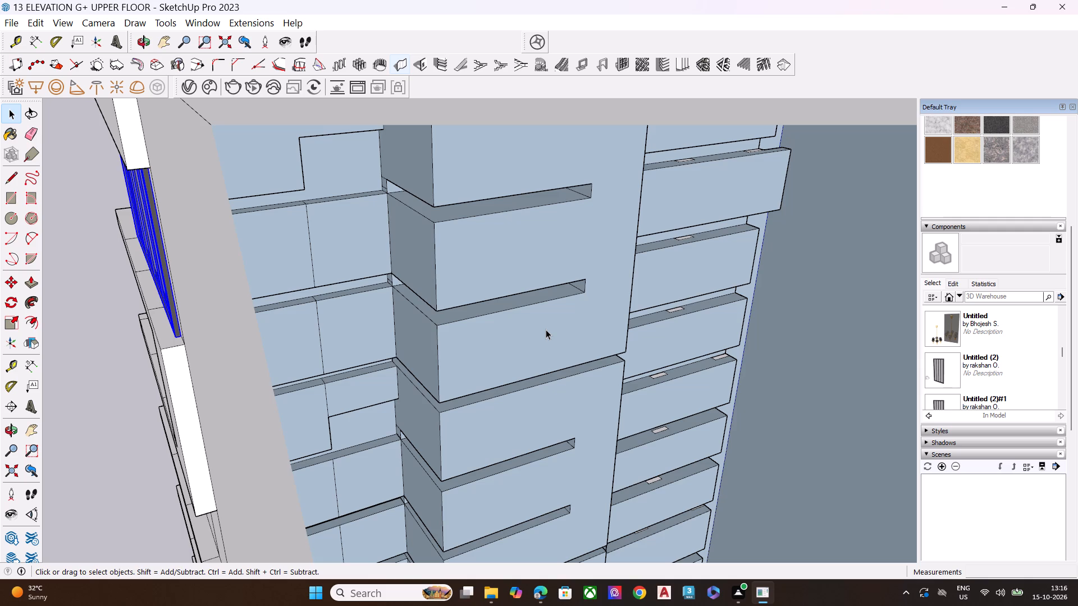
scroll(546, 329, down, 6)
scroll(546, 329, up, 8)
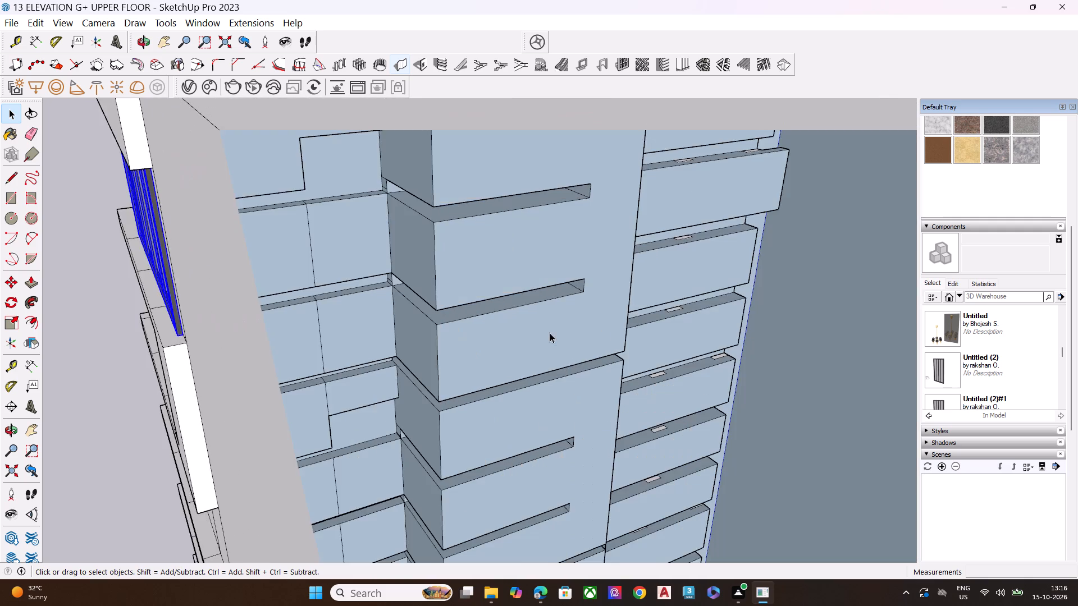
scroll(550, 333, down, 2)
middle_drag(574, 346, 577, 266)
scroll(564, 312, up, 2)
scroll(540, 272, down, 4)
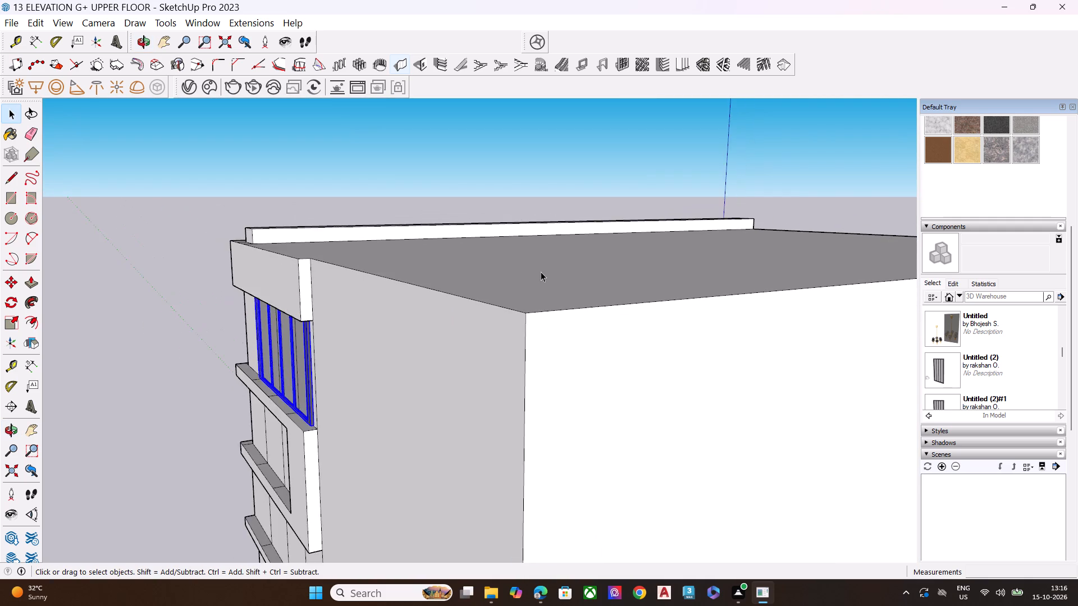
Examine the whole building from above and the stacked side ledges below the top-floor slatted panel.
scroll(541, 272, down, 2)
scroll(541, 272, up, 2)
scroll(541, 272, down, 3)
middle_drag(543, 337, 540, 425)
scroll(542, 412, up, 4)
scroll(536, 367, down, 4)
scroll(574, 230, down, 12)
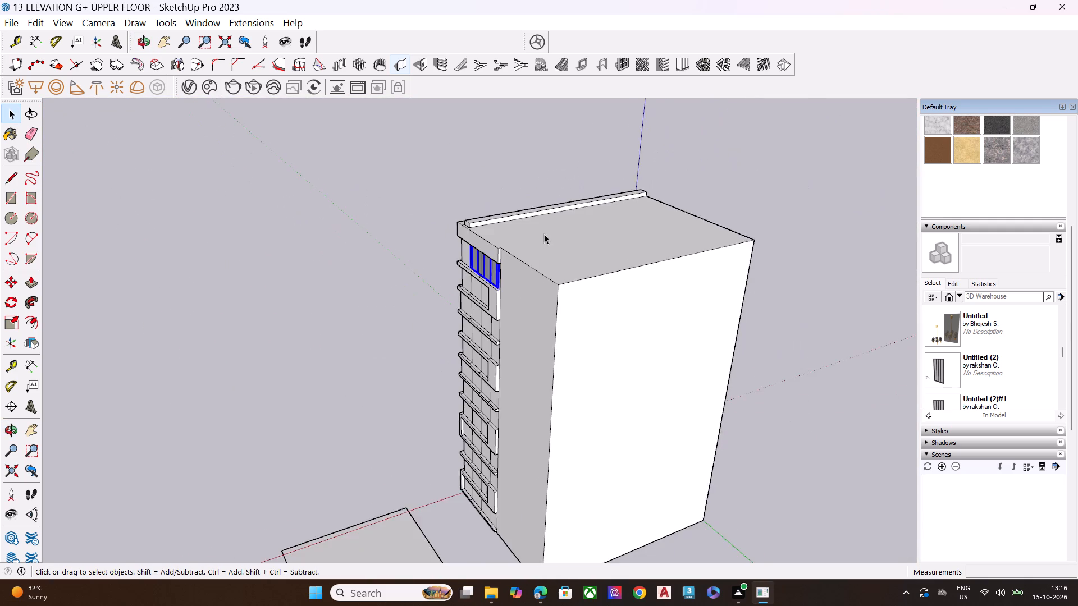
scroll(544, 234, down, 6)
scroll(565, 361, up, 4)
scroll(565, 361, down, 2)
scroll(565, 361, up, 6)
scroll(516, 226, up, 7)
scroll(580, 147, up, 8)
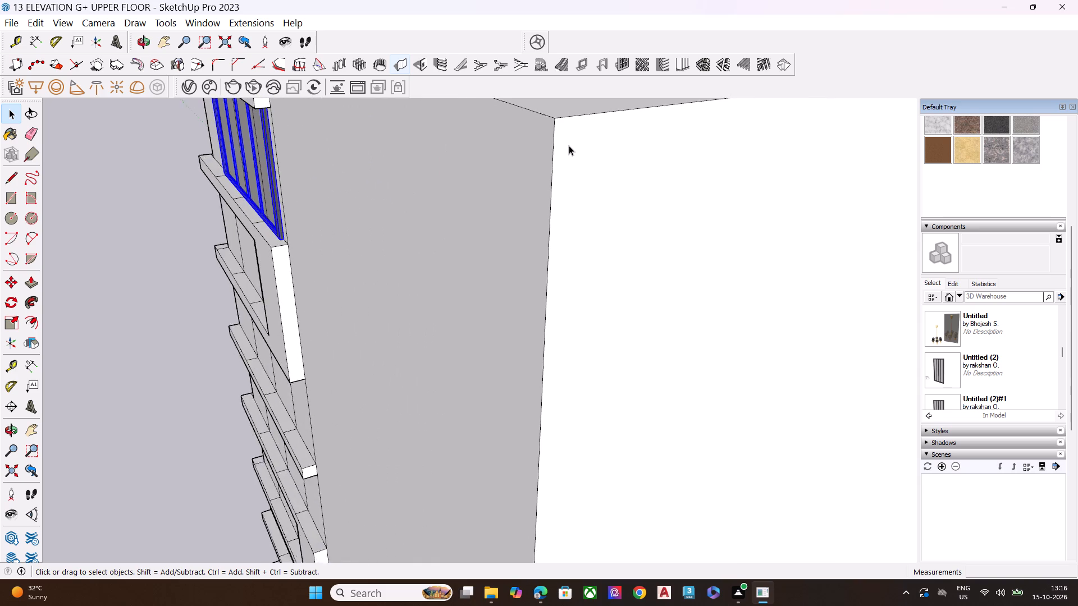
scroll(569, 145, up, 4)
middle_drag(565, 171, 561, 235)
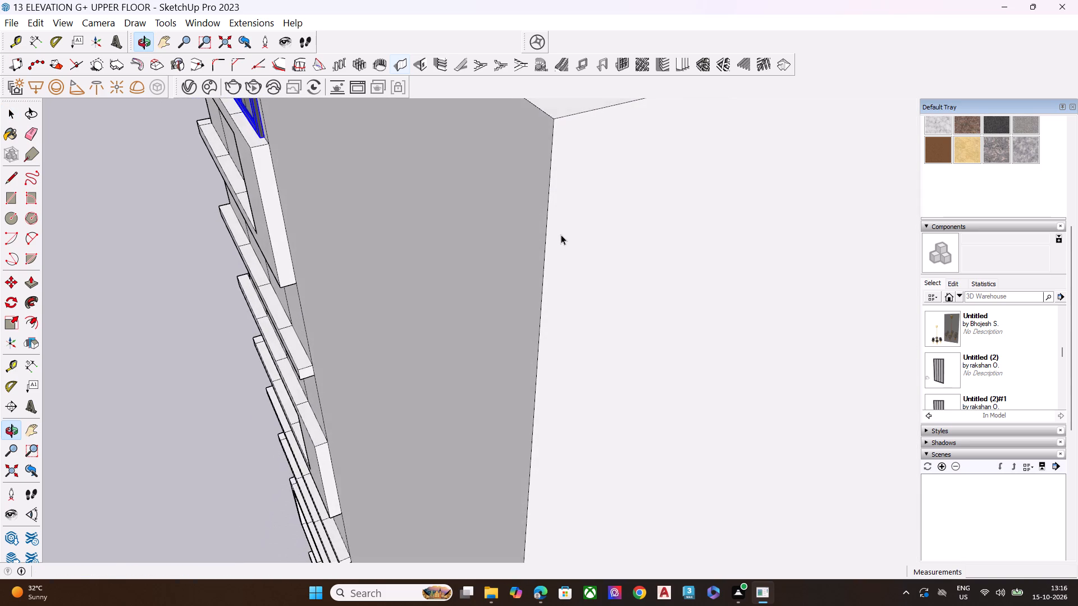
scroll(560, 244, down, 8)
scroll(575, 164, up, 10)
scroll(574, 167, down, 1)
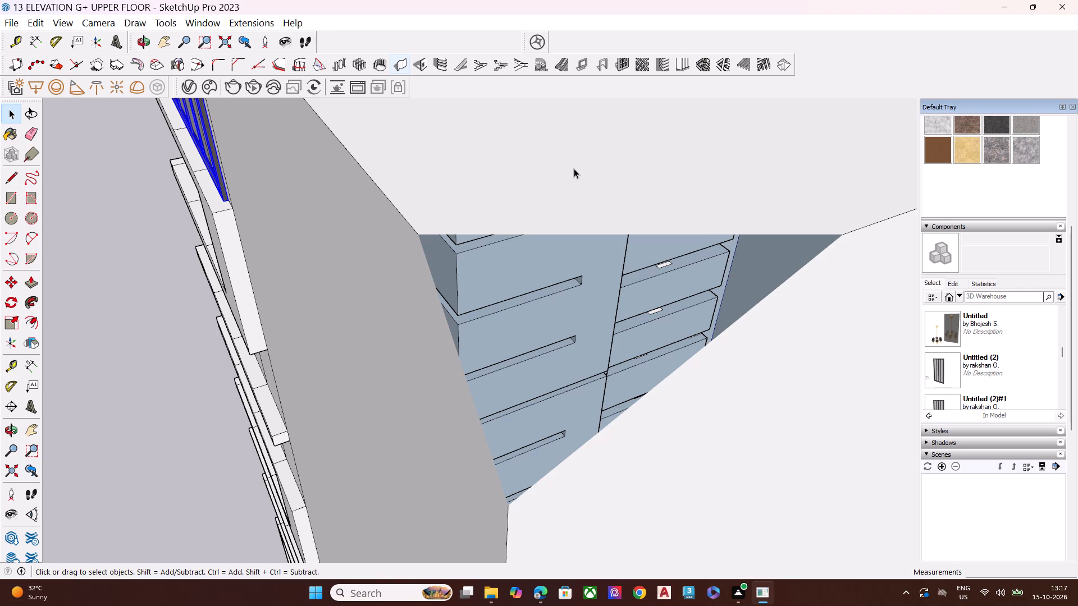
Clear the slatted panel selection and select all the connected geometry of the building.
key(Escape)
scroll(574, 168, down, 6)
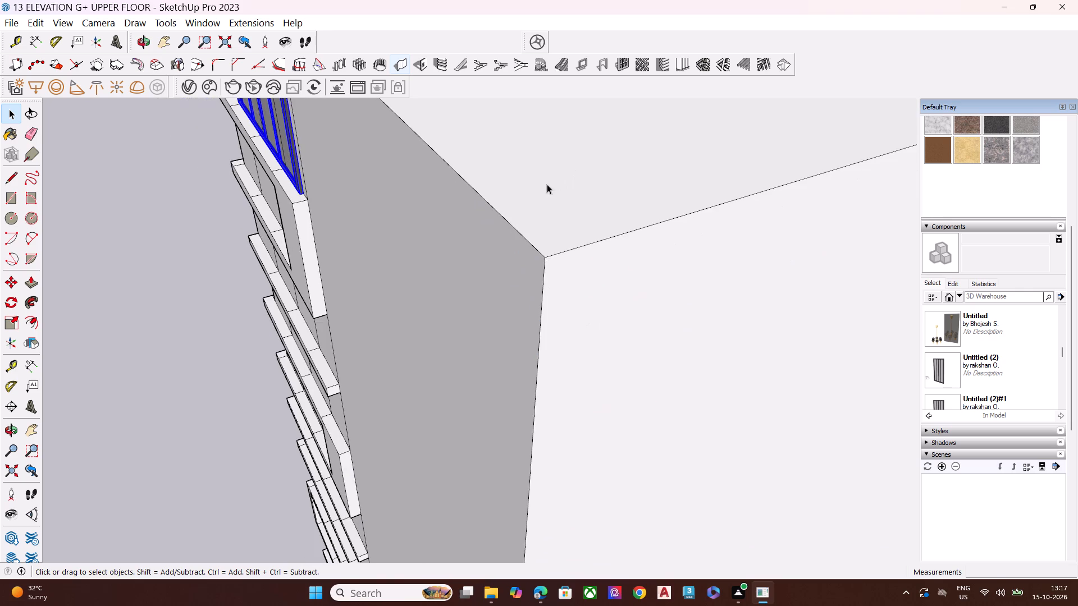
click(198, 289)
key(Escape)
key(Escape)
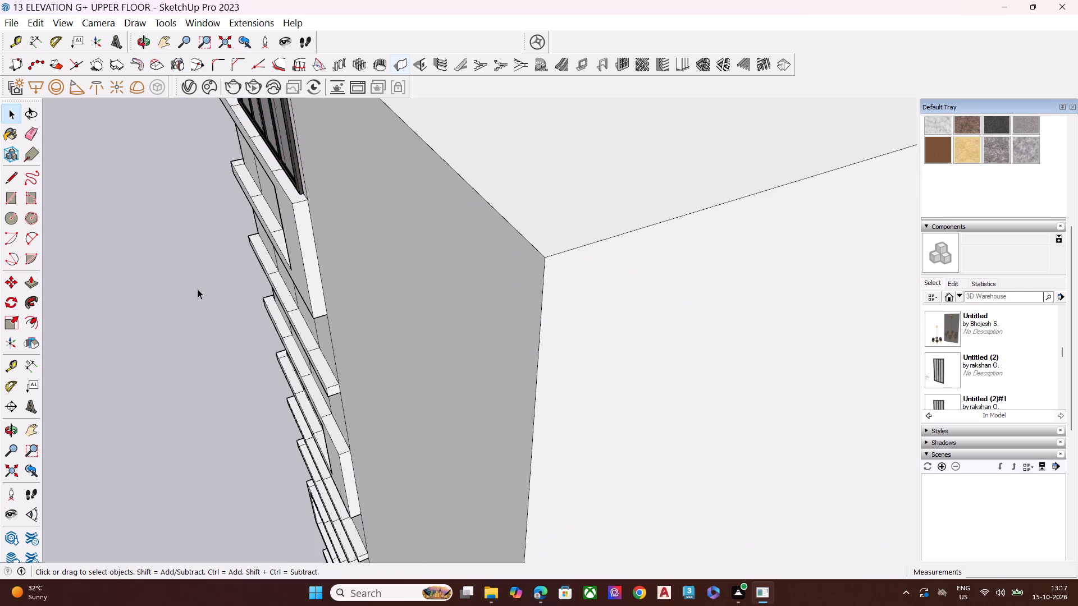
key(Escape)
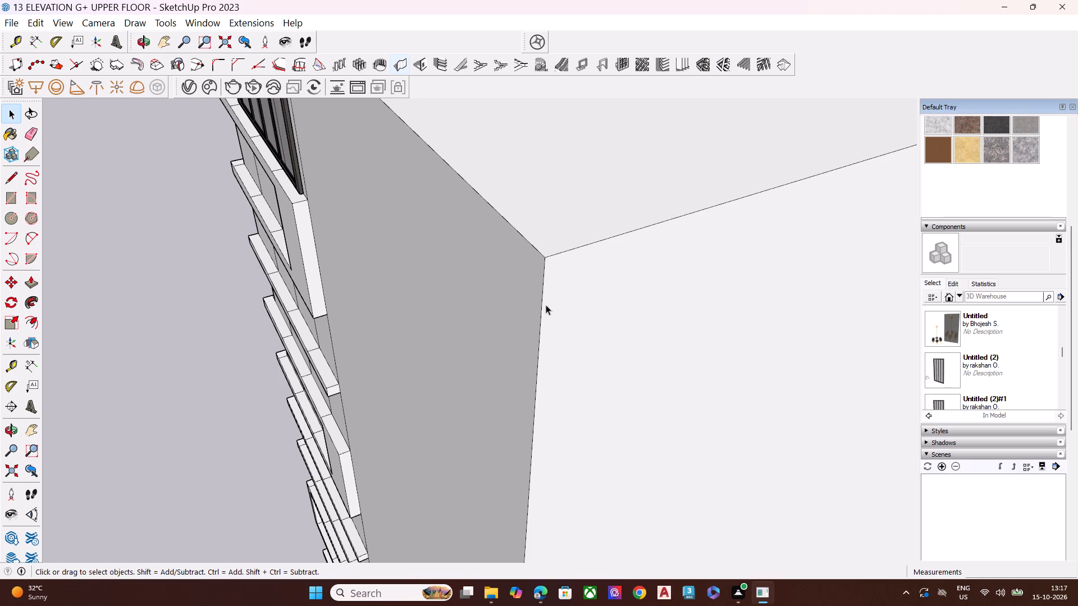
triple_click(558, 308)
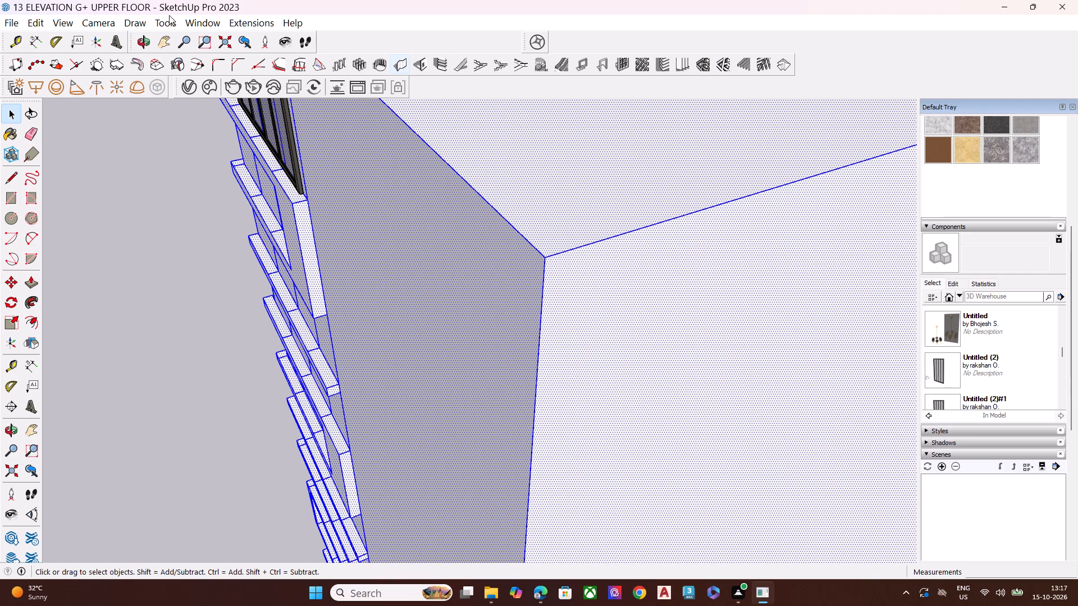
Switch the camera to parallel projection.
click(99, 22)
click(131, 109)
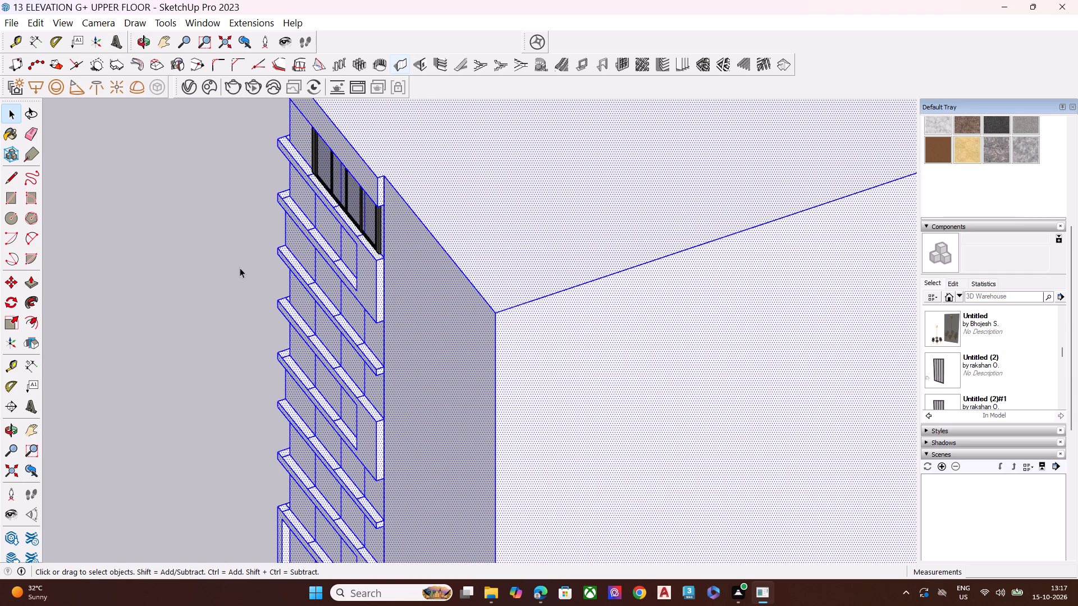
View the model's full extents and locate the selected building near the origin.
click(103, 26)
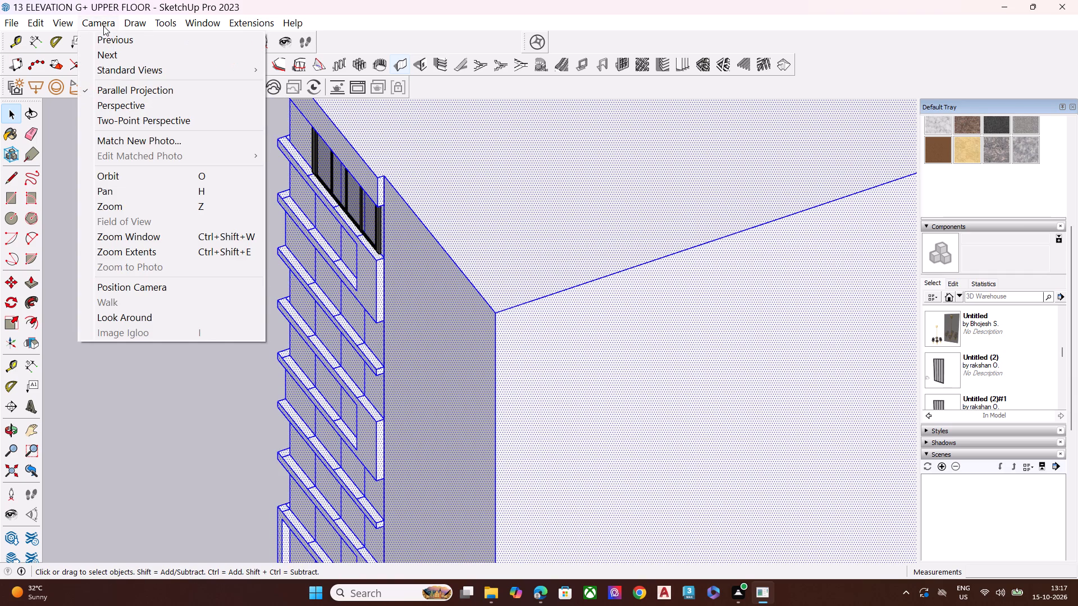
click(130, 255)
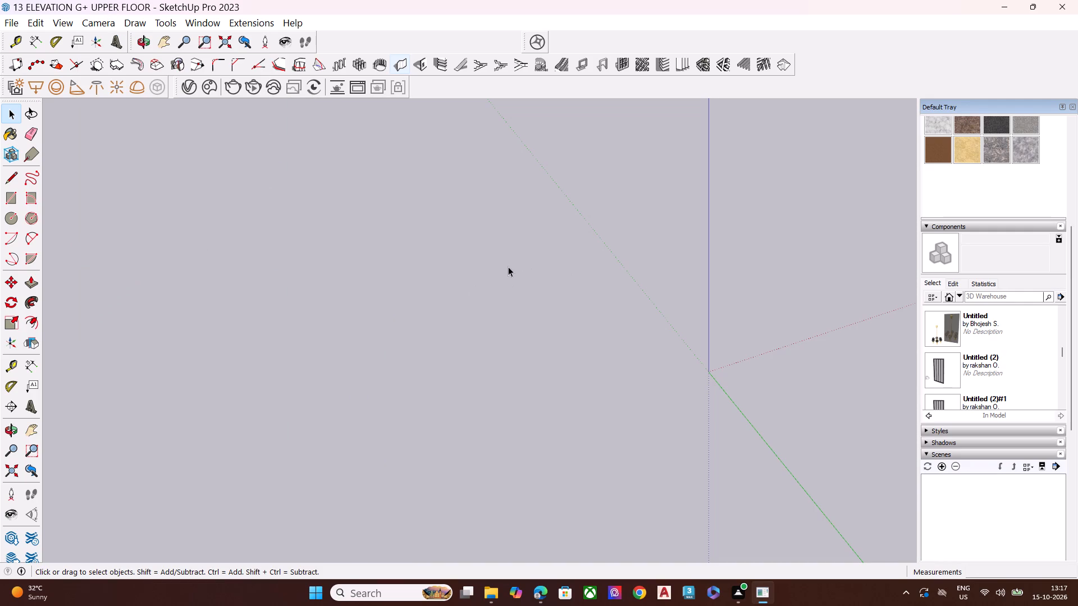
scroll(505, 270, down, 10)
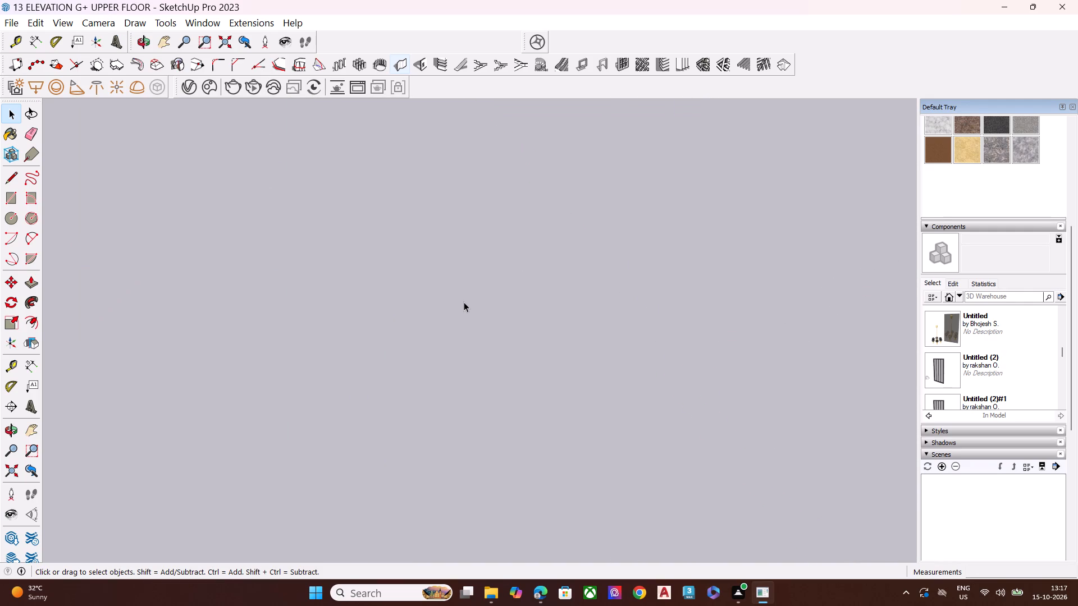
scroll(464, 302, down, 1)
scroll(464, 302, up, 8)
scroll(664, 353, up, 4)
scroll(684, 361, down, 1)
scroll(684, 361, up, 16)
scroll(687, 355, down, 1)
scroll(687, 355, up, 15)
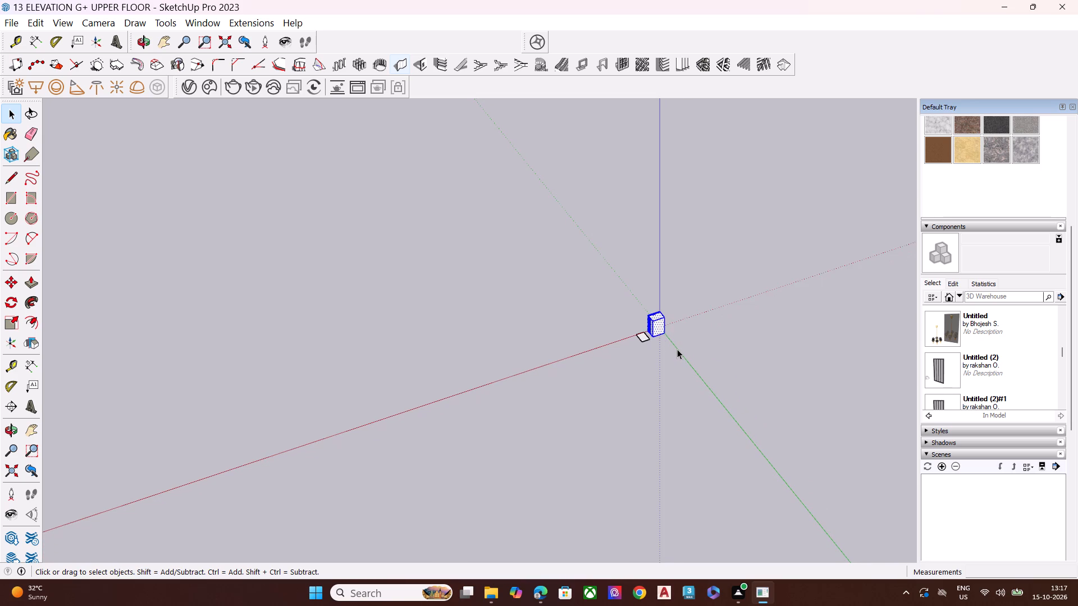
scroll(638, 320, up, 16)
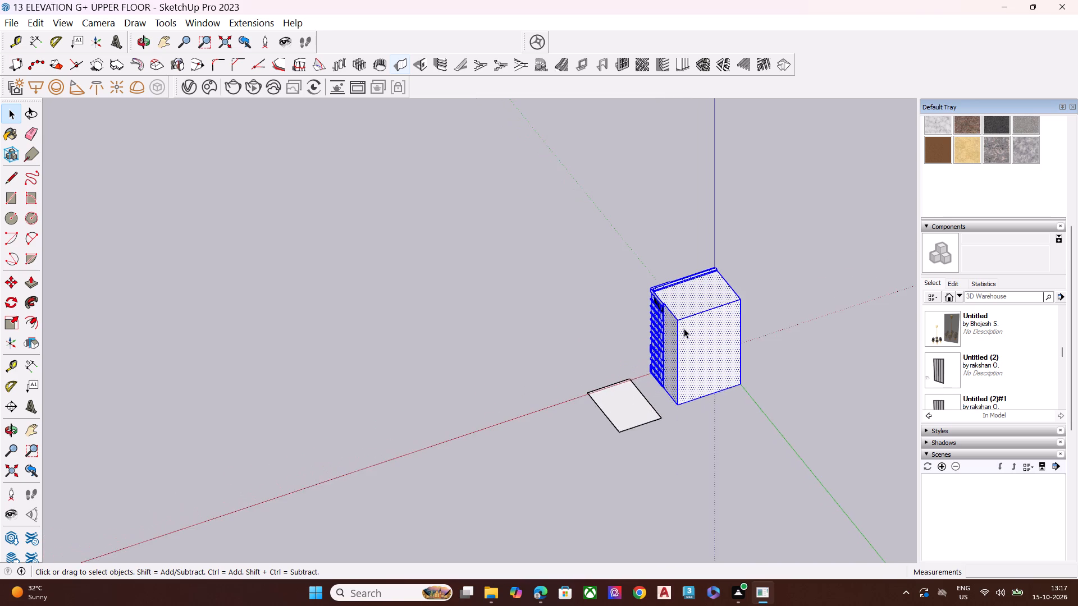
scroll(684, 328, up, 11)
scroll(673, 301, up, 10)
scroll(621, 297, up, 9)
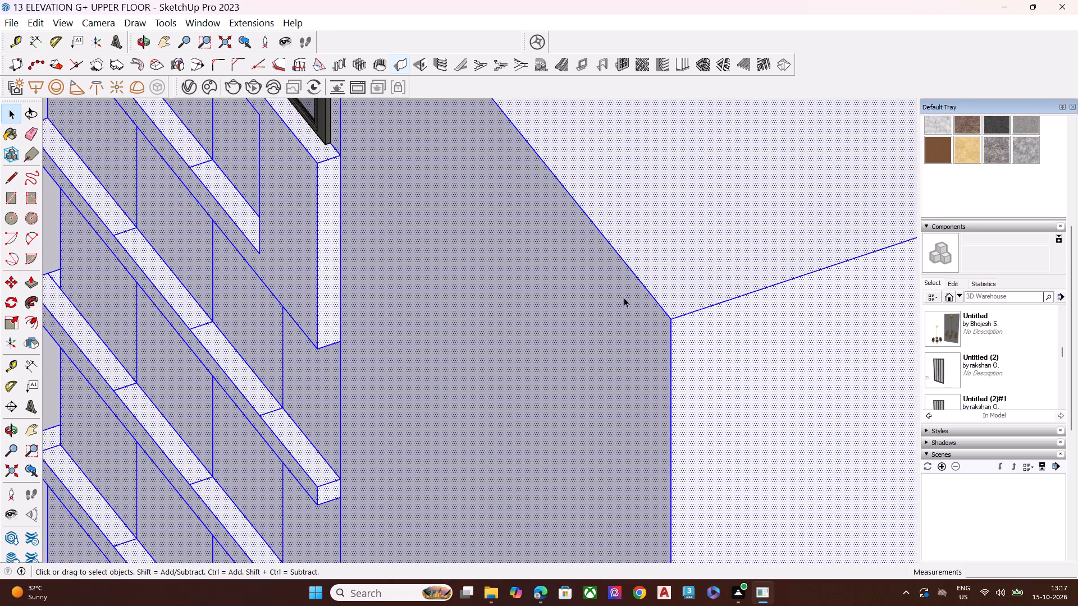
Examine the roof corner where the selected building's two blank walls meet at close range in parallel projection.
scroll(727, 320, up, 9)
scroll(656, 326, up, 9)
scroll(474, 302, down, 2)
scroll(474, 302, up, 6)
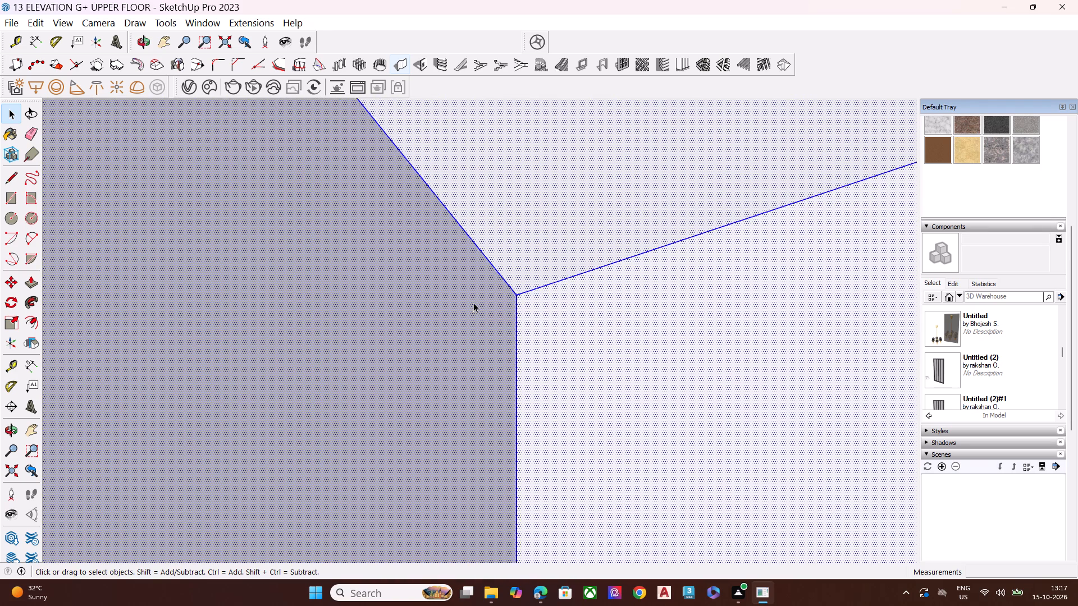
scroll(473, 302, up, 13)
scroll(583, 299, up, 16)
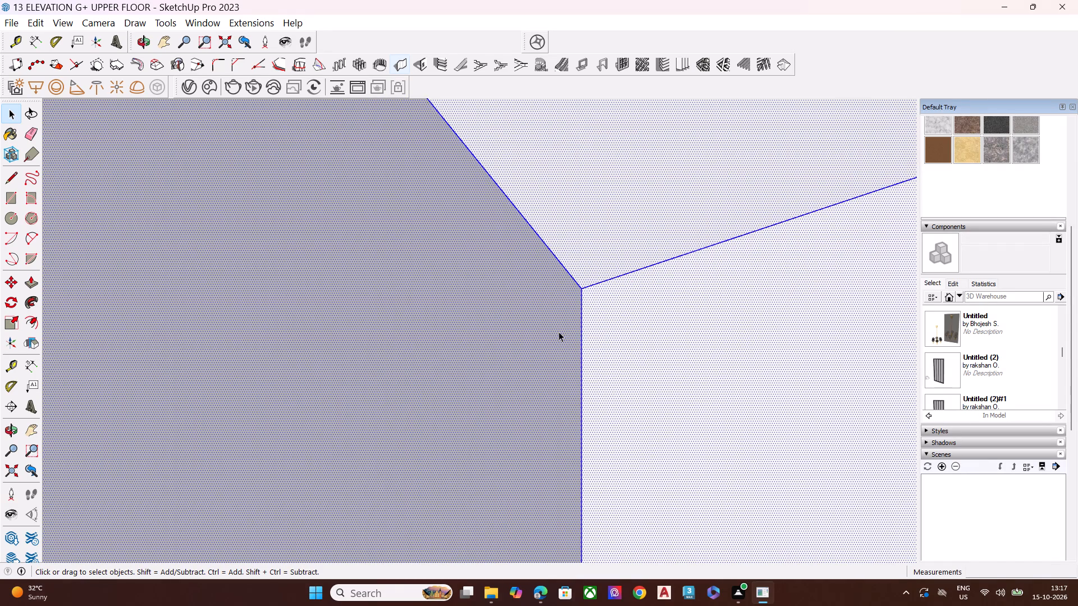
scroll(559, 332, up, 3)
scroll(609, 315, up, 10)
scroll(599, 282, down, 6)
scroll(582, 237, up, 12)
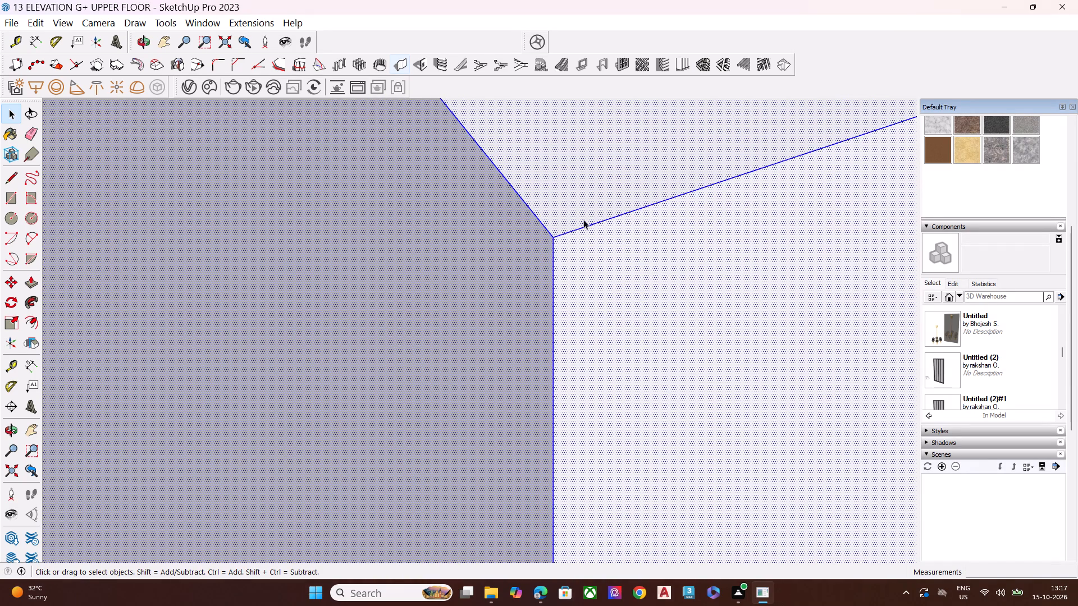
scroll(549, 201, up, 8)
scroll(554, 272, up, 10)
scroll(579, 311, up, 4)
scroll(579, 311, down, 1)
scroll(579, 311, up, 7)
scroll(563, 312, down, 3)
scroll(563, 312, up, 8)
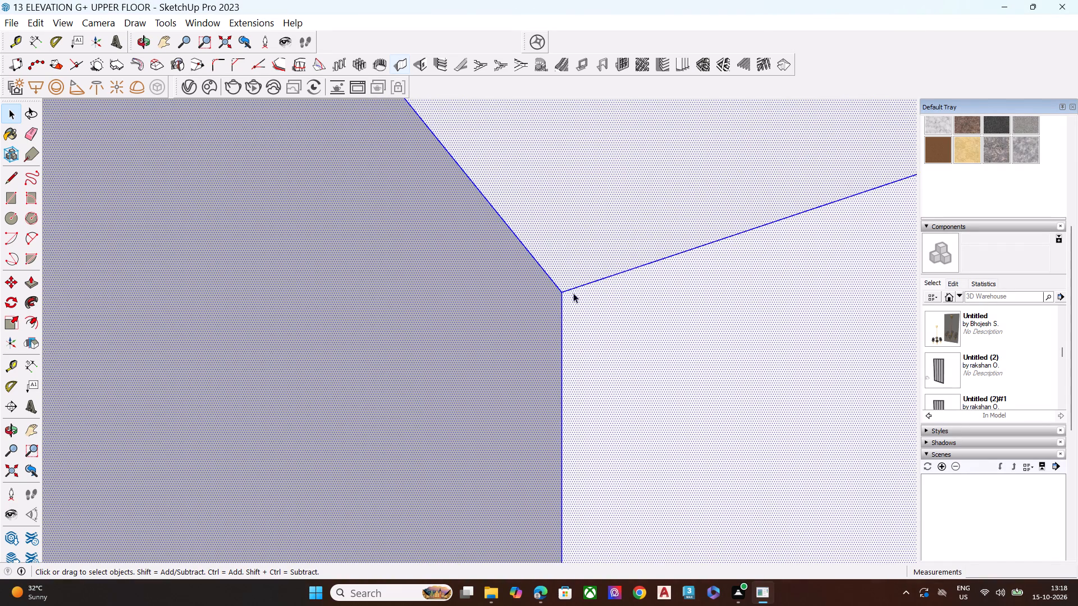
scroll(573, 293, up, 10)
scroll(556, 290, down, 1)
scroll(556, 290, up, 18)
scroll(527, 333, down, 1)
scroll(527, 333, up, 2)
scroll(527, 333, down, 1)
scroll(527, 333, up, 4)
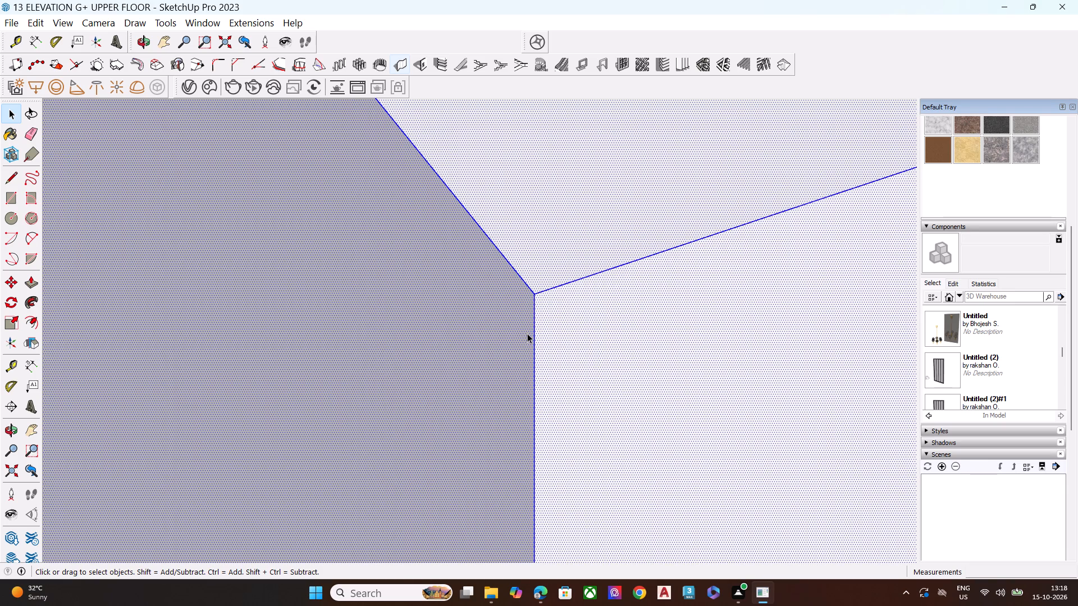
scroll(528, 333, up, 1)
scroll(528, 332, down, 1)
scroll(528, 332, up, 6)
scroll(555, 288, up, 14)
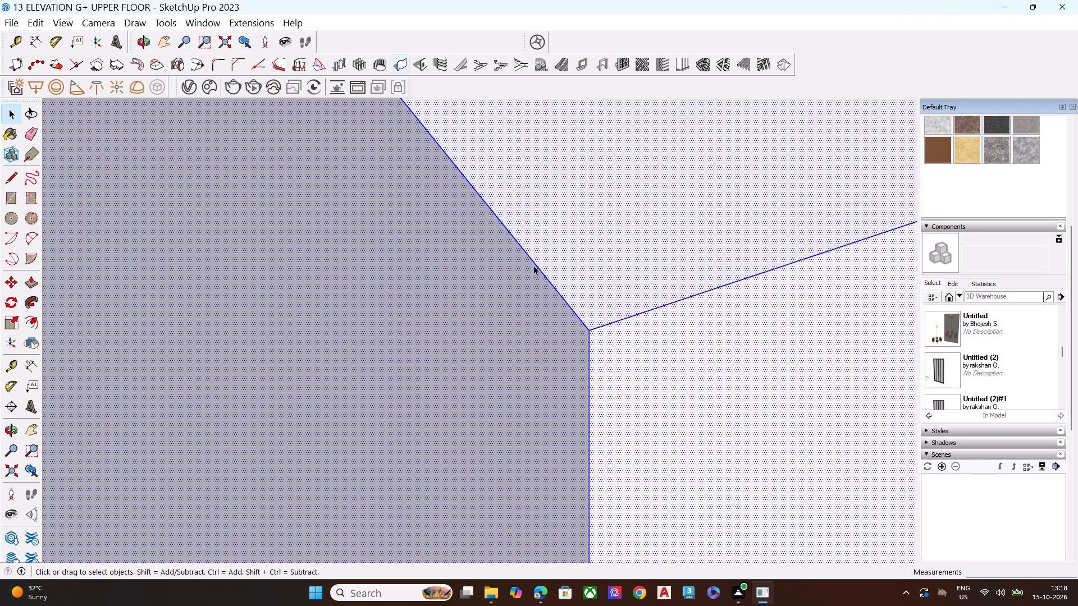
scroll(563, 273, up, 6)
scroll(583, 322, down, 4)
scroll(567, 299, up, 4)
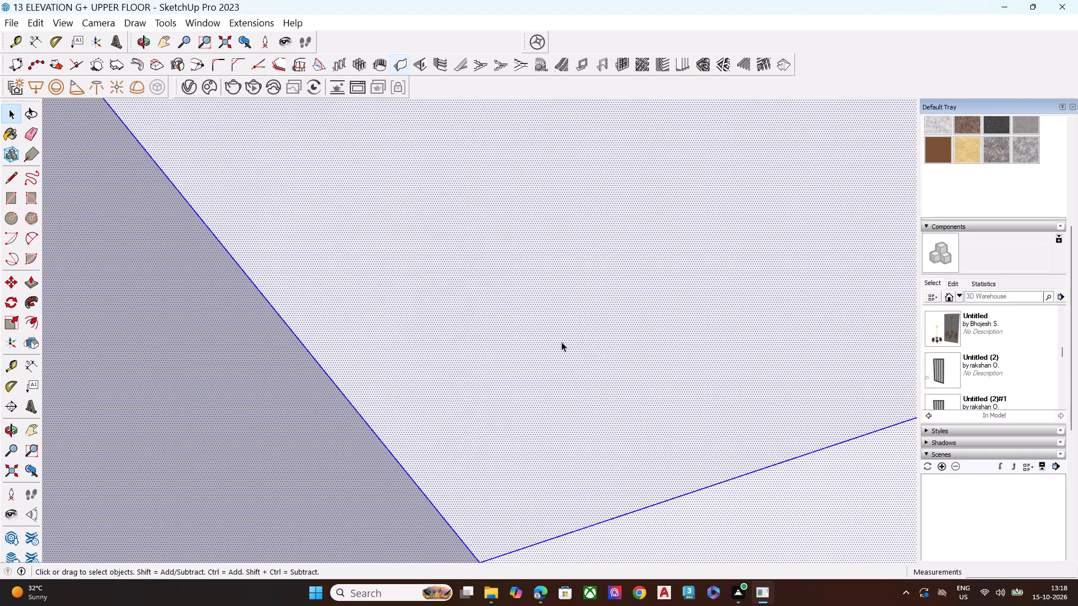
scroll(555, 348, up, 6)
scroll(555, 348, down, 19)
scroll(555, 347, up, 1)
scroll(555, 347, down, 4)
scroll(555, 347, up, 1)
scroll(555, 347, down, 7)
scroll(555, 347, up, 1)
scroll(555, 347, down, 12)
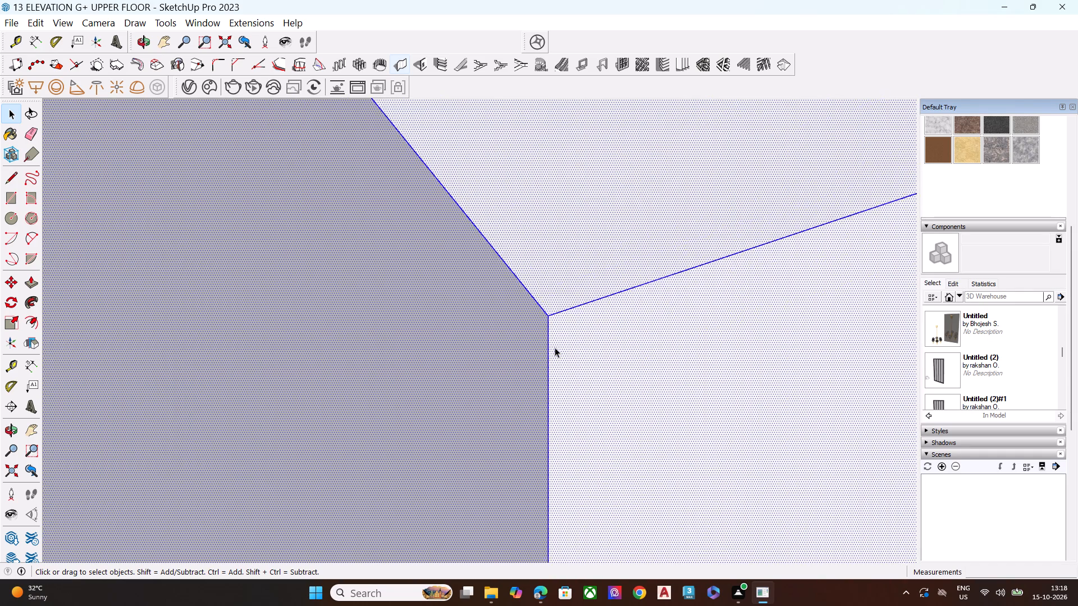
scroll(555, 347, down, 15)
scroll(555, 347, down, 9)
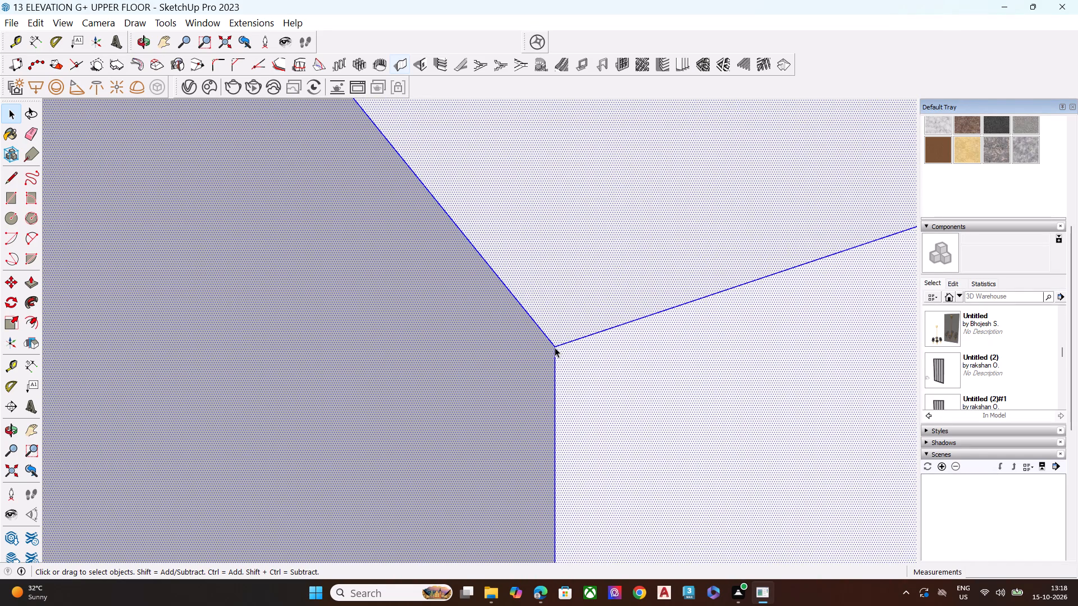
scroll(555, 347, down, 18)
scroll(555, 347, down, 9)
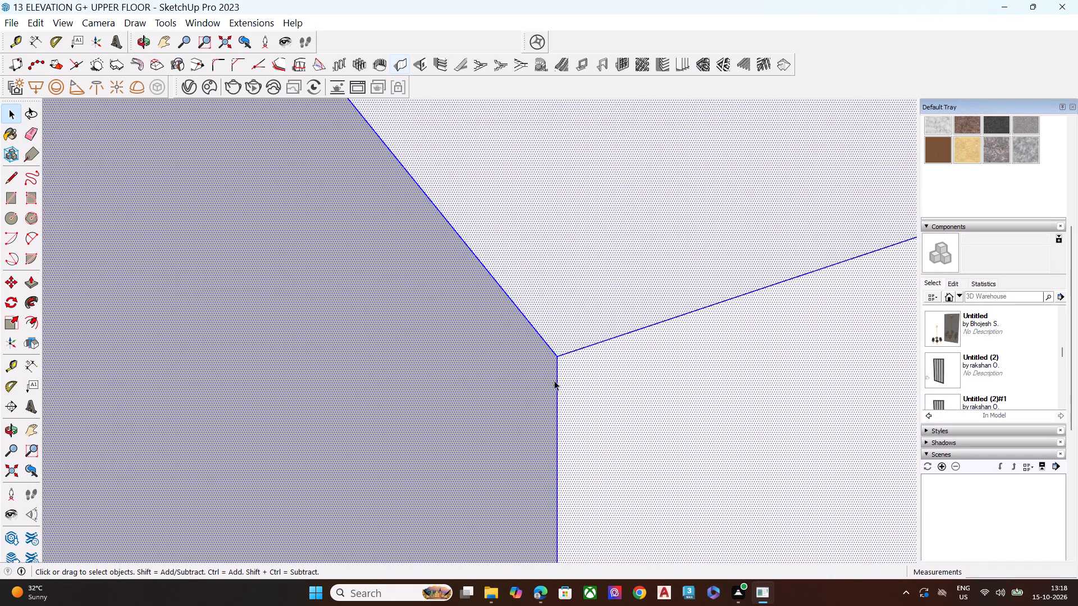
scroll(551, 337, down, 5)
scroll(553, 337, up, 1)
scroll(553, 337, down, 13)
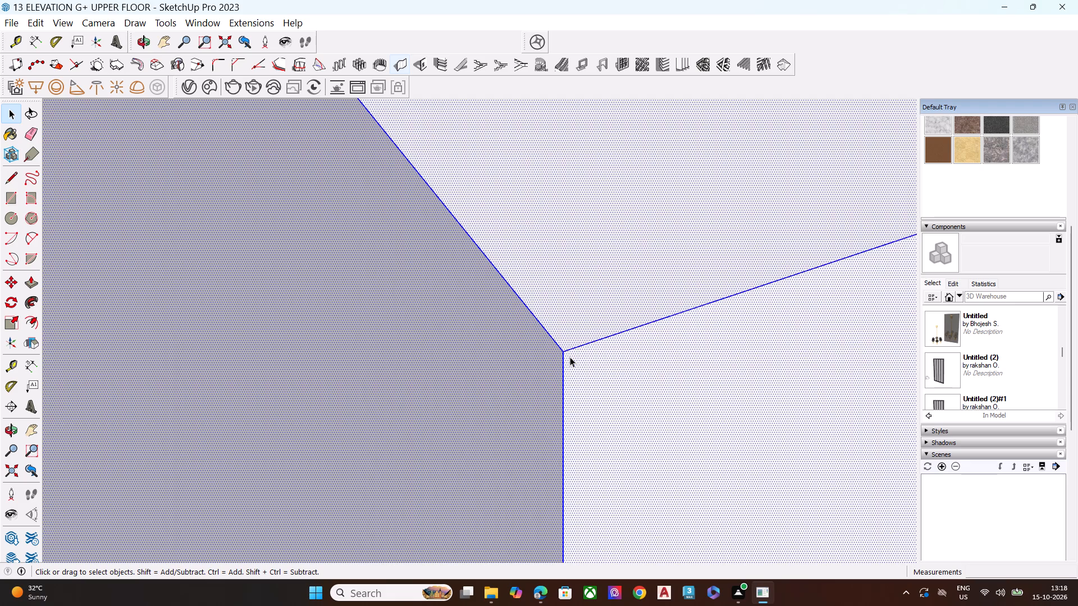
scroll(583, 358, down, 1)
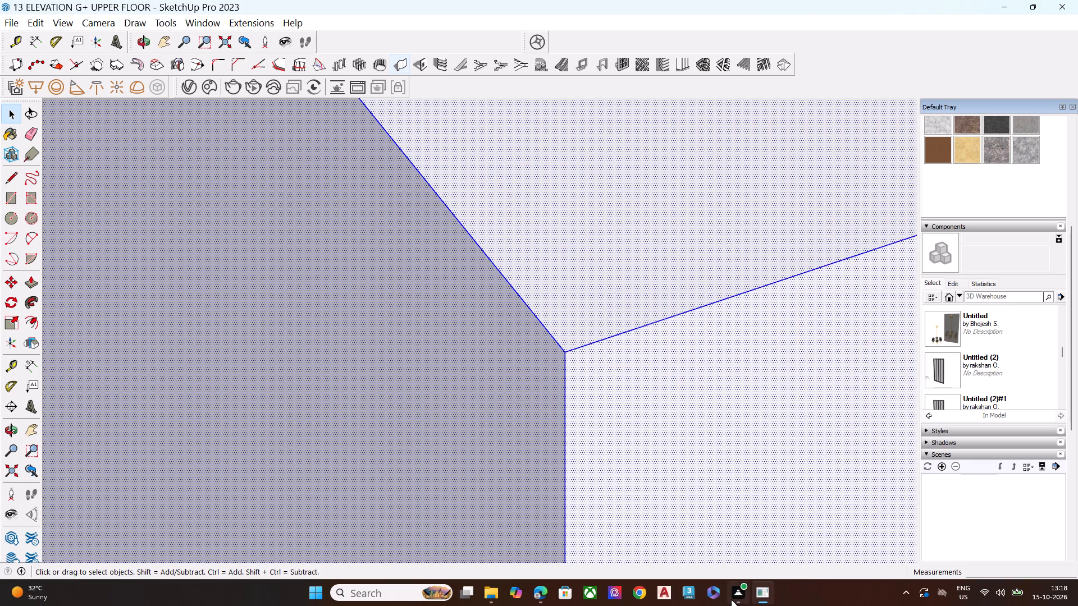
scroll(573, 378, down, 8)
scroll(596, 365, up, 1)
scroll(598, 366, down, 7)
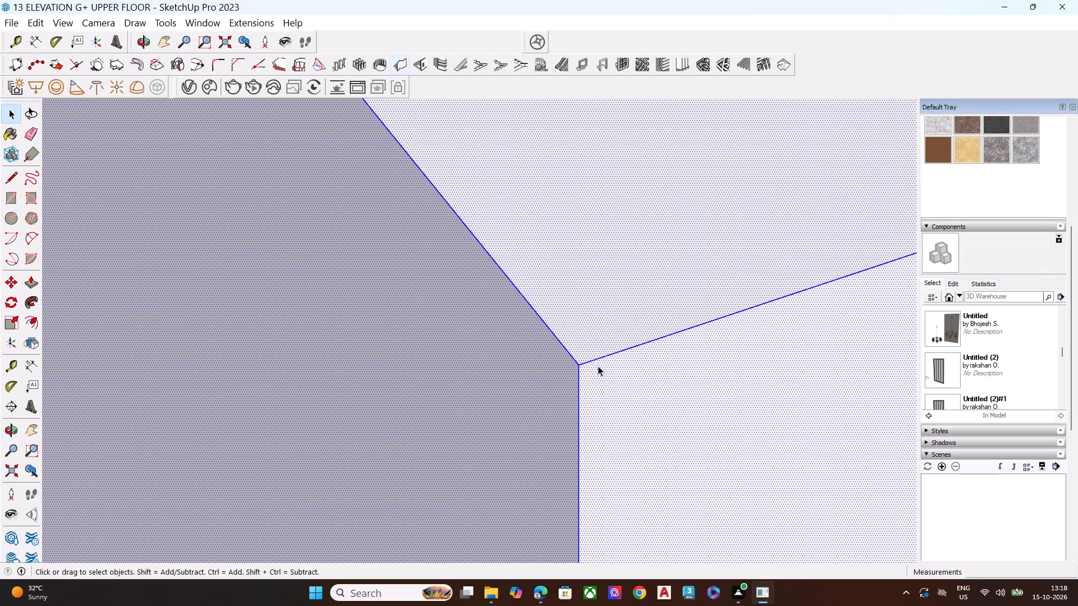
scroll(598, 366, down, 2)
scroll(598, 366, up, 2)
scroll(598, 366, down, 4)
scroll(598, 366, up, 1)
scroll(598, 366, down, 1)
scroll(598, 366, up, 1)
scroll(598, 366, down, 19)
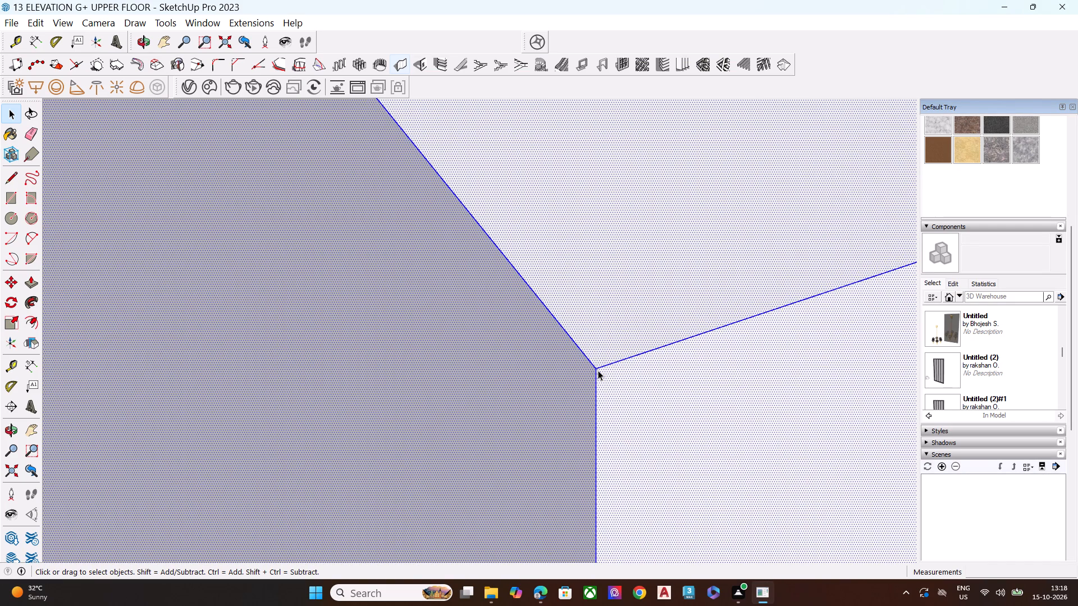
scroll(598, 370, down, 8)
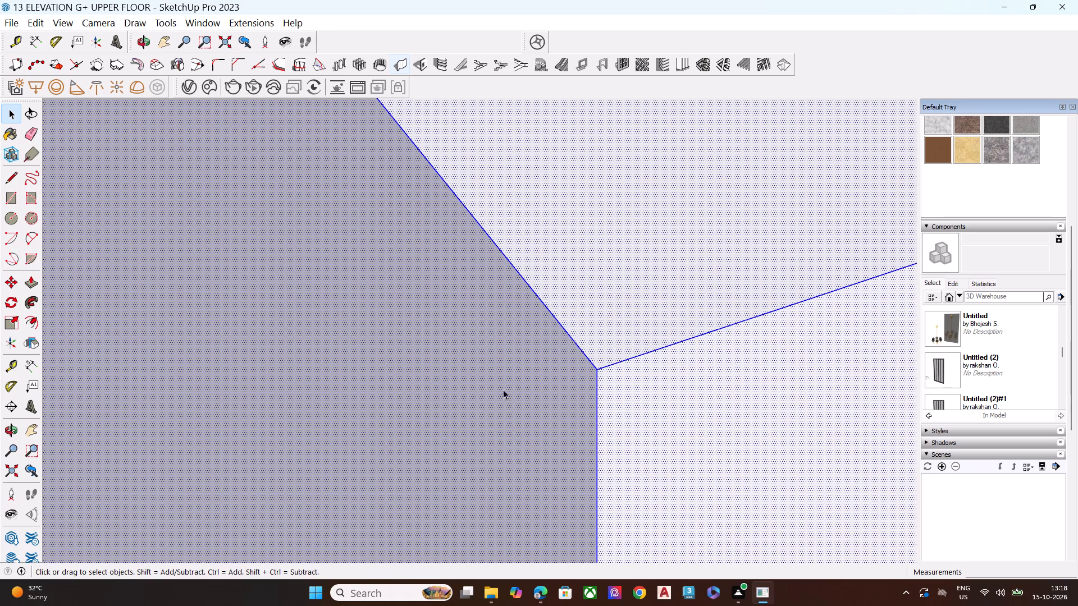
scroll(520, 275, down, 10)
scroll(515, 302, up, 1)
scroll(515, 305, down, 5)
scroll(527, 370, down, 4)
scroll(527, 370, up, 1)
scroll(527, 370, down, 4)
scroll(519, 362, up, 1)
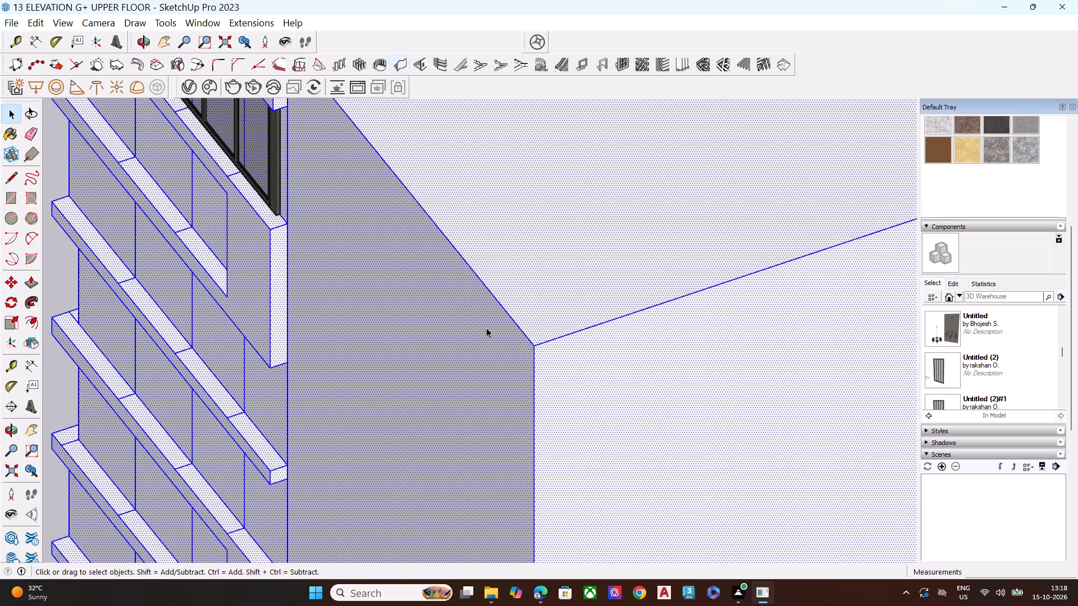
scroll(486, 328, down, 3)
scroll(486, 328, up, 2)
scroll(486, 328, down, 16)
Clear the selection of the building.
middle_drag(517, 393, 552, 264)
scroll(523, 276, down, 9)
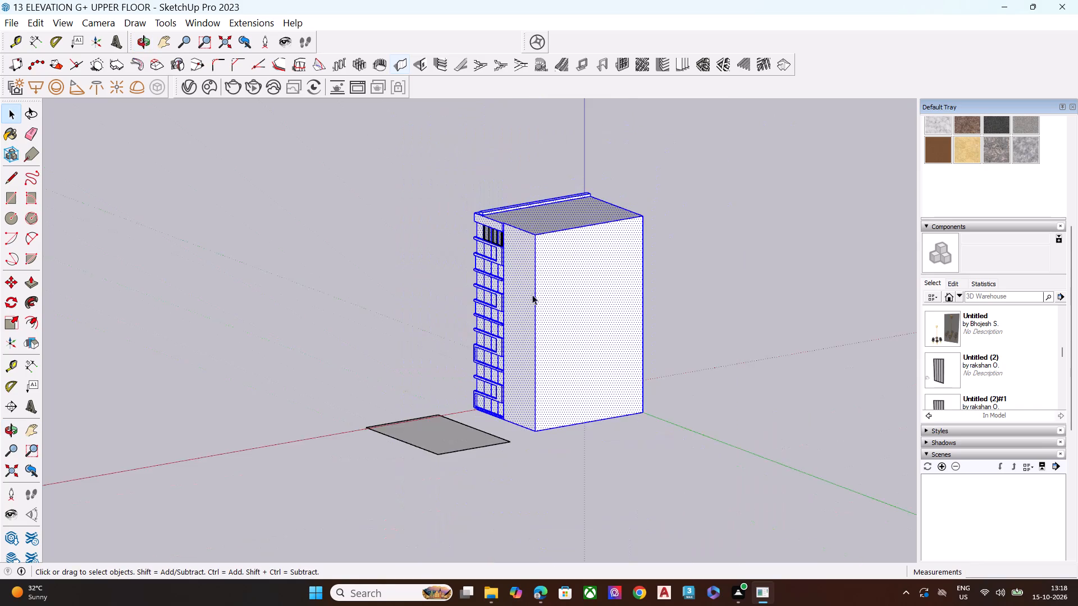
middle_drag(523, 347, 808, 297)
scroll(603, 304, up, 1)
middle_drag(547, 296, 769, 241)
middle_drag(657, 279, 658, 351)
key(space)
click(689, 320)
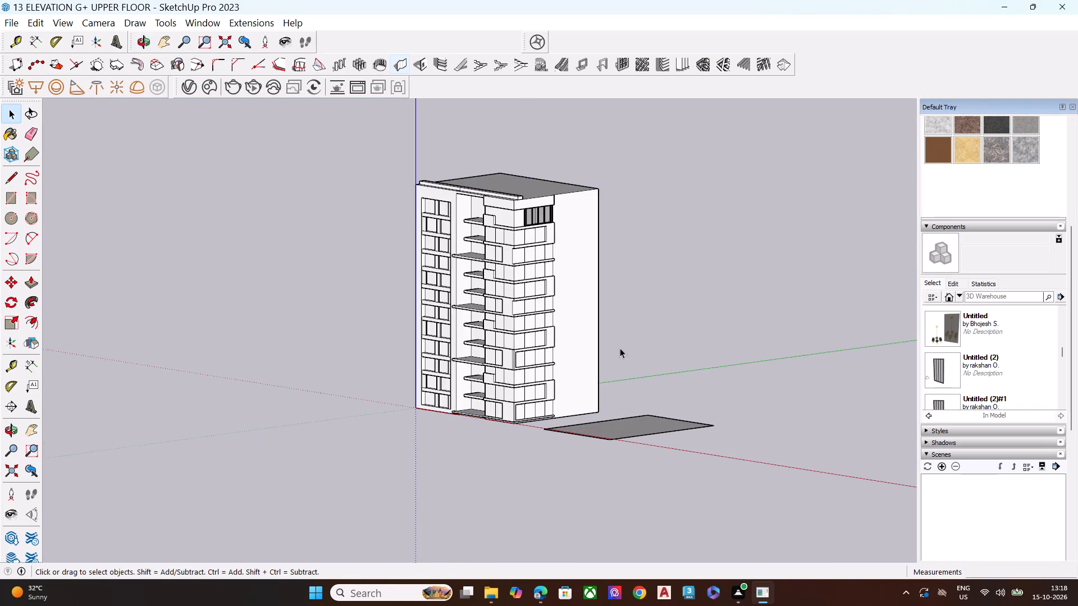
Examine the whole building and the separate ground rectangle from above and below in parallel projection.
scroll(577, 333, down, 8)
middle_drag(575, 347, 560, 168)
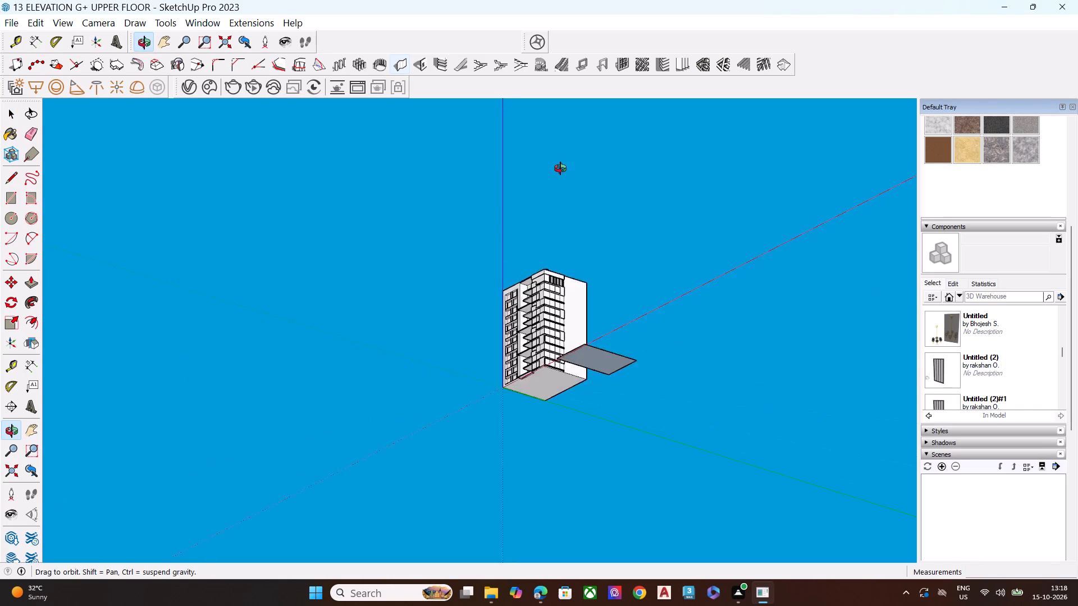
middle_drag(560, 168, 569, 320)
scroll(569, 322, up, 1)
scroll(569, 324, down, 9)
scroll(554, 360, up, 1)
scroll(554, 360, down, 10)
scroll(551, 375, up, 1)
scroll(551, 375, down, 1)
scroll(551, 375, up, 1)
scroll(545, 361, down, 6)
scroll(545, 361, up, 1)
scroll(543, 361, down, 9)
scroll(542, 364, up, 1)
scroll(542, 365, down, 2)
scroll(538, 382, up, 1)
middle_drag(538, 380, 550, 358)
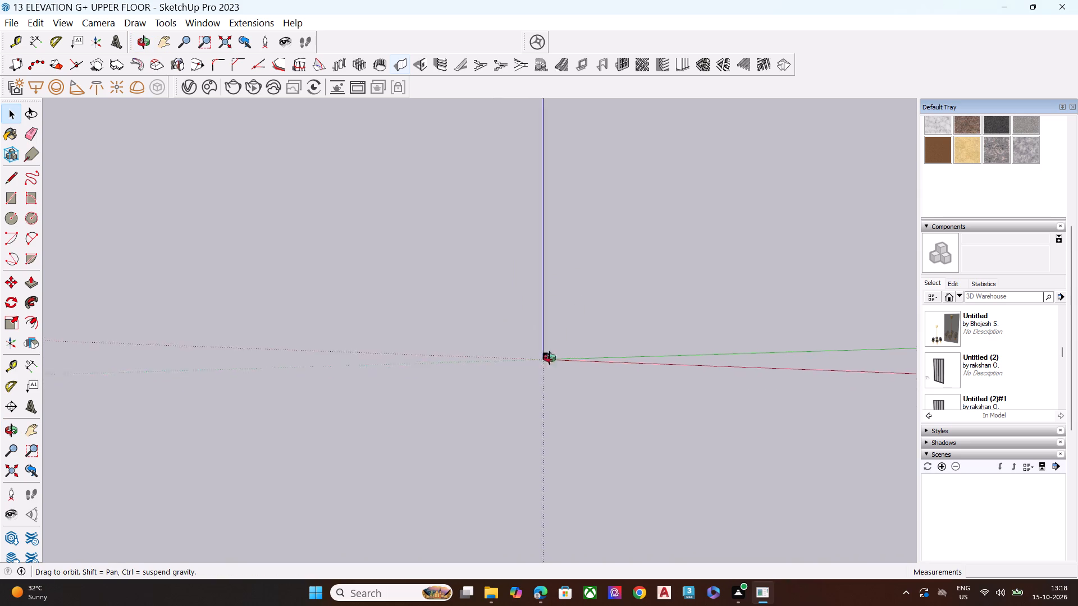
middle_drag(550, 358, 487, 190)
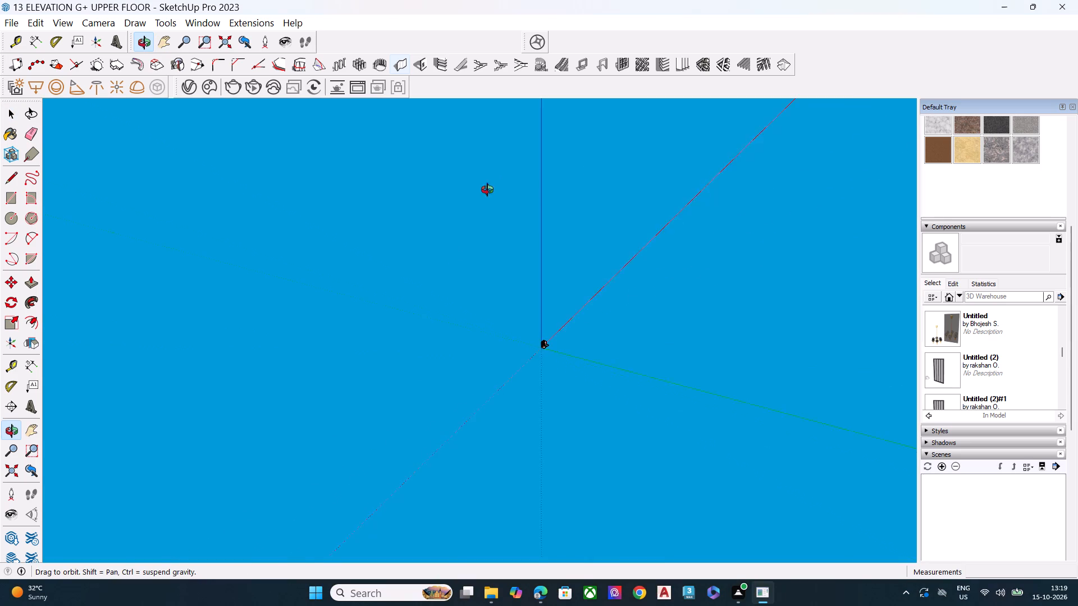
middle_drag(487, 190, 783, 271)
scroll(733, 322, up, 10)
Switch the camera to perspective projection.
click(114, 24)
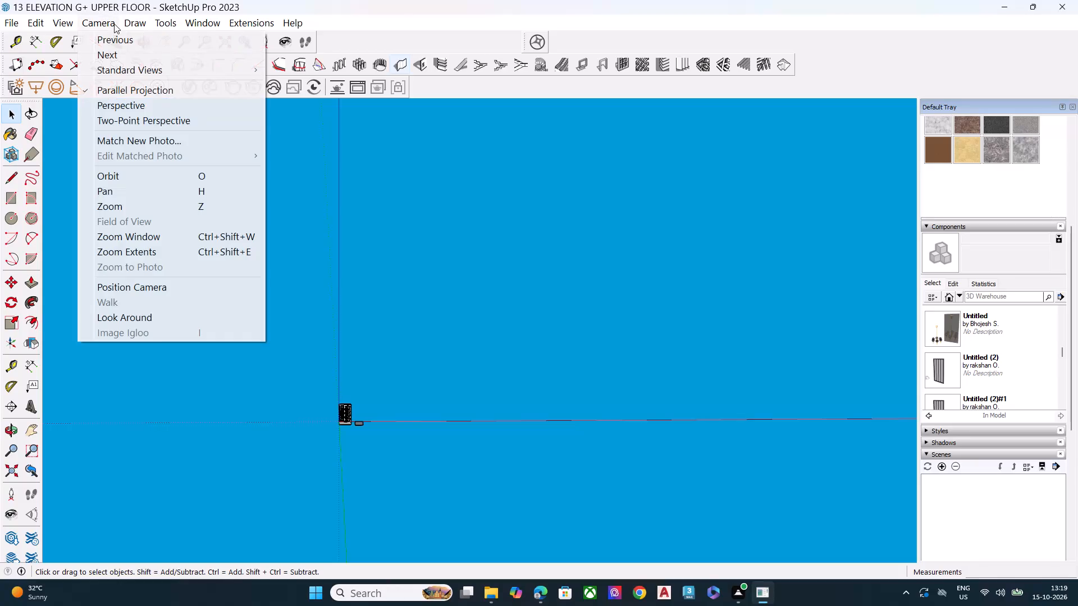
click(111, 101)
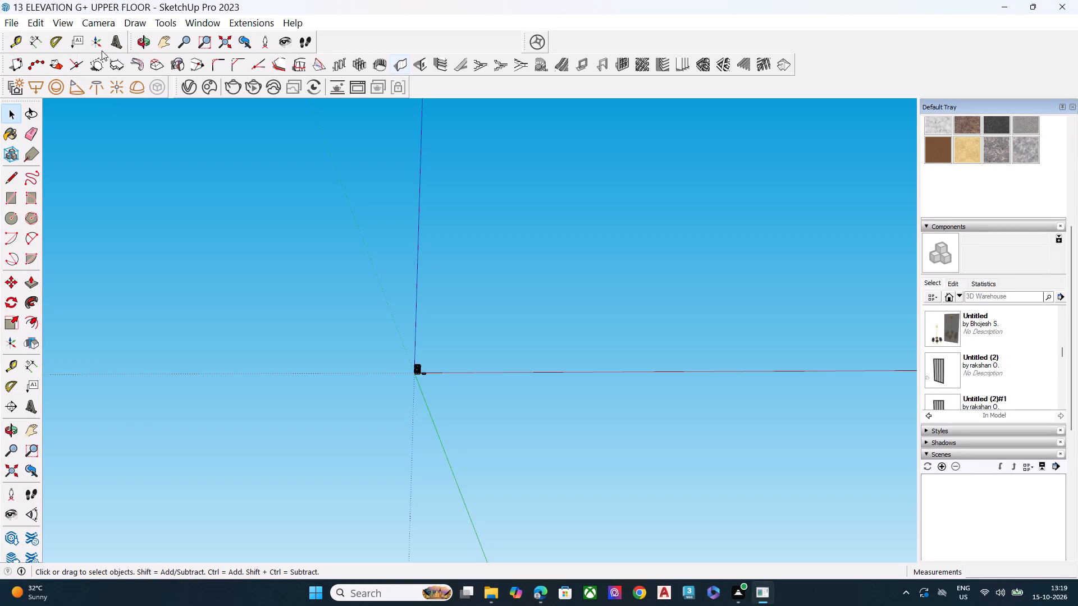
click(94, 19)
key(space)
click(375, 269)
Examine the whole building from its balcony facade round to its side facade in perspective.
middle_drag(410, 291, 394, 402)
scroll(414, 382, up, 20)
scroll(414, 382, up, 4)
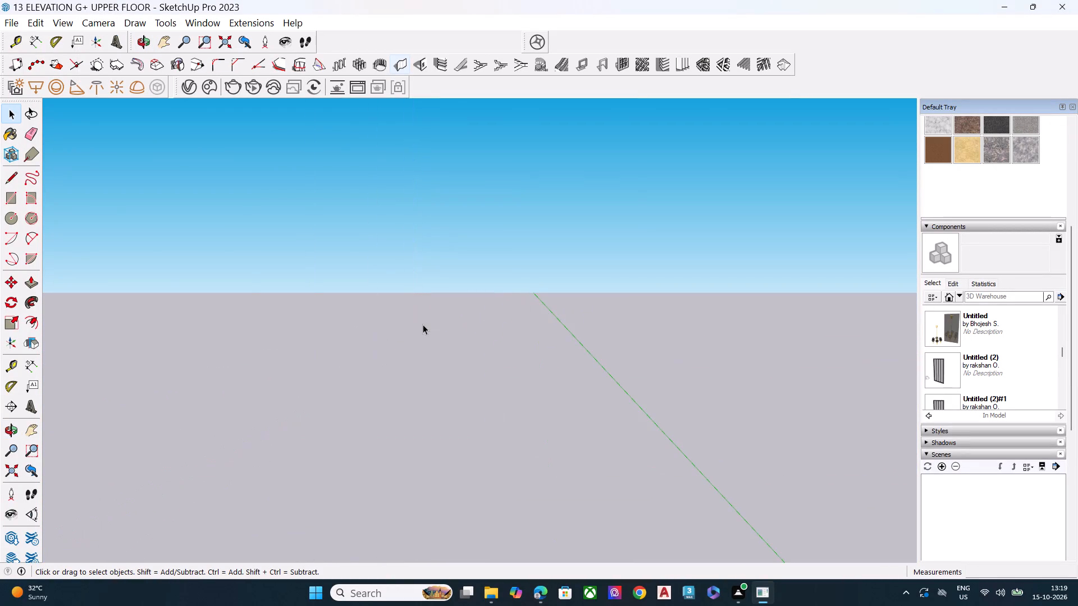
scroll(419, 327, down, 6)
middle_drag(452, 420, 380, 426)
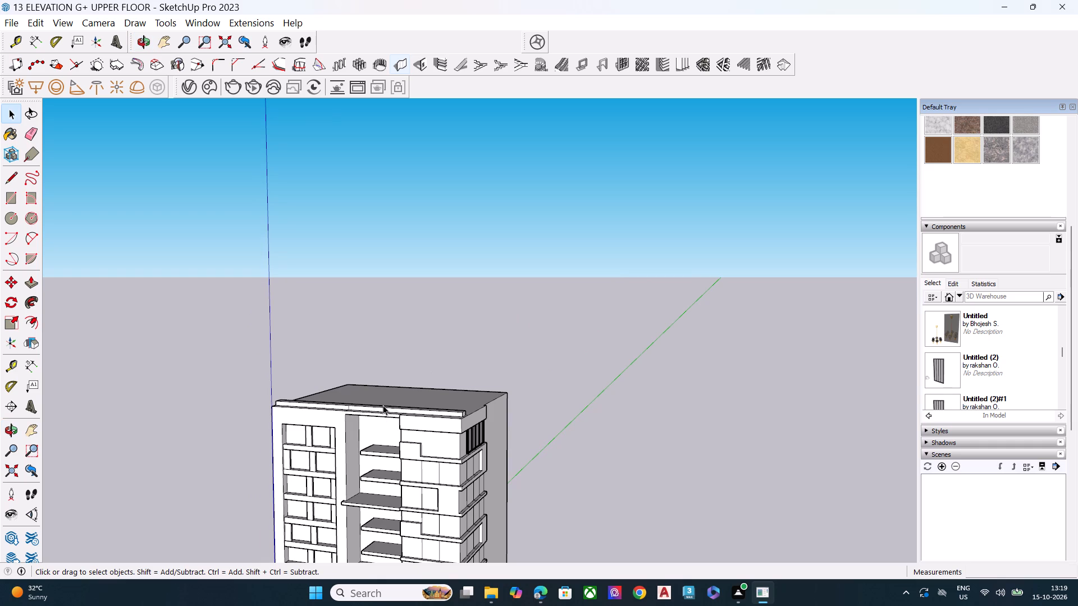
scroll(401, 373, down, 3)
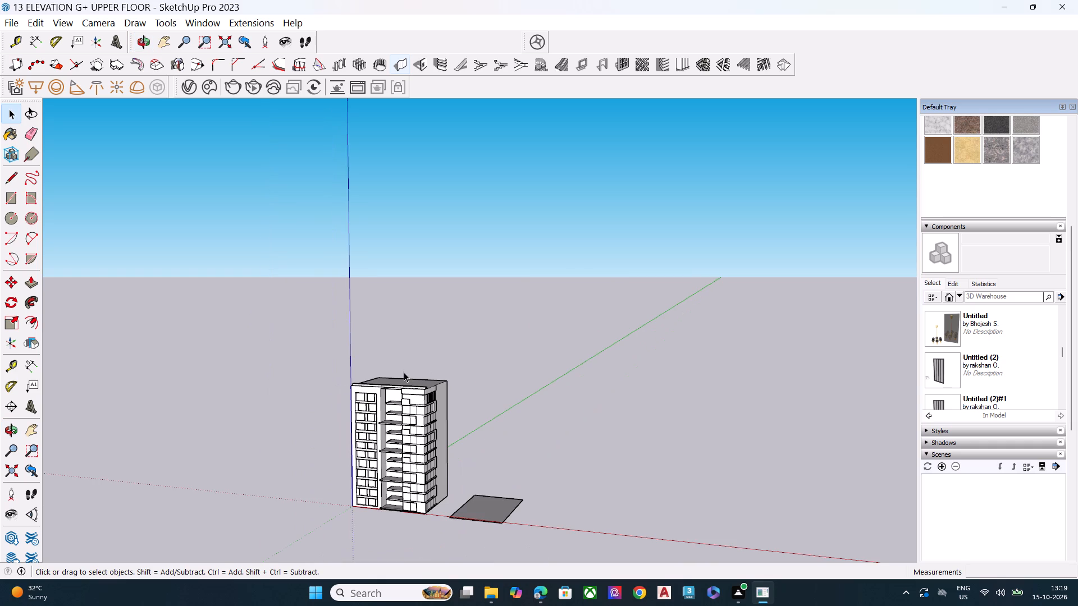
scroll(404, 372, down, 1)
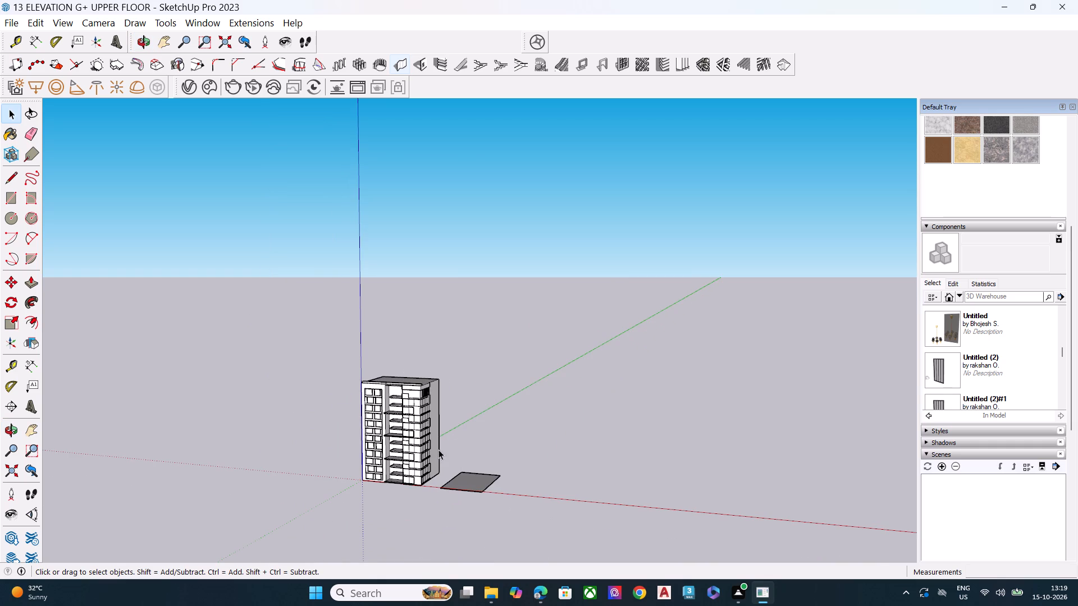
middle_drag(438, 449, 353, 467)
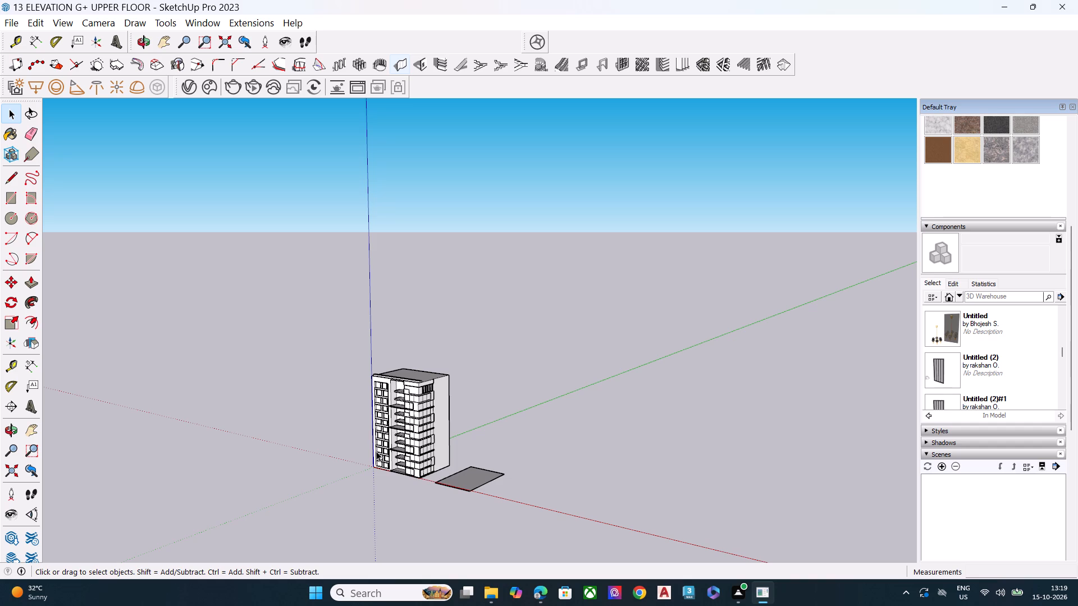
scroll(321, 505, up, 2)
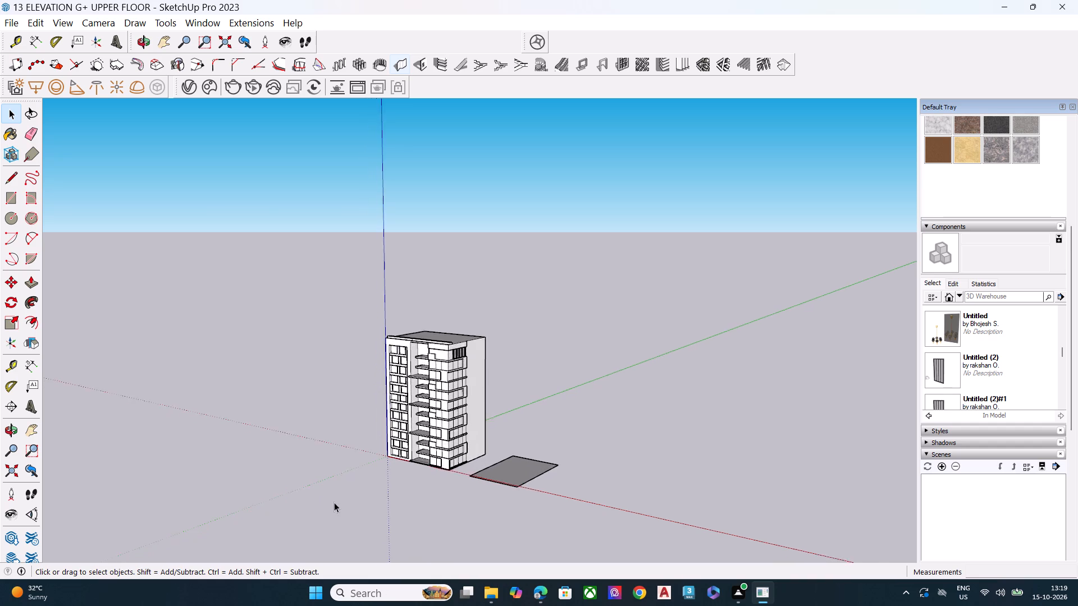
scroll(334, 502, up, 2)
scroll(486, 430, up, 2)
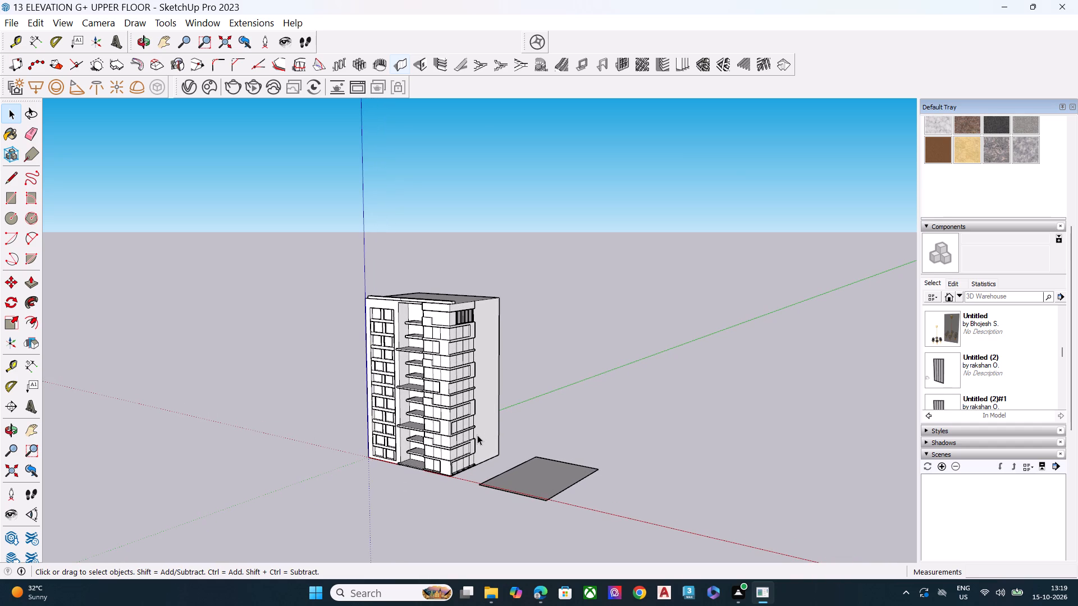
middle_drag(477, 391, 317, 406)
scroll(403, 398, up, 1)
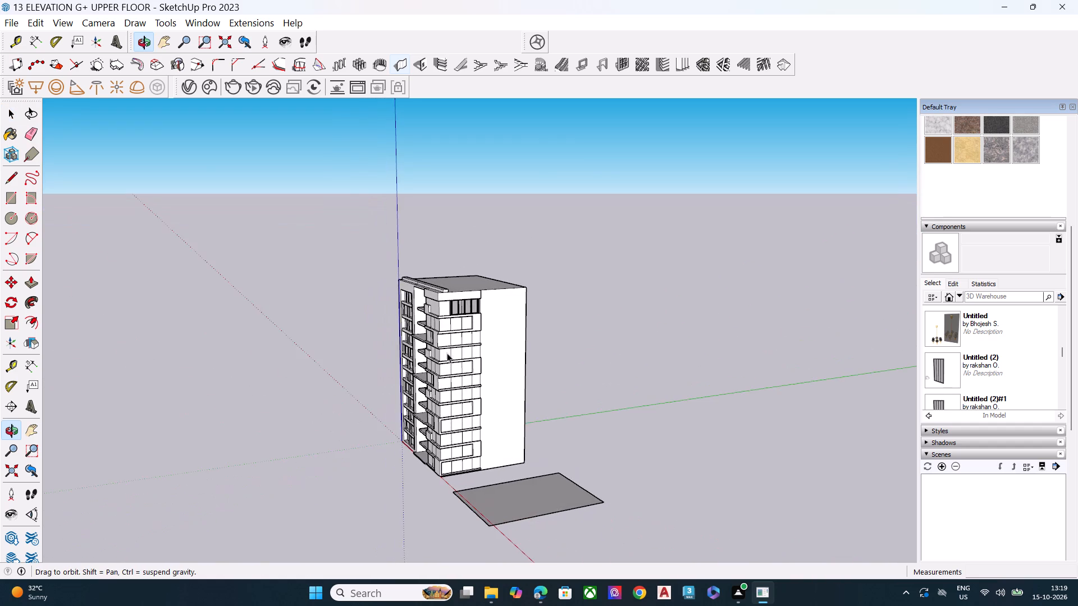
Examine the slatted panel in the top-floor bay of the side facade at close range.
scroll(503, 325, up, 6)
scroll(510, 318, down, 1)
scroll(510, 318, up, 2)
scroll(518, 263, up, 4)
scroll(518, 263, down, 1)
scroll(518, 263, up, 12)
scroll(518, 287, down, 1)
scroll(518, 287, up, 2)
scroll(518, 287, down, 3)
scroll(518, 288, up, 1)
scroll(518, 288, down, 1)
scroll(518, 288, up, 3)
scroll(518, 295, down, 2)
scroll(518, 297, up, 3)
scroll(518, 298, down, 7)
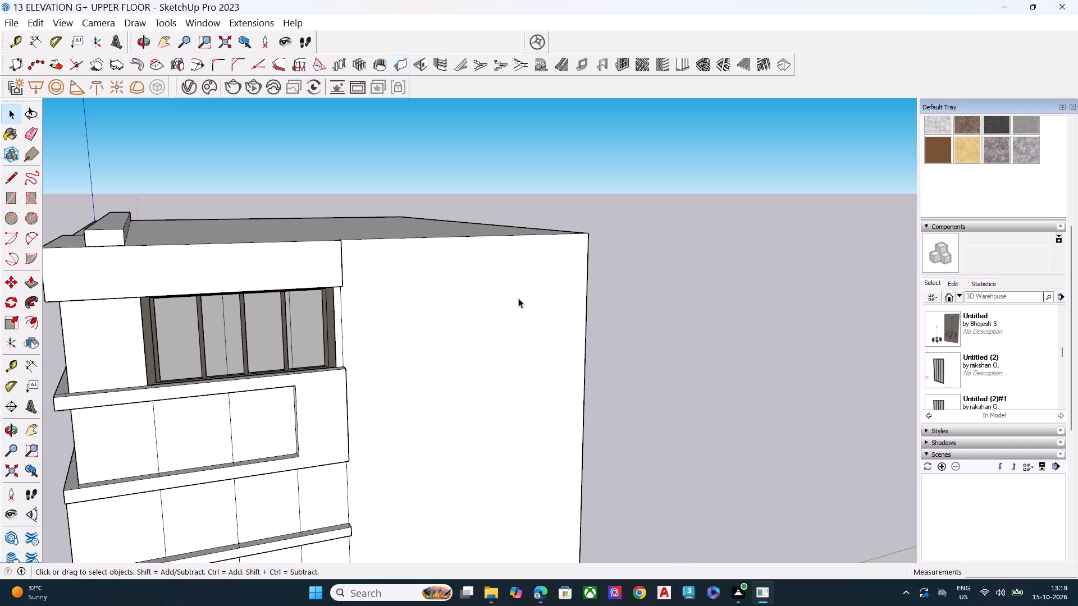
scroll(467, 260, down, 8)
scroll(284, 341, up, 10)
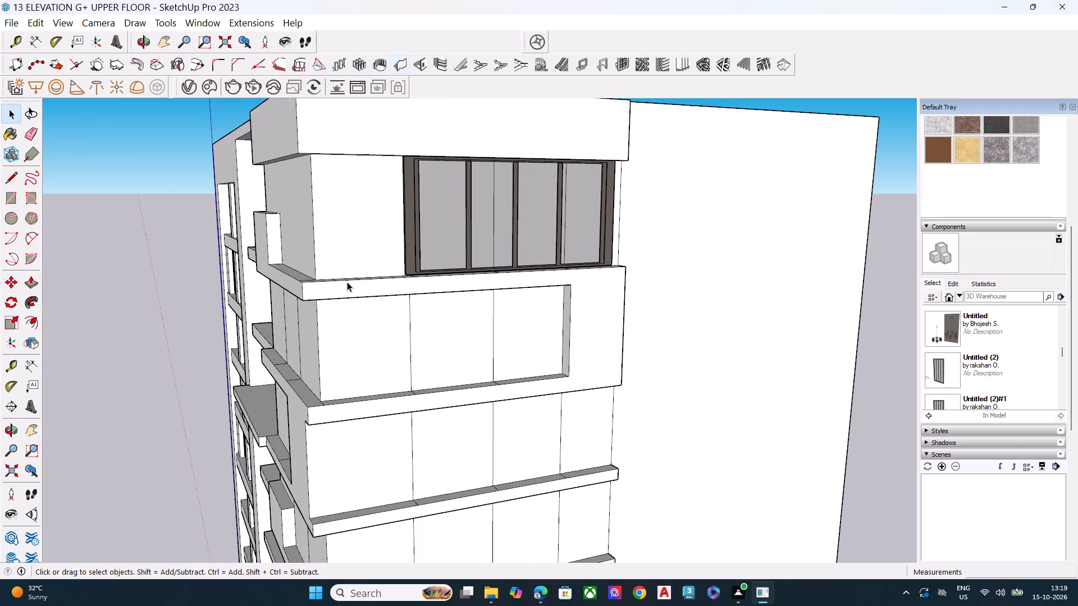
scroll(415, 207, up, 1)
scroll(415, 207, down, 1)
scroll(415, 207, up, 9)
scroll(406, 170, down, 1)
scroll(406, 170, up, 4)
scroll(396, 194, down, 4)
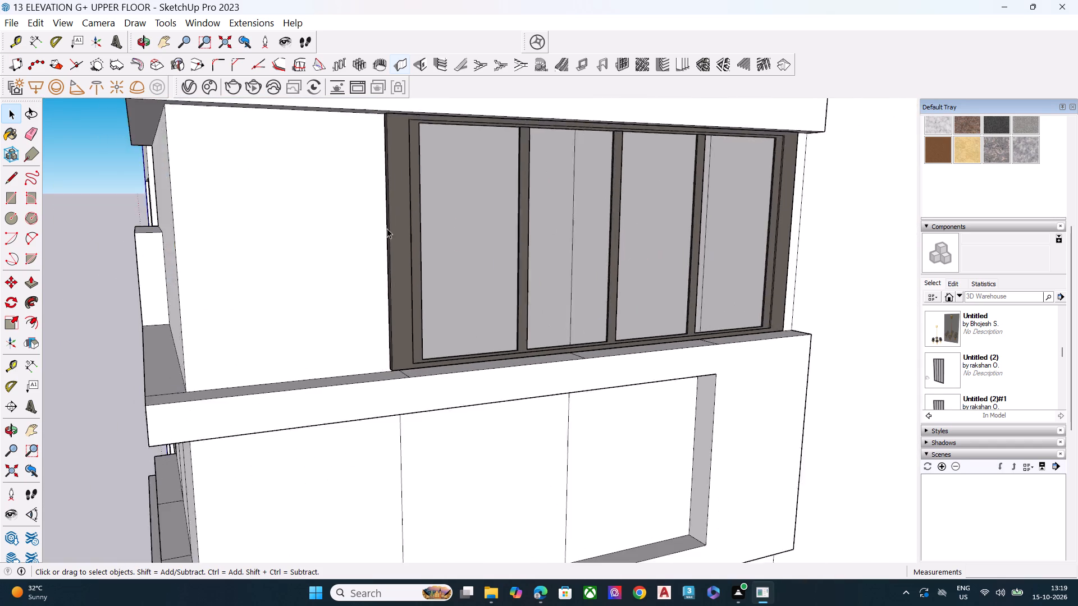
scroll(387, 228, down, 1)
middle_drag(404, 235, 408, 215)
scroll(418, 175, up, 2)
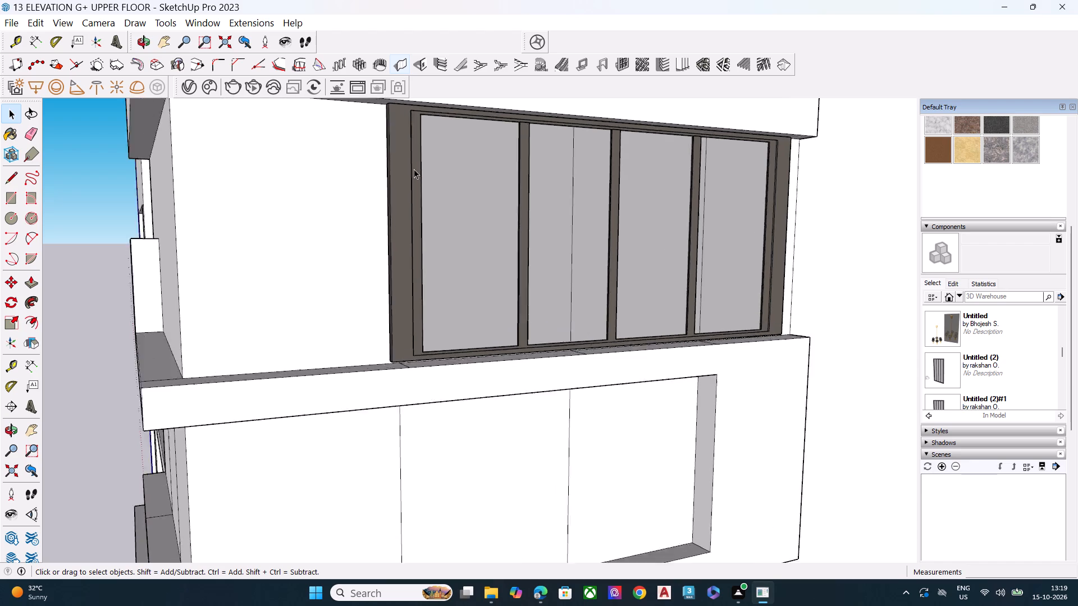
scroll(414, 169, up, 5)
Scale the top-floor slatted panel of the side facade along the red axis to about 0.95, narrowing its edge nearer the balcony facade.
click(380, 192)
scroll(386, 238, down, 5)
key(s)
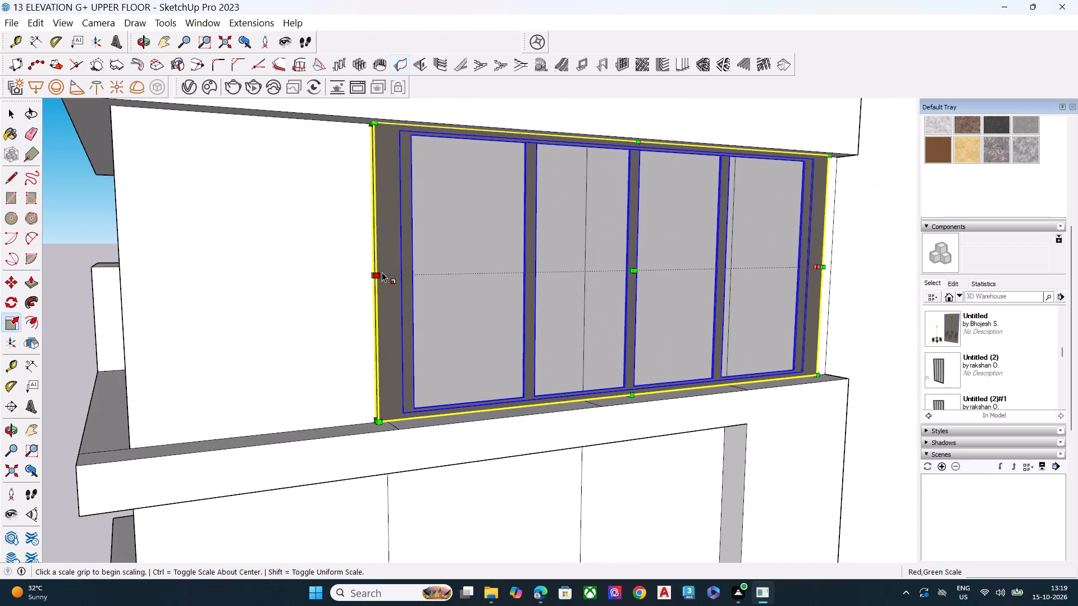
scroll(372, 274, up, 6)
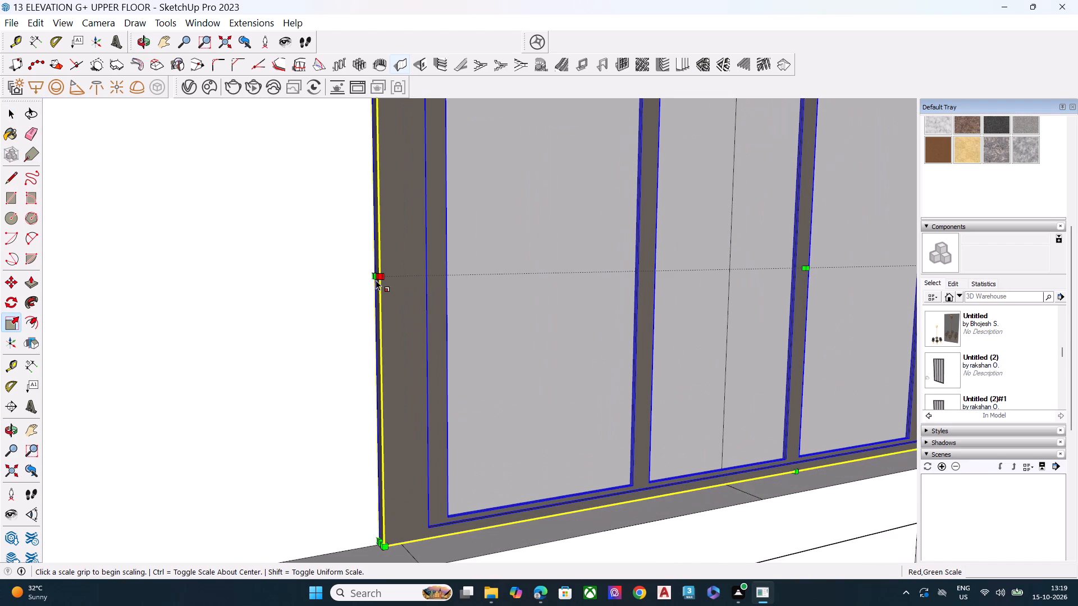
middle_drag(389, 287, 385, 355)
scroll(382, 332, up, 5)
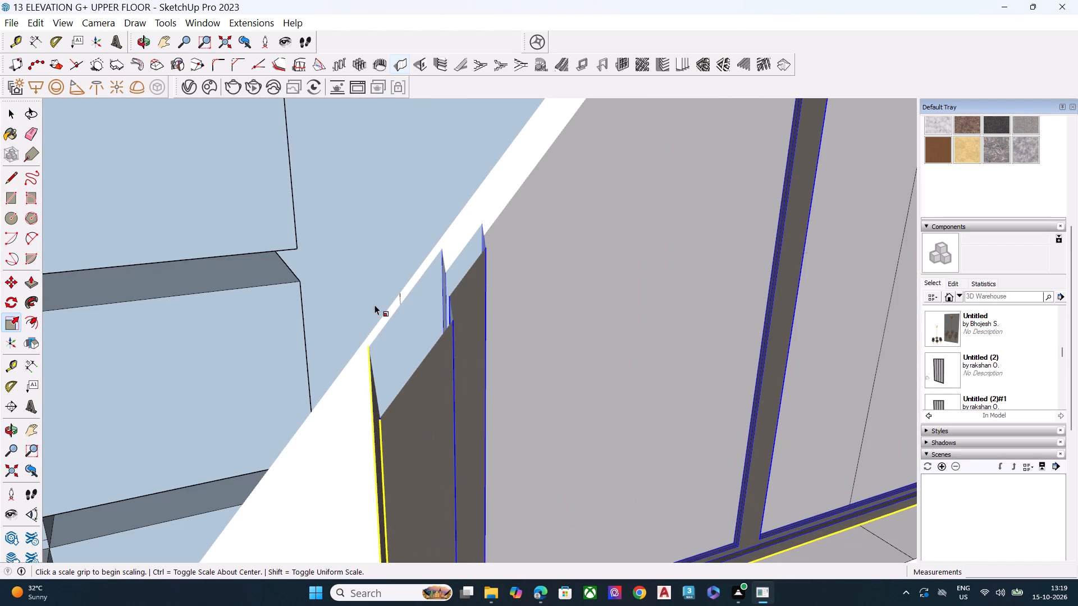
scroll(373, 310, down, 5)
scroll(373, 311, up, 9)
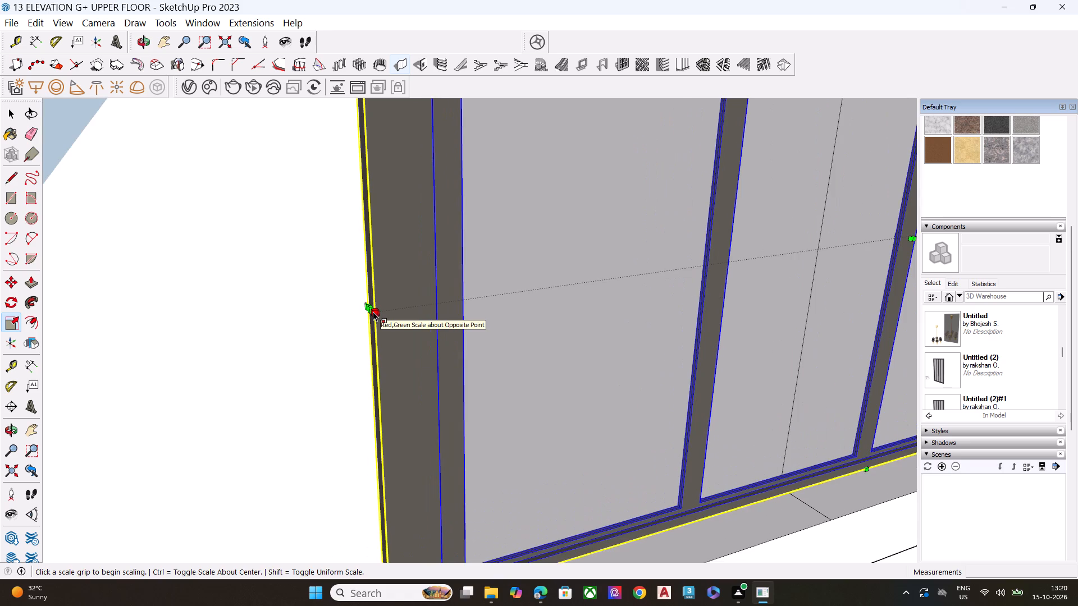
scroll(373, 311, up, 8)
scroll(373, 311, down, 4)
scroll(377, 314, up, 2)
scroll(385, 317, down, 5)
scroll(431, 319, up, 1)
scroll(476, 302, down, 5)
scroll(497, 310, up, 1)
scroll(503, 314, down, 8)
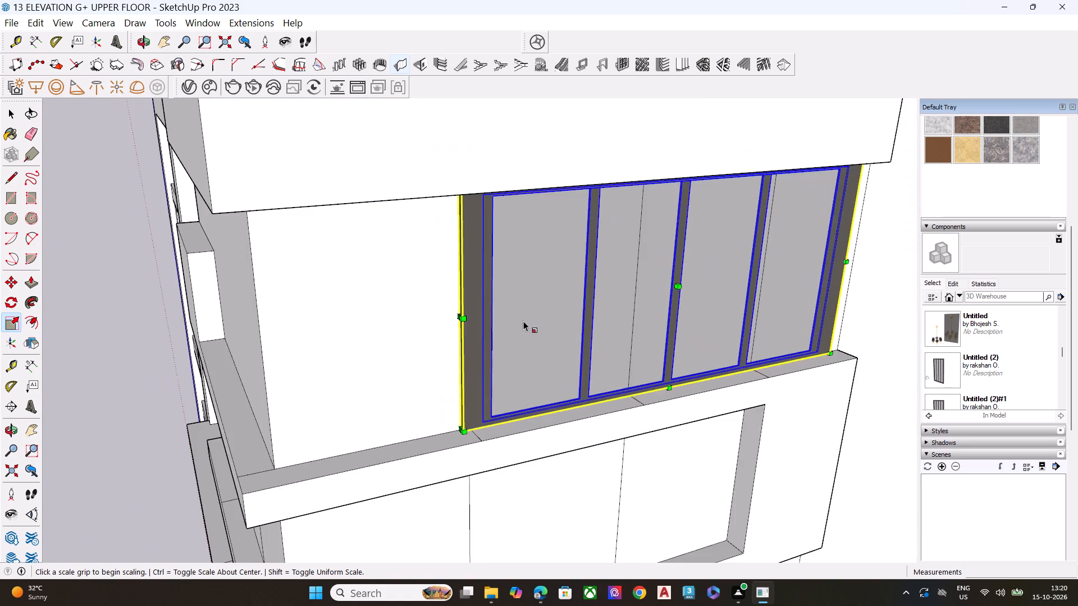
scroll(523, 321, down, 5)
middle_drag(333, 332, 390, 265)
scroll(390, 264, up, 5)
scroll(394, 517, down, 2)
middle_drag(477, 361, 472, 423)
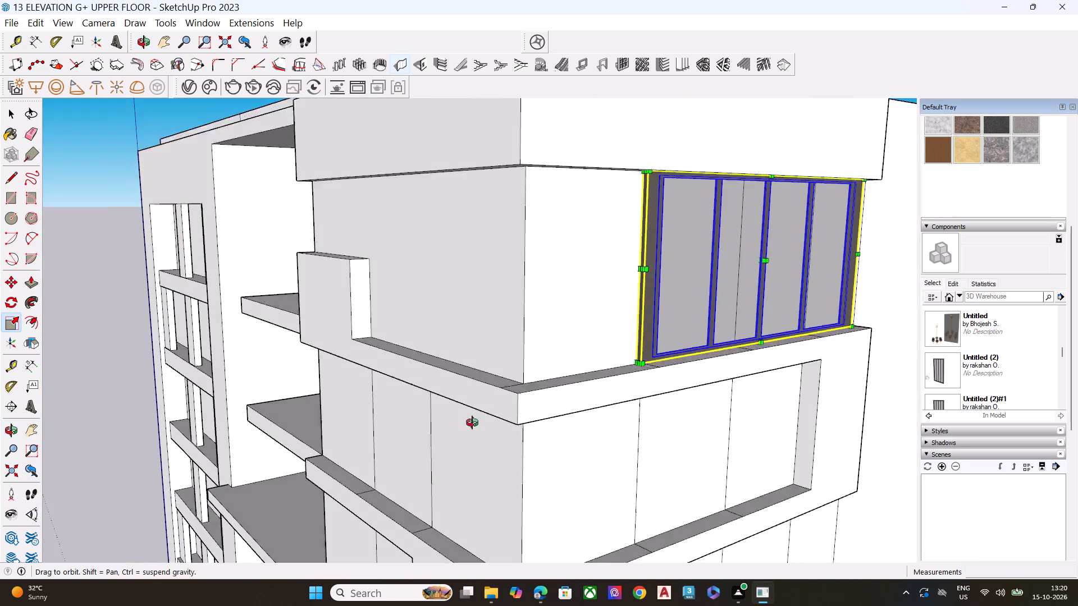
middle_drag(472, 423, 472, 447)
scroll(547, 283, up, 10)
scroll(514, 231, up, 7)
scroll(473, 244, down, 2)
scroll(472, 249, up, 2)
scroll(472, 250, down, 2)
scroll(471, 252, up, 1)
scroll(471, 252, down, 5)
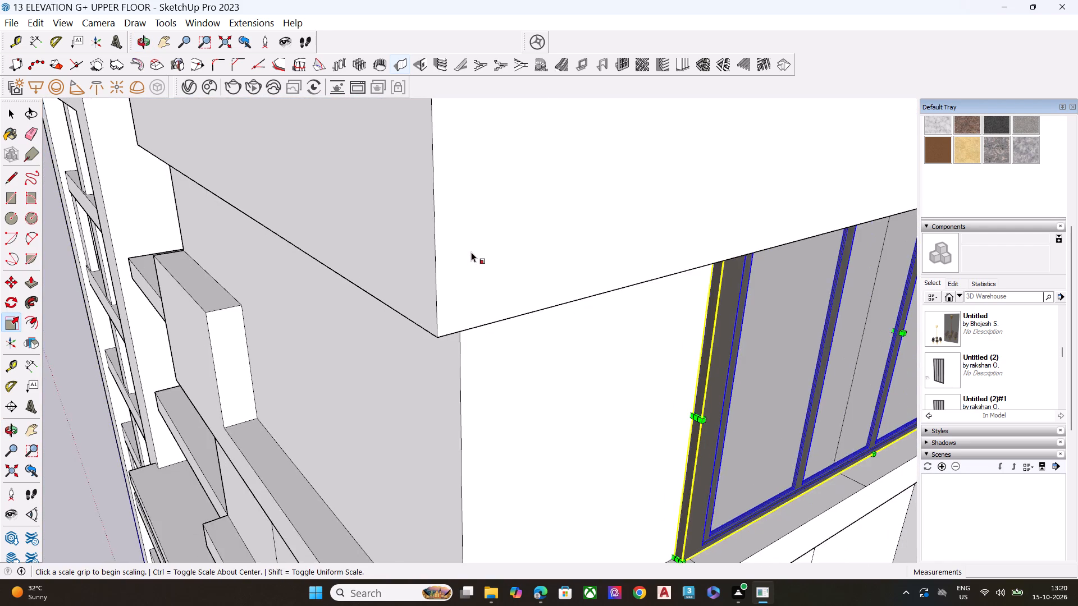
scroll(471, 252, up, 9)
scroll(471, 252, down, 6)
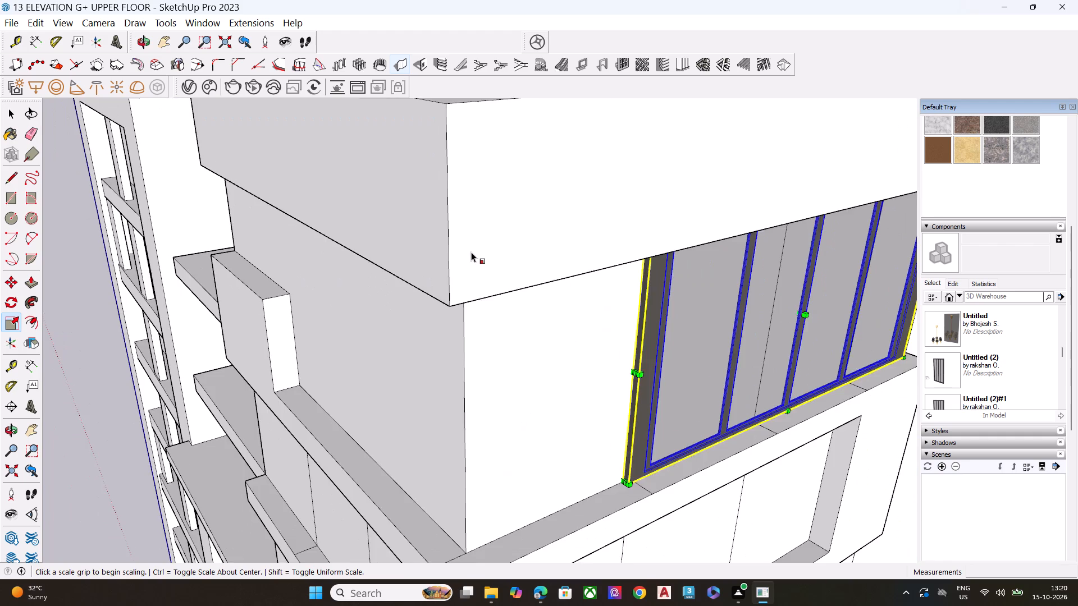
scroll(471, 252, down, 7)
middle_drag(505, 319, 519, 309)
scroll(551, 315, up, 7)
scroll(576, 313, down, 7)
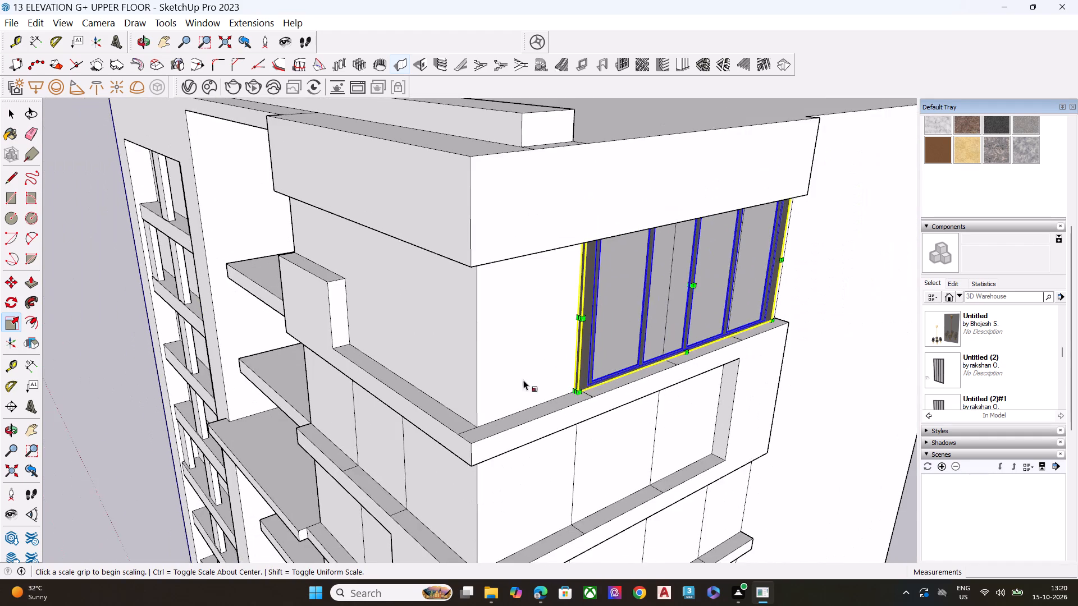
scroll(523, 380, down, 2)
scroll(552, 197, up, 2)
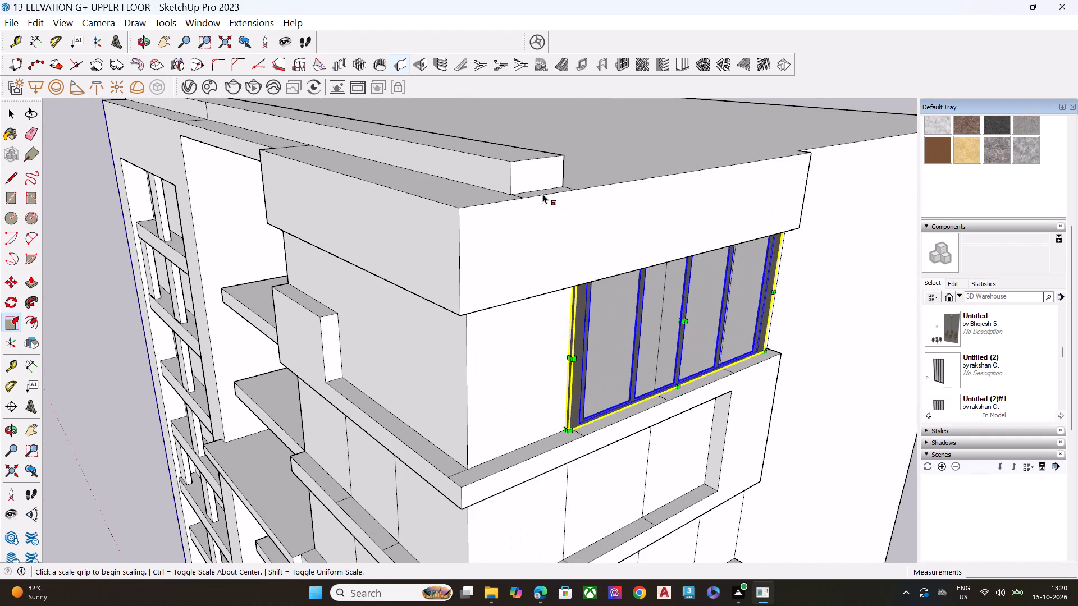
scroll(586, 337, up, 3)
key(s)
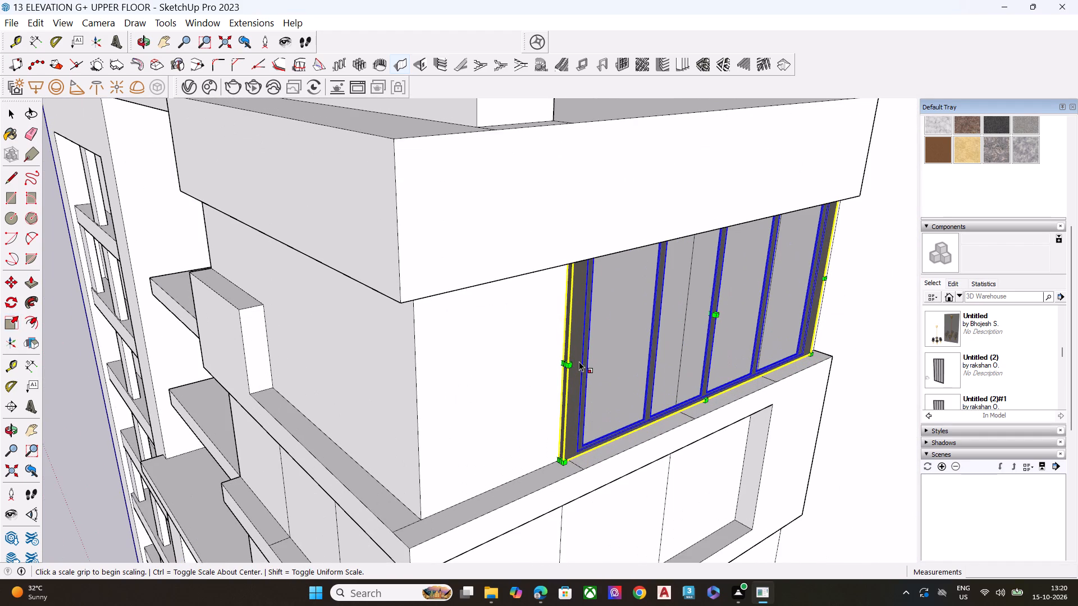
click(562, 363)
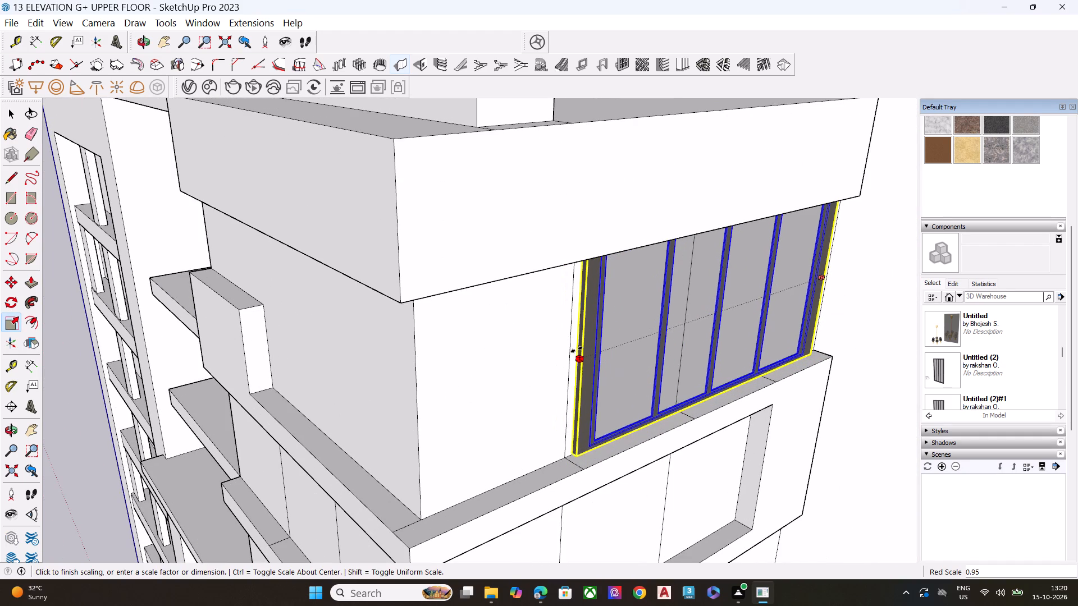
click(572, 351)
key(space)
Examine how the narrowed top-floor panel sits in its bay, especially its far edge beside the blank wall.
scroll(517, 344, down, 6)
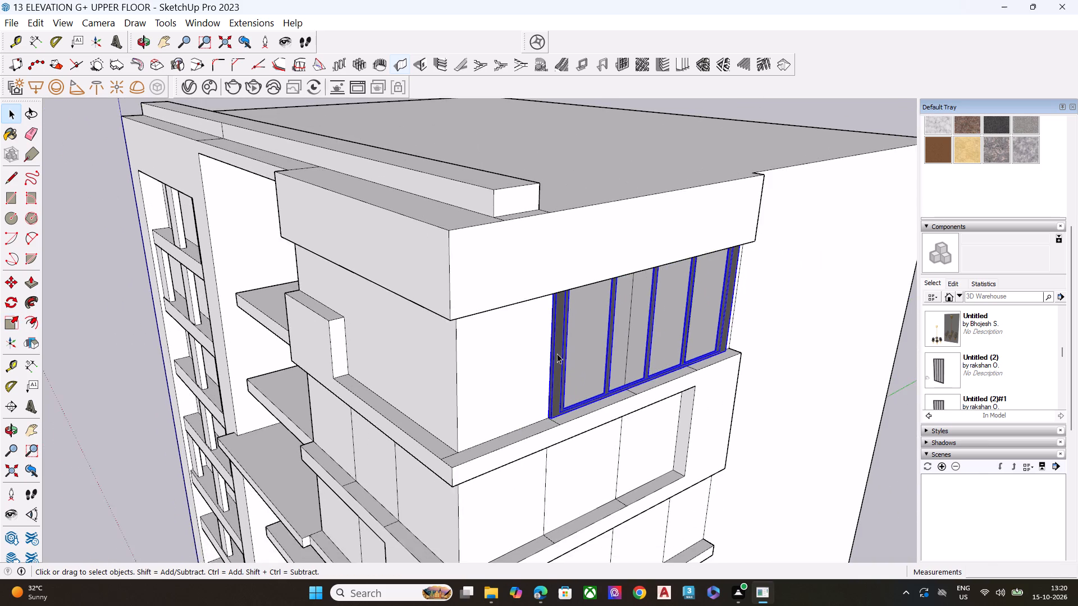
middle_drag(582, 360, 329, 307)
scroll(506, 272, down, 5)
scroll(504, 262, up, 1)
scroll(501, 258, down, 1)
scroll(496, 257, up, 4)
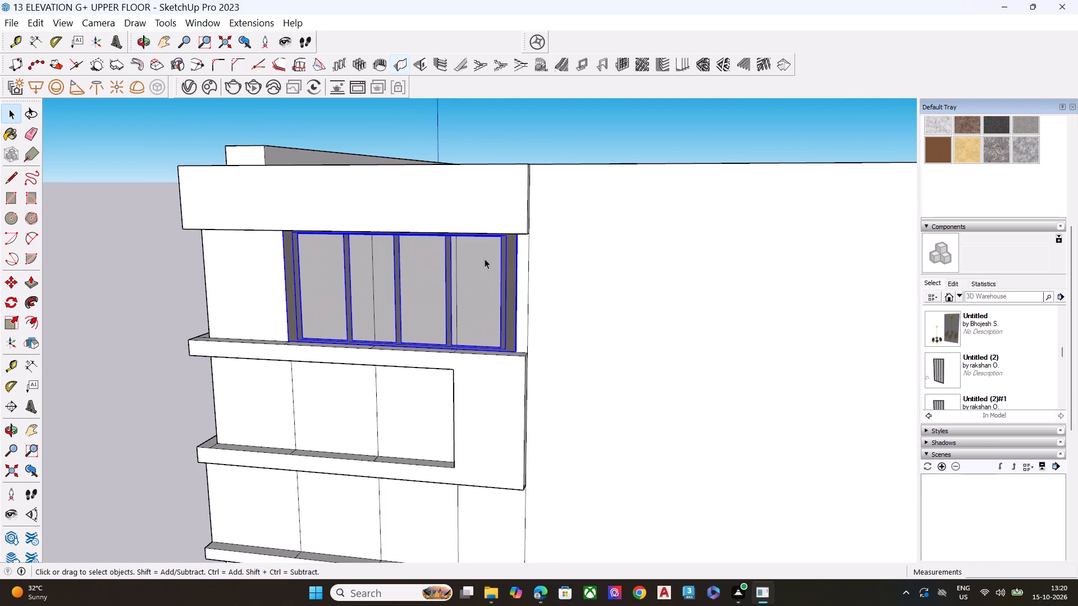
click(509, 272)
scroll(509, 272, up, 2)
scroll(509, 272, down, 1)
scroll(509, 272, up, 5)
middle_drag(479, 229, 467, 198)
scroll(467, 154, up, 7)
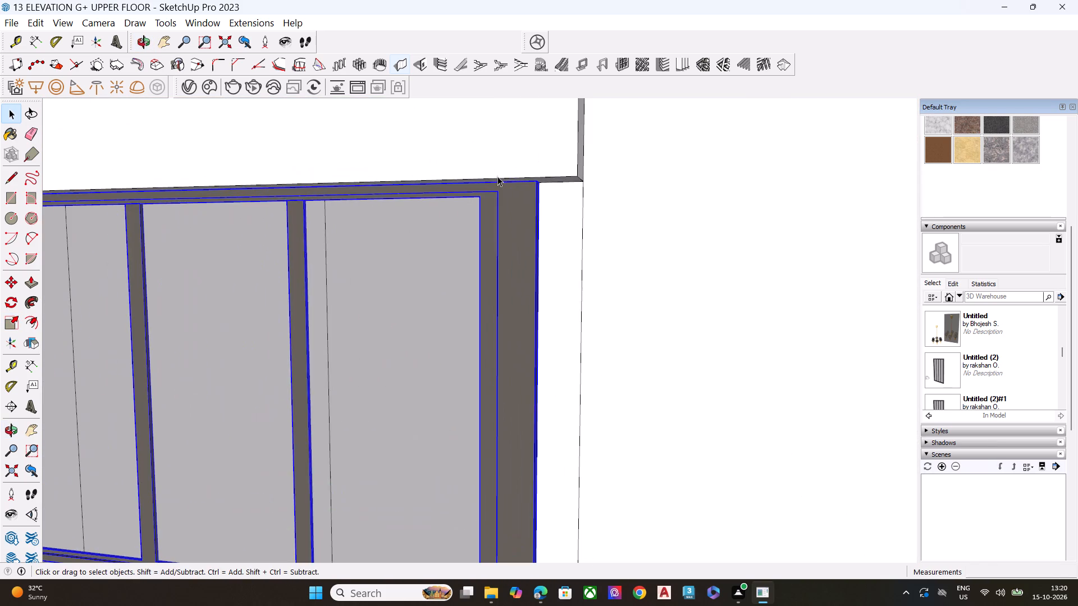
middle_drag(506, 185, 434, 157)
middle_drag(435, 157, 455, 162)
scroll(418, 198, down, 1)
scroll(417, 201, up, 1)
scroll(415, 208, down, 6)
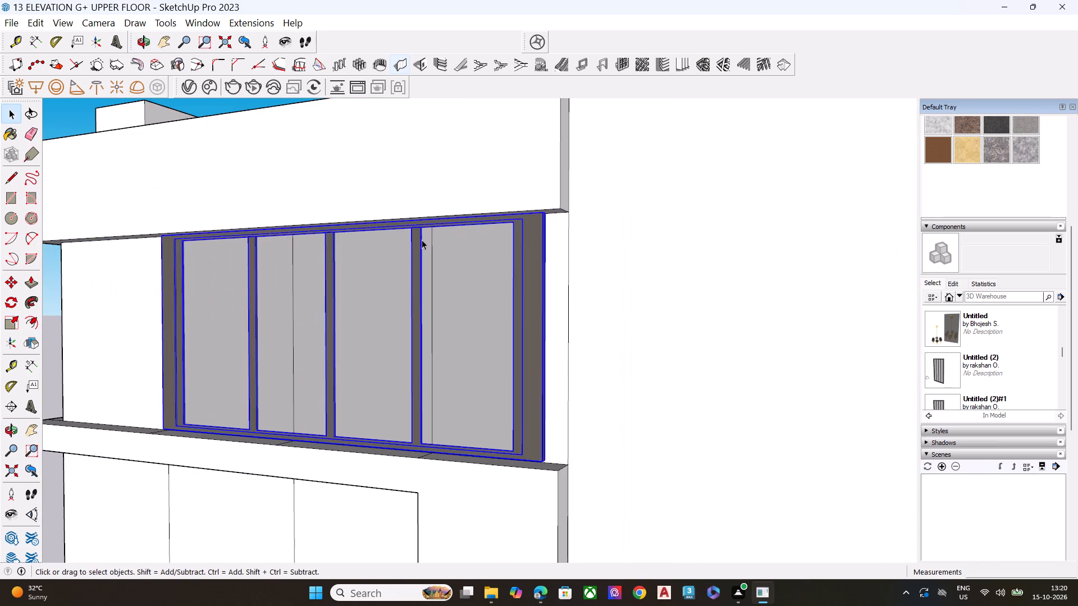
scroll(424, 241, down, 9)
scroll(611, 276, up, 1)
middle_drag(577, 292, 394, 362)
scroll(373, 365, up, 10)
scroll(415, 357, down, 12)
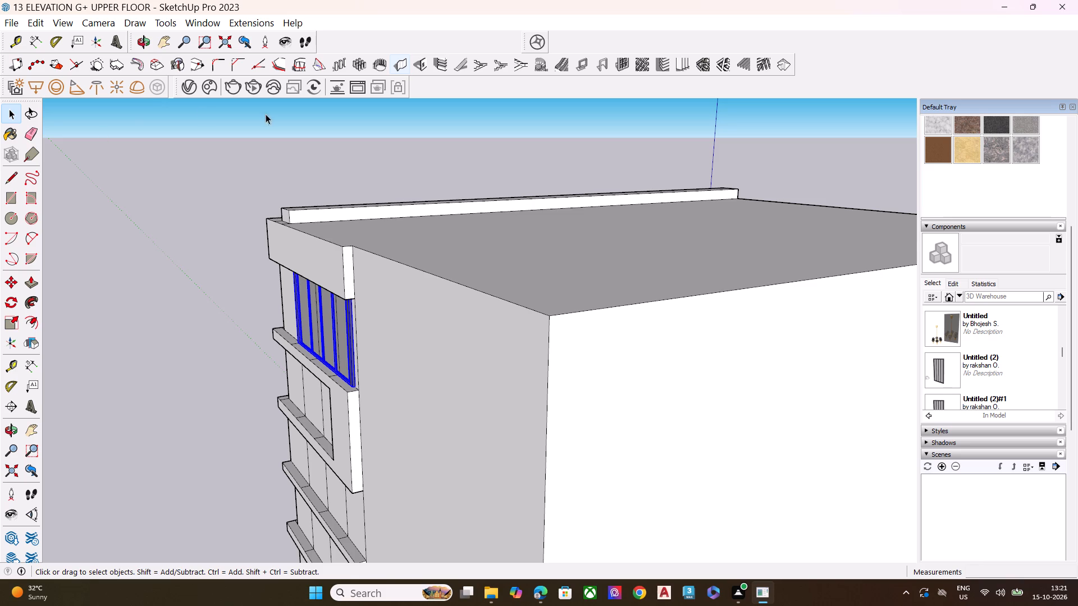
Examine the building from its balcony side round to the blank rear wall and the roof corner at close range.
scroll(418, 290, down, 8)
middle_drag(430, 350, 880, 364)
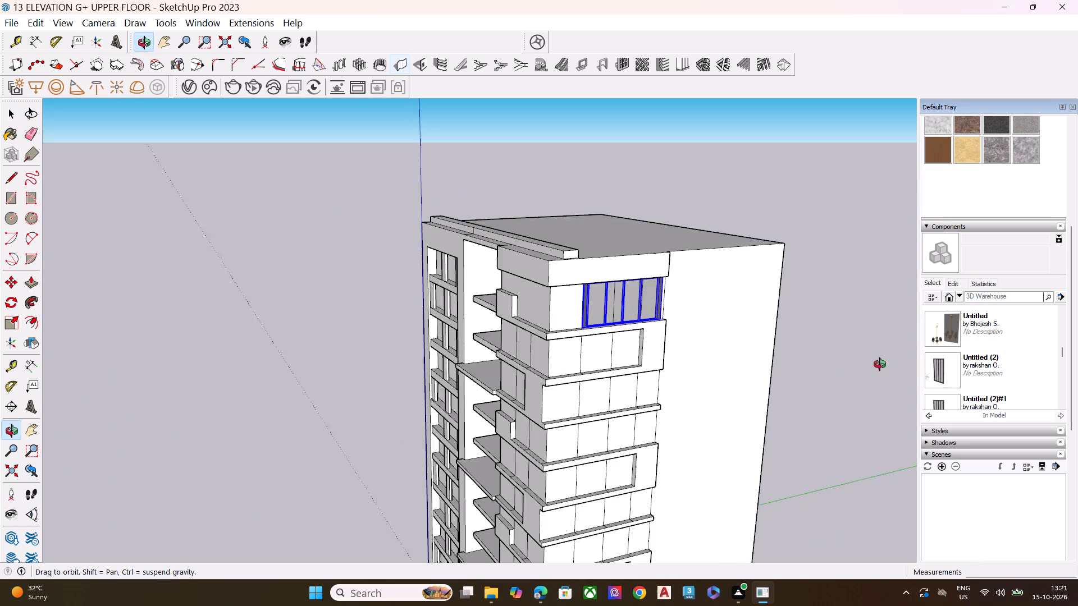
middle_drag(880, 364, 504, 352)
scroll(504, 352, up, 9)
scroll(509, 330, down, 9)
scroll(612, 241, up, 2)
scroll(604, 231, down, 1)
scroll(602, 231, up, 8)
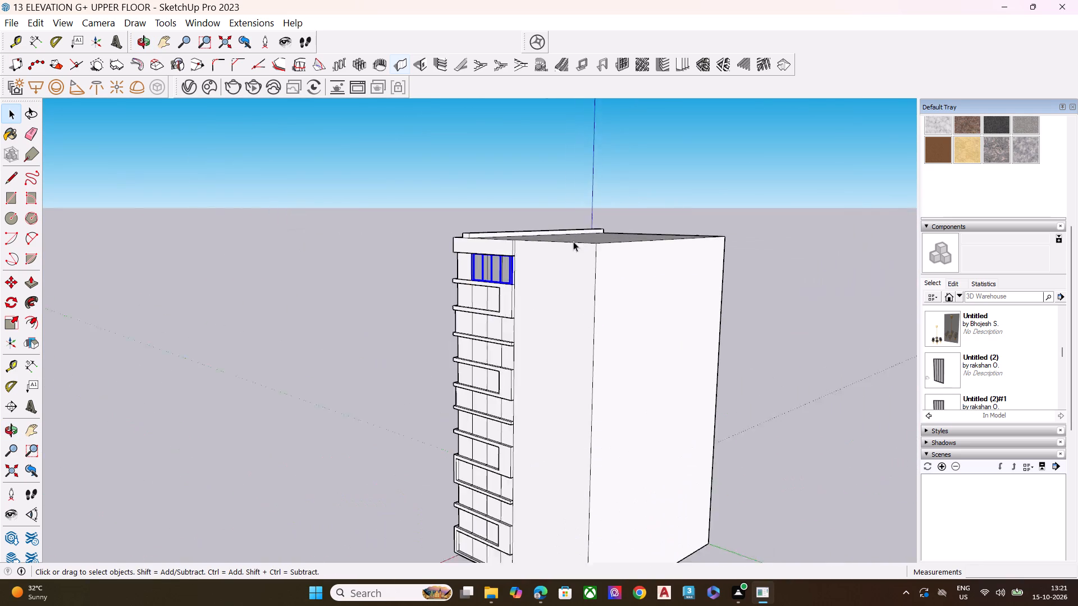
scroll(573, 241, up, 1)
scroll(568, 252, down, 2)
scroll(599, 236, up, 20)
scroll(599, 236, up, 5)
middle_drag(599, 236, 568, 316)
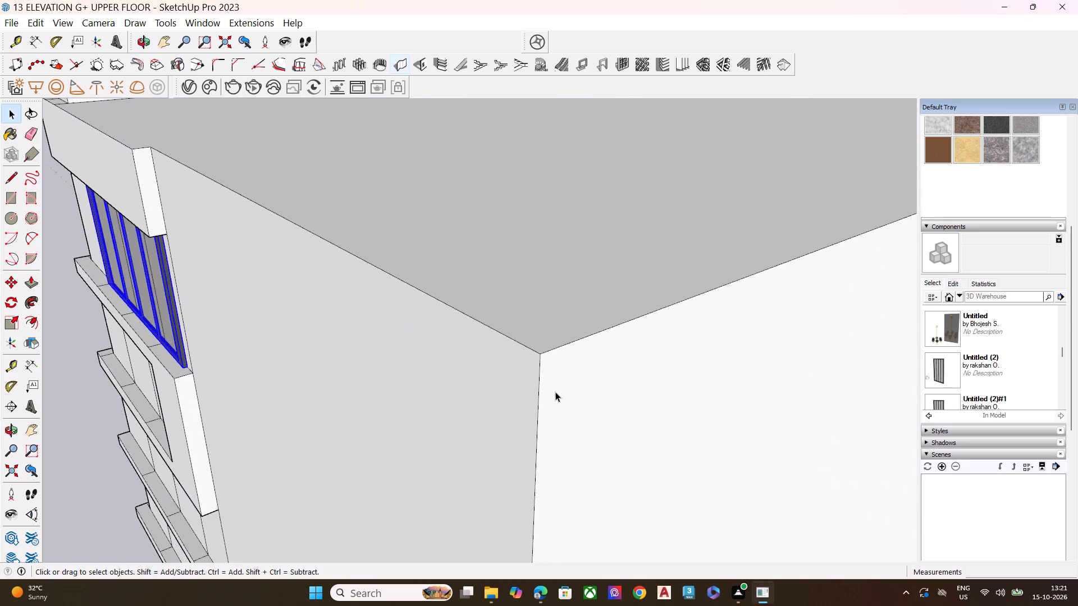
scroll(555, 392, up, 9)
scroll(536, 397, down, 10)
scroll(539, 395, up, 1)
scroll(539, 395, down, 1)
scroll(539, 395, up, 5)
scroll(539, 395, down, 3)
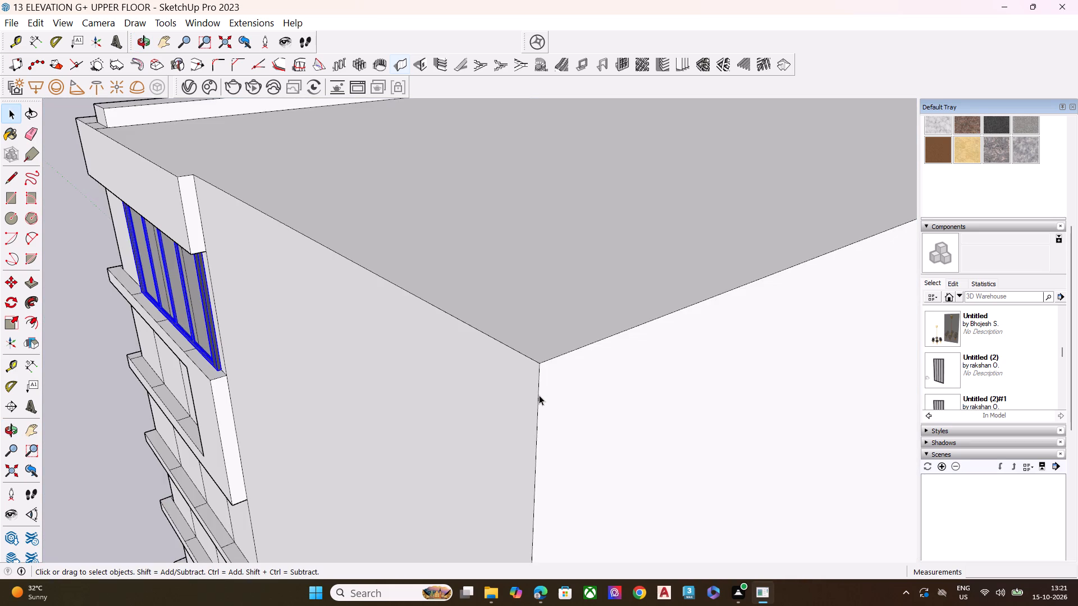
scroll(539, 395, up, 4)
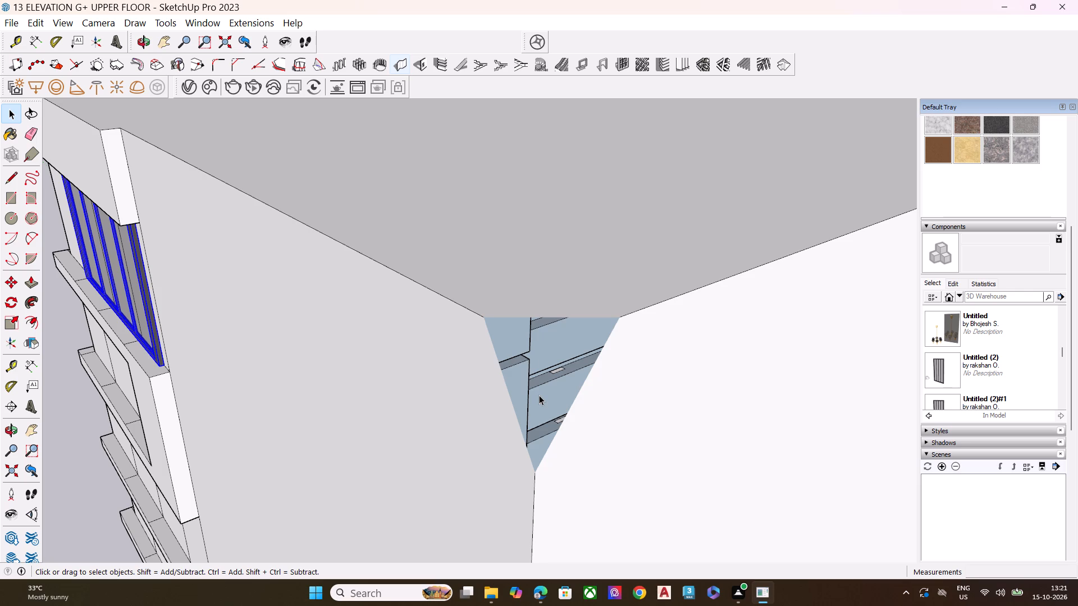
middle_drag(468, 378, 573, 371)
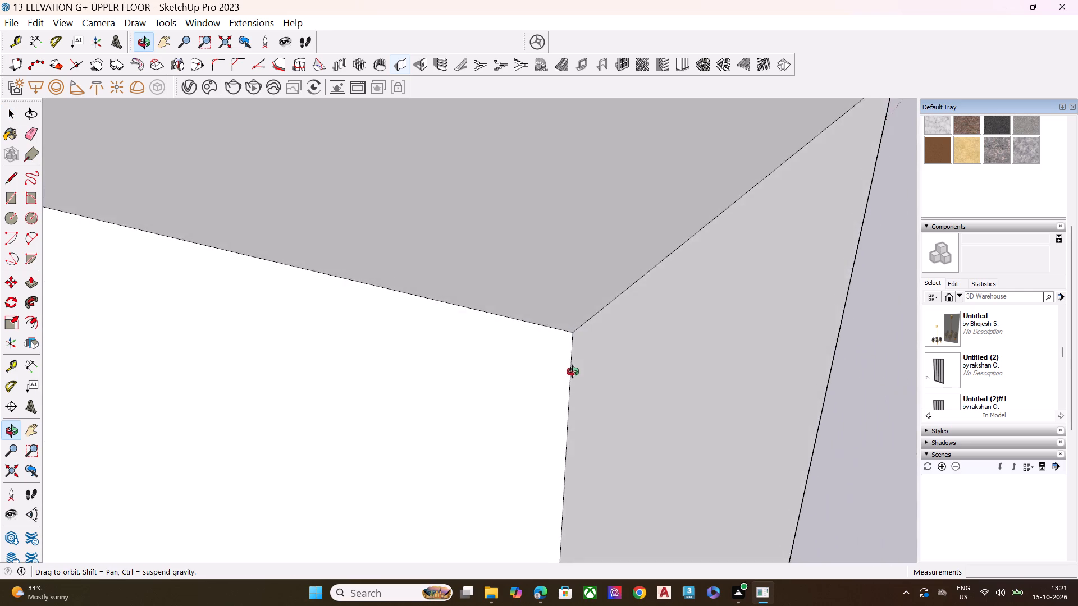
middle_drag(573, 371, 354, 372)
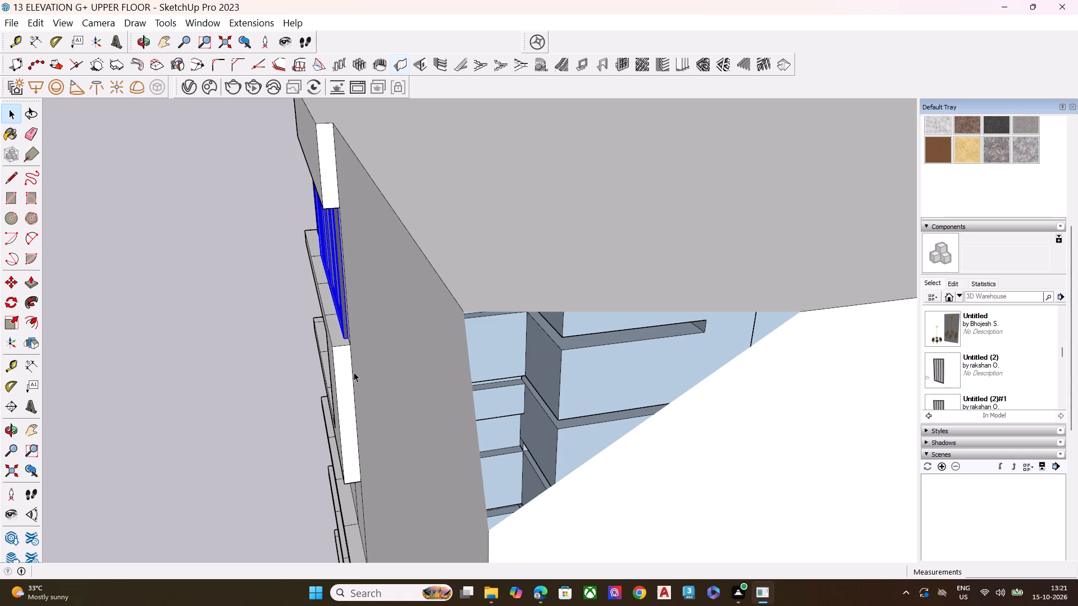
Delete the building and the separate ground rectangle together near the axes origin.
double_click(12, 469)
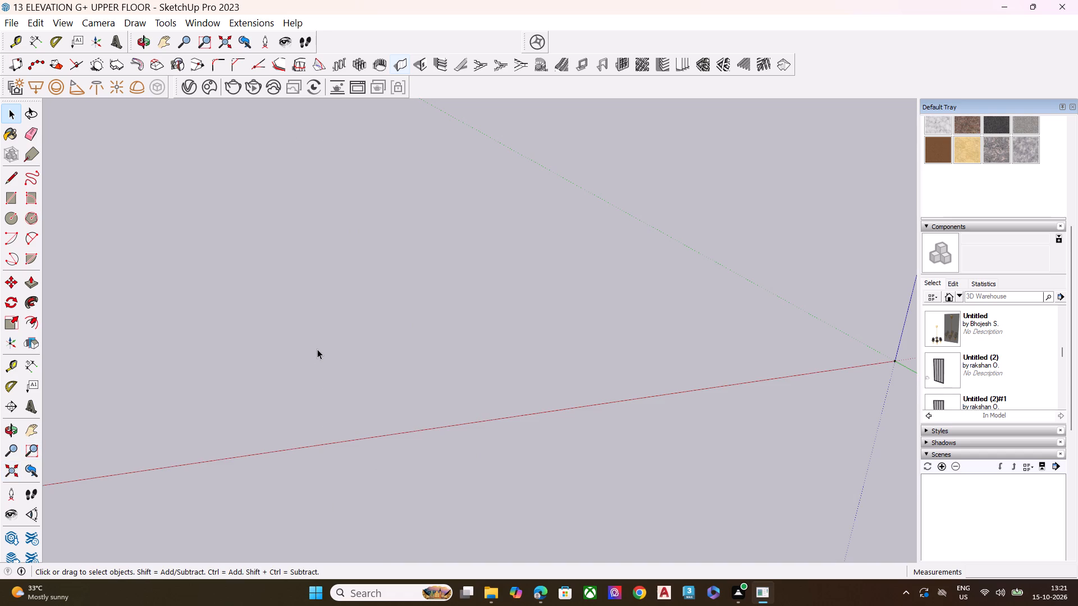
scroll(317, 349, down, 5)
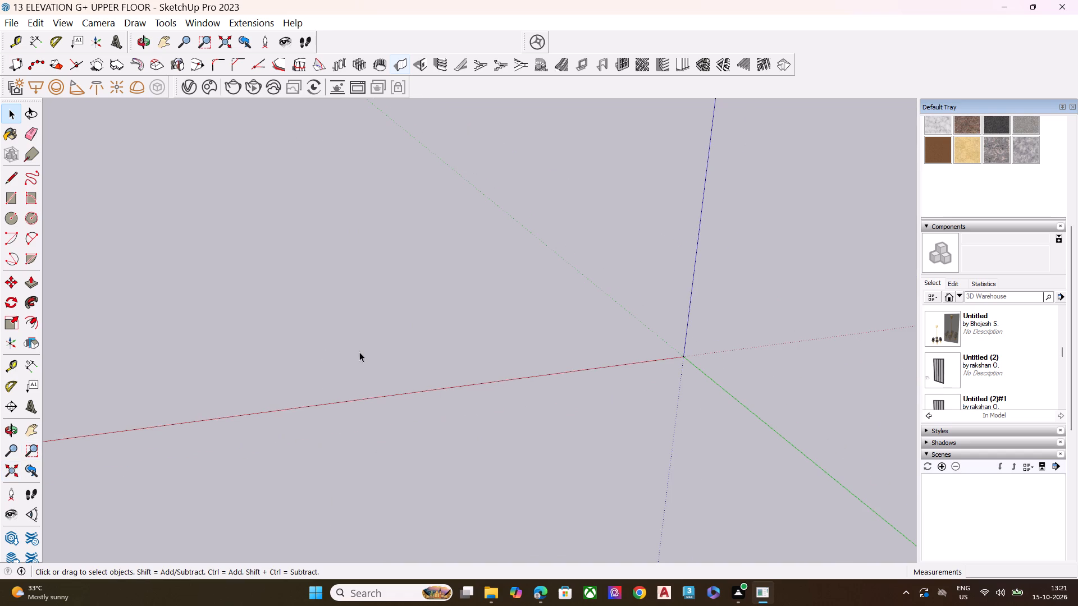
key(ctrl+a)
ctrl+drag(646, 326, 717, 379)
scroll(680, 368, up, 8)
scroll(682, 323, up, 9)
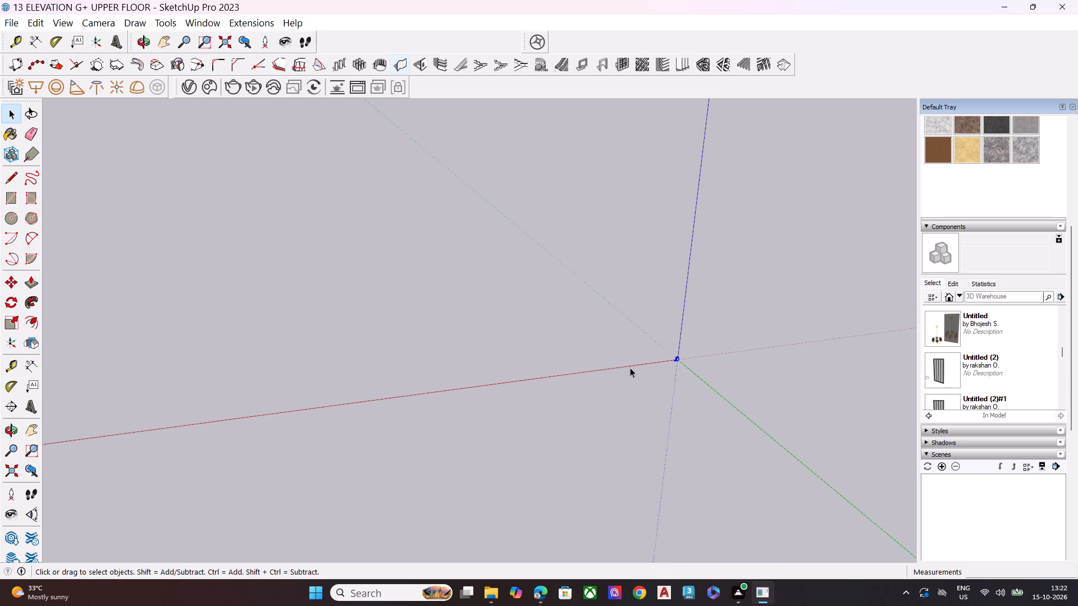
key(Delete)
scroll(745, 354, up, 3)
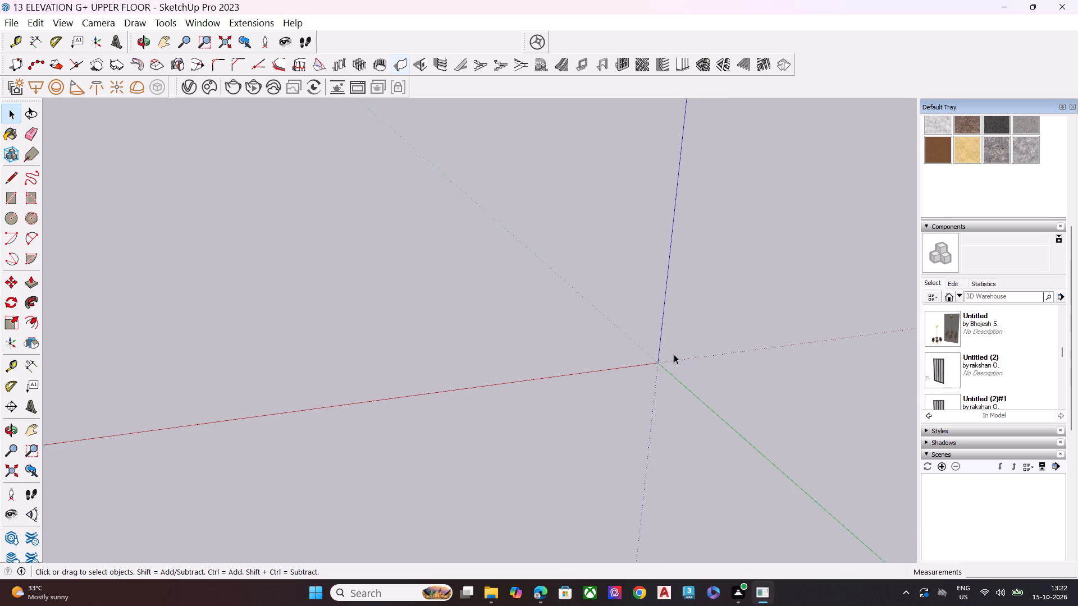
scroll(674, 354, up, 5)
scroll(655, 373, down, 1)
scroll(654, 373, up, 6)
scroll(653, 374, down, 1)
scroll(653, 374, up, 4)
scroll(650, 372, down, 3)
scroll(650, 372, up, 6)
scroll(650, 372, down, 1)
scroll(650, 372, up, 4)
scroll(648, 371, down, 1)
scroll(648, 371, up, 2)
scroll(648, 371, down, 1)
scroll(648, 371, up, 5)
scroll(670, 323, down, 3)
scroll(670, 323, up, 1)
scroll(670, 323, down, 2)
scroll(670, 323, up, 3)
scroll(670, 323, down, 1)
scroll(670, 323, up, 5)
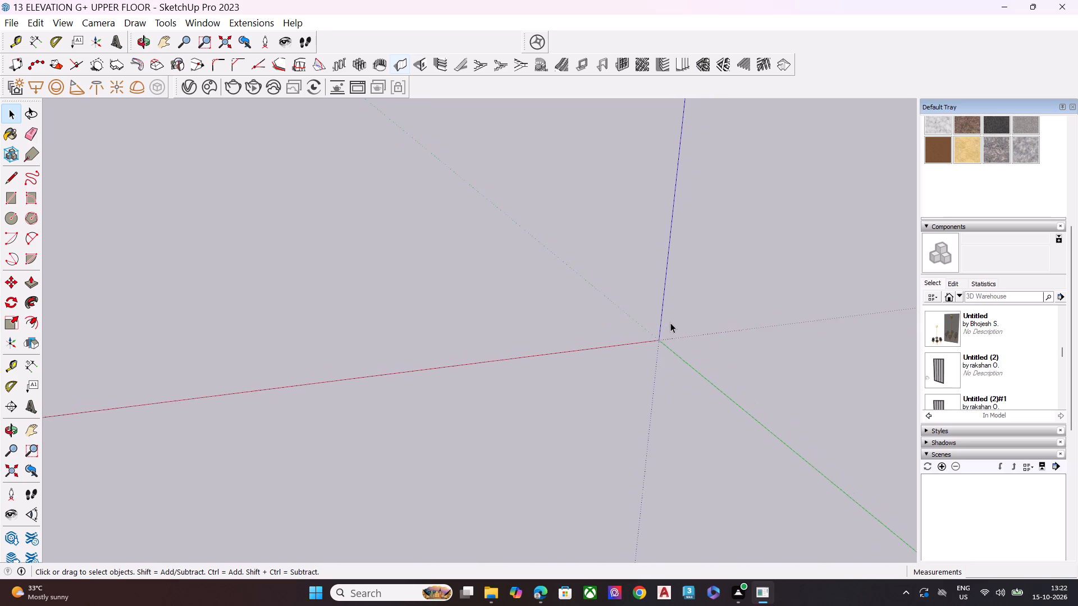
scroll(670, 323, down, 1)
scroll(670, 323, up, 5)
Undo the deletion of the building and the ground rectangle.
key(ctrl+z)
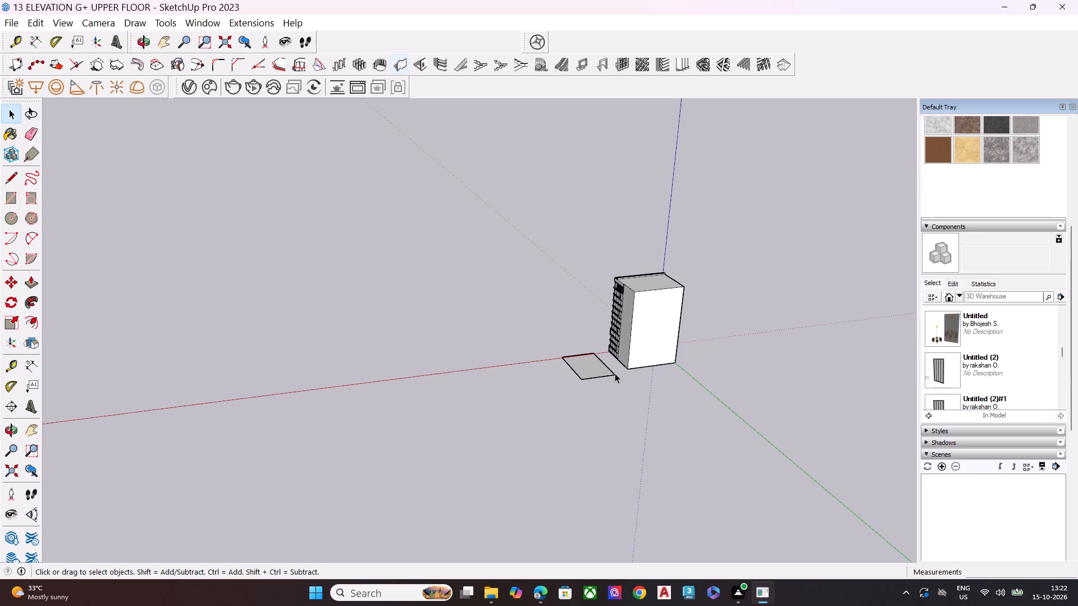
Examine the blank walls' roof corner near the top-floor slatted panel at several viewing distances.
scroll(653, 278, up, 1)
scroll(653, 278, down, 1)
scroll(653, 278, up, 4)
scroll(651, 278, down, 1)
scroll(650, 278, up, 4)
scroll(607, 323, up, 2)
scroll(607, 323, down, 2)
scroll(607, 323, up, 9)
scroll(642, 296, down, 1)
scroll(642, 296, up, 1)
scroll(642, 296, down, 3)
scroll(642, 296, up, 2)
scroll(642, 296, down, 1)
scroll(642, 296, up, 2)
scroll(621, 287, down, 1)
scroll(621, 287, up, 3)
scroll(621, 287, down, 1)
scroll(621, 287, up, 3)
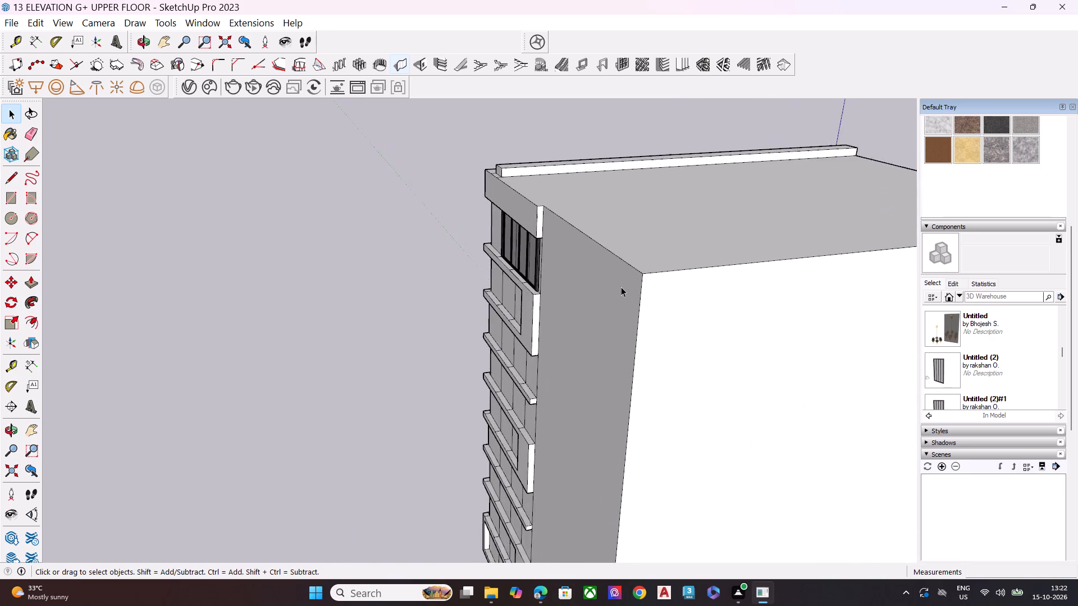
scroll(621, 287, up, 6)
scroll(642, 283, down, 3)
scroll(642, 283, up, 3)
scroll(642, 283, down, 1)
scroll(642, 283, up, 14)
scroll(622, 263, up, 10)
scroll(622, 263, down, 2)
scroll(626, 279, up, 1)
scroll(631, 286, down, 3)
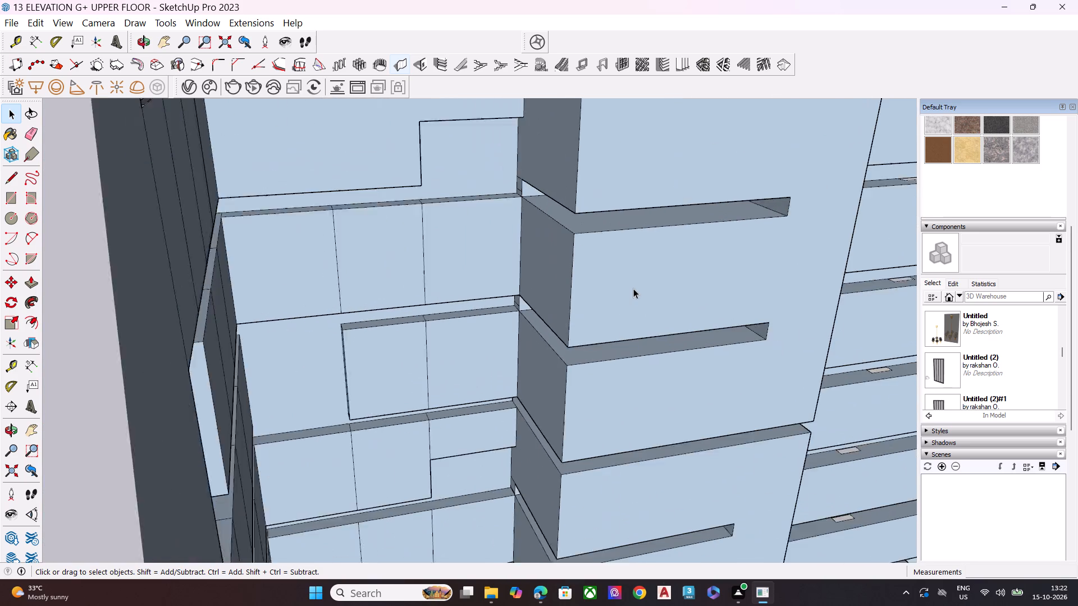
scroll(633, 288, down, 8)
scroll(634, 306, up, 6)
scroll(634, 306, down, 5)
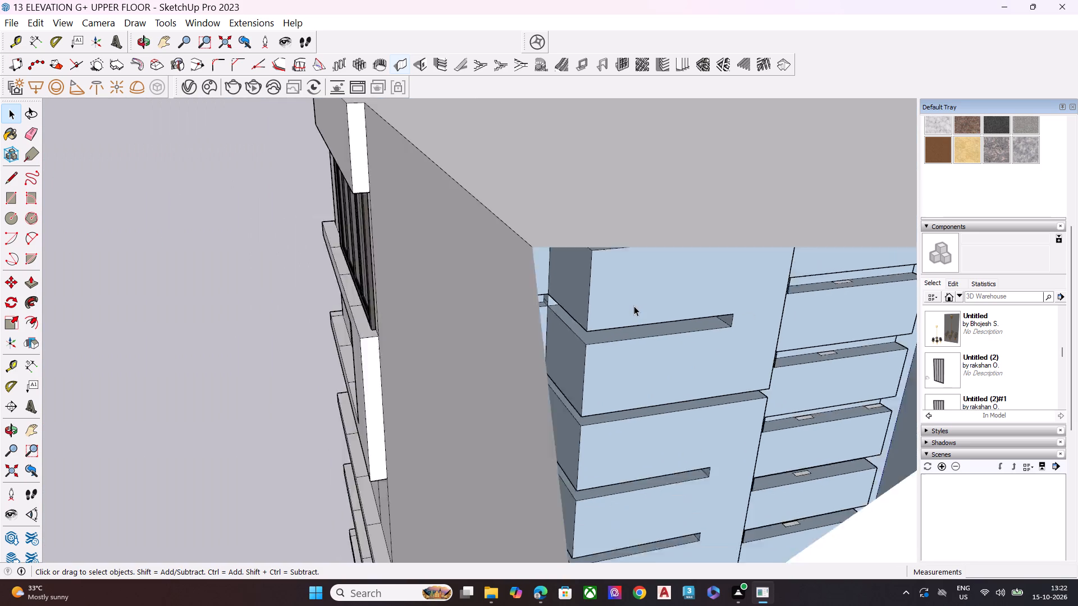
scroll(634, 306, down, 9)
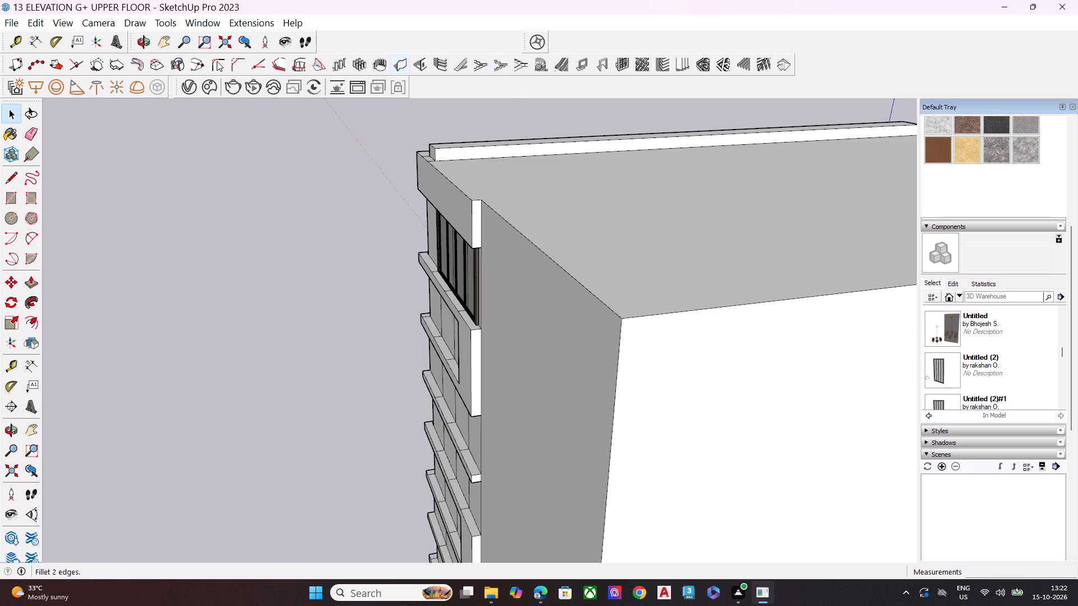
Open the Ruby Console.
click(242, 21)
click(287, 71)
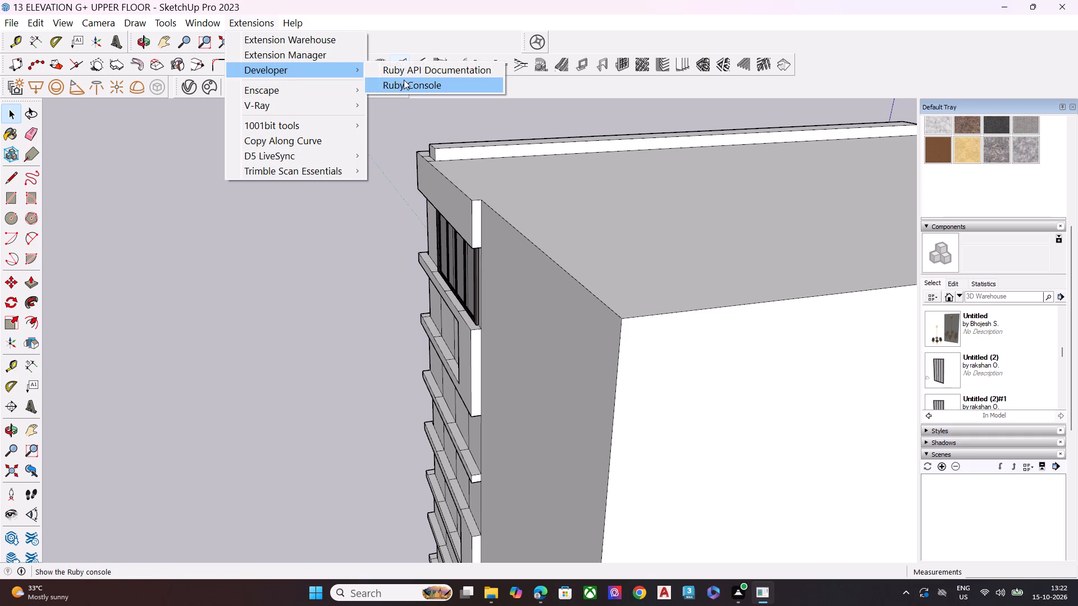
click(405, 88)
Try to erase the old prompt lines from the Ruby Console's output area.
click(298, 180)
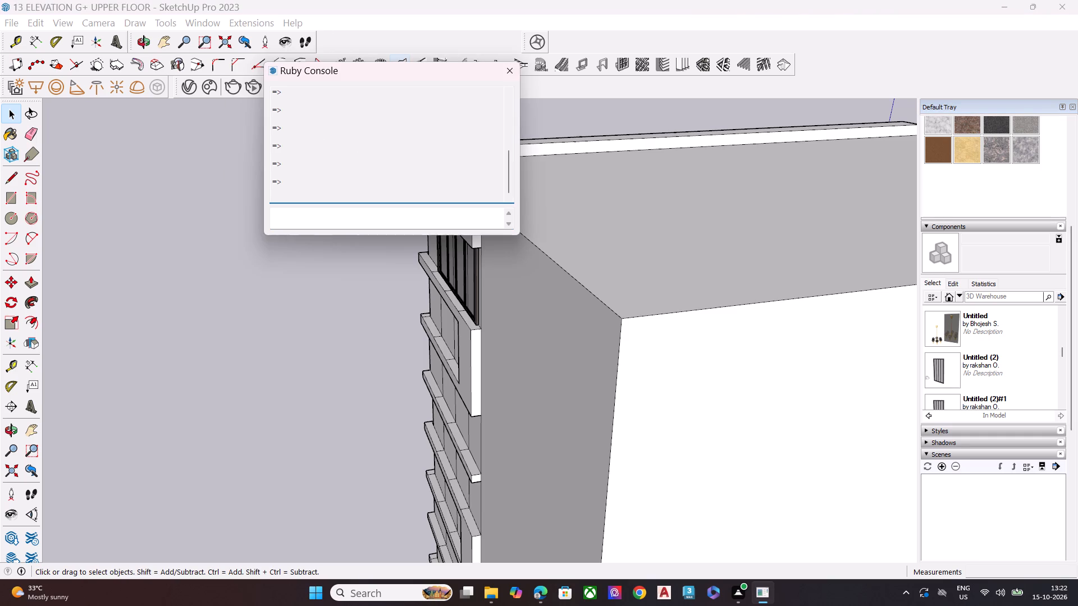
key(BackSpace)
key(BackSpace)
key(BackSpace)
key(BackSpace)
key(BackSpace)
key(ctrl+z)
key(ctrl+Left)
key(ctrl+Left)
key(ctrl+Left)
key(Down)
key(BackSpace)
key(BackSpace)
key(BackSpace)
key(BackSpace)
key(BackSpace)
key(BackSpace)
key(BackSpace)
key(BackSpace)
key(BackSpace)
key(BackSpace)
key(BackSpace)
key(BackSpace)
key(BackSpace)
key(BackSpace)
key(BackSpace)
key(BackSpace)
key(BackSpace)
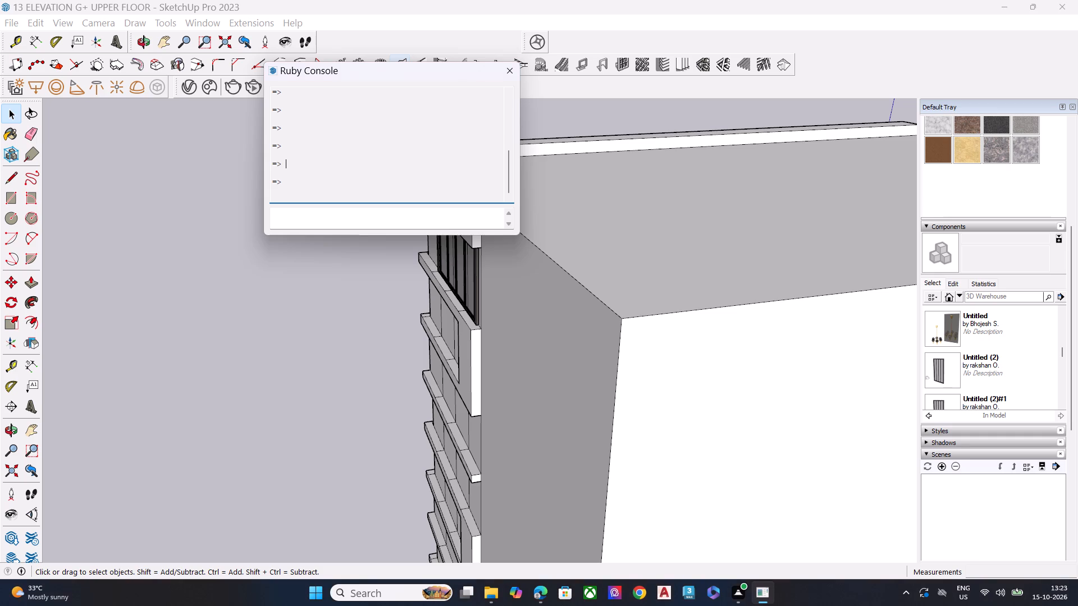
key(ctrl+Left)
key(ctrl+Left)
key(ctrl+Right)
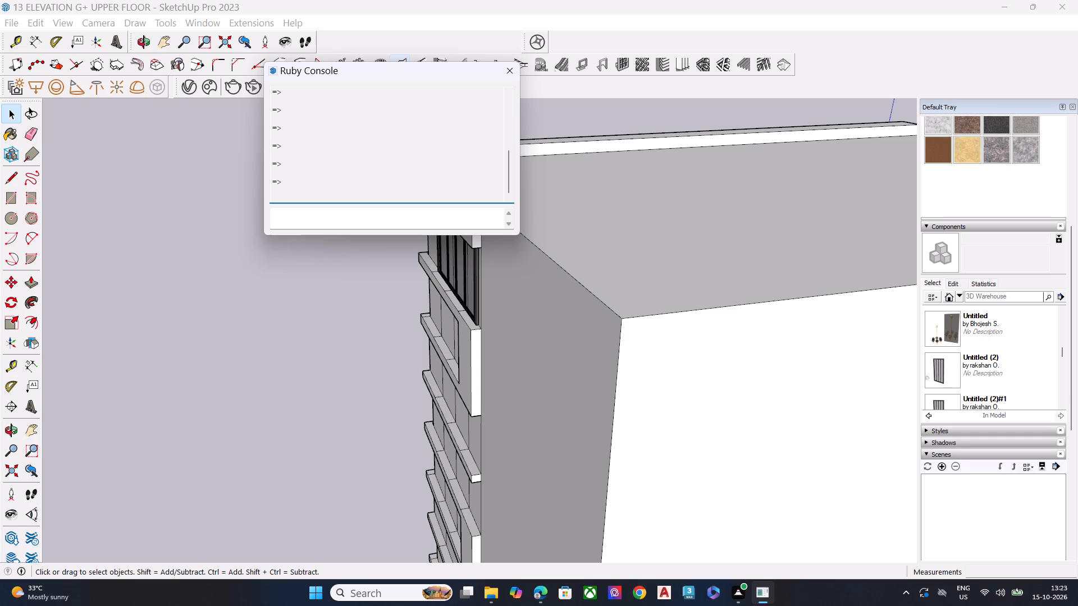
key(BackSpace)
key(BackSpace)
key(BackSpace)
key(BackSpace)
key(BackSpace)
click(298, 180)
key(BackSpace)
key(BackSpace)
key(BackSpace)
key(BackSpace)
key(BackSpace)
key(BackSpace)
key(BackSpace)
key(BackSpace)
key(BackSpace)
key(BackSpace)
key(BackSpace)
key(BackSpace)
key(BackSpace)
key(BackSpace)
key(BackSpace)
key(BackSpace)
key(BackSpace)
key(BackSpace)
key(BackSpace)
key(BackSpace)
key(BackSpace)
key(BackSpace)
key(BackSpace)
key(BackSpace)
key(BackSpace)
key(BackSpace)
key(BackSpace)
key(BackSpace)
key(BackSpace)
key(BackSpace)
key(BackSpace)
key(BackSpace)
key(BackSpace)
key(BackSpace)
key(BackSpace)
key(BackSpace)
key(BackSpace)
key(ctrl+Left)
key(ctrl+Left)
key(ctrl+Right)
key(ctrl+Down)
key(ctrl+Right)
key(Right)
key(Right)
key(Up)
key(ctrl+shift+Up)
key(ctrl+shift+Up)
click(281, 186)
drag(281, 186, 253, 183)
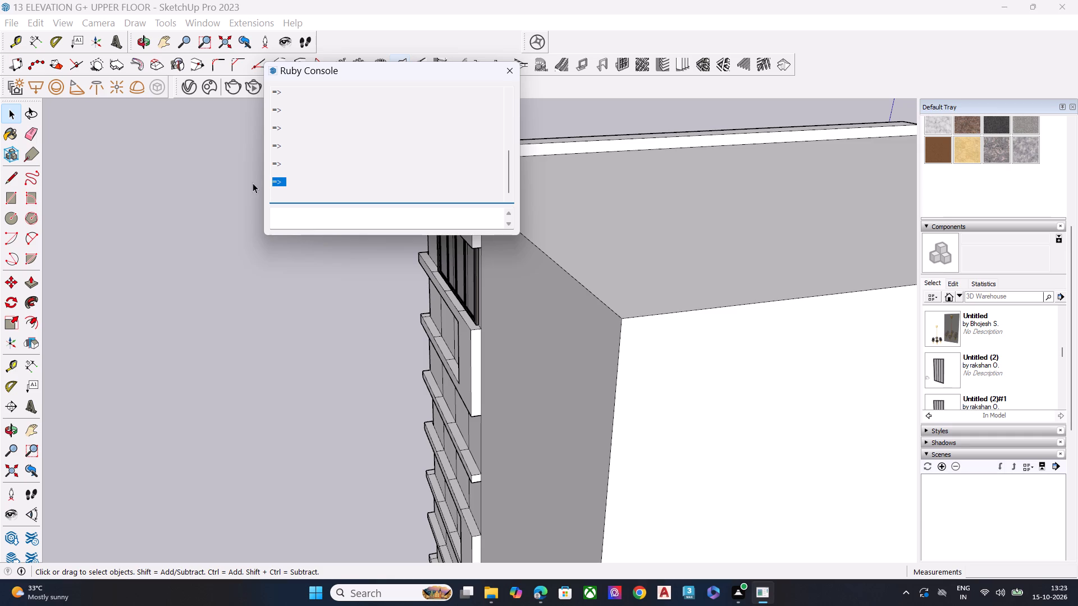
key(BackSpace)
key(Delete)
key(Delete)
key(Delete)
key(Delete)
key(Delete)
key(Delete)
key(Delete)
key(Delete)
Enter the beginning of a Ruby command, SKETCHUP.SEND_ACTION, in the Ruby Console's input line.
click(279, 211)
text(SKE)
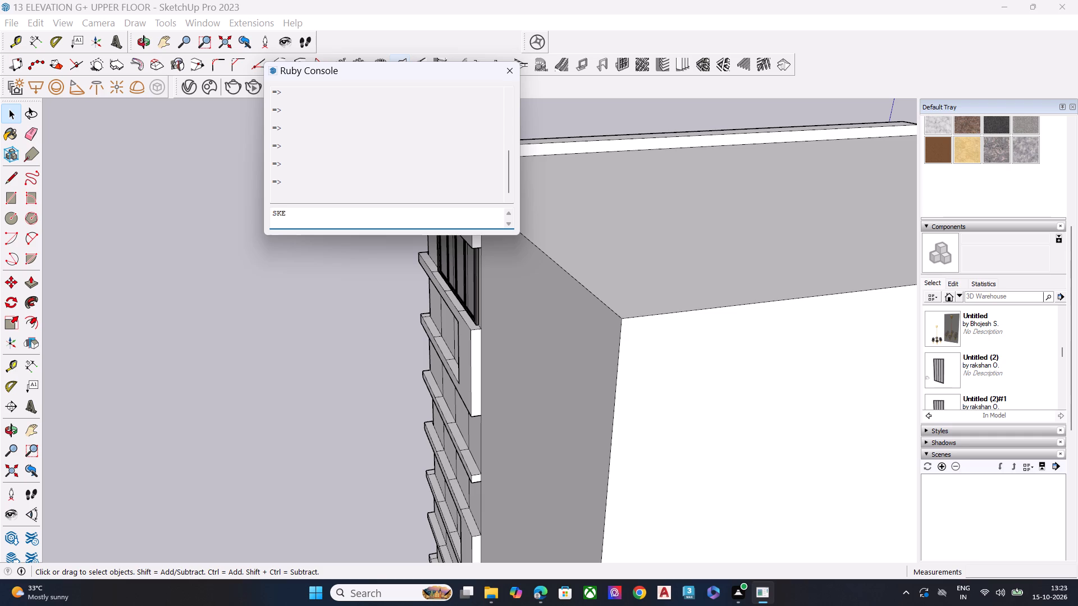
key(t)
text(CH)
key(i)
key(BackSpace)
text(UP)
key(period)
text(SEND)
key(period)
key(BackSpace)
key(minus)
key(BackSpace)
key(shift+underscore)
text(ACTIO)
key(m)
key(BackSpace)
text(PON)
key(BackSpace)
key(BackSpace)
key(BackSpace)
key(n)
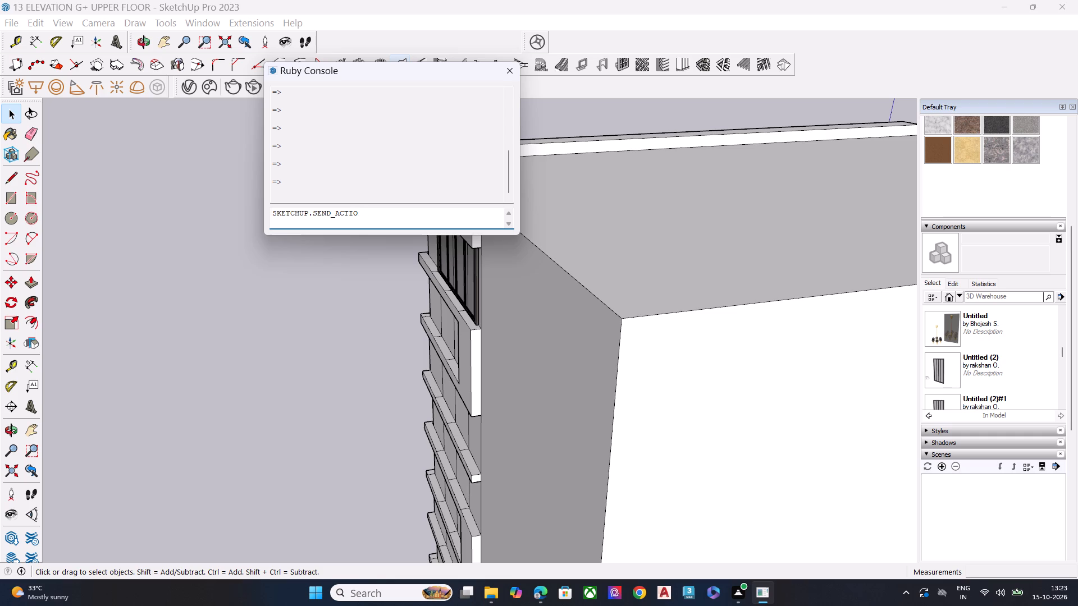
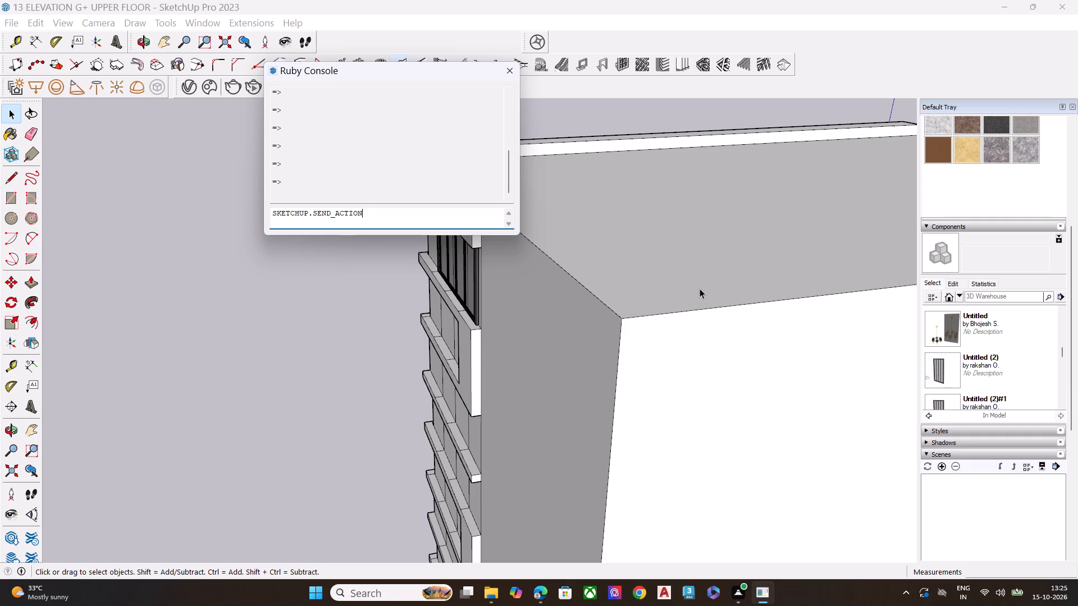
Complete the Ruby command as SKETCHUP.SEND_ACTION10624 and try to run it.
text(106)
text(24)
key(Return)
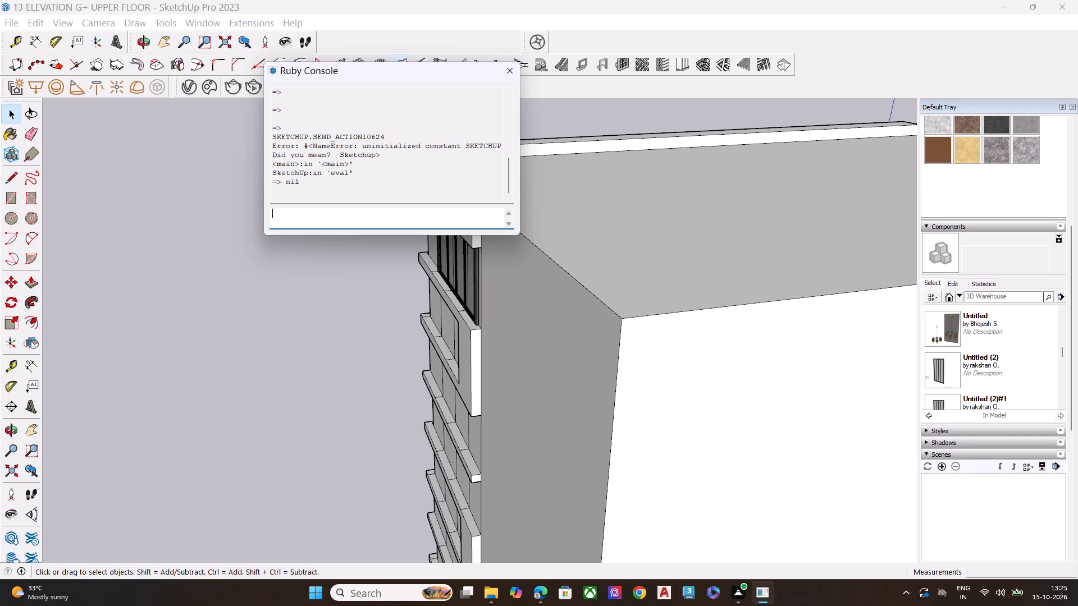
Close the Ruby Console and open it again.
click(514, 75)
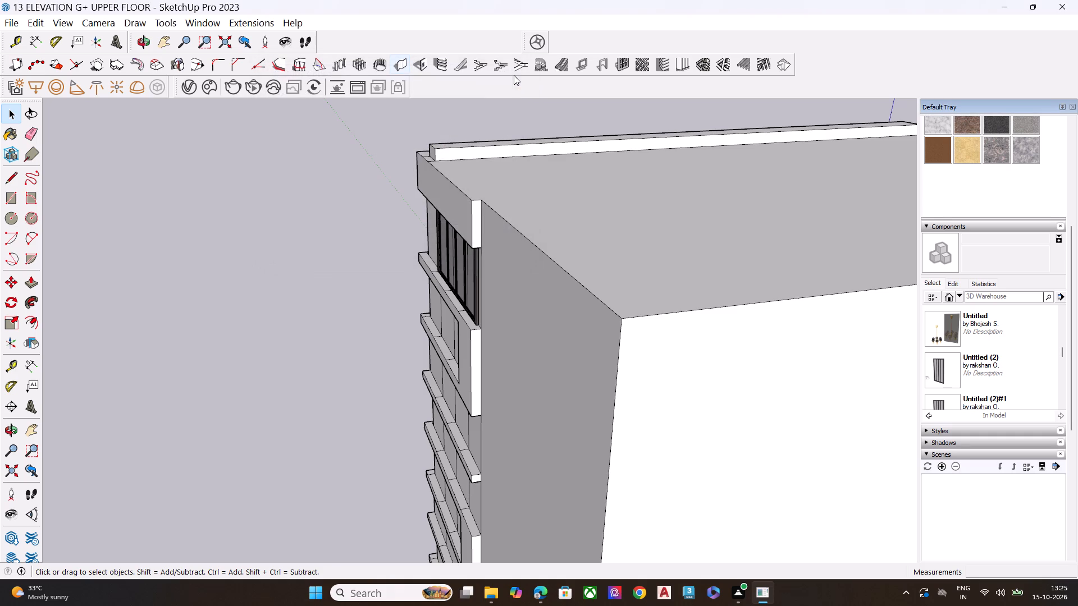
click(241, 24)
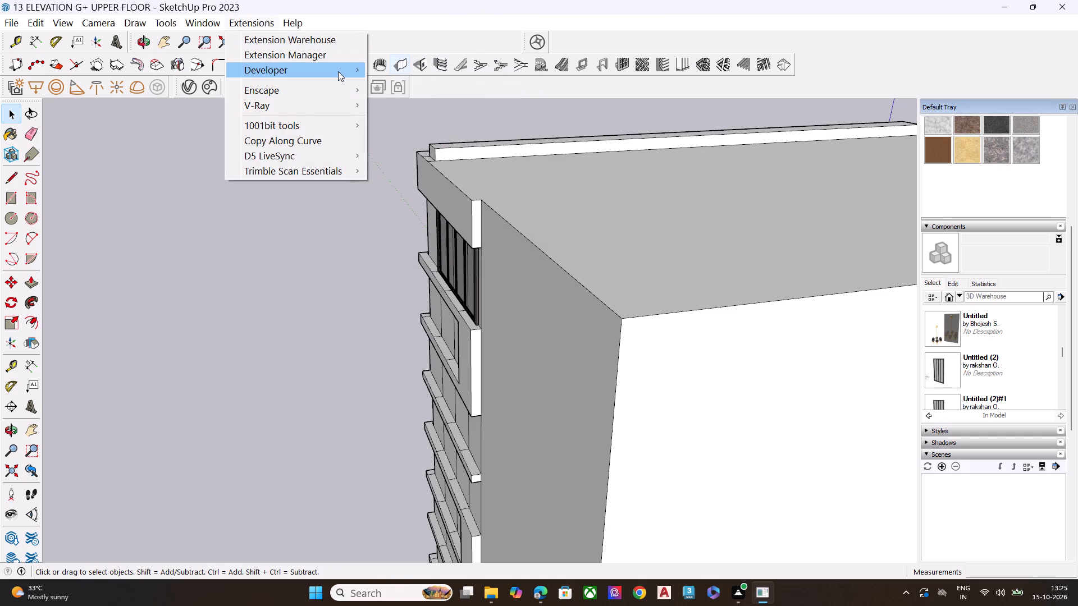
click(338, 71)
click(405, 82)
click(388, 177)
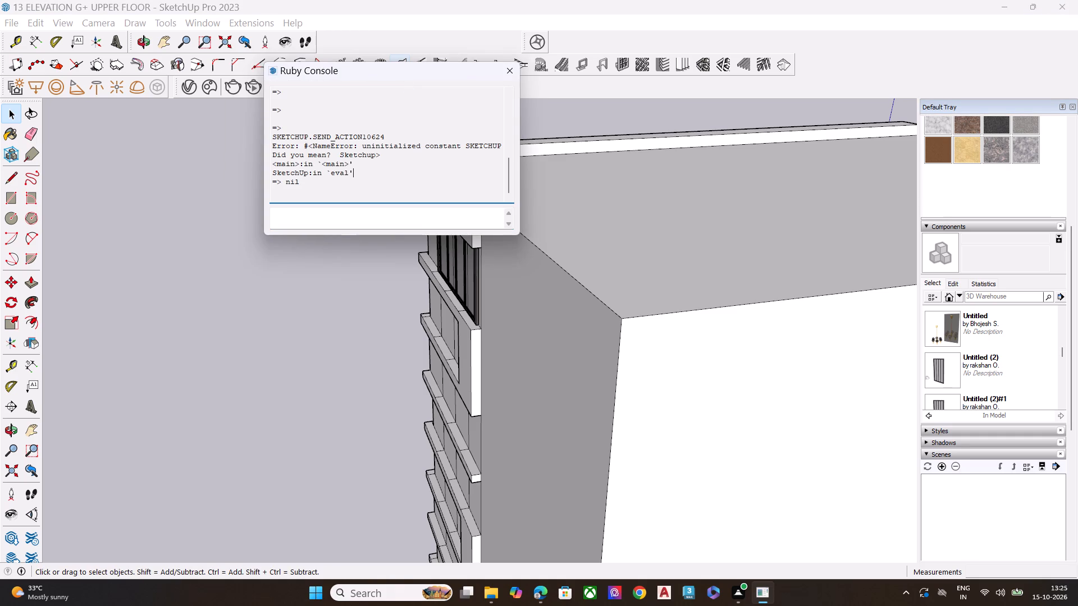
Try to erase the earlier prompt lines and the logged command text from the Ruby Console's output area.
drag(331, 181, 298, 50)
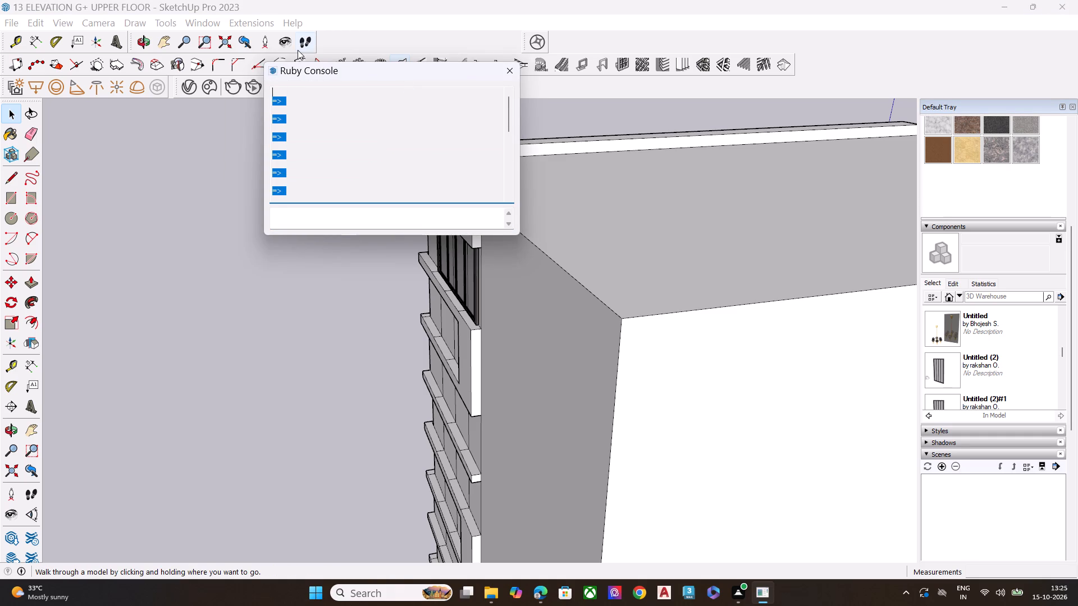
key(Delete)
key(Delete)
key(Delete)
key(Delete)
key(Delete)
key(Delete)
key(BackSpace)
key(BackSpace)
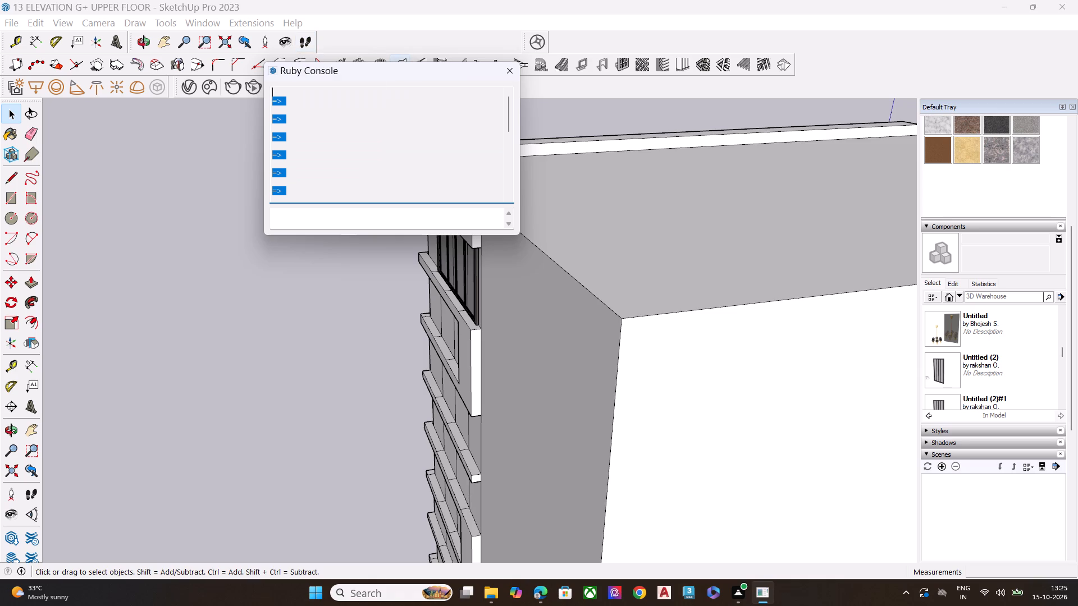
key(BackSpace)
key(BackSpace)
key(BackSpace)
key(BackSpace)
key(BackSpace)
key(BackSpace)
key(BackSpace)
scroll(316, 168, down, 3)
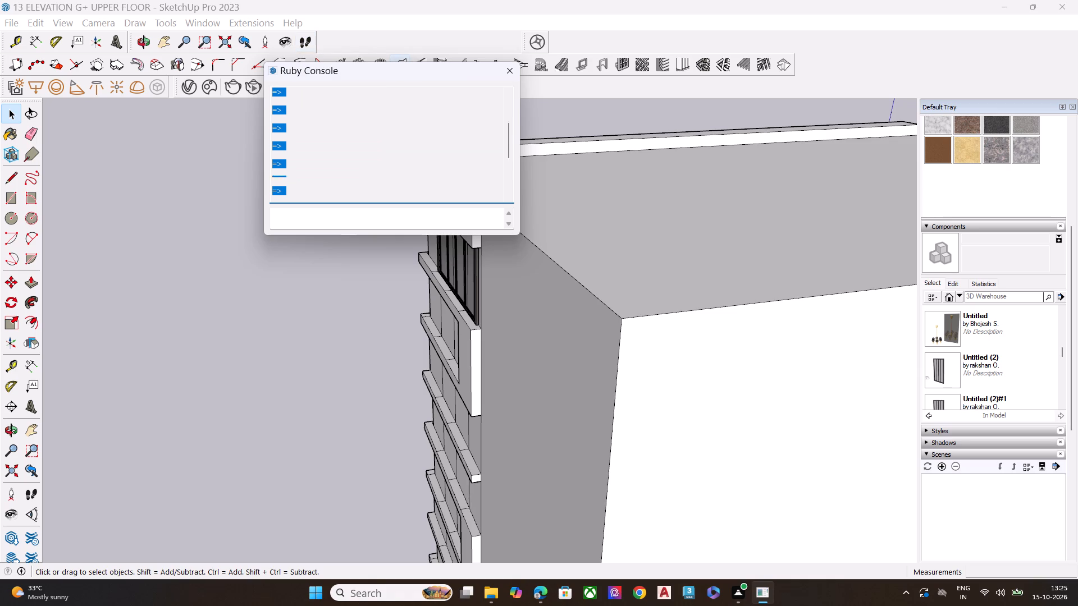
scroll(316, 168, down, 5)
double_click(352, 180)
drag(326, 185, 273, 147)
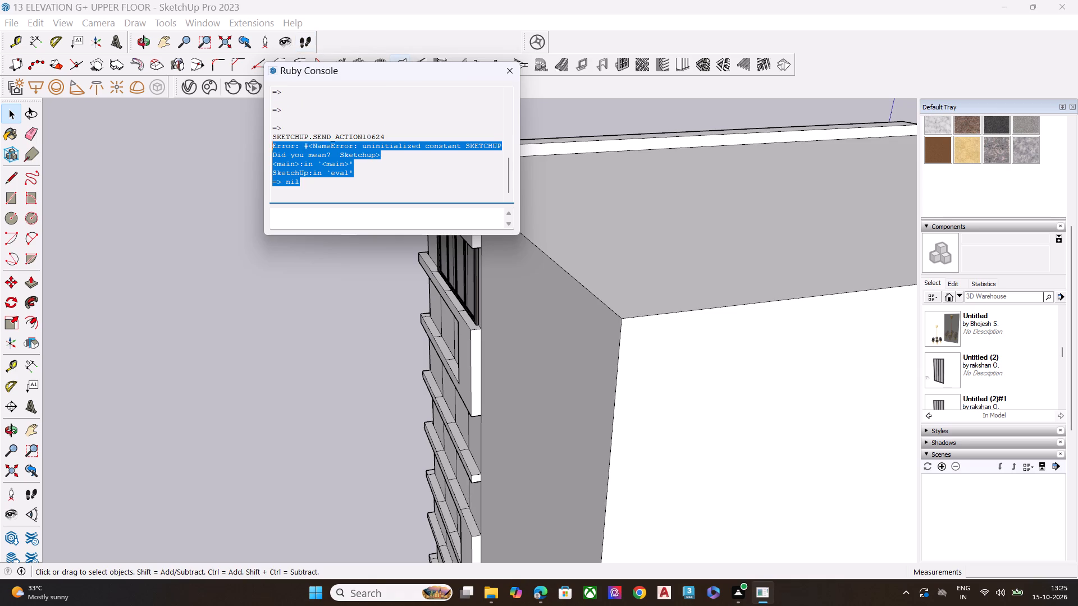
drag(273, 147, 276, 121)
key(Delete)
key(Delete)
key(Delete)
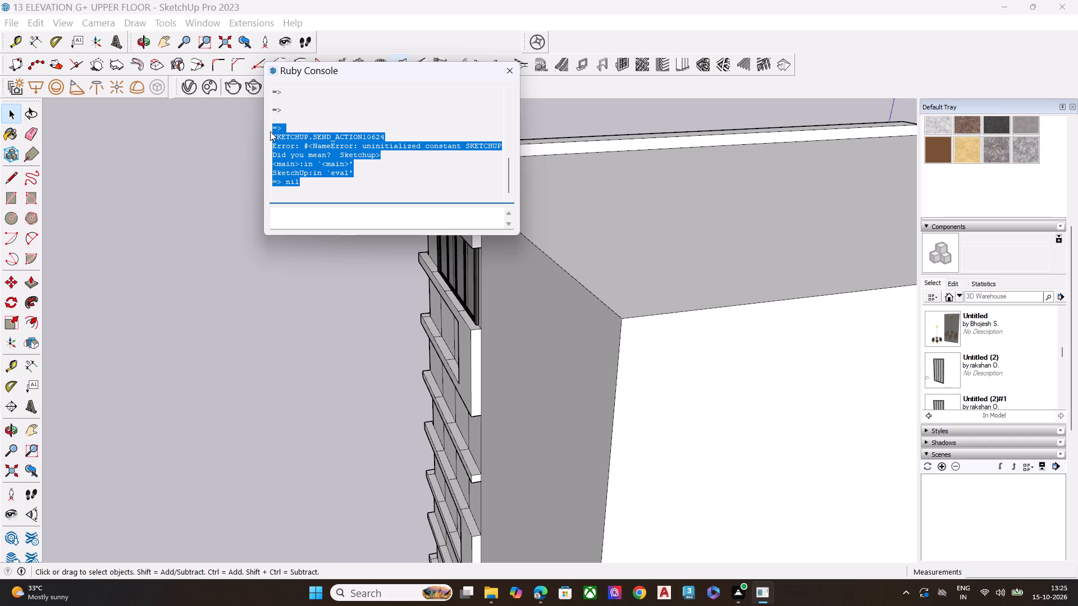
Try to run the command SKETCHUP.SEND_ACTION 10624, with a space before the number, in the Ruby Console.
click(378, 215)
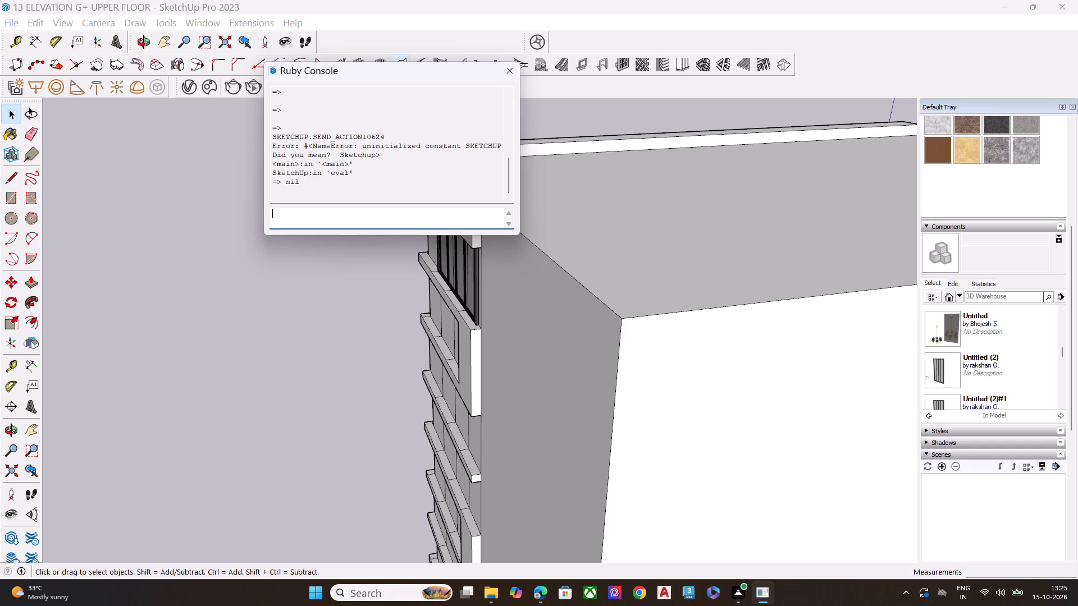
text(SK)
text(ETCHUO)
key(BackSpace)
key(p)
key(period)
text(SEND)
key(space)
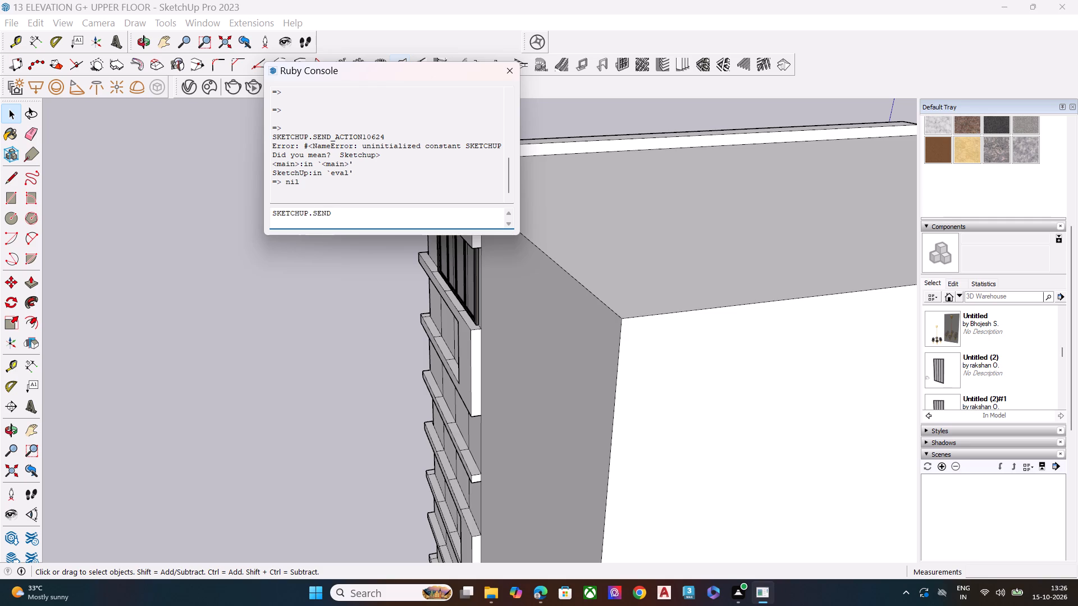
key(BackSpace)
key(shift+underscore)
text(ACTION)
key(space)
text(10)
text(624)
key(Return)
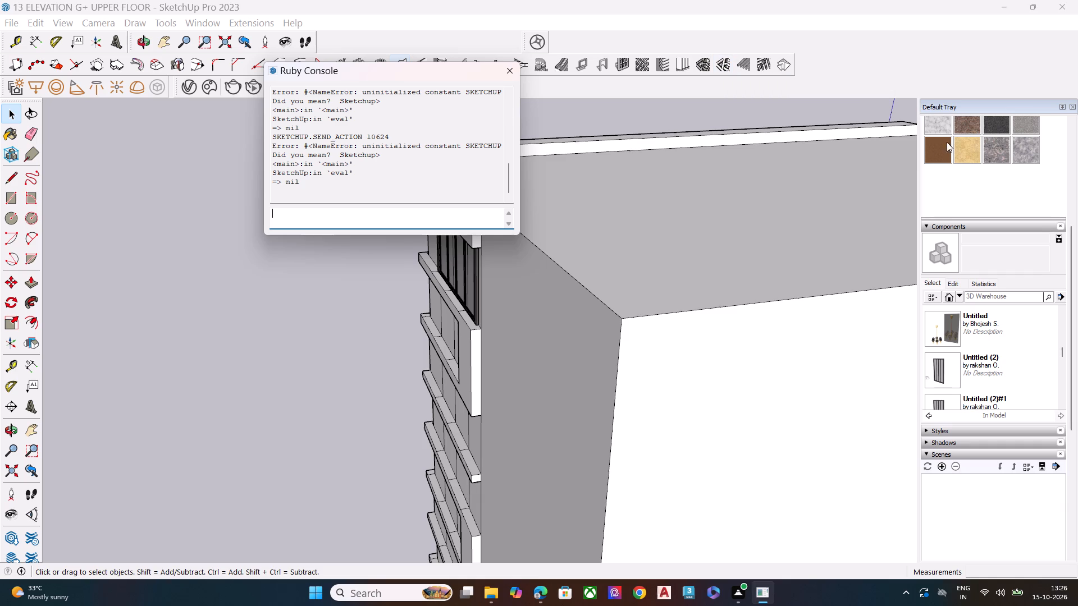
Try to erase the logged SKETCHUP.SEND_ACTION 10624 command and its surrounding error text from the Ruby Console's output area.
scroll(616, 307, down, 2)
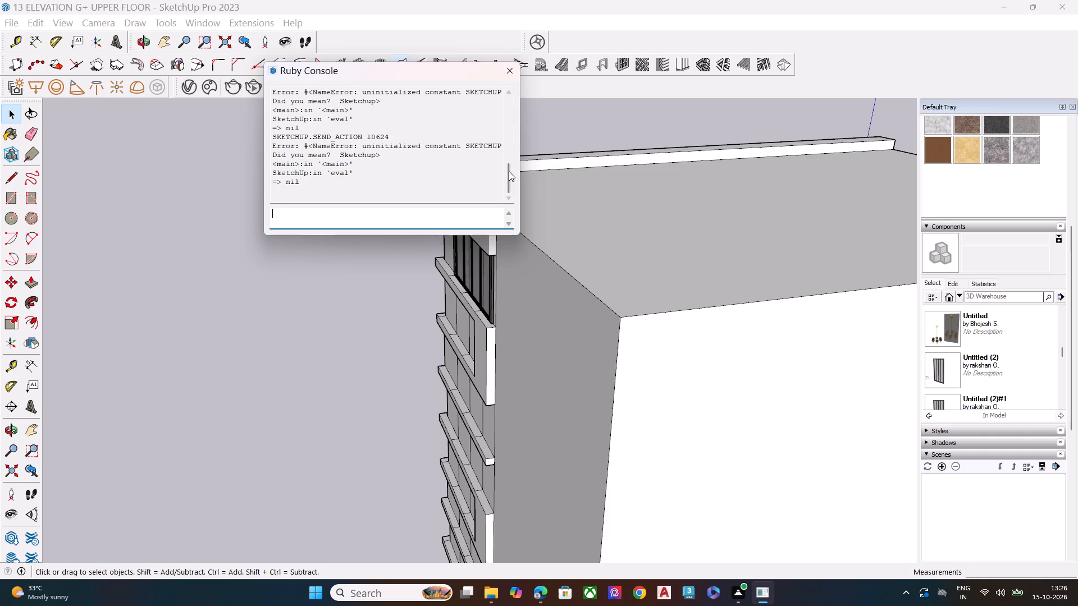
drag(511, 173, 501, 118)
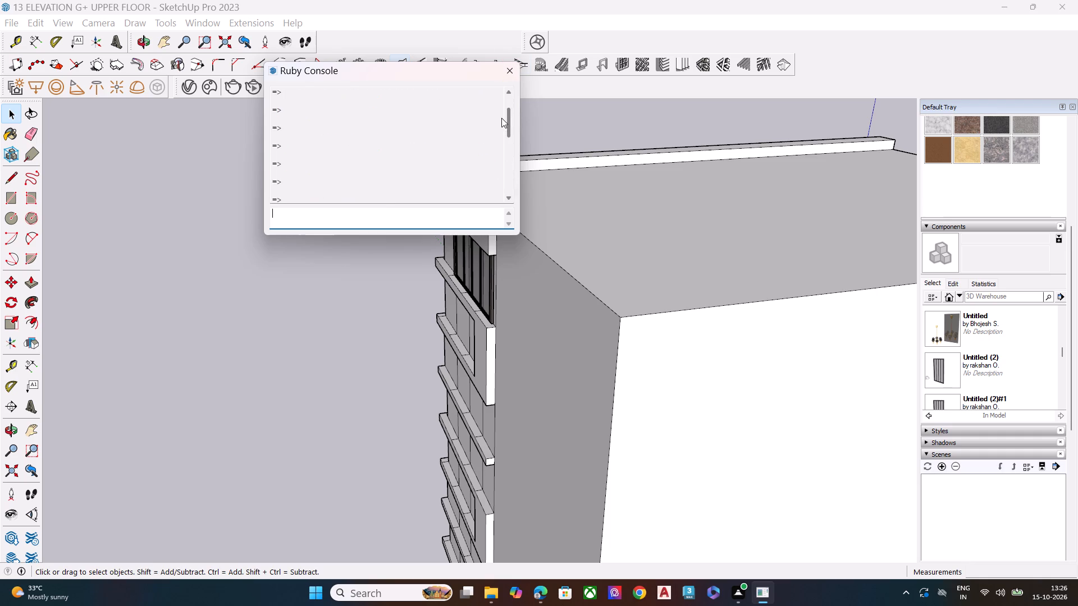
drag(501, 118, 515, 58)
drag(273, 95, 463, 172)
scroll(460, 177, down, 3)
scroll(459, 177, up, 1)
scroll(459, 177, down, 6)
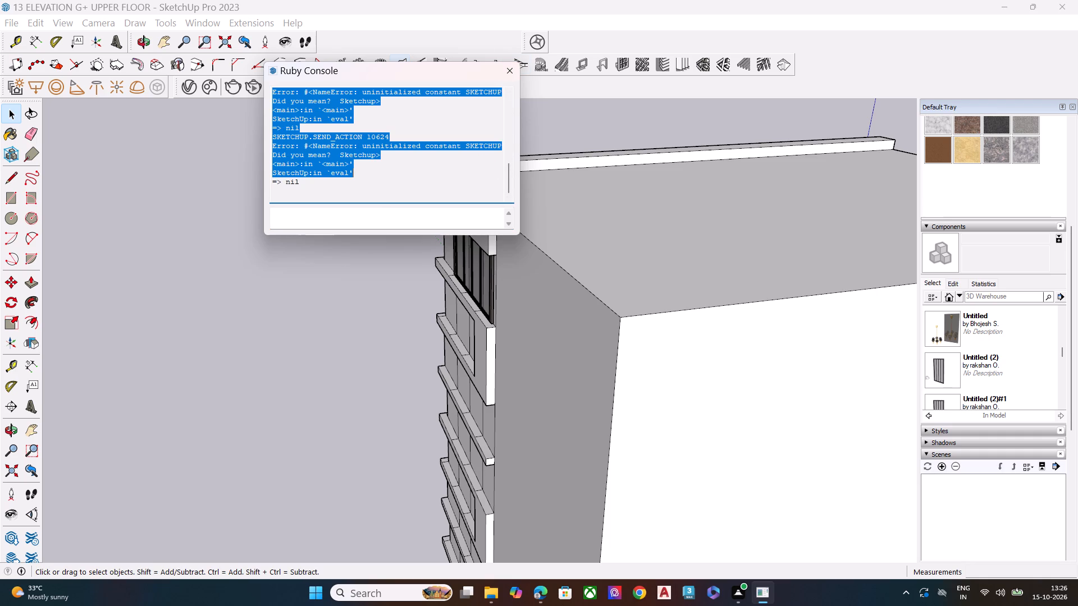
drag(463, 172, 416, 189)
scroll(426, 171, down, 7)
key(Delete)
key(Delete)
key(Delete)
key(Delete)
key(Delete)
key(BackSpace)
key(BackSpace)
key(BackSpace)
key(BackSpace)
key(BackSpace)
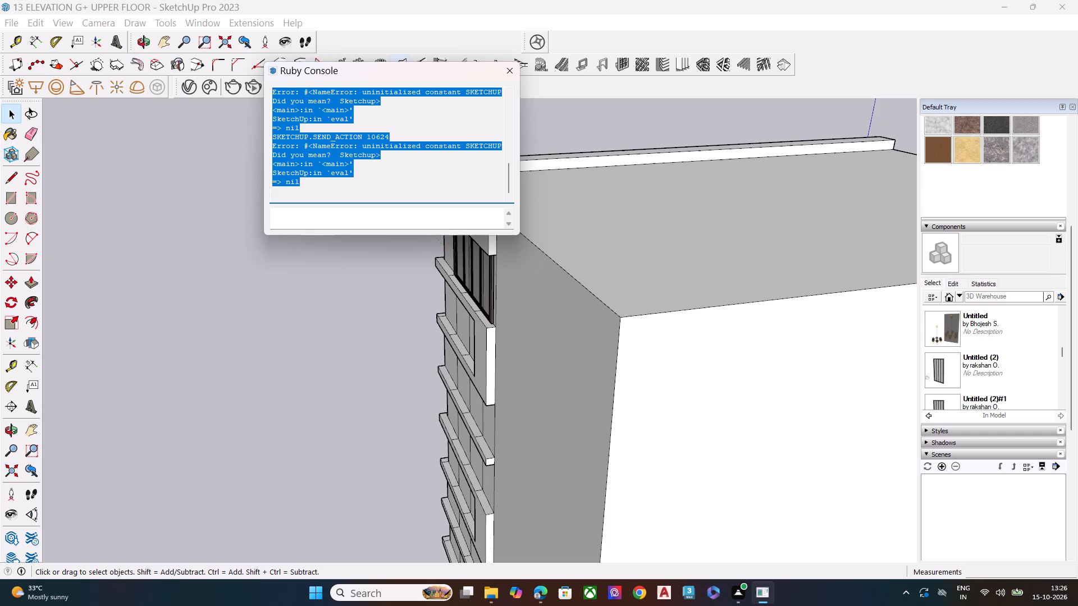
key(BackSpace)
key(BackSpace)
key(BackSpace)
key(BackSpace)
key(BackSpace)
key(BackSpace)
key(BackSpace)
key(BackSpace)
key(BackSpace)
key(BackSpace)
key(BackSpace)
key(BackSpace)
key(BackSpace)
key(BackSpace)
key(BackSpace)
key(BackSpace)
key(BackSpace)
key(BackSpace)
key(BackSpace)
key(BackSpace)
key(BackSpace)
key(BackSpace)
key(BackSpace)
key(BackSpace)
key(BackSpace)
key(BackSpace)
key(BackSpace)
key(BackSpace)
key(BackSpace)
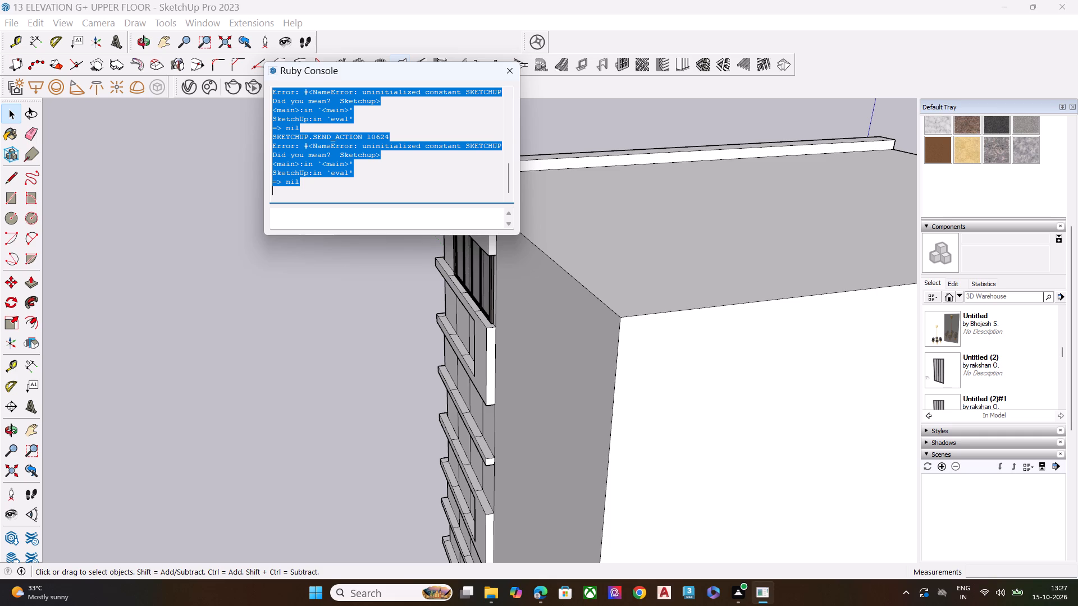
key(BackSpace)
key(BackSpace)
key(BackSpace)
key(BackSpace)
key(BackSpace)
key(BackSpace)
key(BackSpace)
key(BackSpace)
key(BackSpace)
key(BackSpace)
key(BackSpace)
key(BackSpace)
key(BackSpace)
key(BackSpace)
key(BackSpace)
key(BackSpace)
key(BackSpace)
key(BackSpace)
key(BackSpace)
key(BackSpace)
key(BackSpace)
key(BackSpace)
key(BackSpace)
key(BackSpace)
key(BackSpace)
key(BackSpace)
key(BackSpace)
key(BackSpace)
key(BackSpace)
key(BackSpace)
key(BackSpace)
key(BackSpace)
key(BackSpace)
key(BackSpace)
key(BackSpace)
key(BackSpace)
Close the Ruby Console.
click(512, 74)
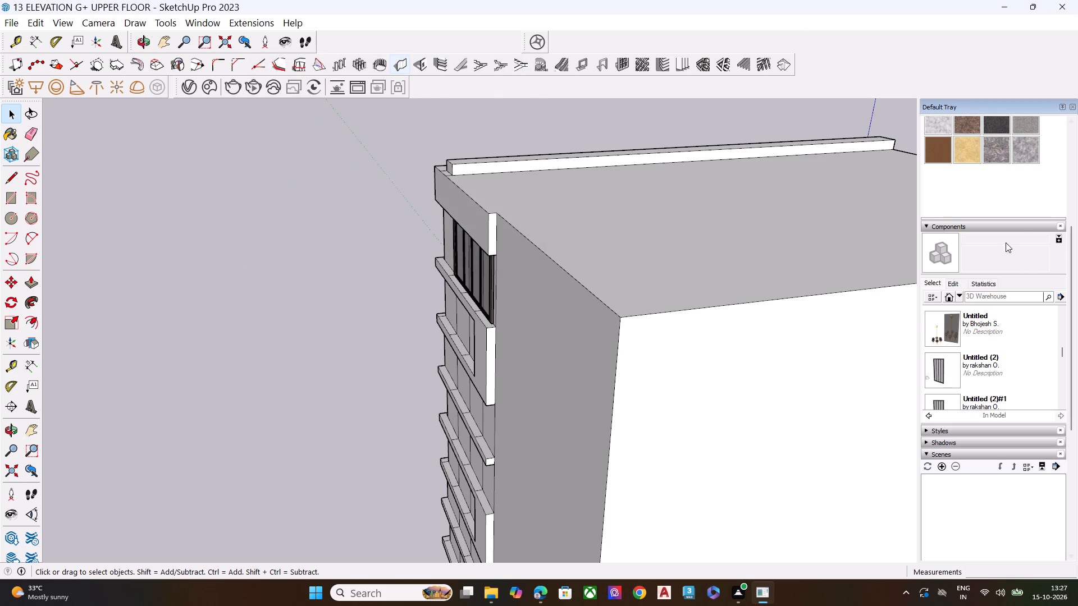
Collapse the expanded Components, Scenes, Materials and Tags sections of the Default Tray.
click(1011, 233)
click(1017, 226)
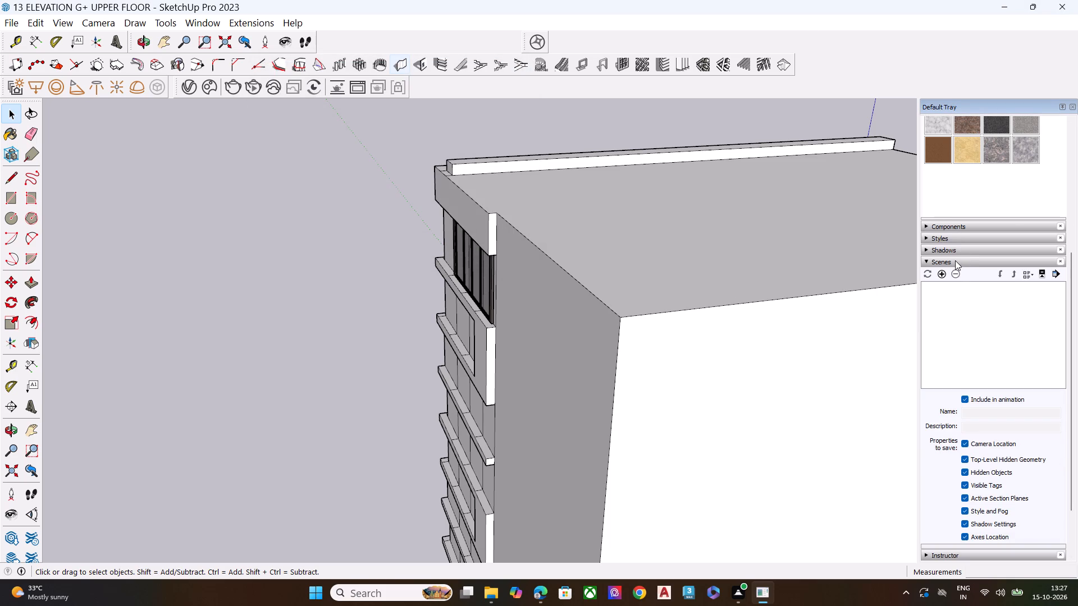
click(955, 260)
click(959, 117)
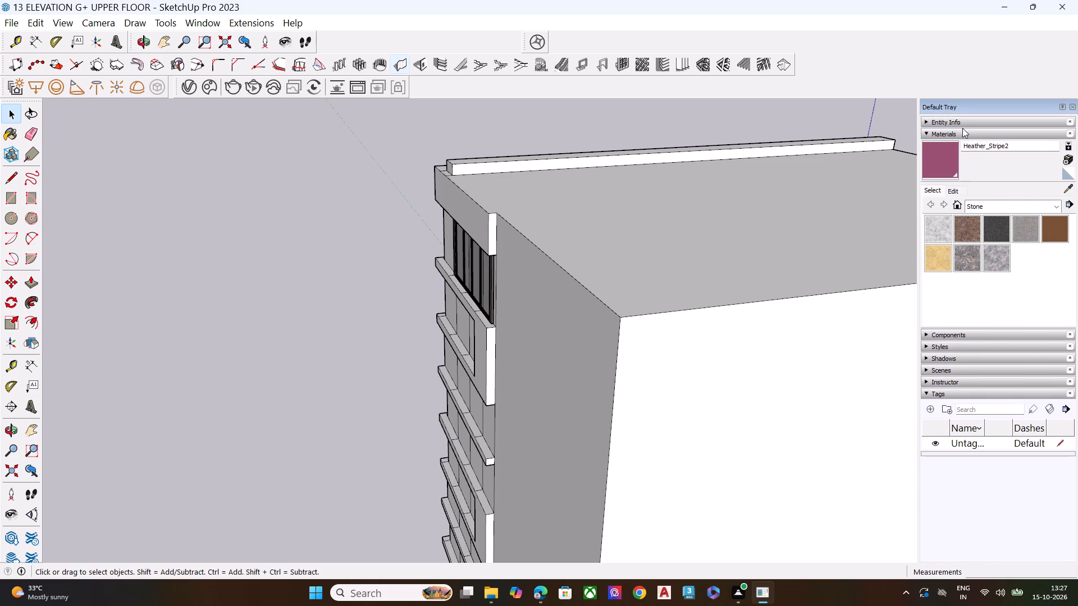
click(974, 137)
click(952, 209)
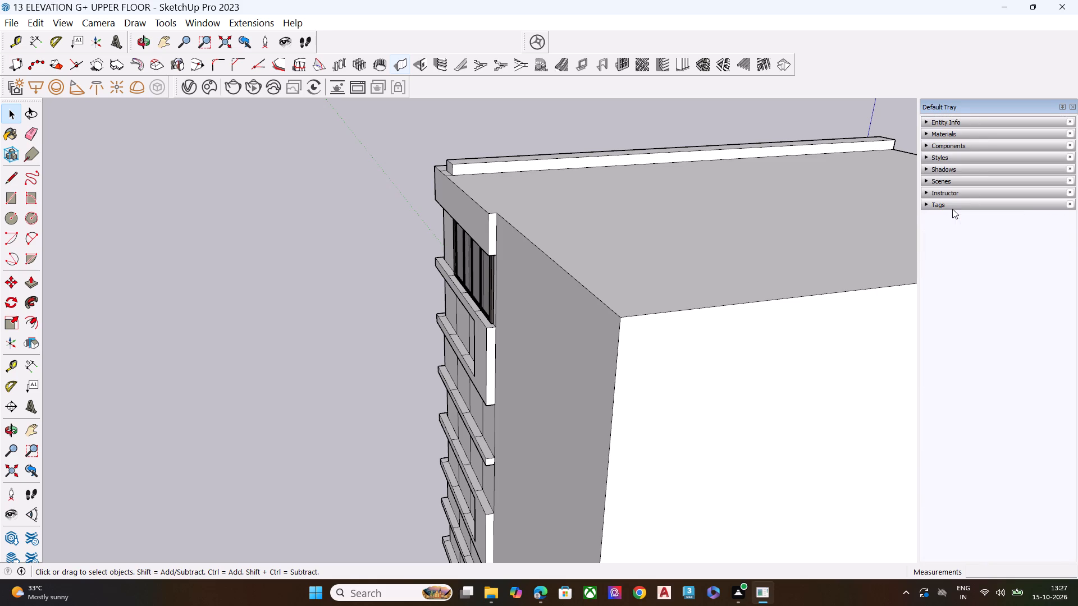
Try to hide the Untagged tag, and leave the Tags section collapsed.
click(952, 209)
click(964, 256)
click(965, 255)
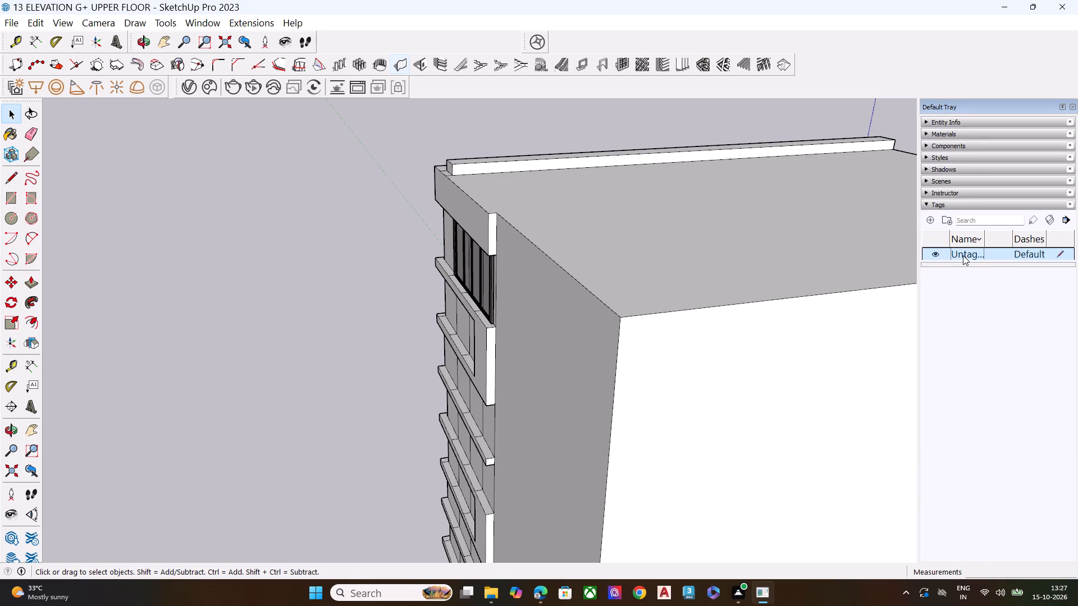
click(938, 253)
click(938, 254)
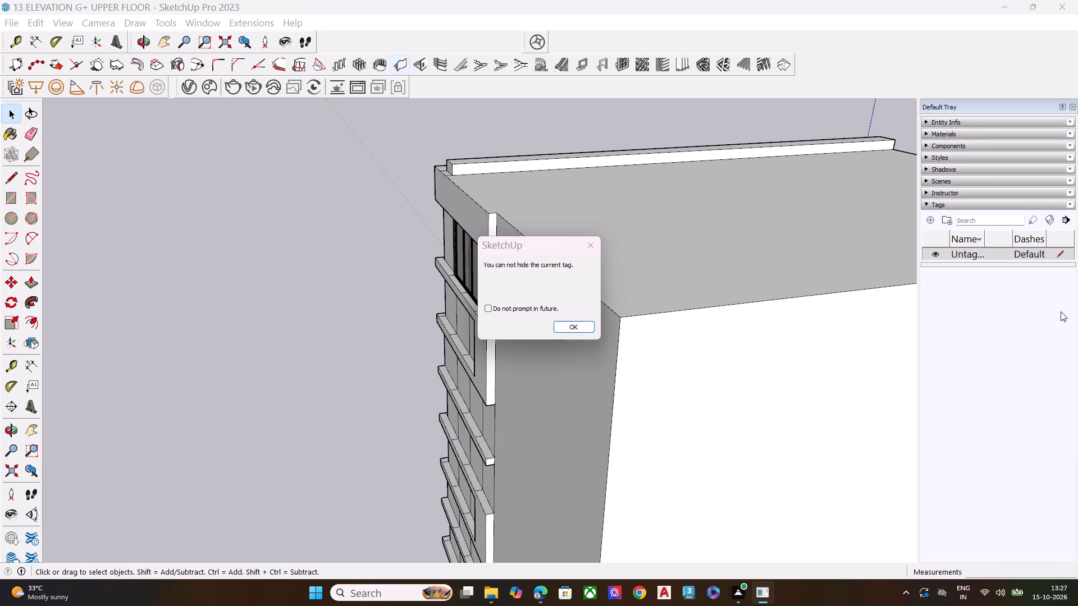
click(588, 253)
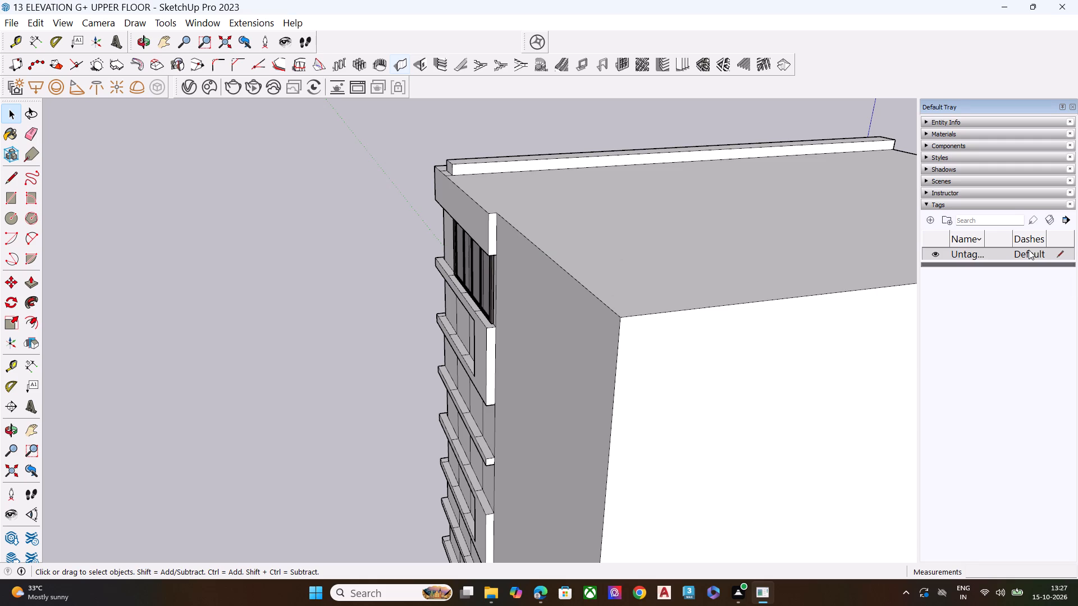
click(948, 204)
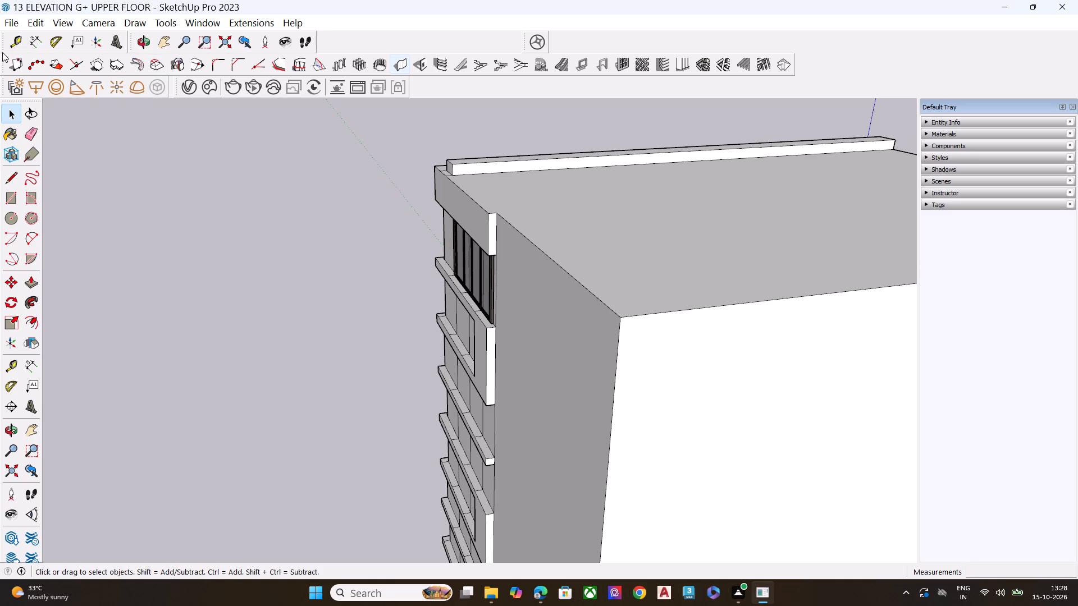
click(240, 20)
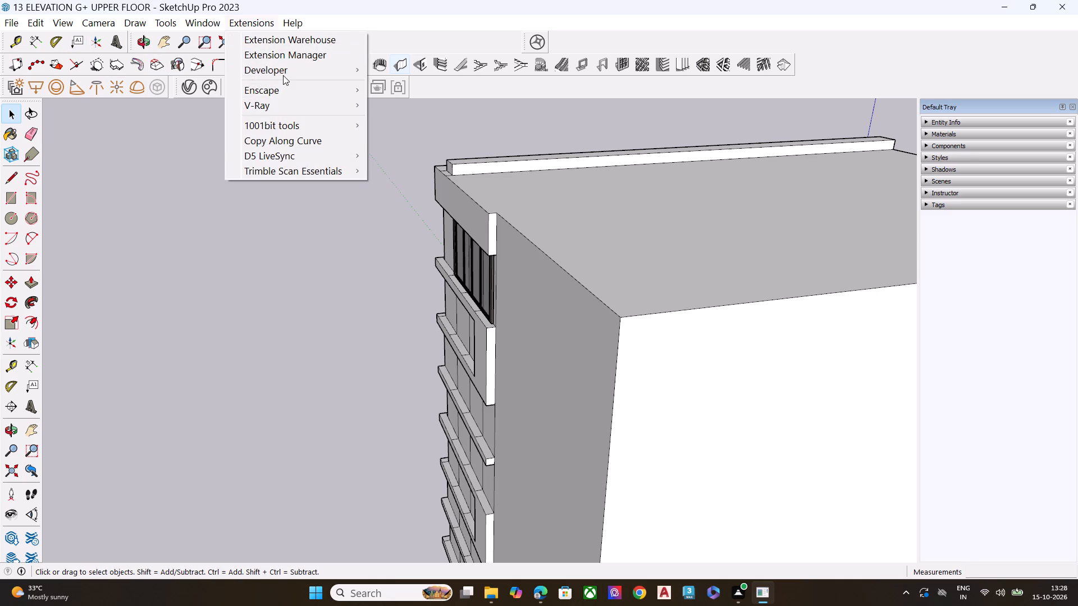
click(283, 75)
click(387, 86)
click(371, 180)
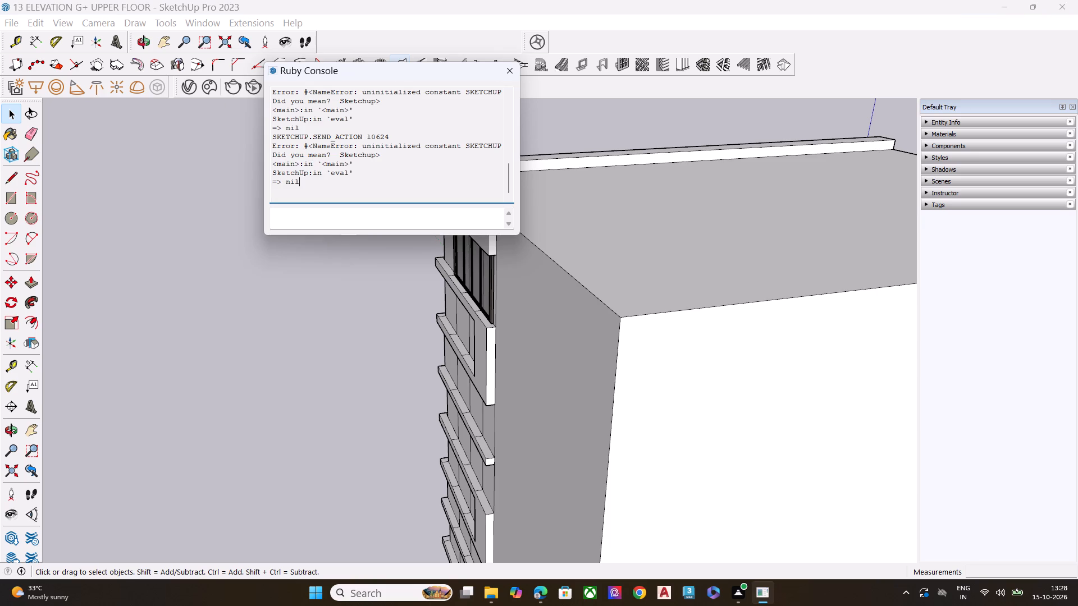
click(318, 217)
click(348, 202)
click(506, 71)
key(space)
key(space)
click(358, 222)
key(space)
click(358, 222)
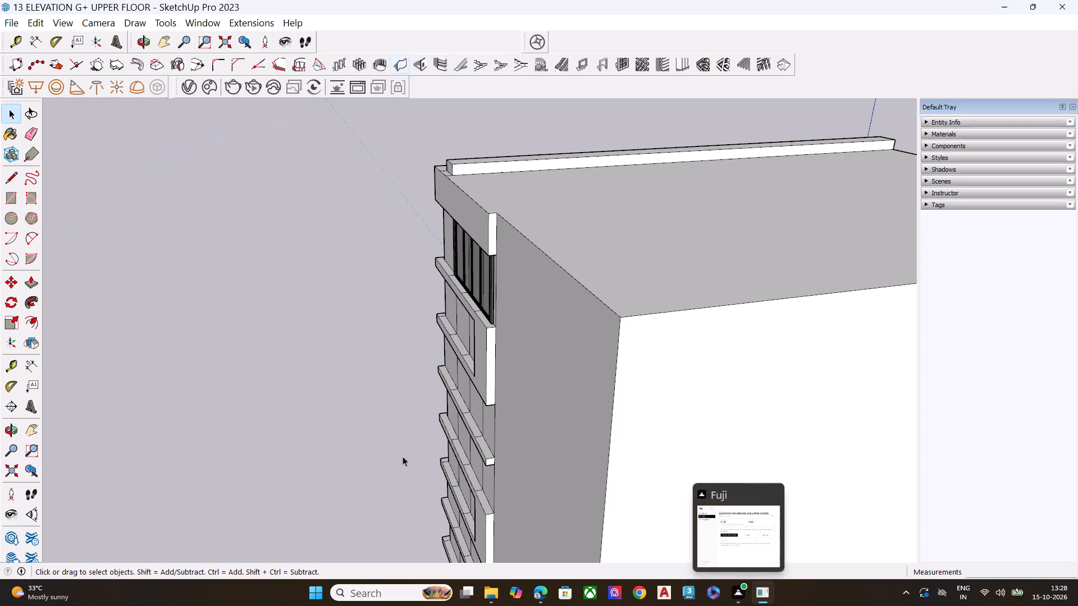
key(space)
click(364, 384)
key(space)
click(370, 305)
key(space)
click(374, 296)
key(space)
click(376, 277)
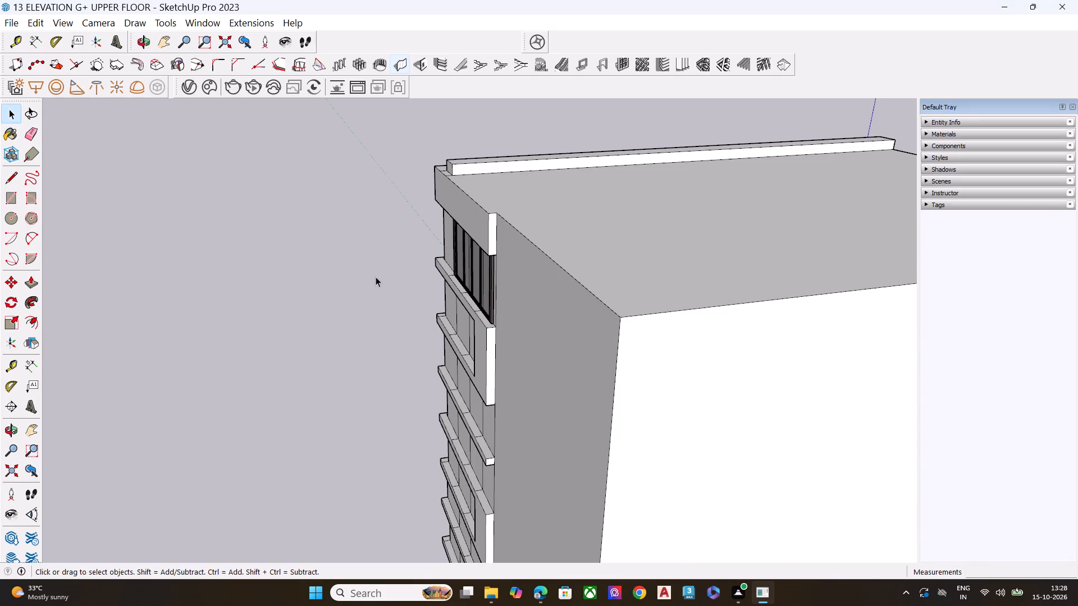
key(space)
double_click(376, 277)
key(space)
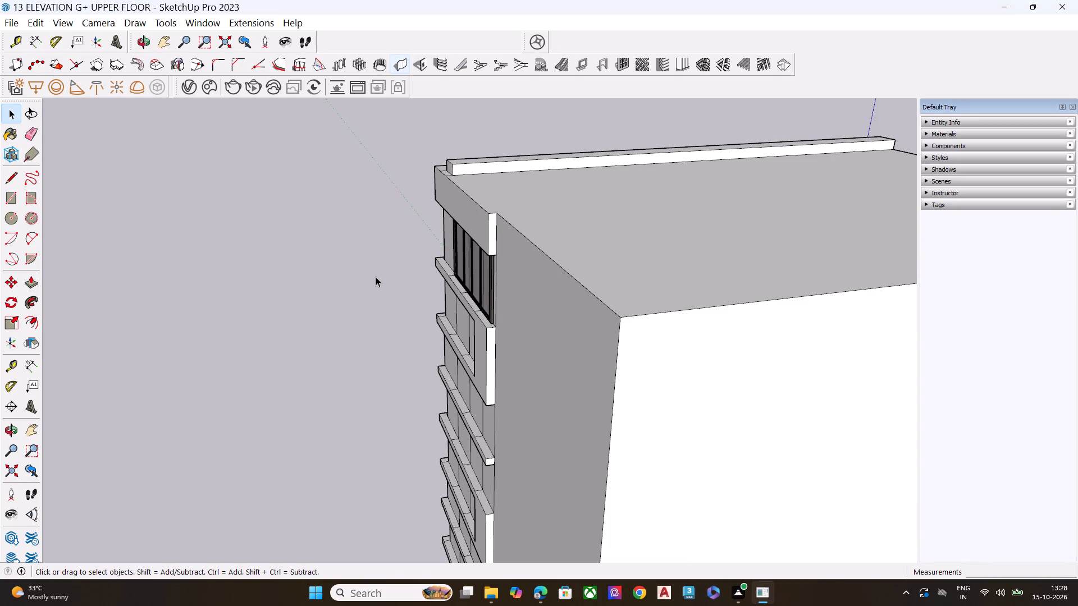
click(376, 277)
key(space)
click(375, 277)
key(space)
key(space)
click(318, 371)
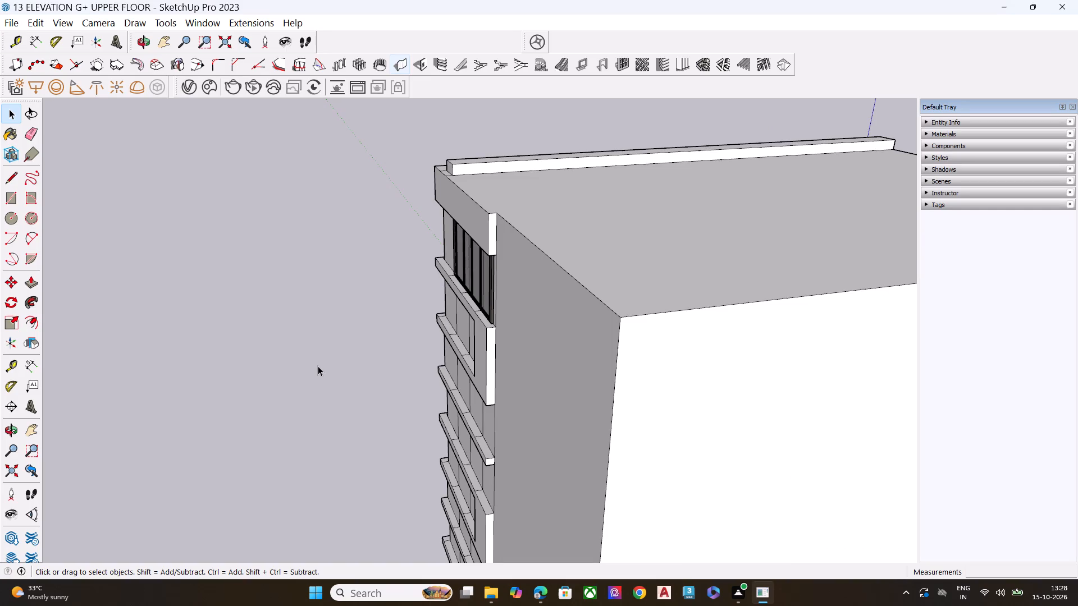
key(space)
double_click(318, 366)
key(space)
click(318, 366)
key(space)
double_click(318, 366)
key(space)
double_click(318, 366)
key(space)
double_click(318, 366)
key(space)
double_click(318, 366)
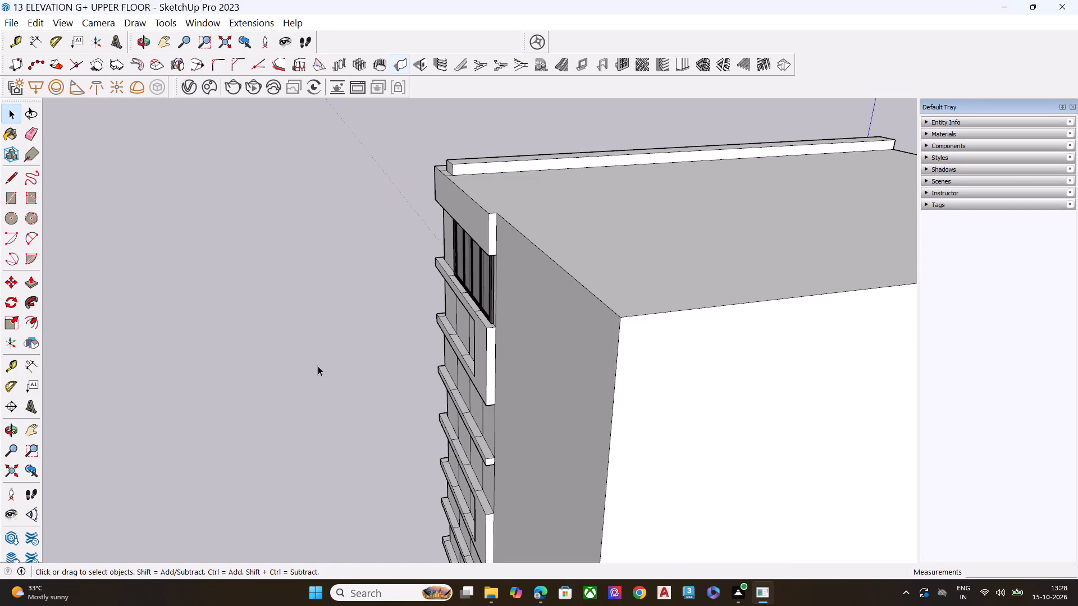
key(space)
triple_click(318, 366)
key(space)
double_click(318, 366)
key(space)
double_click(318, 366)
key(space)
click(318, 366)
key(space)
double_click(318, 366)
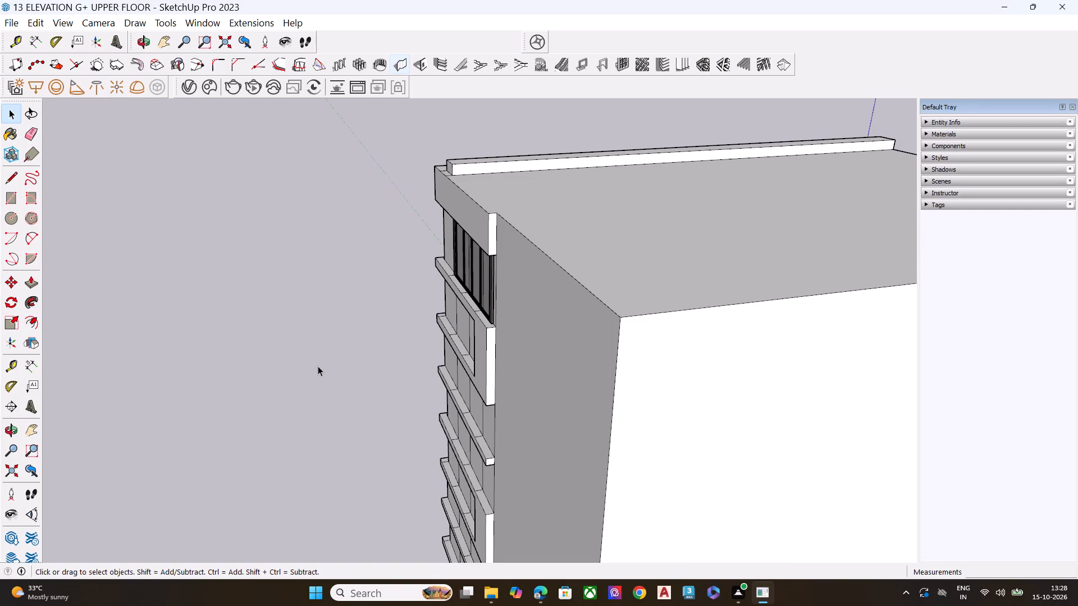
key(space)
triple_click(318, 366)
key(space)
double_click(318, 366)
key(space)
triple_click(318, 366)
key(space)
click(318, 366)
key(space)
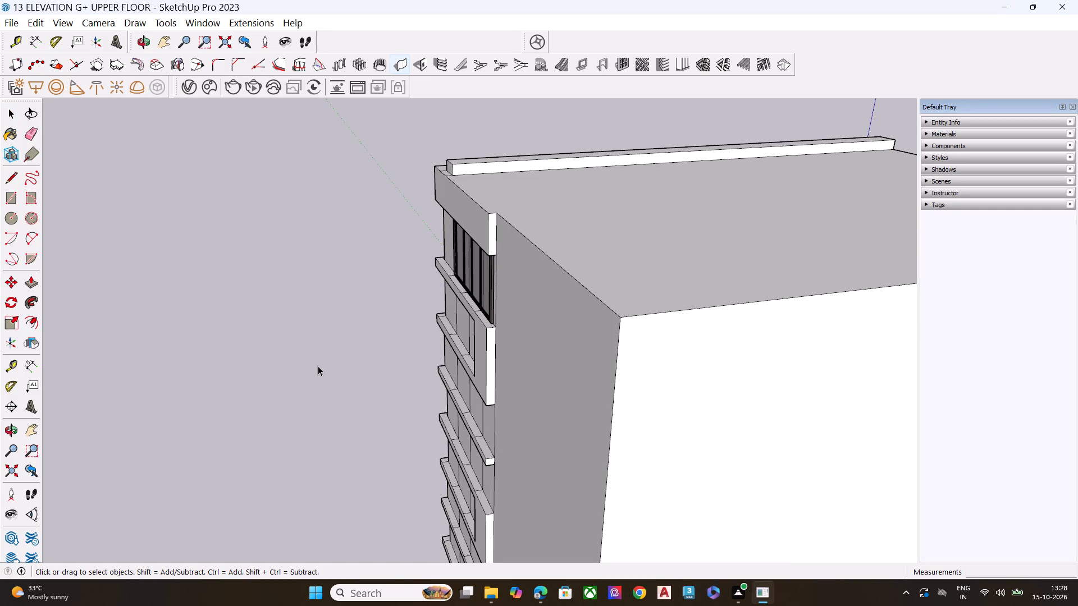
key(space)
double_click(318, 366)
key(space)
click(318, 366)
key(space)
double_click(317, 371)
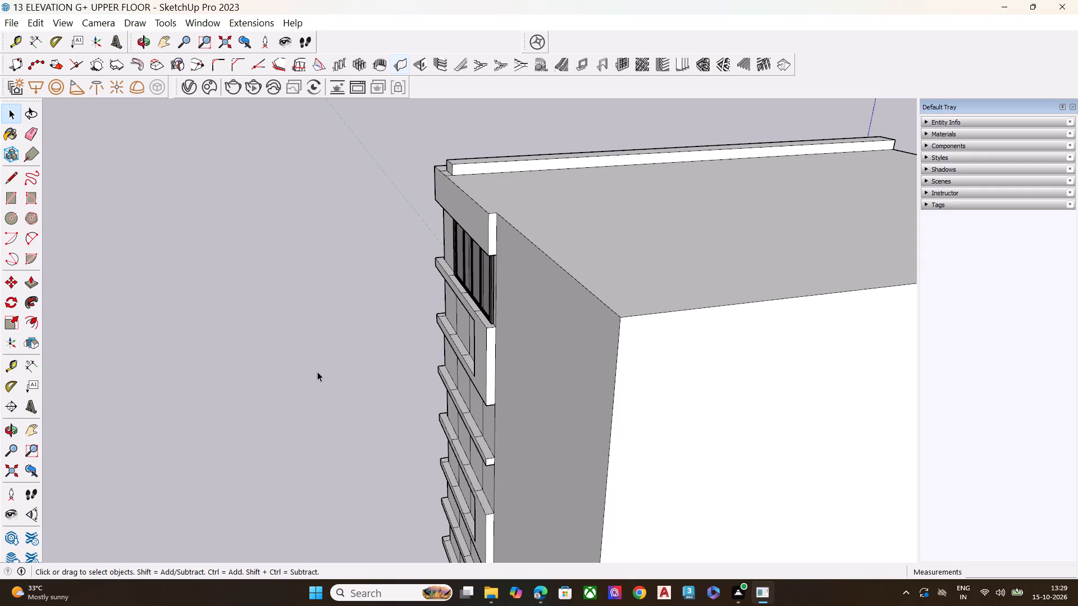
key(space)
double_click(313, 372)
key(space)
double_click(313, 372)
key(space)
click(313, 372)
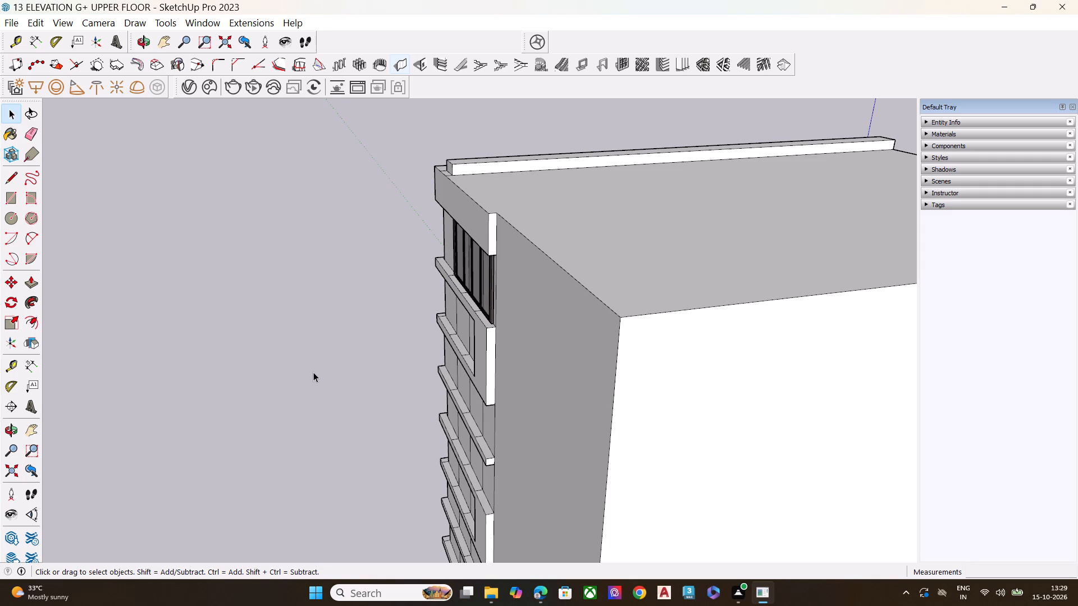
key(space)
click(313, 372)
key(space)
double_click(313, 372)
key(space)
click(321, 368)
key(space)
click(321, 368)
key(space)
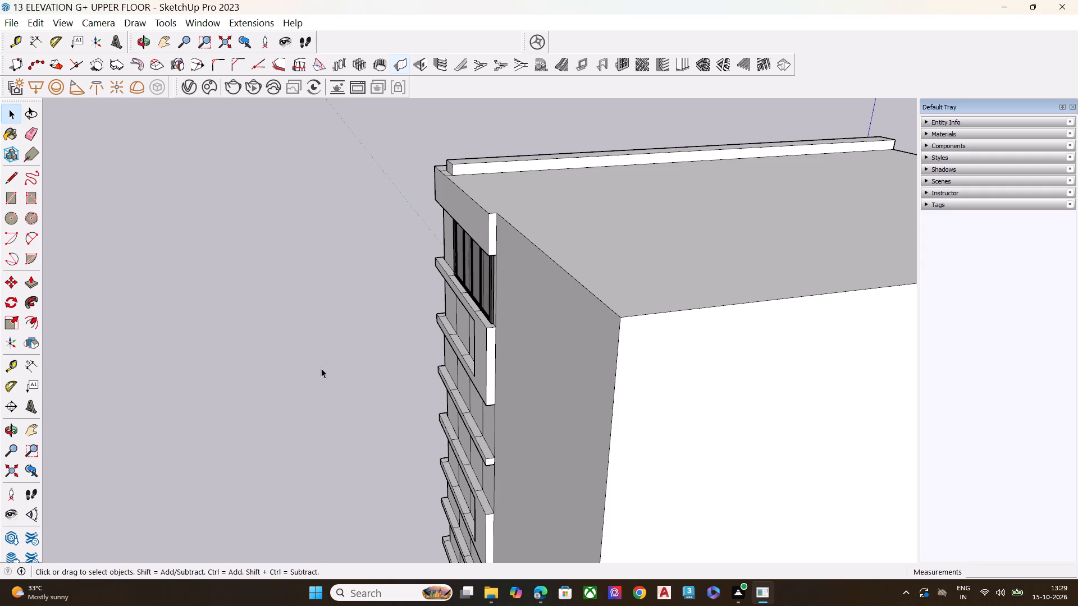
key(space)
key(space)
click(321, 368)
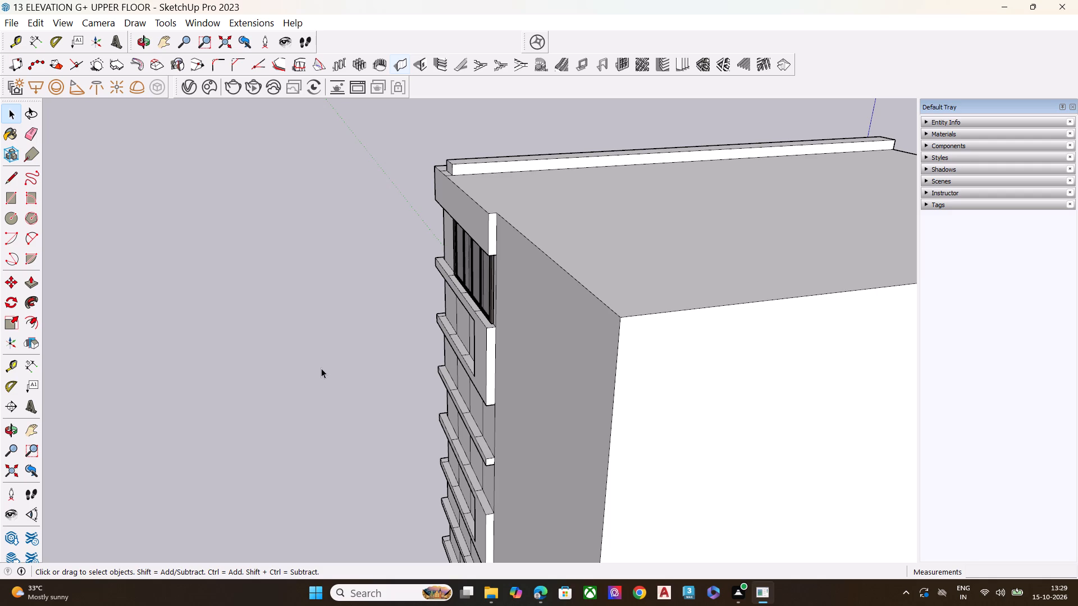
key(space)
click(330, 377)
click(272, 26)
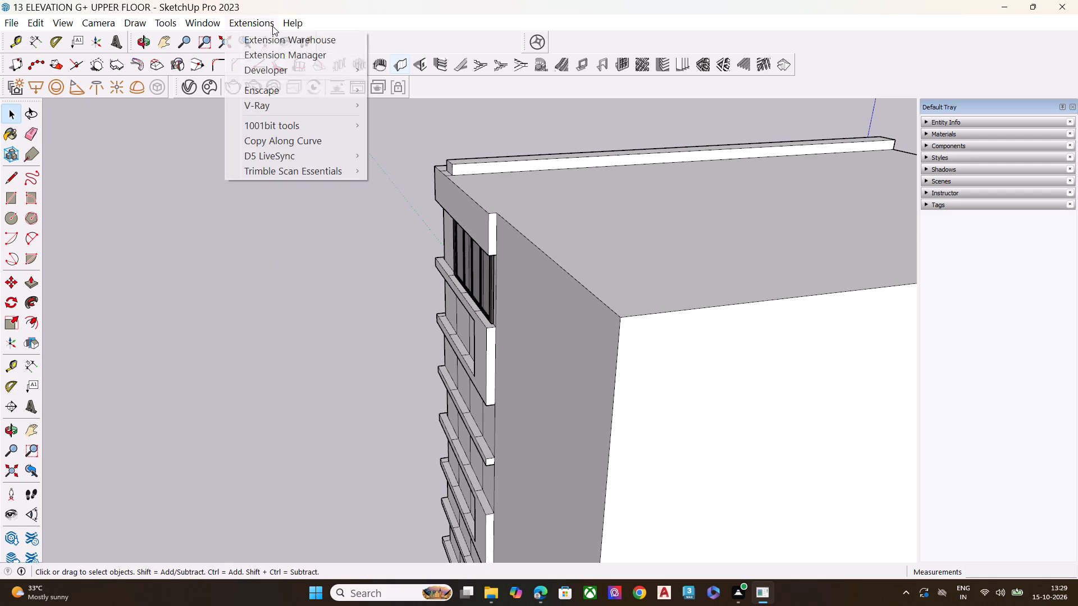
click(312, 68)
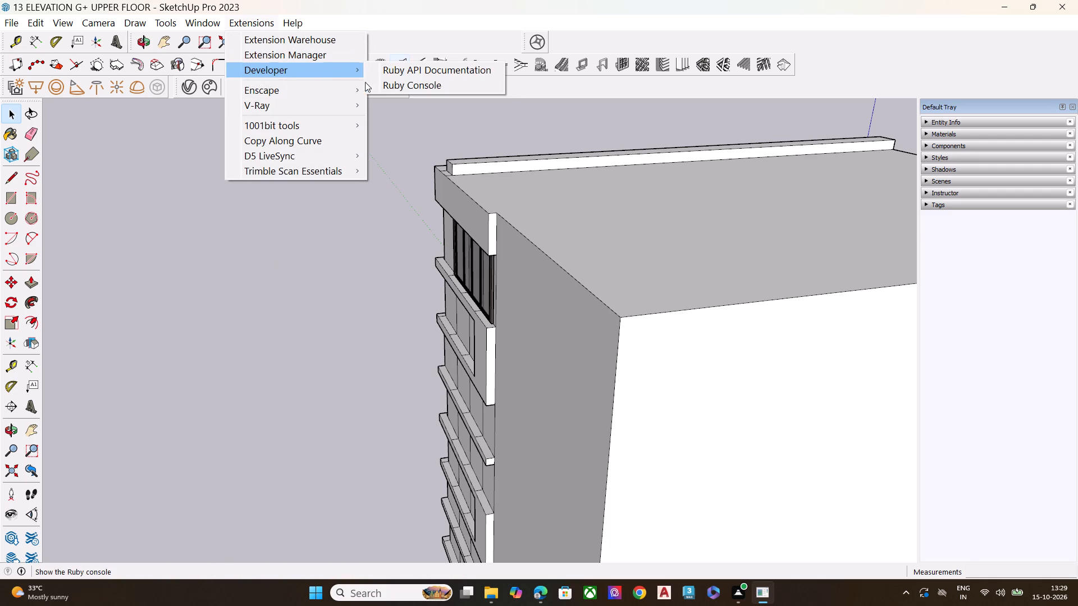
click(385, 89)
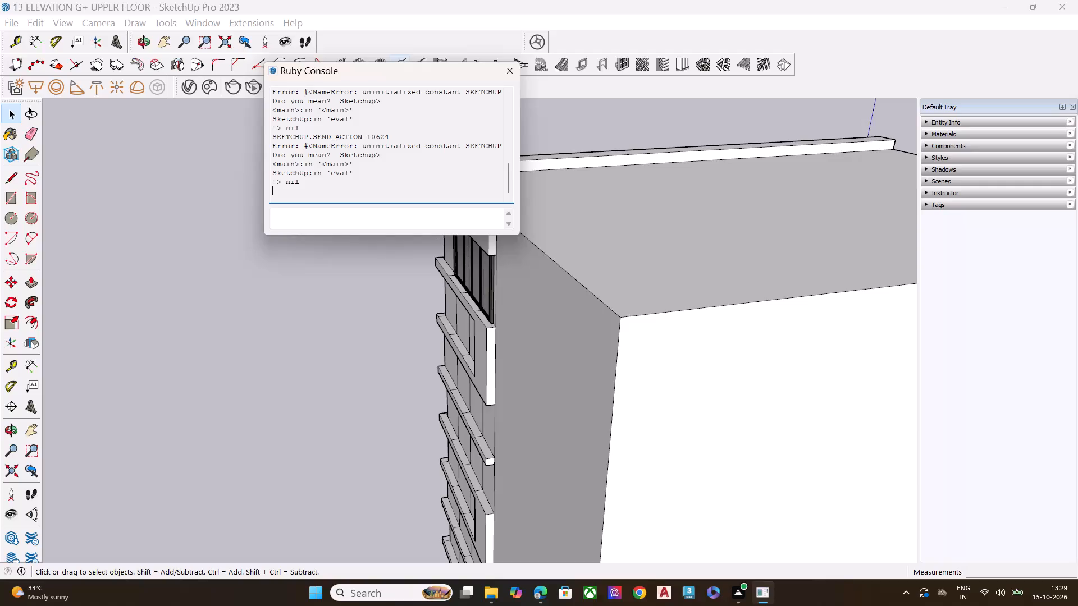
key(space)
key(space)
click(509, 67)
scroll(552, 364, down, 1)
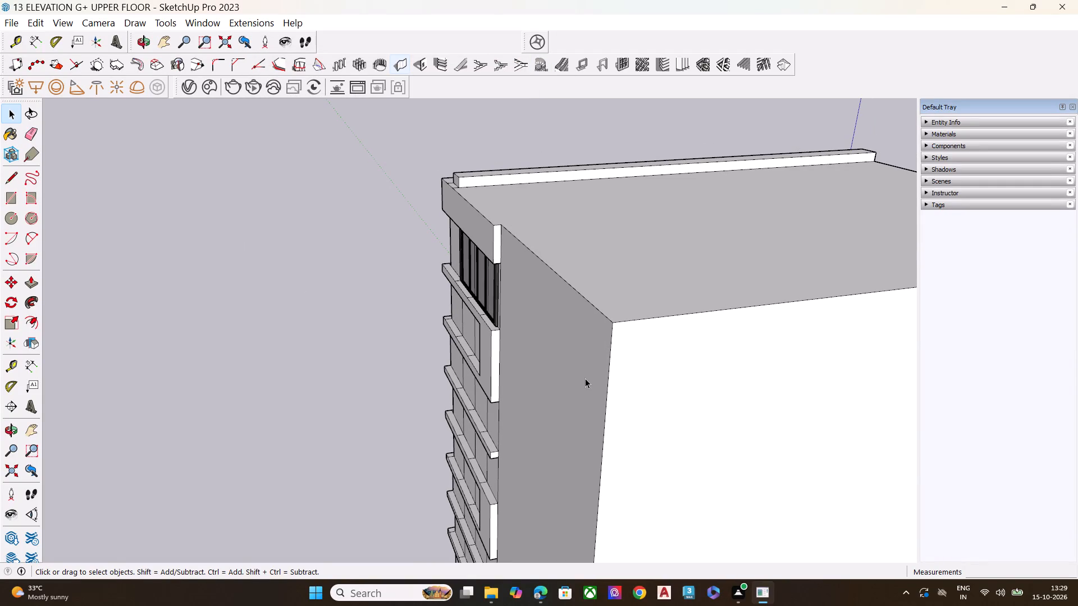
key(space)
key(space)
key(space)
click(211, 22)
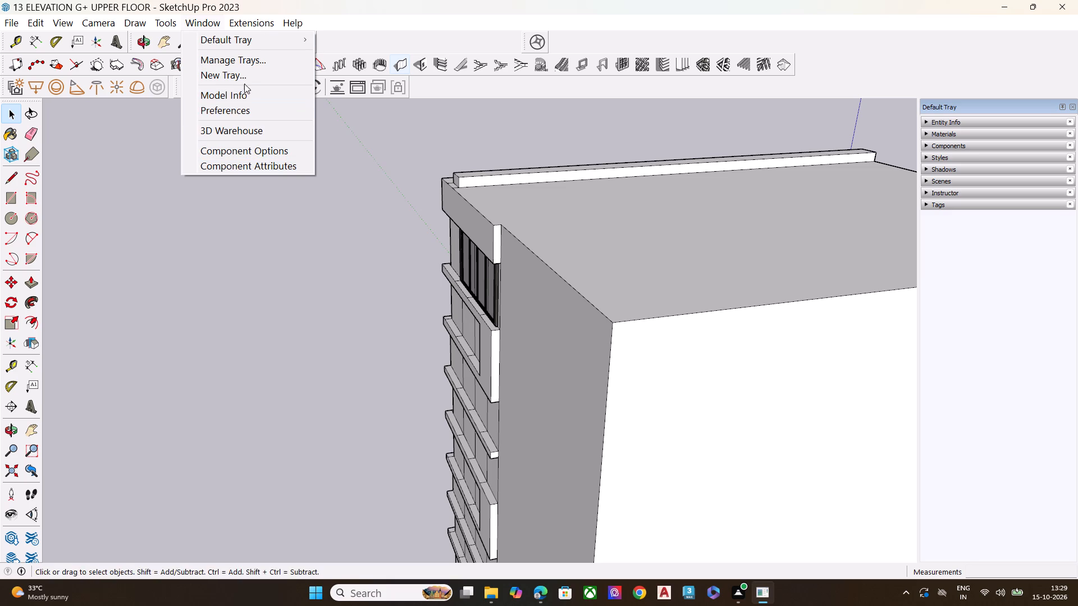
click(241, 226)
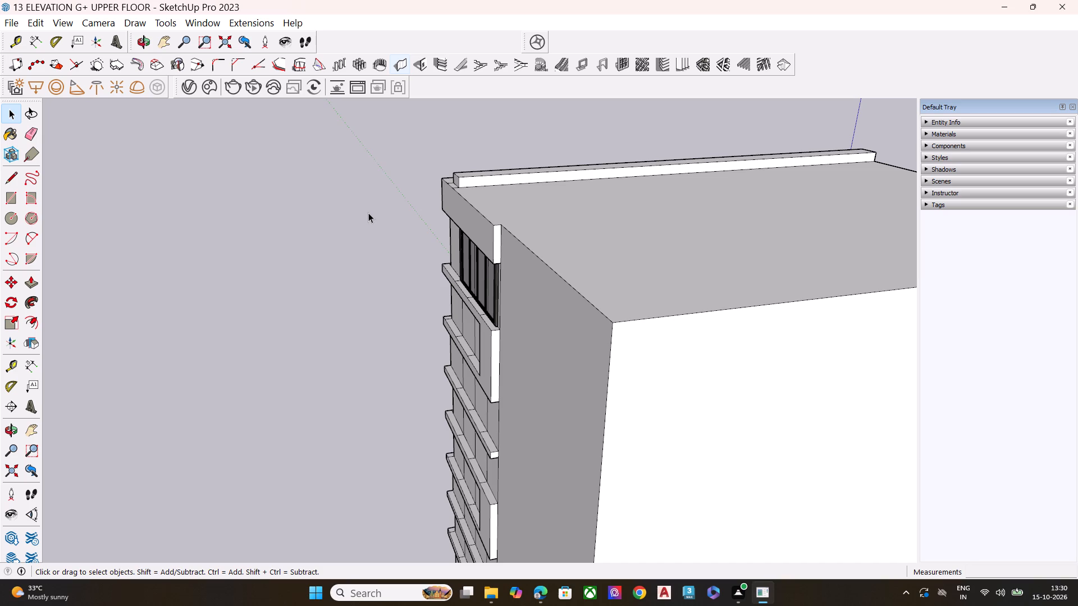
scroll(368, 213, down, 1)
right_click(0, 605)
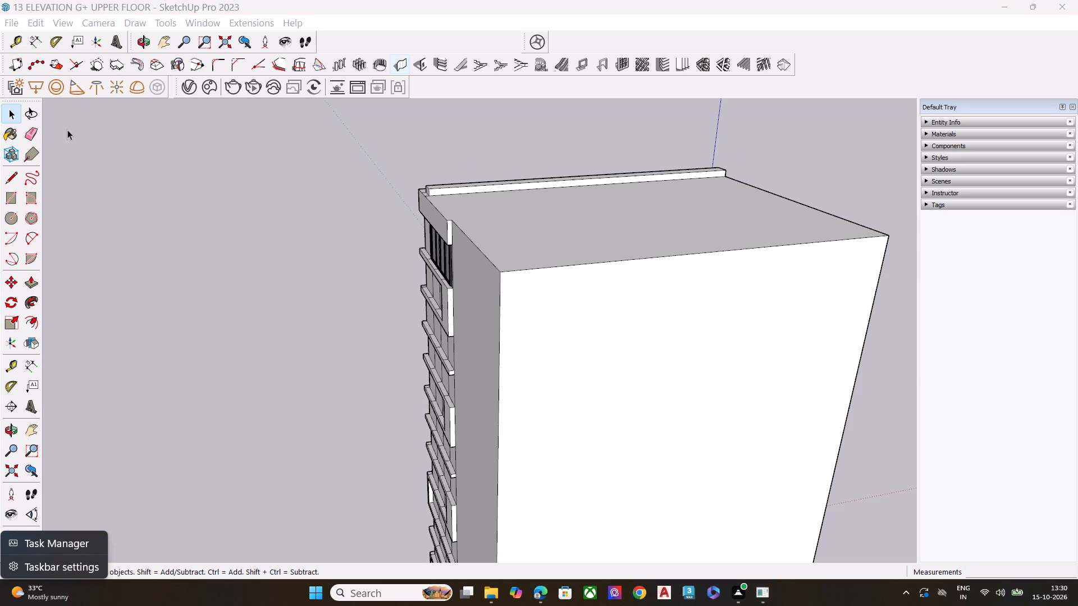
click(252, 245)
Examine the building's roof corner and the slatted facade panel on the top floor at close range.
middle_drag(403, 346, 451, 313)
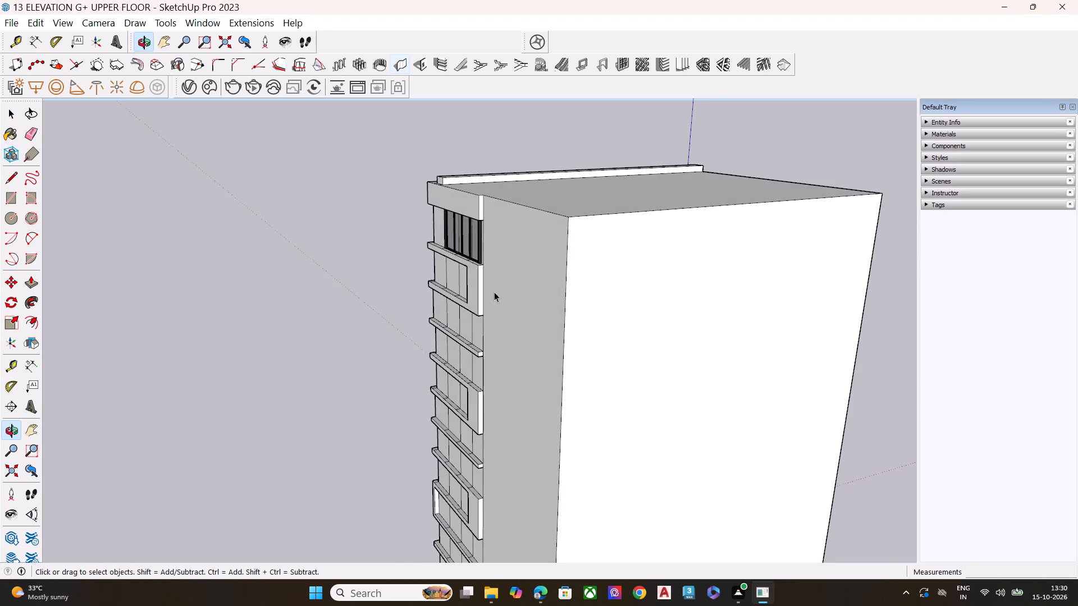
scroll(520, 269, up, 8)
middle_drag(491, 429, 472, 483)
scroll(563, 401, up, 6)
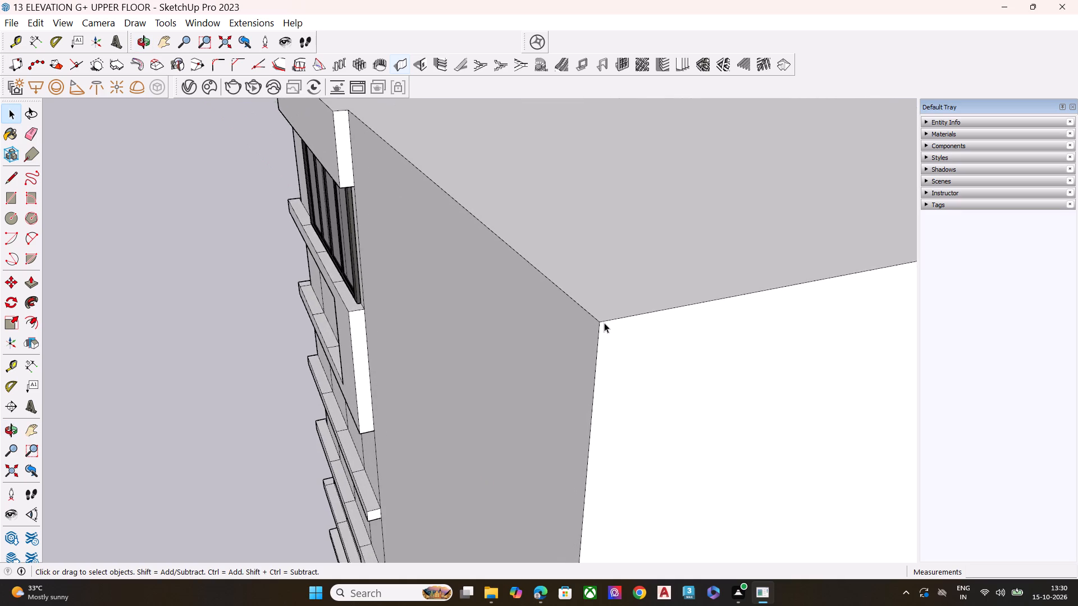
scroll(604, 323, down, 1)
scroll(604, 323, up, 6)
scroll(573, 350, down, 4)
scroll(572, 352, up, 6)
scroll(572, 352, down, 8)
middle_drag(560, 382, 593, 339)
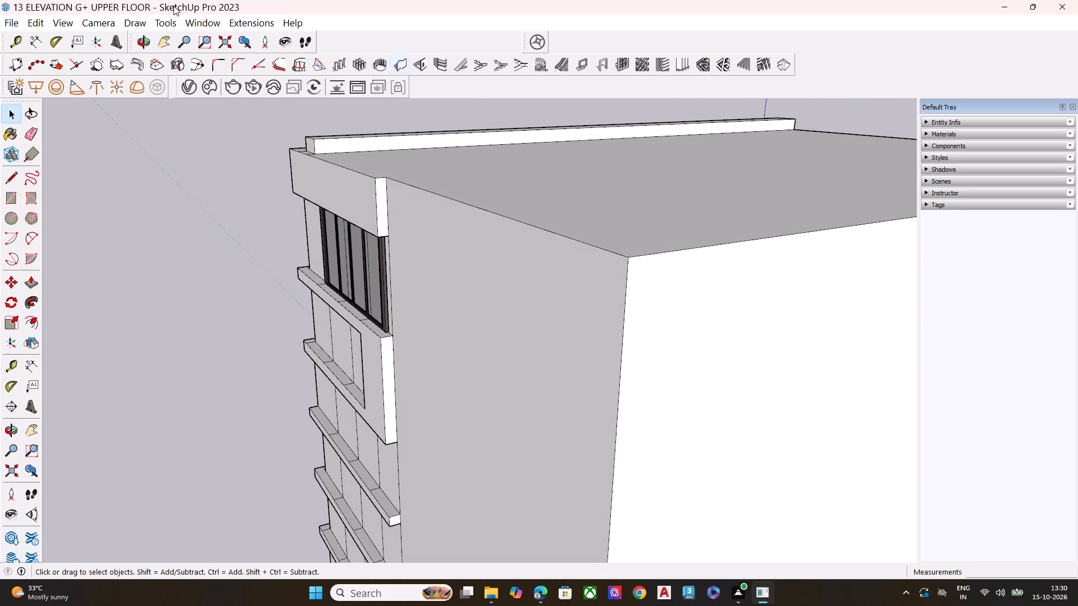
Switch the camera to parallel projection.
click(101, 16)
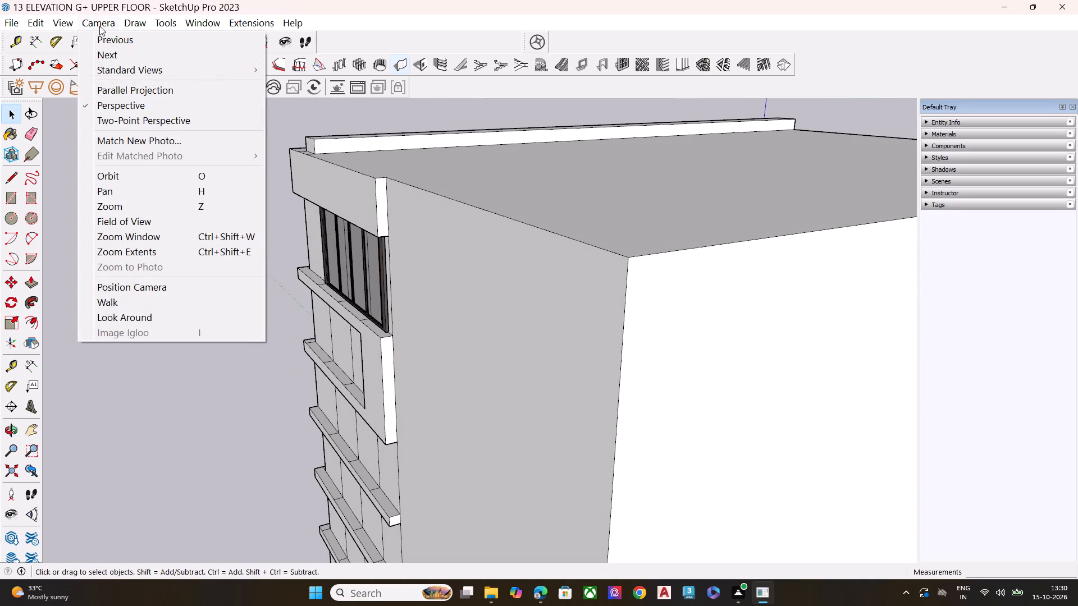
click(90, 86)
Inspect the roof corner and the adjoining upper walls at close range in parallel projection.
scroll(539, 321, up, 2)
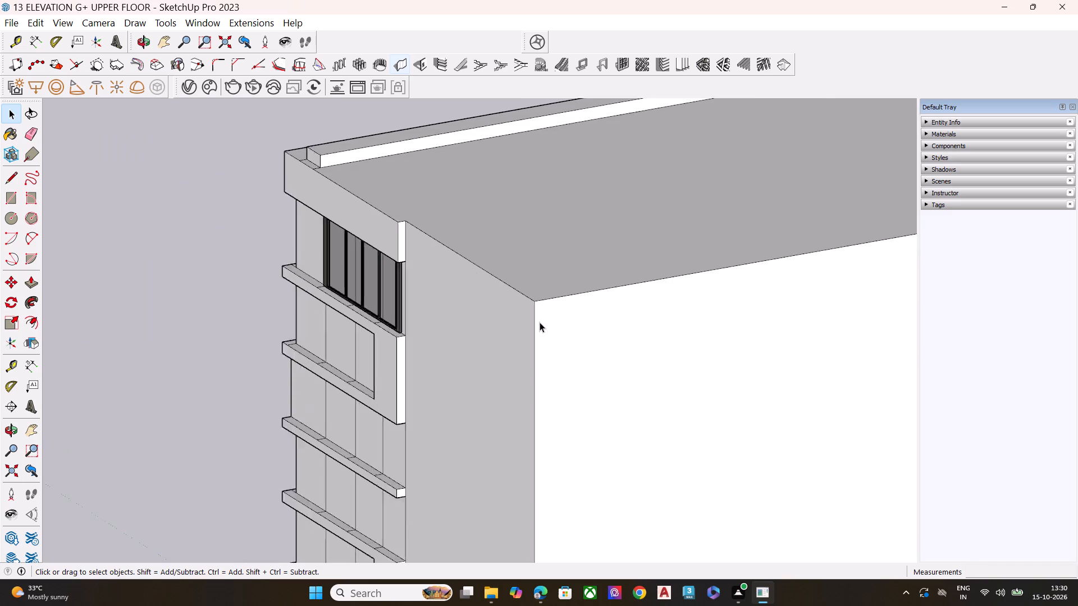
scroll(540, 322, up, 7)
scroll(536, 276, down, 1)
scroll(536, 276, up, 4)
scroll(521, 294, down, 1)
scroll(520, 295, up, 5)
scroll(514, 318, down, 17)
scroll(436, 287, up, 1)
scroll(435, 287, down, 5)
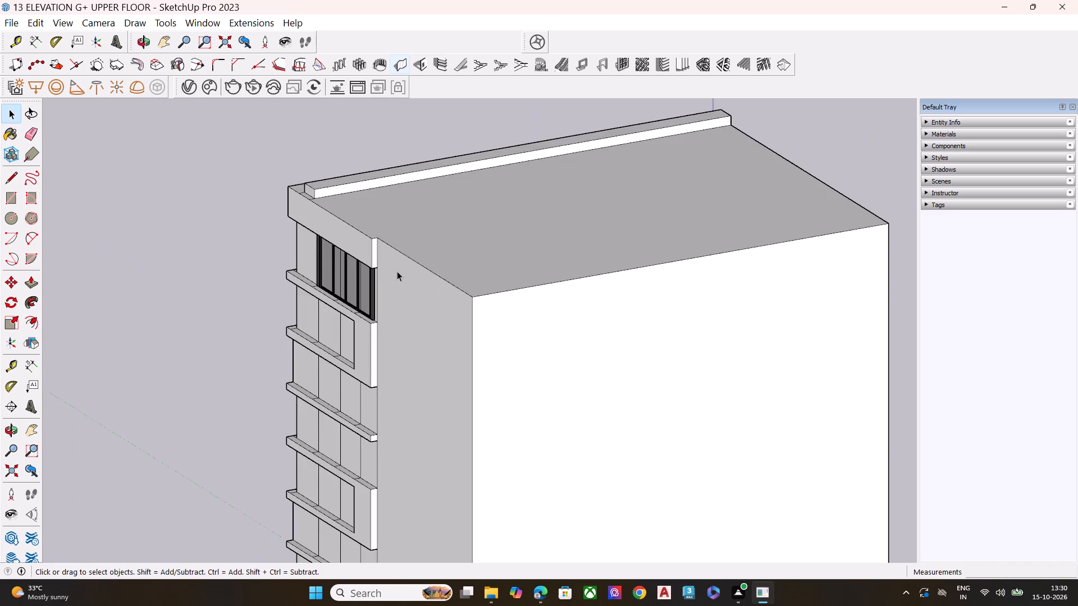
scroll(397, 271, down, 4)
scroll(390, 272, up, 1)
scroll(389, 272, down, 6)
scroll(389, 273, up, 1)
scroll(389, 273, down, 5)
Inspect the whole tower from all sides in parallel projection, including the front elevation and the flat ground rectangle.
middle_drag(399, 376, 610, 335)
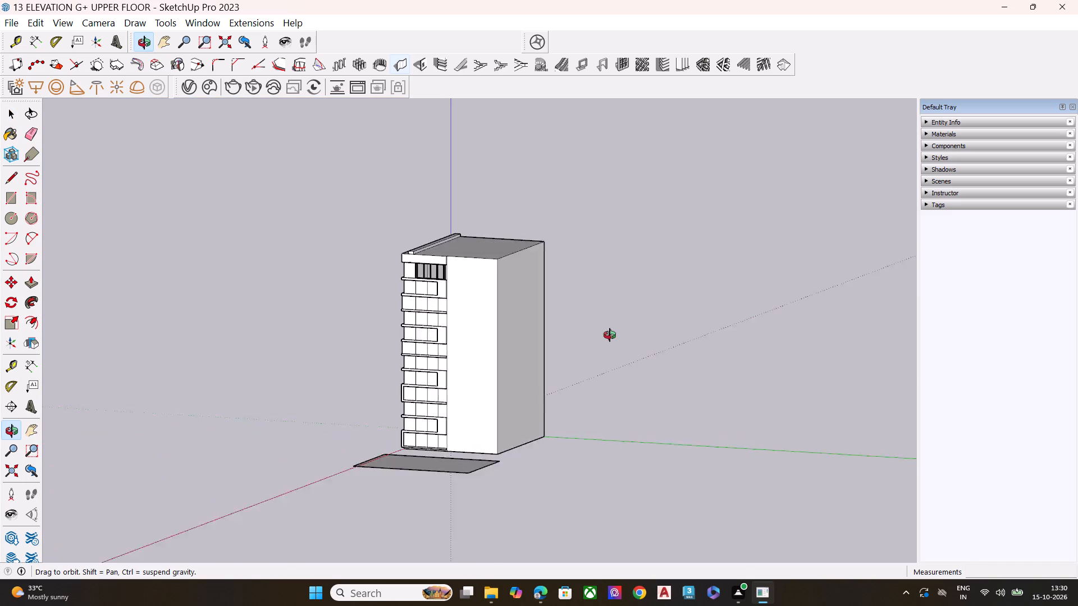
middle_drag(610, 335, 422, 383)
middle_drag(410, 379, 342, 364)
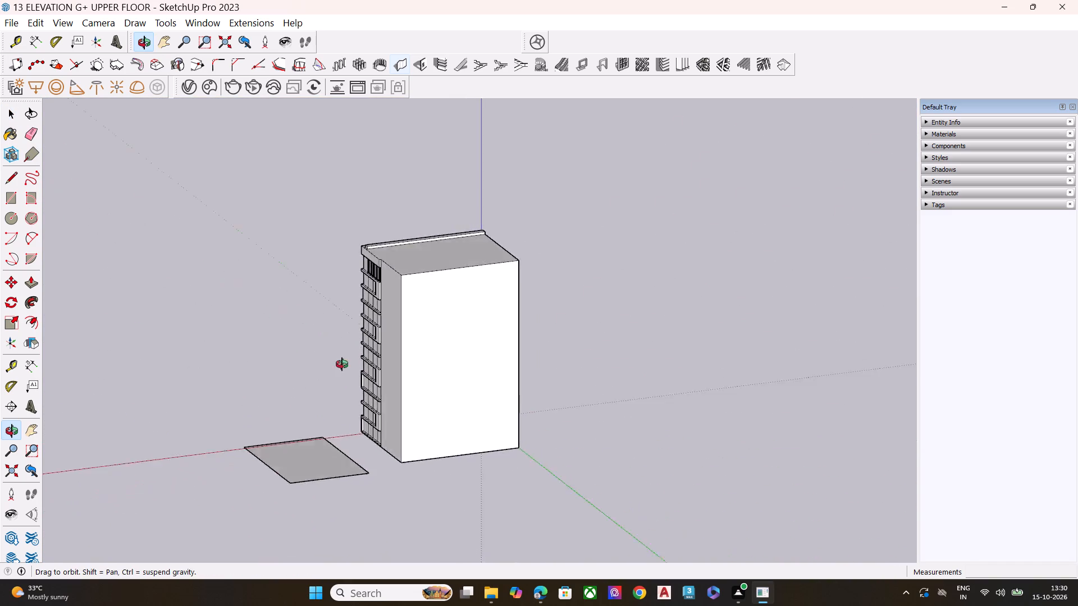
middle_drag(342, 364, 37, 309)
middle_drag(561, 383, 115, 468)
middle_drag(580, 440, 317, 348)
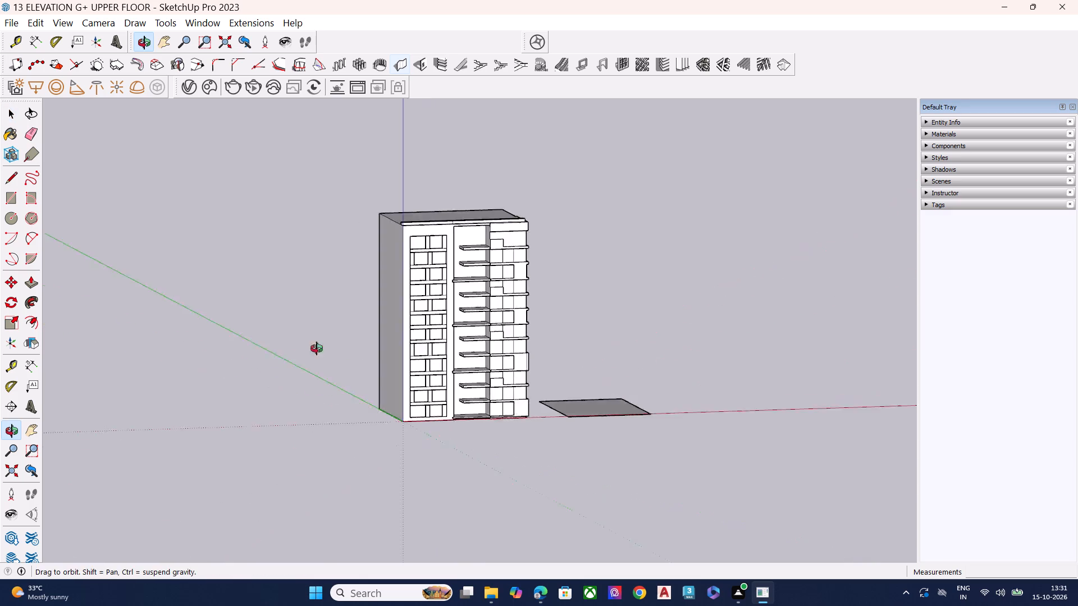
middle_drag(317, 348, 264, 325)
middle_drag(468, 404, 185, 389)
middle_drag(185, 389, 404, 447)
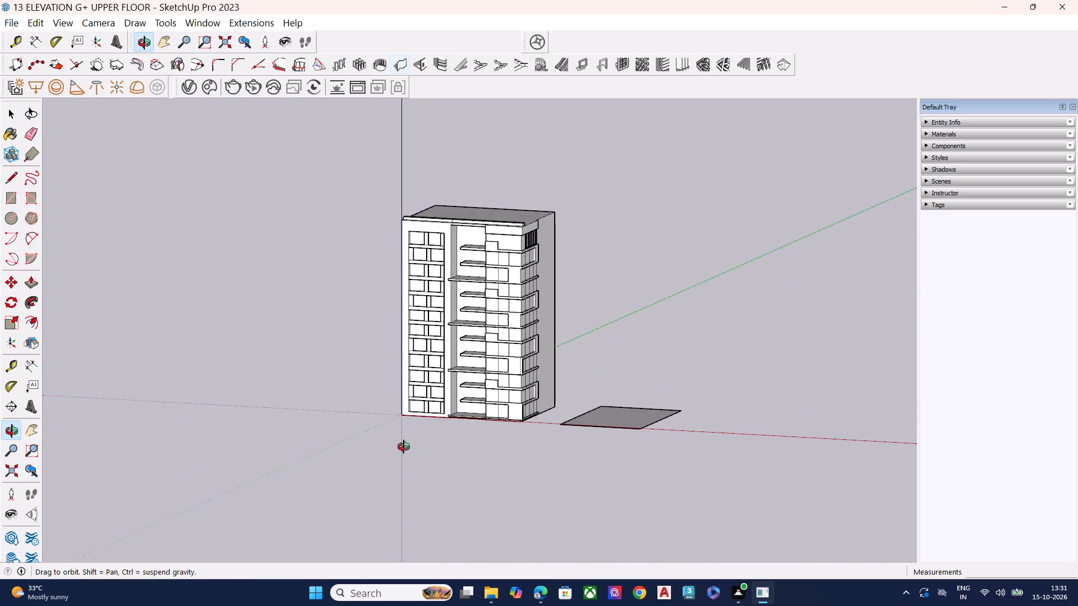
middle_drag(404, 447, 377, 452)
scroll(410, 442, down, 14)
middle_drag(419, 450, 412, 424)
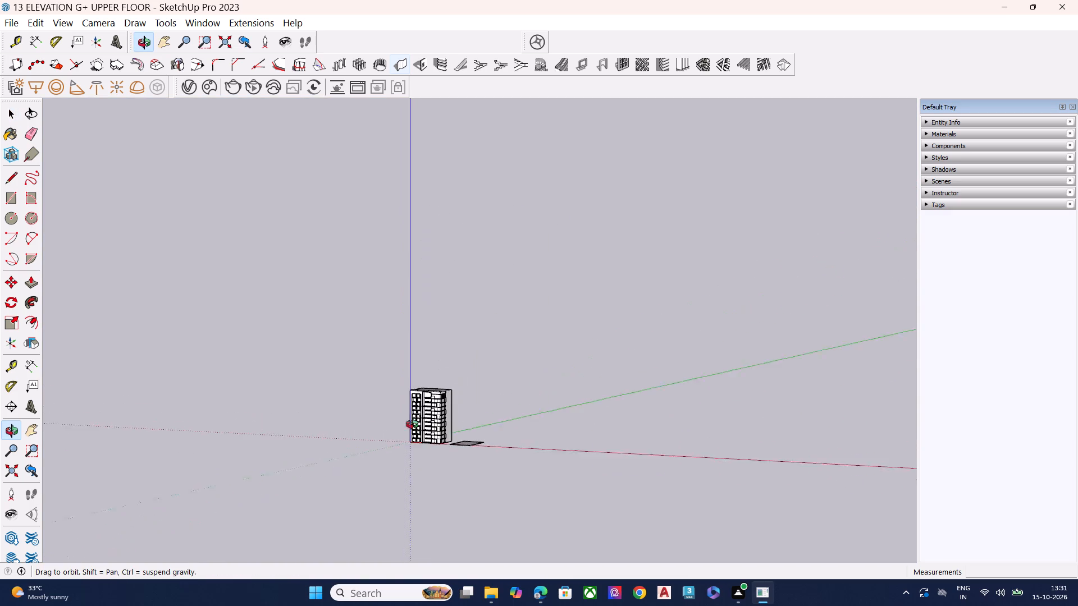
middle_drag(412, 424, 406, 427)
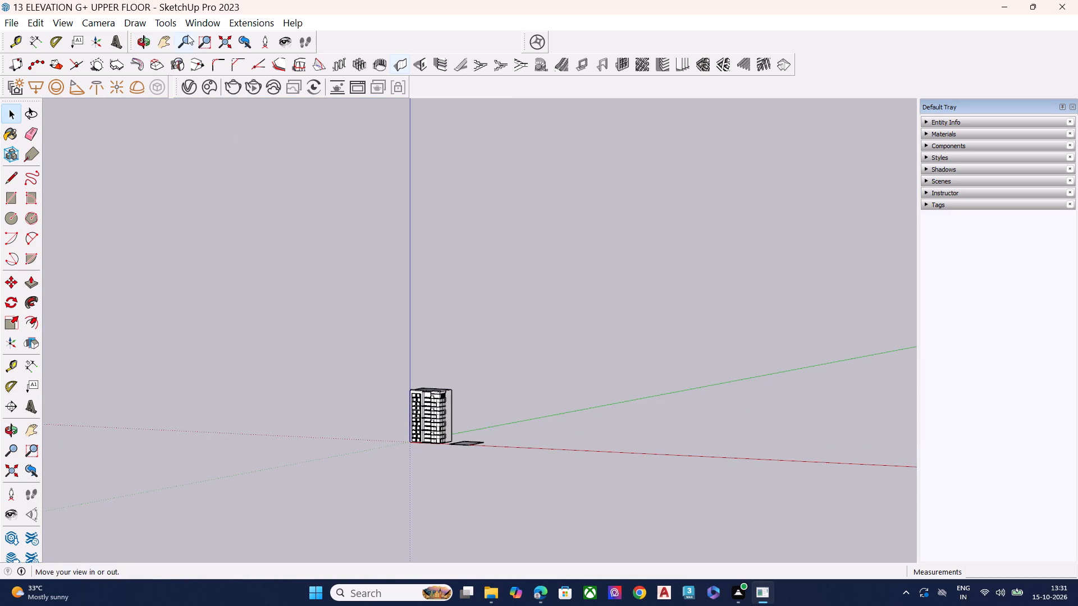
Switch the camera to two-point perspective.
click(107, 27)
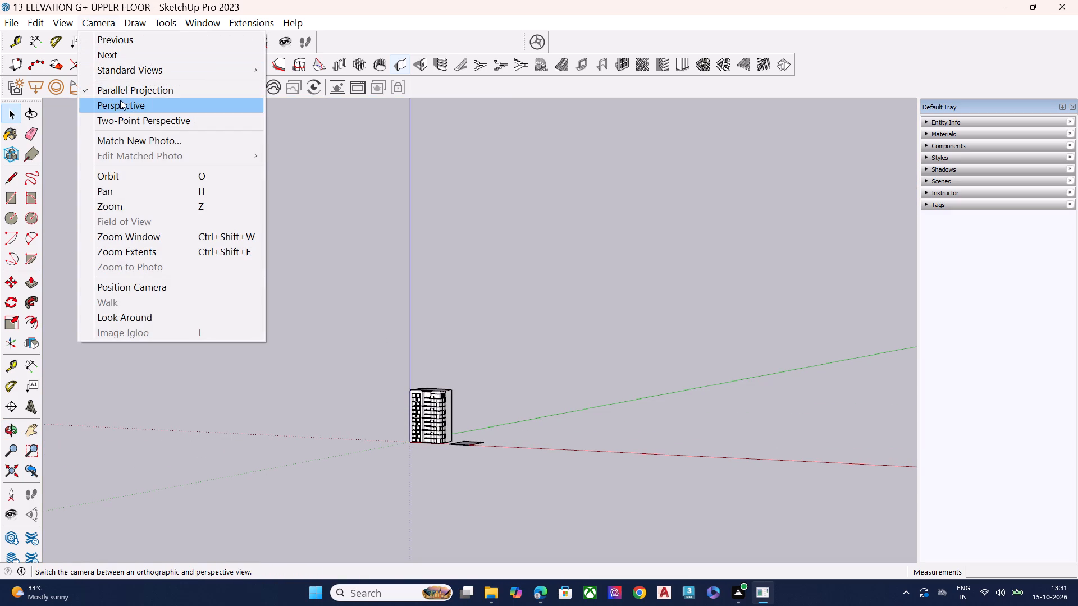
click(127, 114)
Examine the tower's panelled side facade and plain side wall at close range in perspective.
scroll(452, 449, down, 8)
scroll(449, 498, up, 6)
middle_click(449, 498)
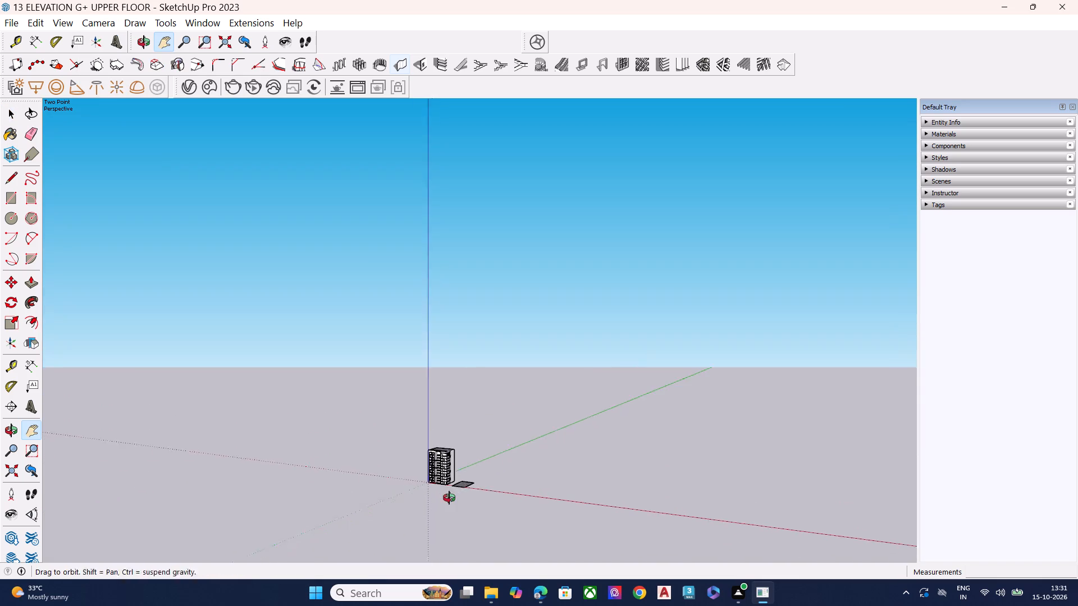
scroll(449, 498, up, 3)
scroll(449, 498, down, 1)
scroll(449, 498, up, 12)
scroll(435, 478, down, 1)
scroll(435, 478, up, 4)
scroll(445, 410, up, 3)
scroll(445, 386, down, 1)
scroll(445, 384, up, 7)
scroll(445, 378, down, 1)
scroll(445, 378, up, 2)
middle_drag(485, 375, 245, 434)
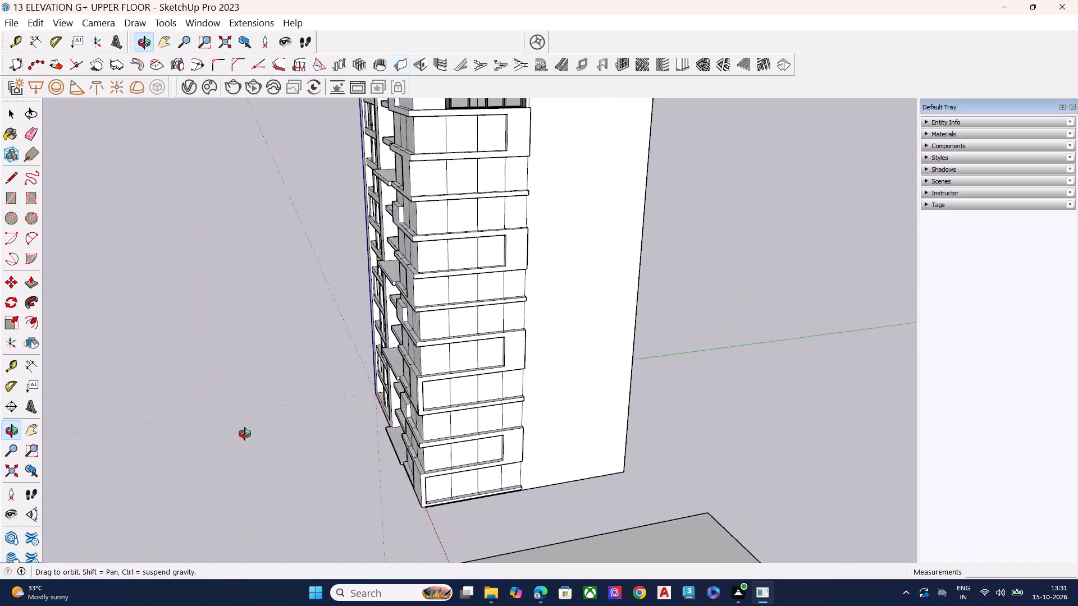
middle_drag(245, 434, 230, 434)
middle_drag(697, 382, 496, 413)
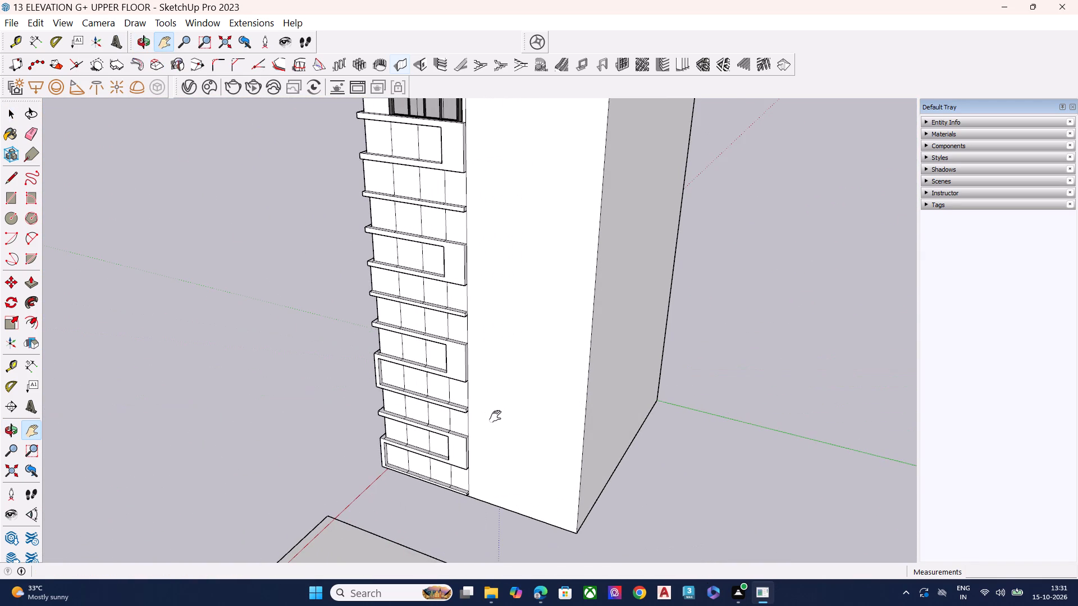
Examine the roof corner above the plain side walls at very close range to check how the faces display.
scroll(495, 416, down, 4)
scroll(496, 429, up, 2)
scroll(497, 432, down, 4)
scroll(546, 259, up, 12)
scroll(552, 332, down, 1)
scroll(552, 332, up, 1)
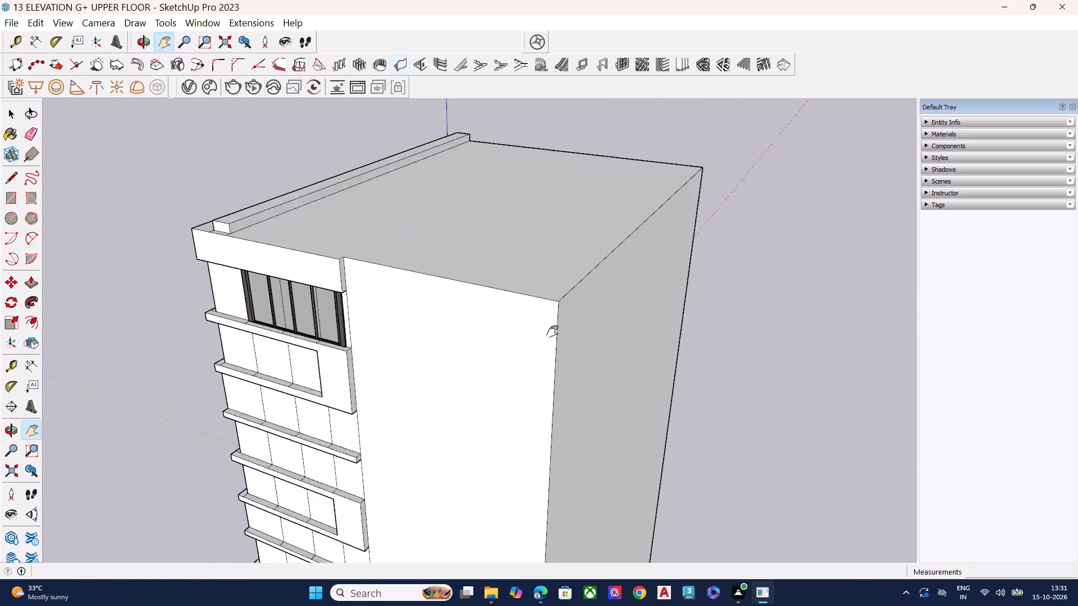
scroll(552, 332, up, 6)
scroll(570, 316, down, 1)
scroll(570, 316, up, 2)
scroll(570, 316, down, 1)
scroll(570, 316, up, 13)
middle_drag(565, 303, 532, 311)
middle_click(532, 311)
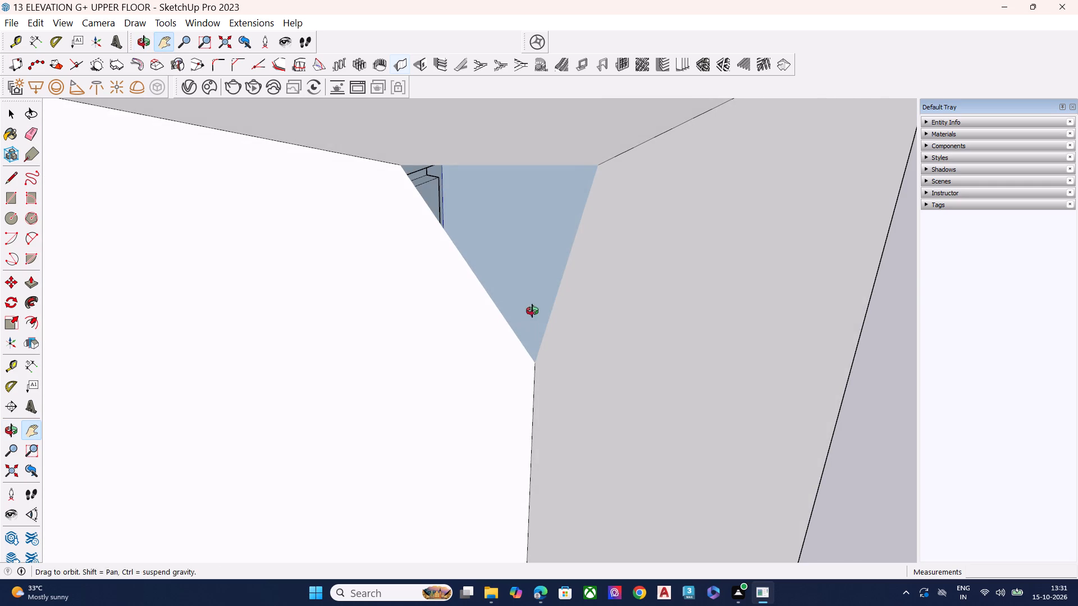
Toggle the camera from perspective to parallel projection.
click(103, 25)
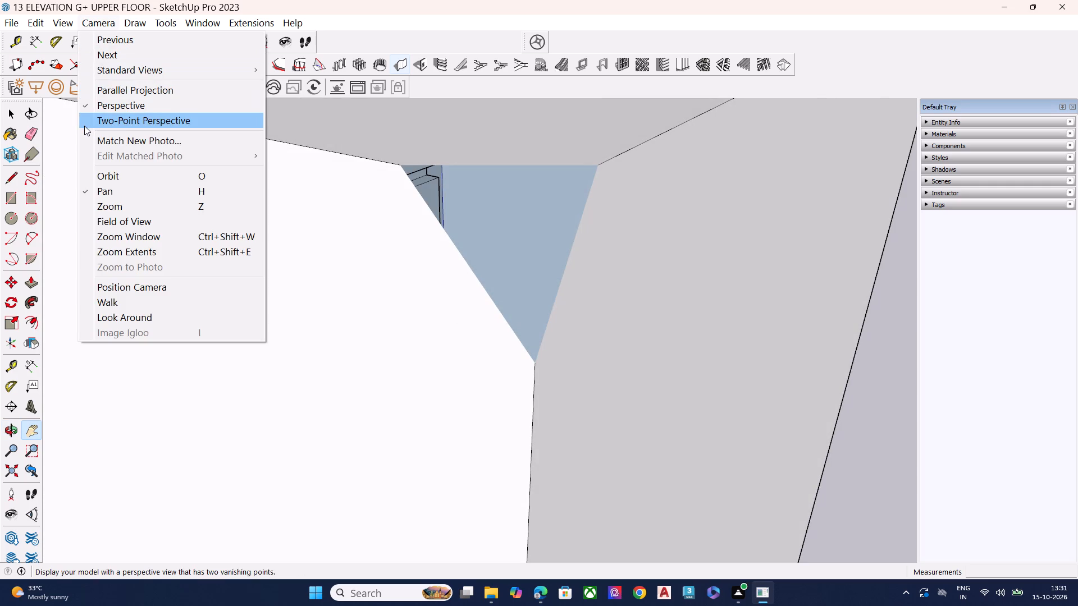
click(112, 106)
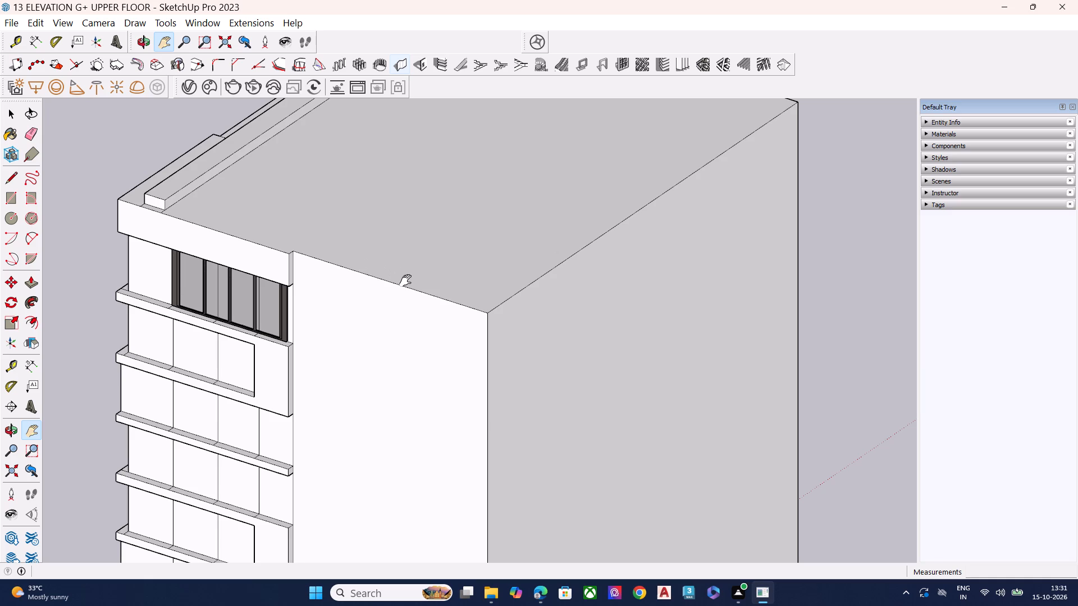
Compare the tower in parallel projection and perspective, leaving the camera set to perspective.
scroll(405, 281, down, 5)
scroll(401, 292, up, 1)
scroll(401, 292, down, 4)
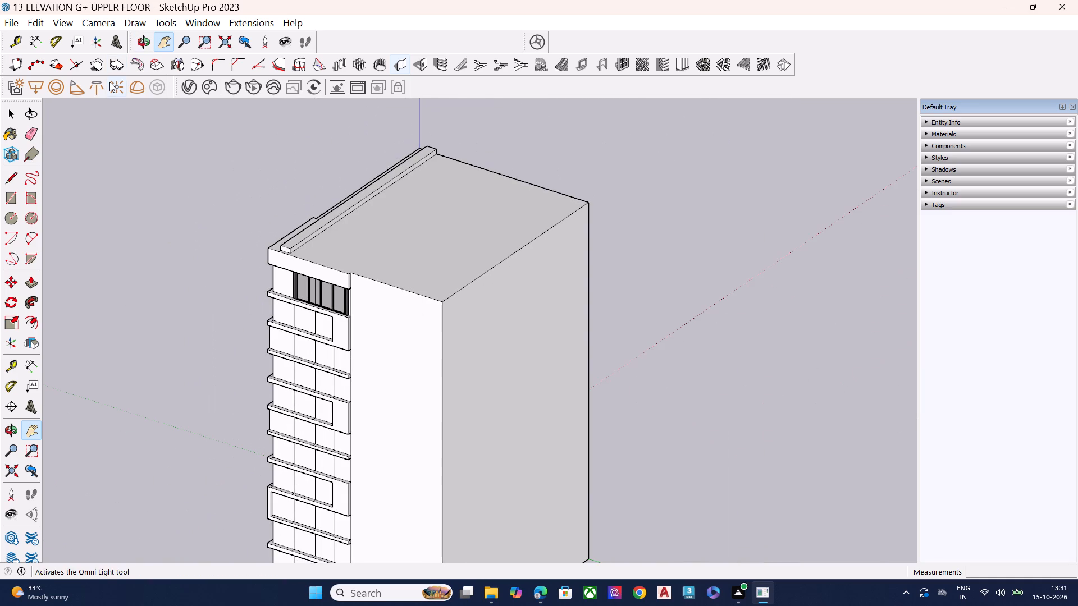
click(117, 21)
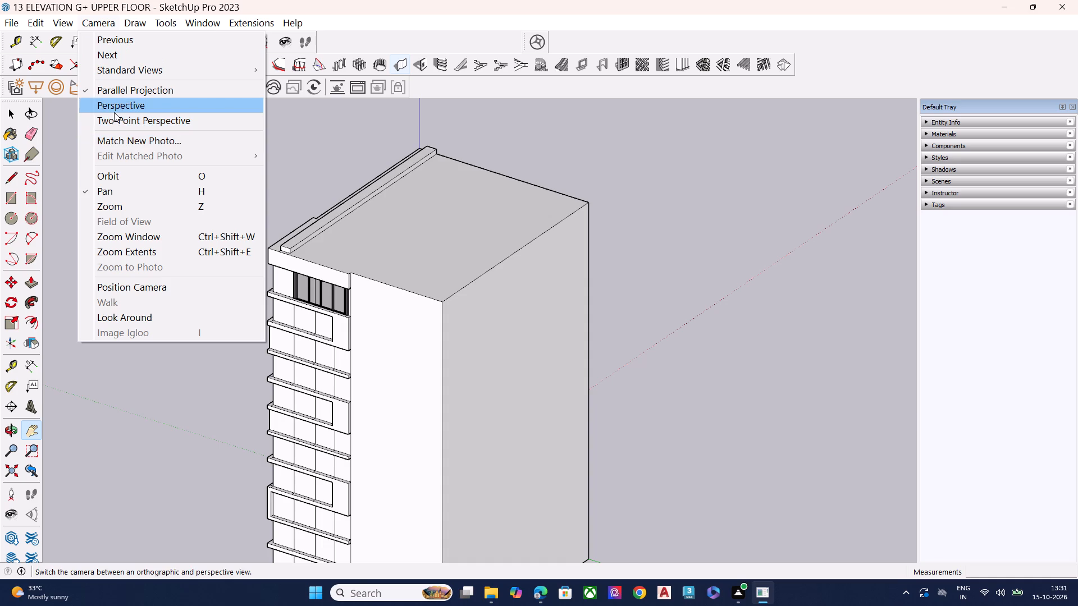
click(114, 112)
click(98, 25)
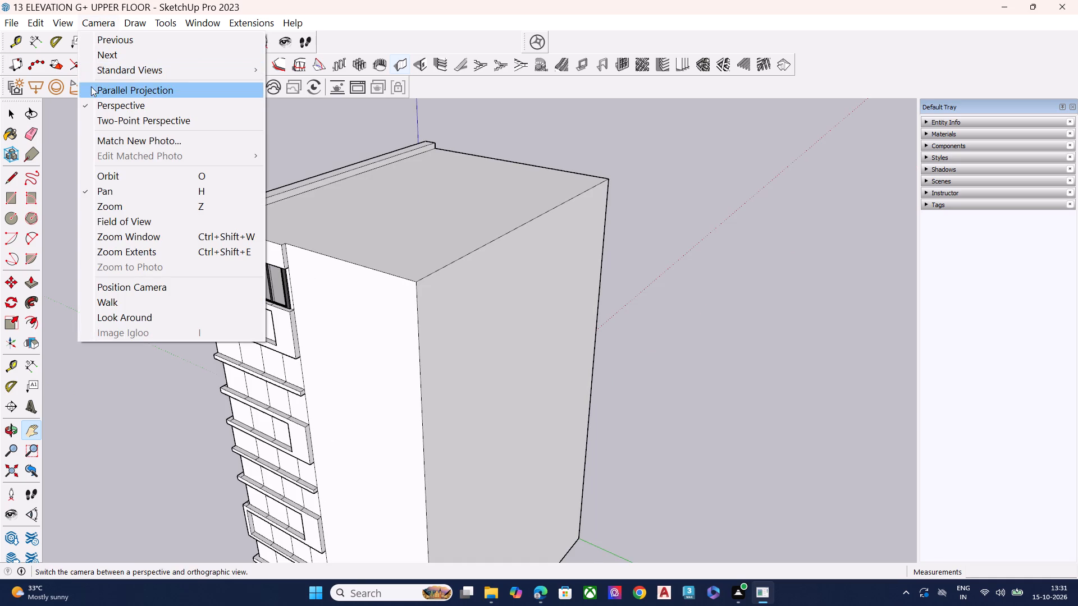
click(93, 102)
click(104, 25)
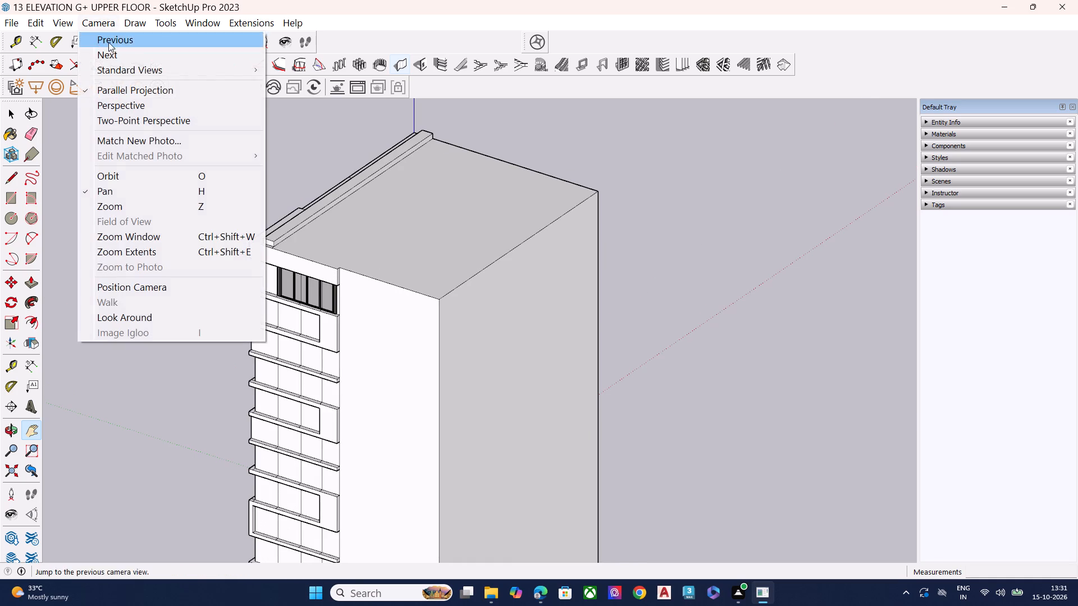
click(112, 103)
Examine the roof corner above the plain side walls at close range in perspective.
scroll(335, 265, down, 2)
scroll(344, 279, up, 1)
scroll(353, 290, down, 2)
middle_drag(429, 362, 426, 247)
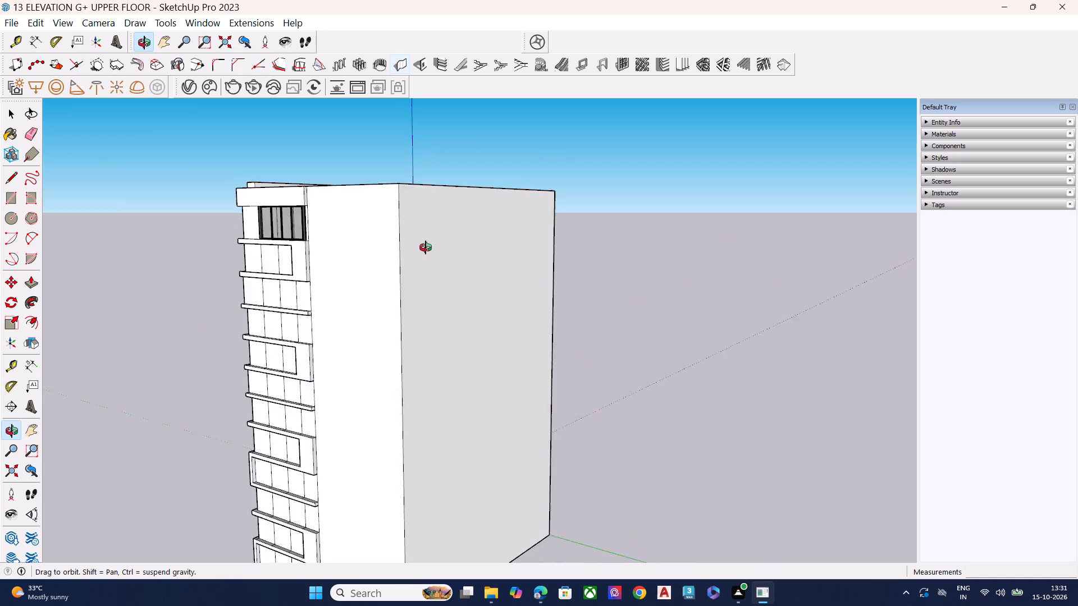
middle_drag(426, 247, 381, 369)
scroll(352, 317, up, 20)
scroll(352, 317, up, 1)
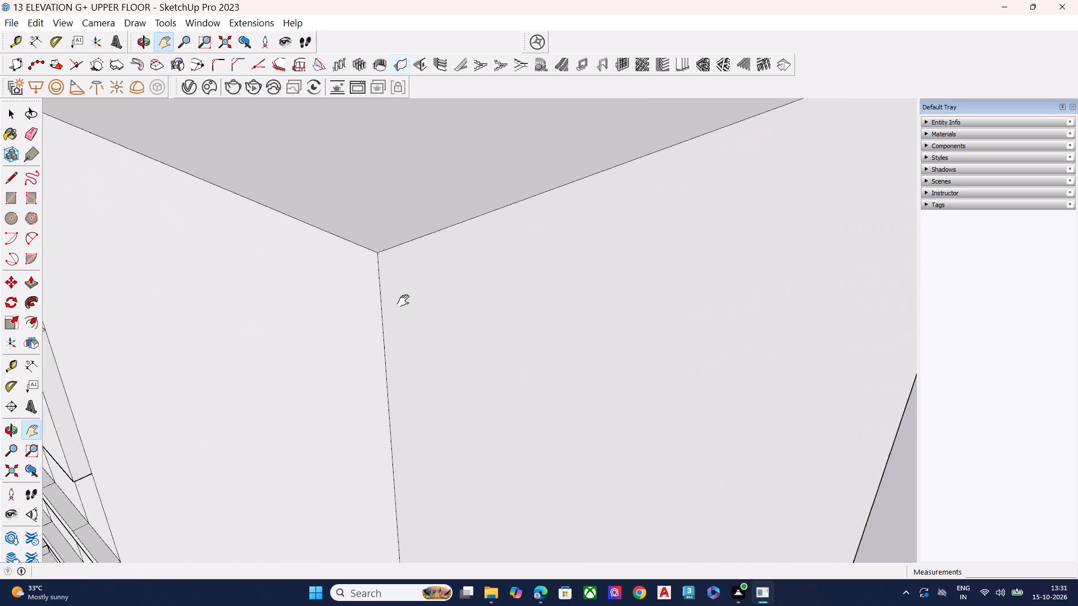
scroll(403, 301, up, 10)
scroll(360, 288, down, 15)
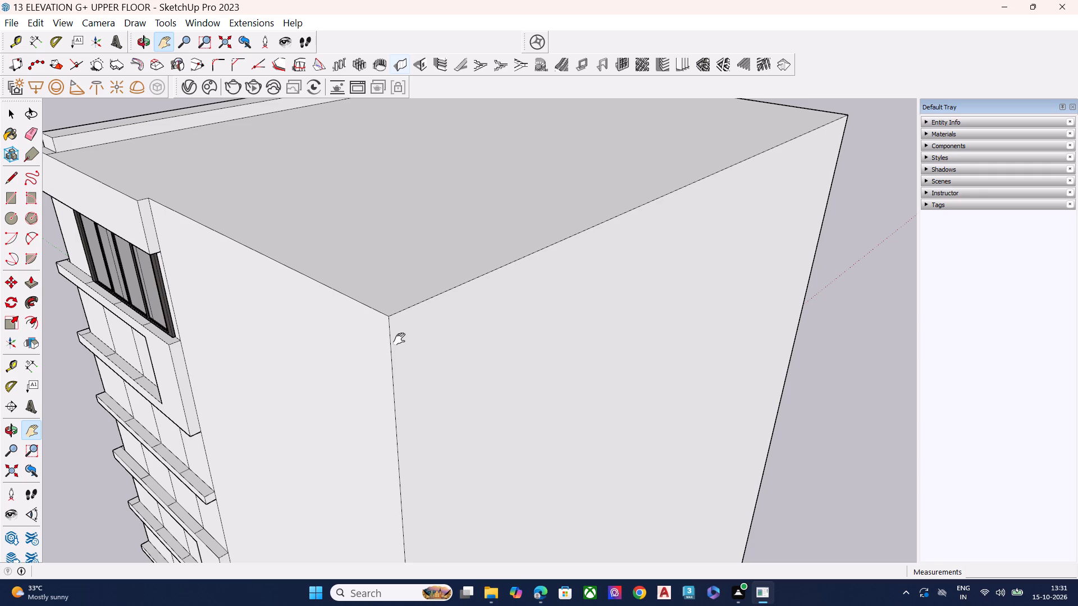
Zoom the view to the model's full extents.
click(102, 25)
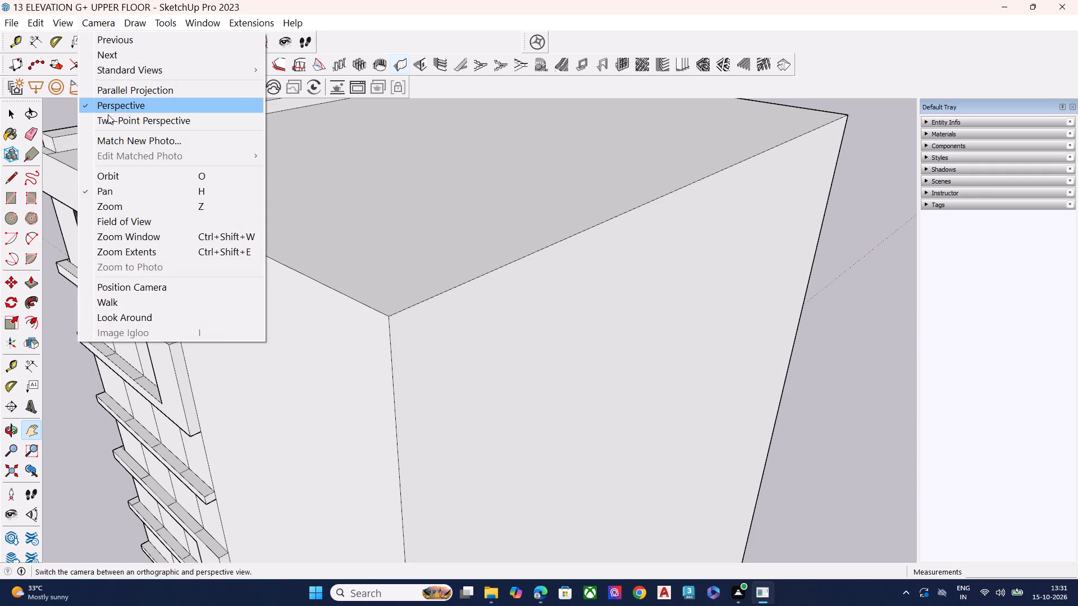
click(112, 246)
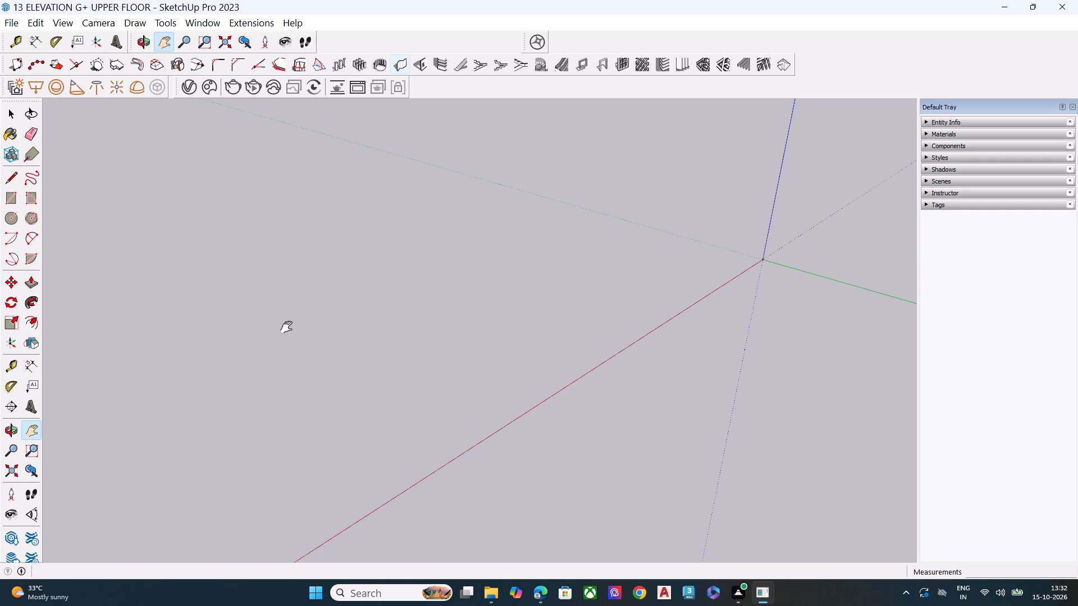
Return to the tower and examine the roof corner beside the slatted top-floor window to check how the faces display up close.
scroll(286, 327, down, 1)
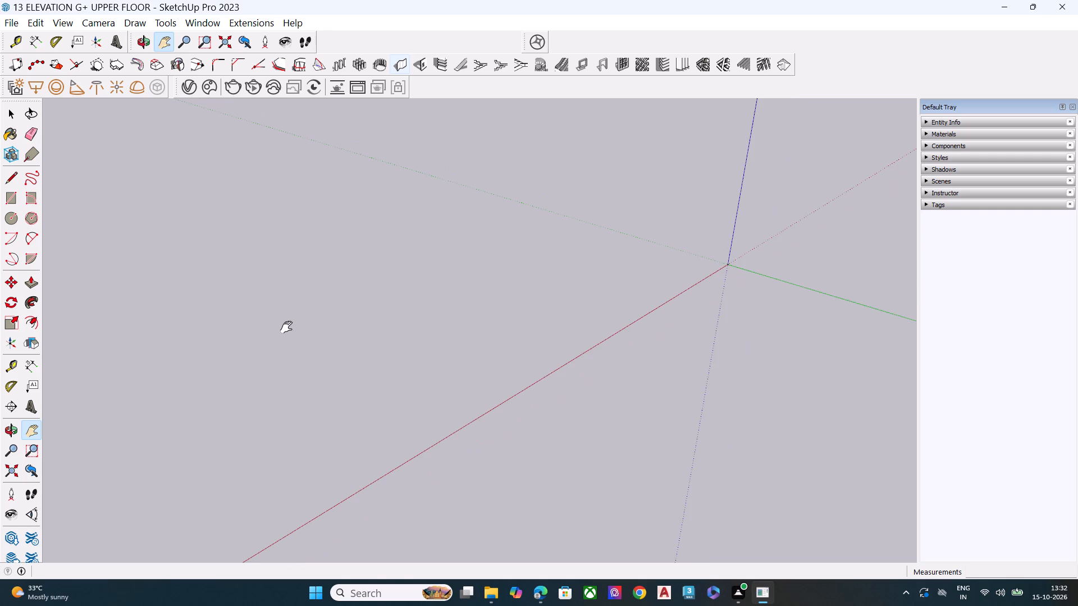
scroll(778, 245, down, 1)
scroll(753, 264, up, 16)
scroll(728, 260, up, 7)
scroll(719, 264, down, 1)
scroll(719, 264, up, 9)
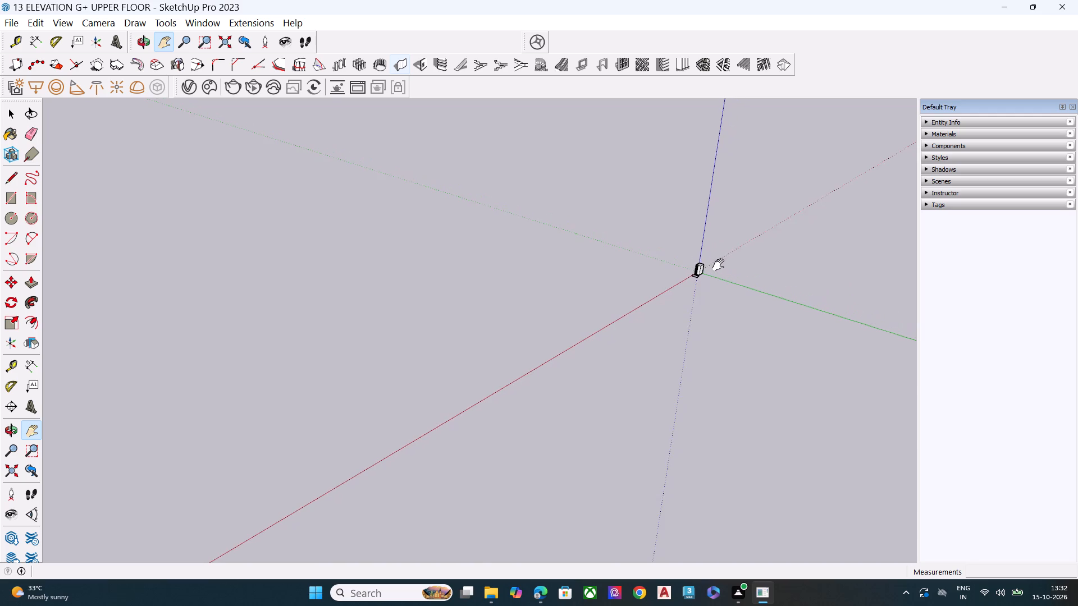
scroll(692, 273, up, 17)
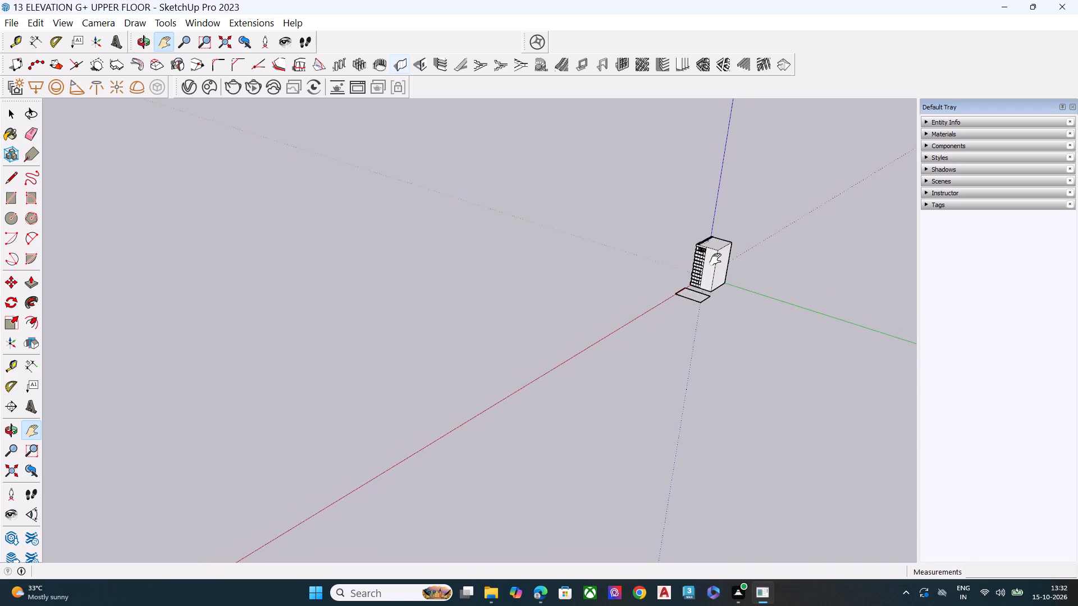
scroll(715, 259, up, 16)
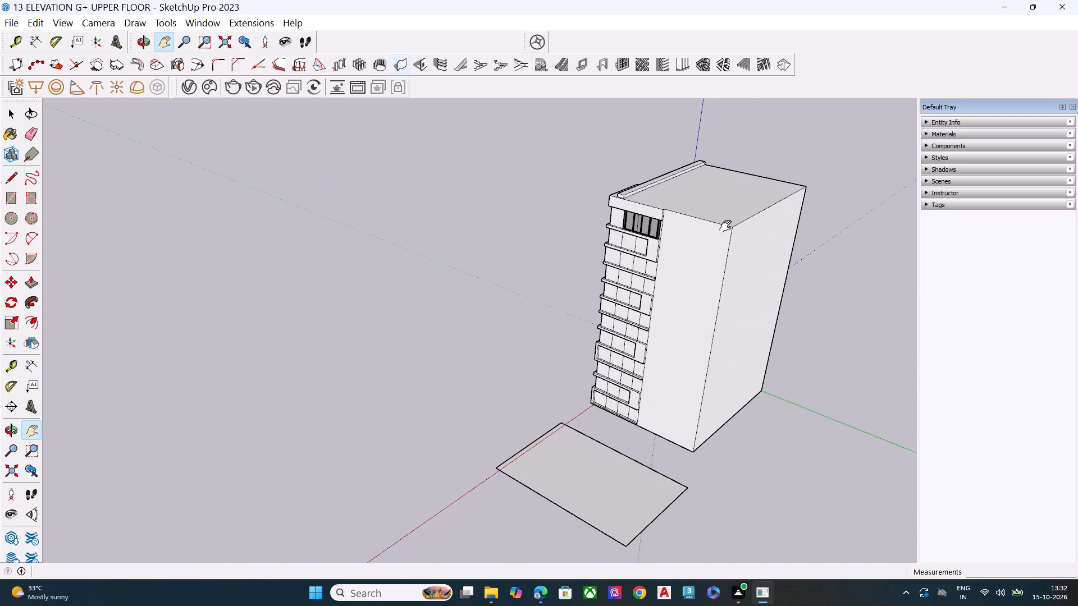
scroll(725, 226, up, 20)
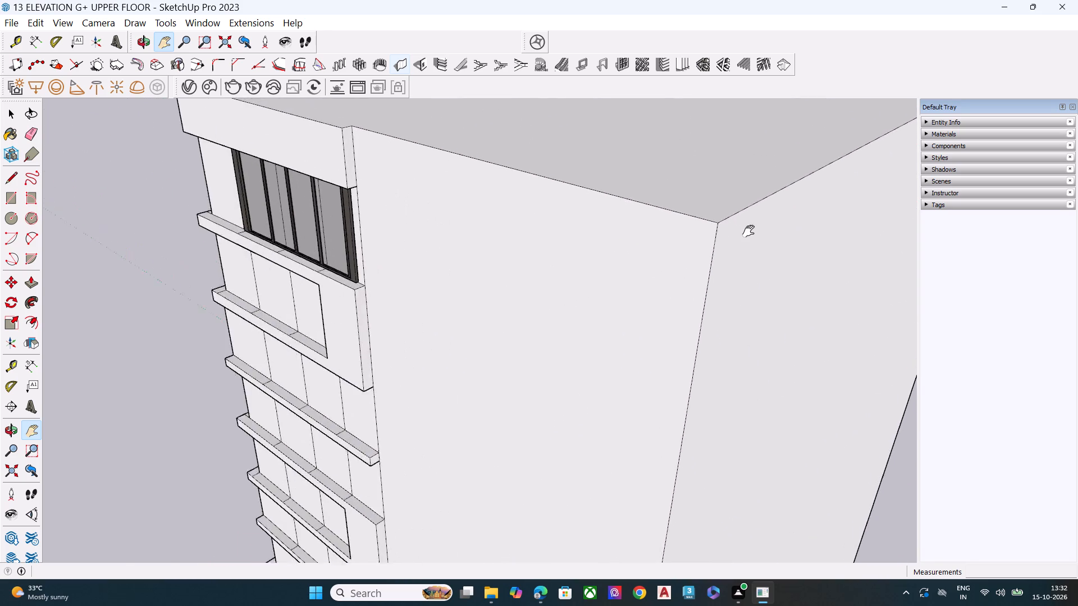
scroll(748, 231, up, 14)
scroll(702, 218, down, 5)
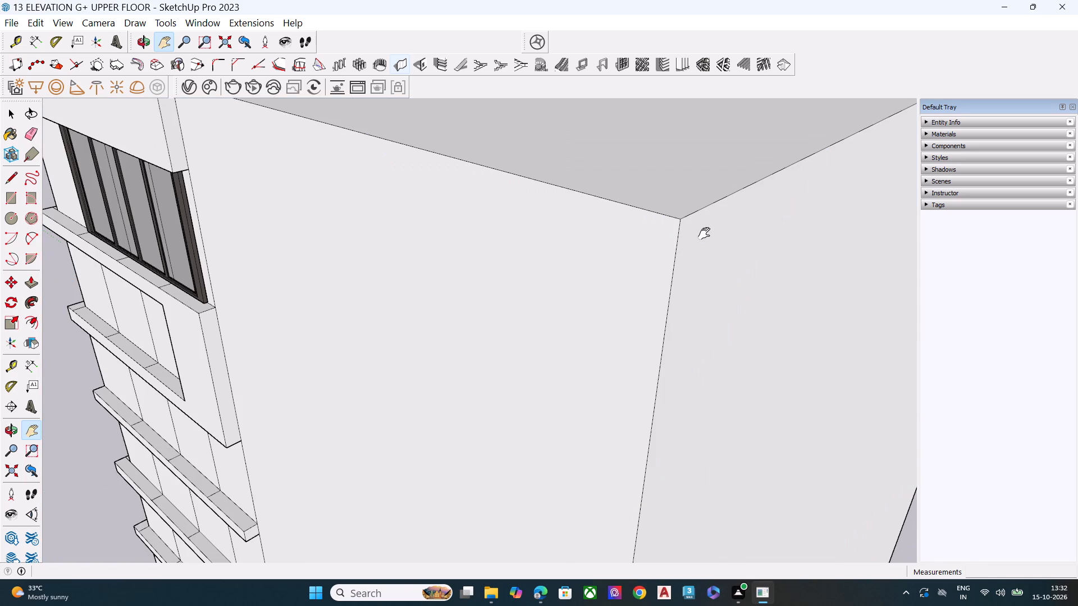
scroll(704, 233, up, 2)
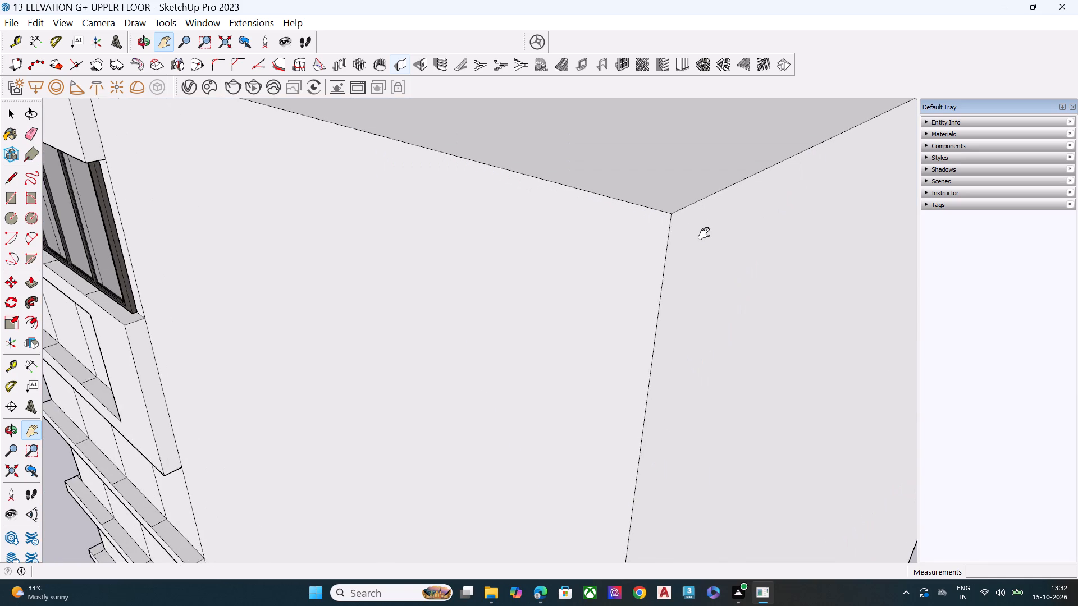
scroll(704, 233, up, 3)
scroll(704, 235, down, 1)
scroll(704, 236, up, 4)
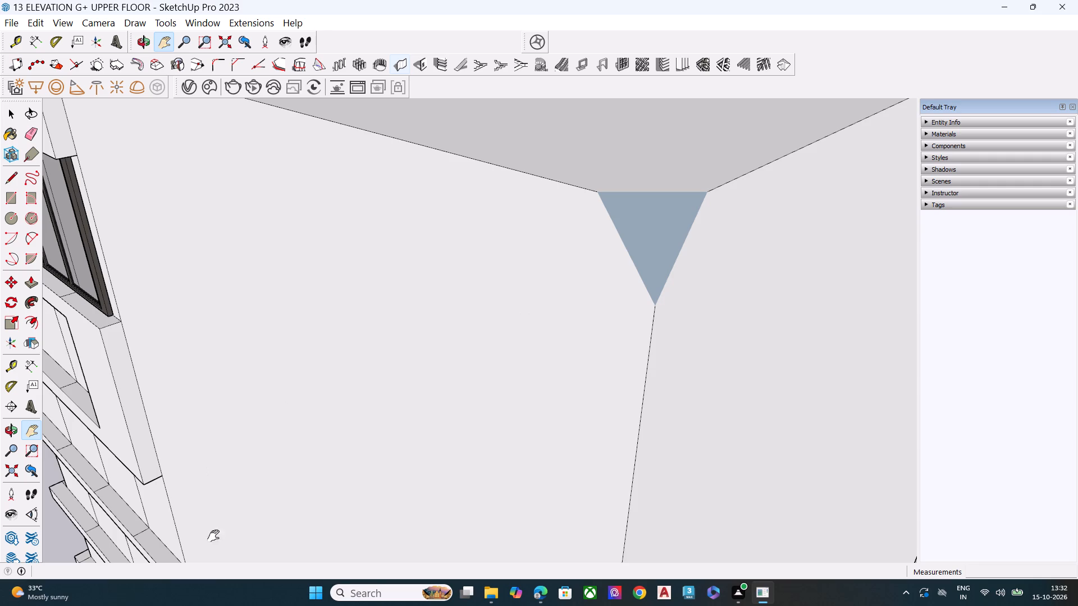
scroll(546, 422, down, 6)
scroll(551, 417, up, 1)
Examine the tower's roof, panelled side facade and plain walls from different sides and distances.
middle_drag(551, 414, 655, 410)
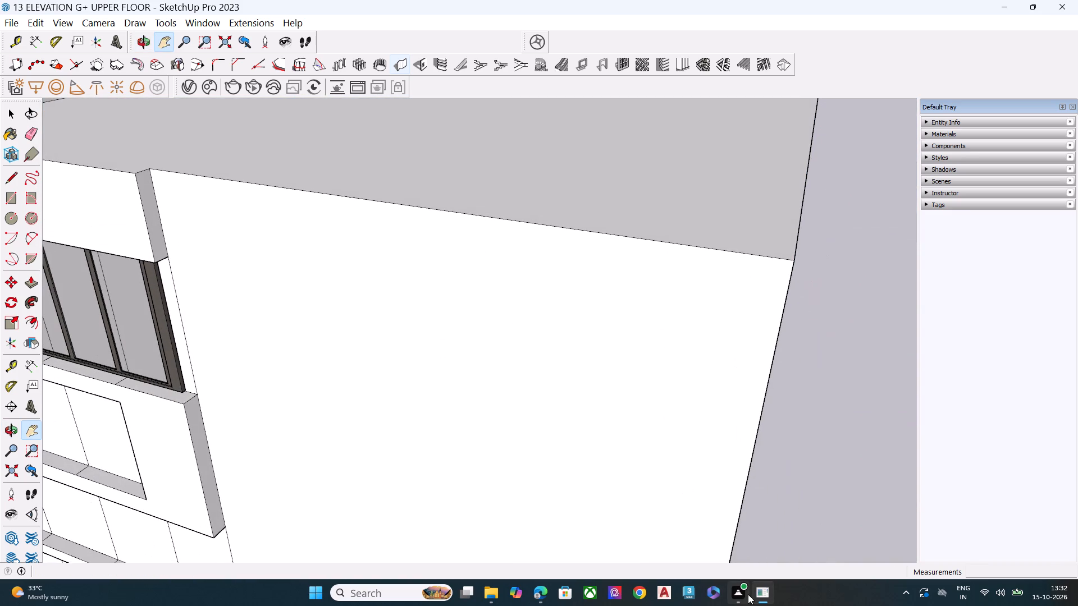
scroll(524, 470, down, 6)
middle_drag(642, 448, 665, 396)
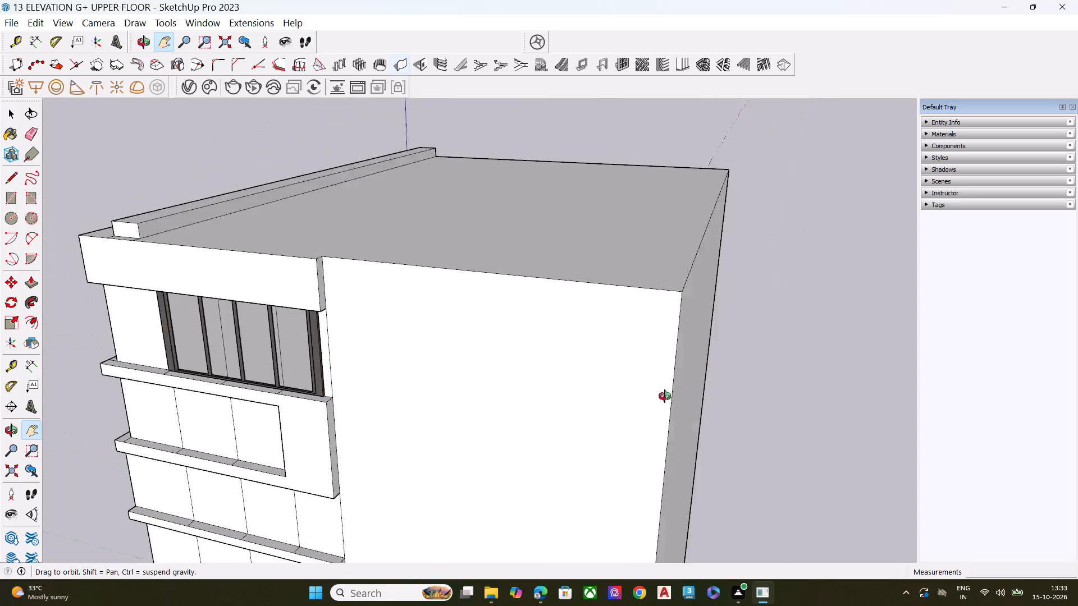
middle_drag(665, 396, 514, 364)
scroll(734, 405, down, 7)
scroll(560, 279, up, 1)
scroll(560, 278, down, 1)
scroll(560, 277, up, 1)
scroll(559, 277, down, 1)
scroll(559, 277, up, 6)
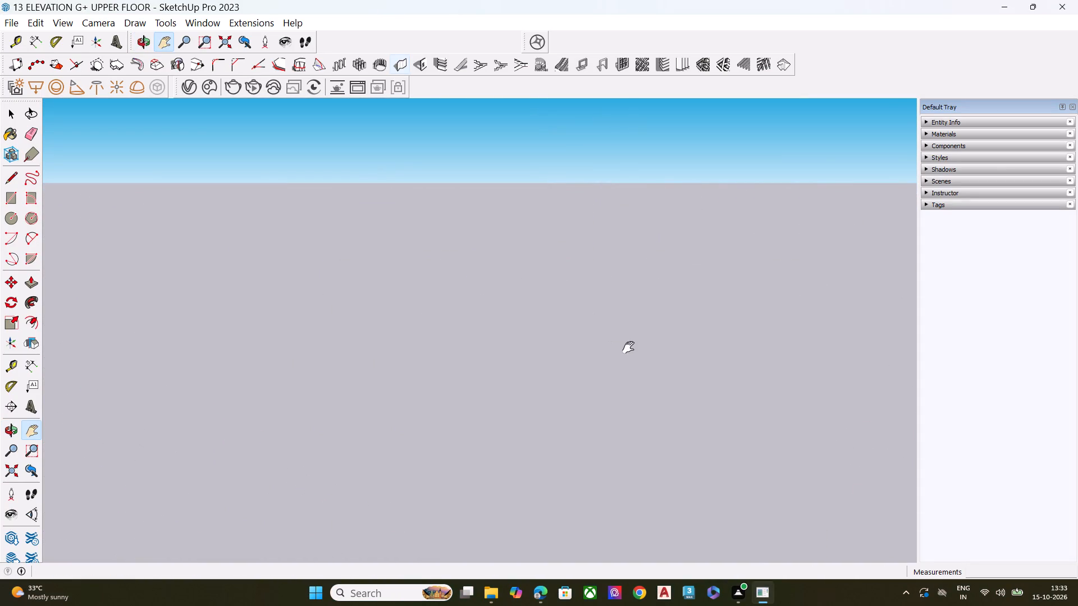
scroll(625, 347, down, 16)
scroll(586, 340, up, 1)
scroll(565, 333, down, 7)
scroll(628, 400, up, 2)
scroll(628, 398, down, 1)
scroll(628, 398, up, 9)
scroll(627, 346, down, 2)
scroll(627, 346, up, 4)
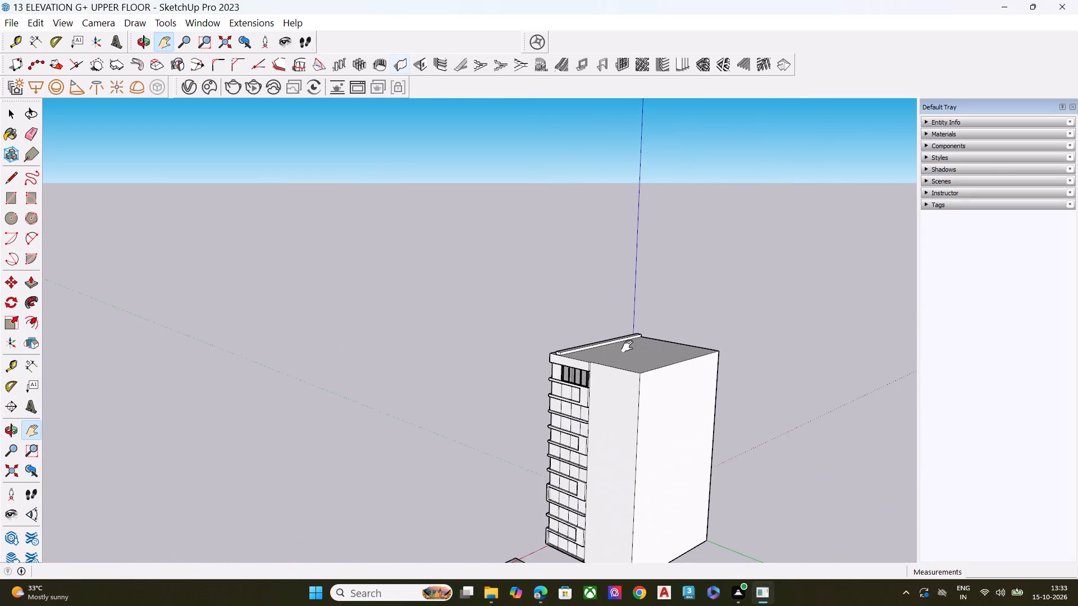
scroll(627, 346, up, 4)
scroll(631, 378, down, 2)
scroll(631, 378, up, 5)
middle_drag(597, 409, 803, 377)
scroll(647, 383, up, 1)
middle_drag(563, 416, 818, 404)
scroll(636, 353, up, 9)
scroll(518, 359, down, 9)
middle_drag(631, 357, 337, 430)
middle_drag(689, 438, 345, 436)
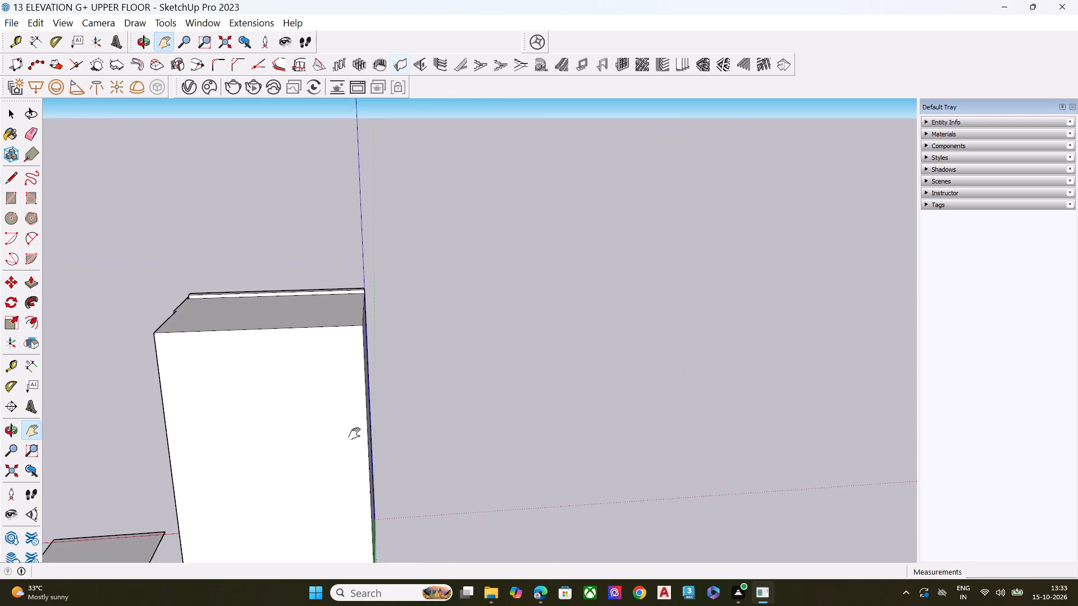
Examine the roof corner where the two plain walls meet at very close range to check how the faces display.
middle_drag(363, 433, 649, 417)
scroll(432, 378, up, 13)
scroll(488, 384, up, 16)
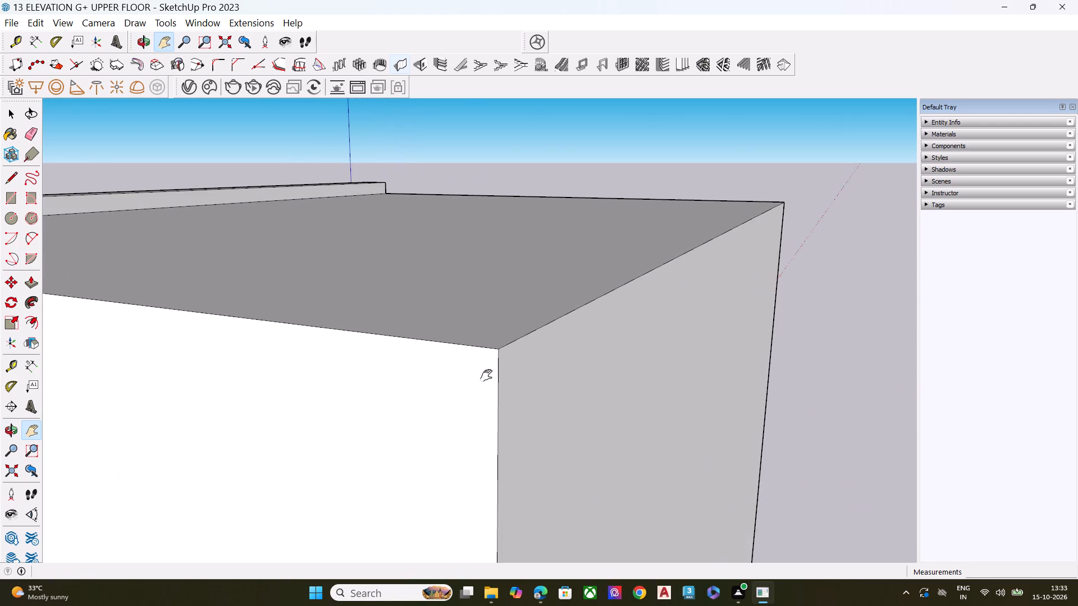
scroll(490, 365, up, 10)
scroll(490, 365, down, 9)
scroll(490, 365, up, 7)
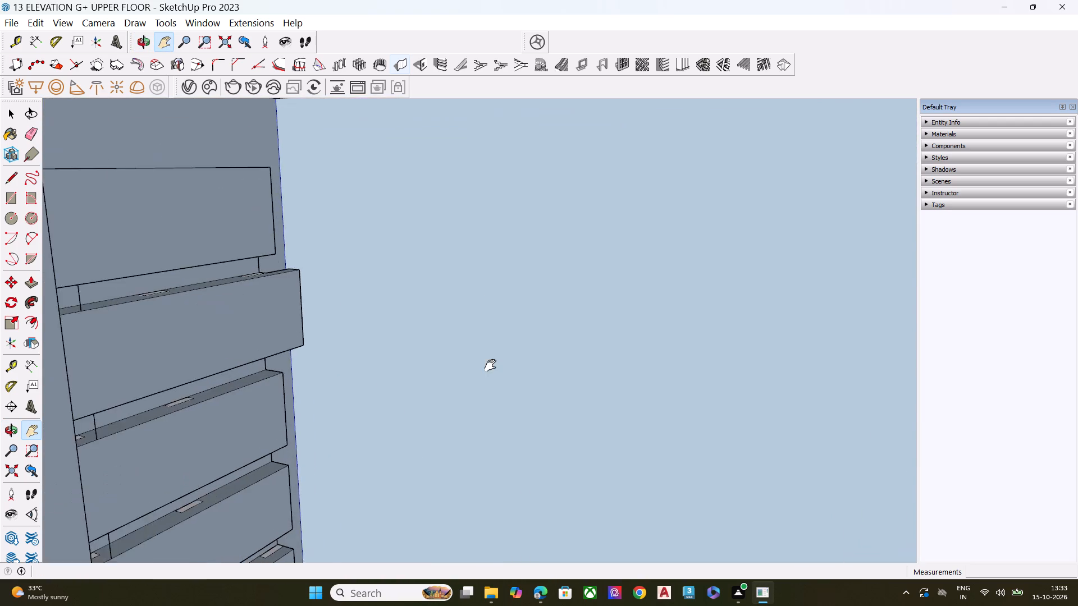
scroll(490, 365, down, 4)
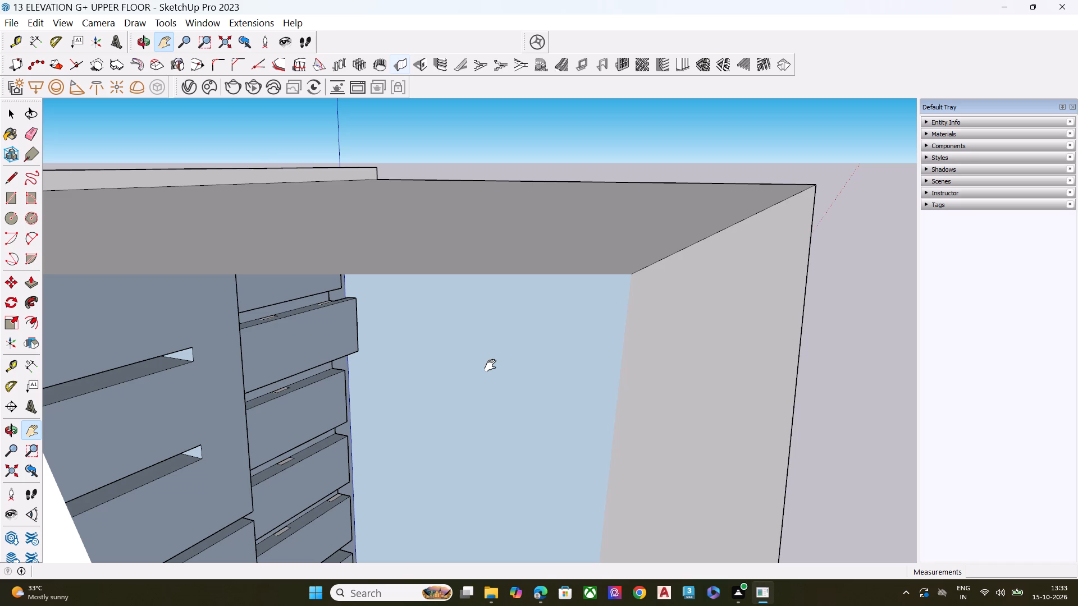
scroll(490, 365, down, 5)
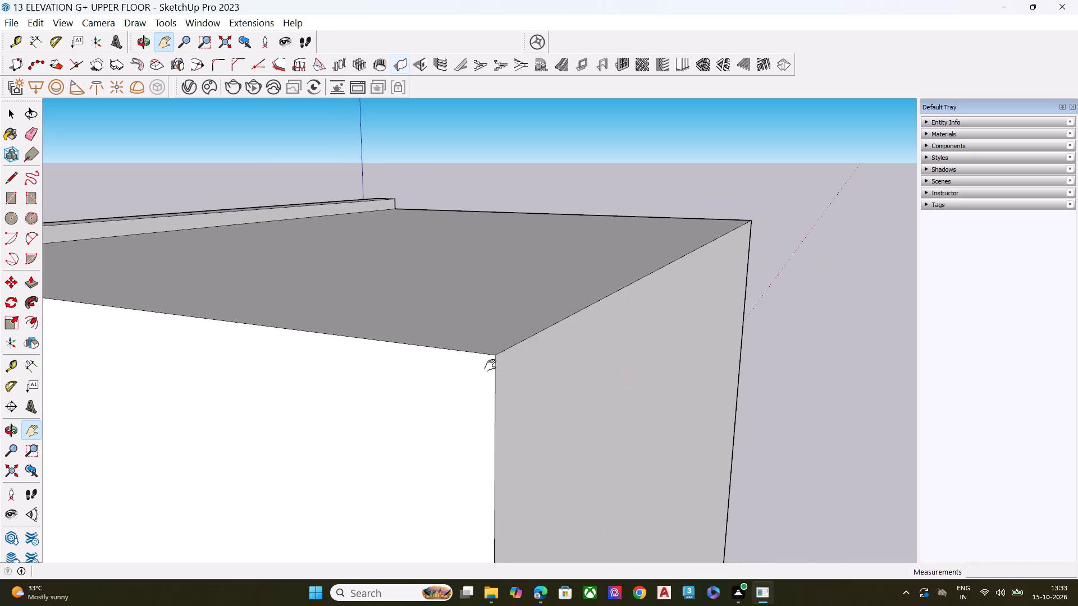
scroll(486, 369, up, 11)
scroll(510, 343, down, 1)
scroll(510, 343, up, 3)
scroll(509, 343, down, 10)
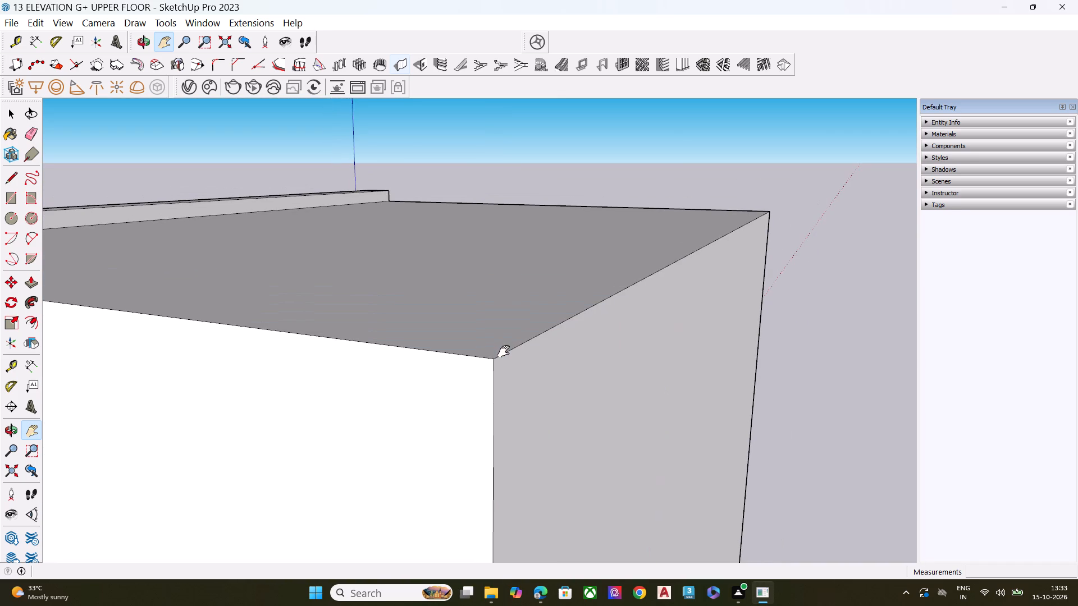
scroll(503, 351, up, 7)
scroll(503, 351, down, 1)
scroll(503, 351, up, 2)
scroll(503, 351, down, 3)
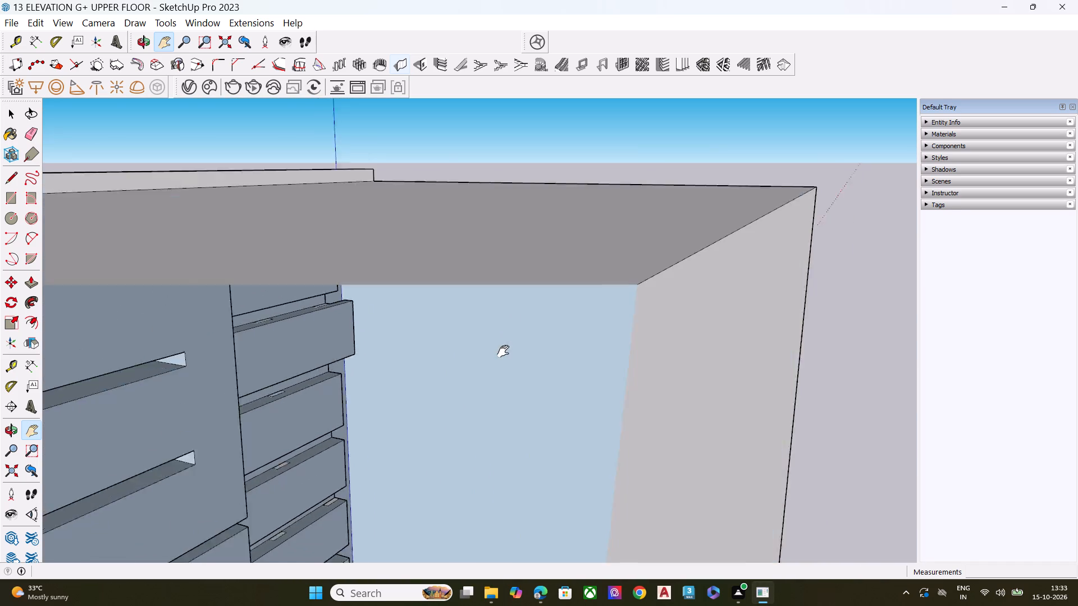
scroll(503, 351, down, 1)
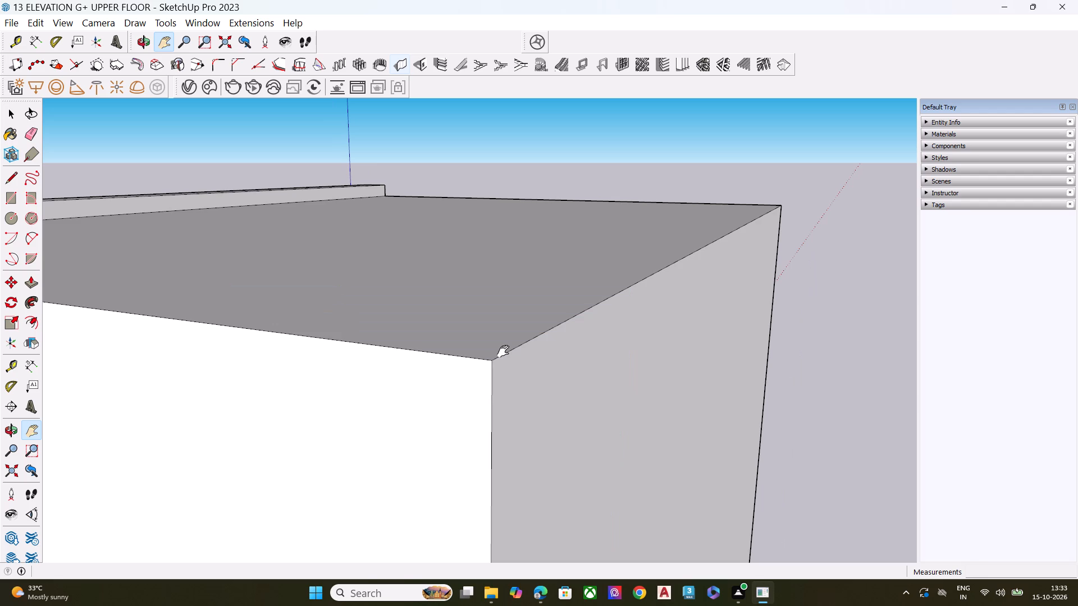
scroll(503, 351, up, 2)
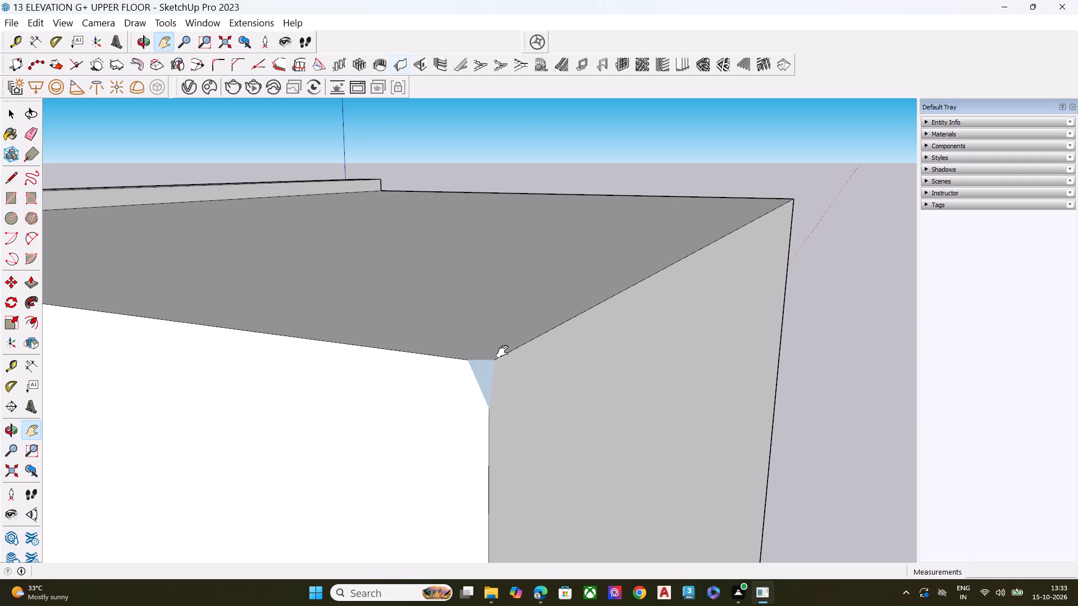
scroll(503, 351, up, 3)
scroll(503, 351, down, 5)
scroll(503, 351, up, 1)
scroll(503, 351, down, 2)
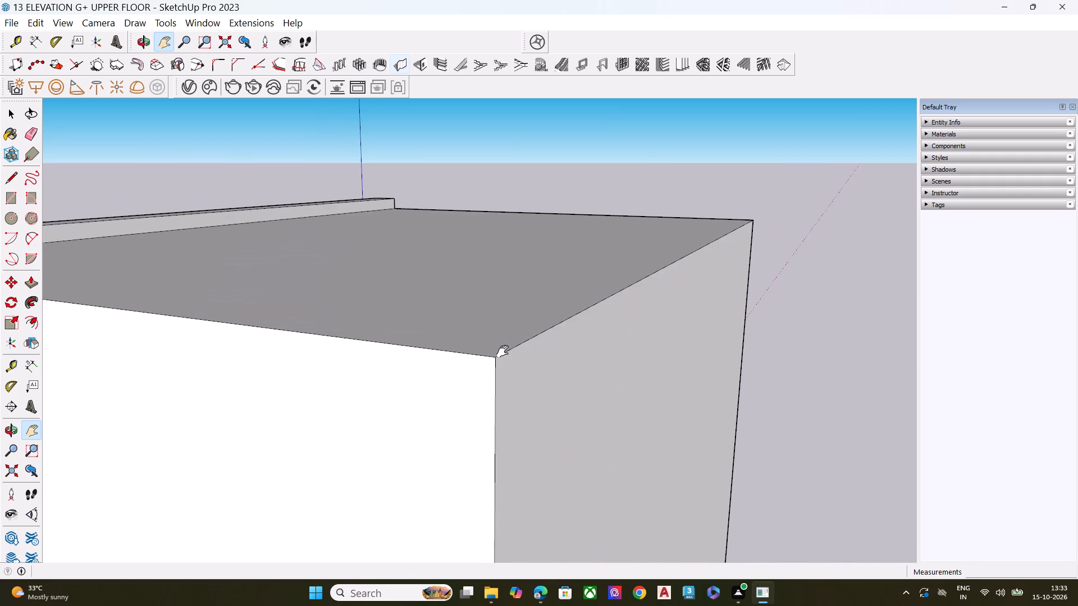
scroll(503, 351, down, 2)
scroll(503, 351, up, 3)
scroll(503, 351, down, 2)
scroll(503, 351, up, 9)
scroll(485, 366, down, 1)
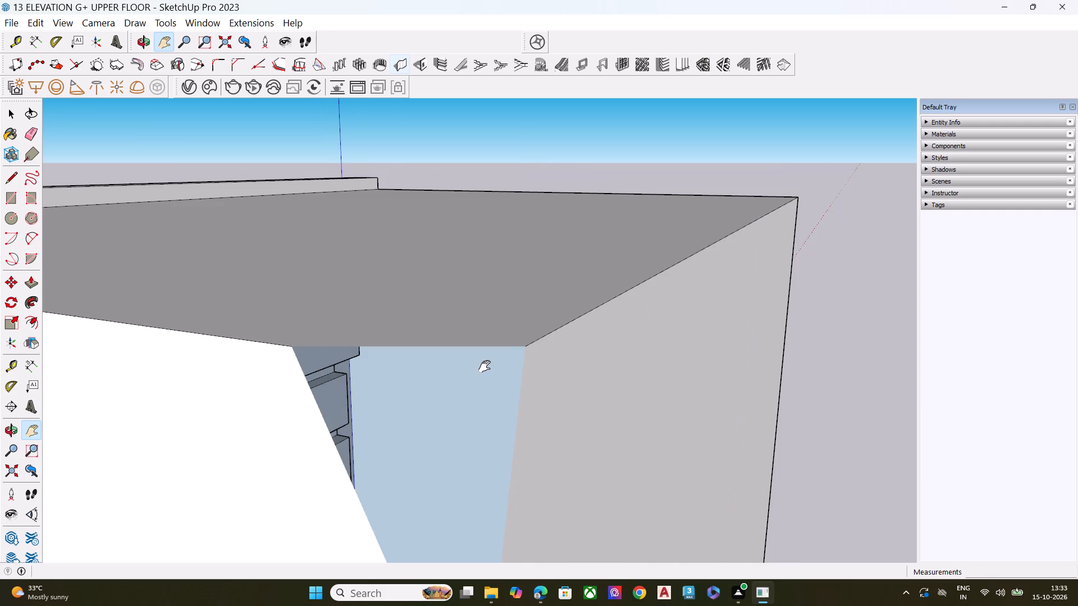
middle_click(483, 367)
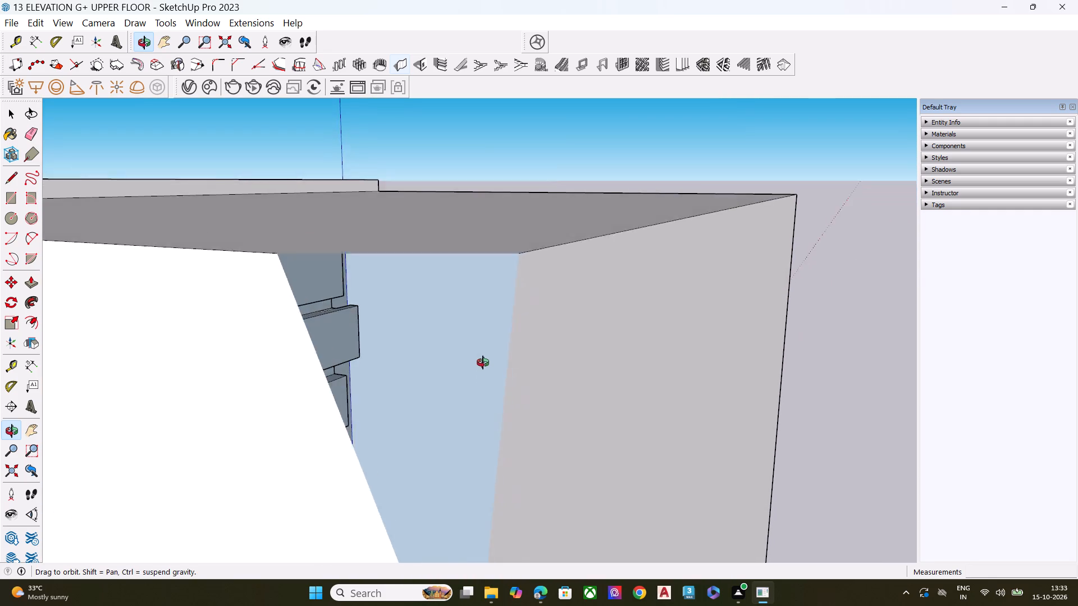
scroll(478, 369, down, 1)
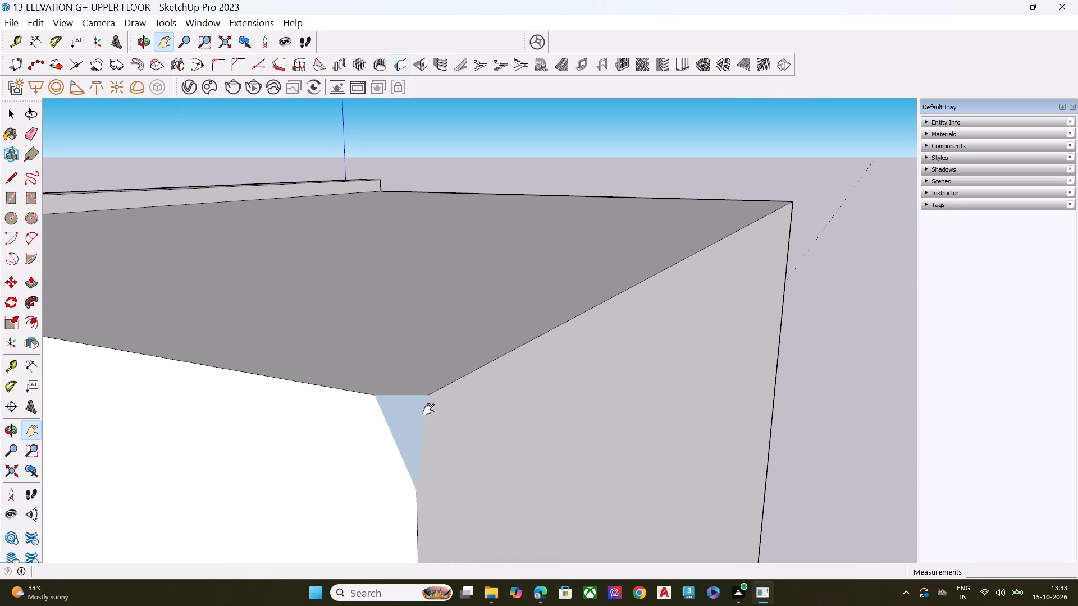
scroll(400, 444, up, 1)
scroll(401, 437, down, 3)
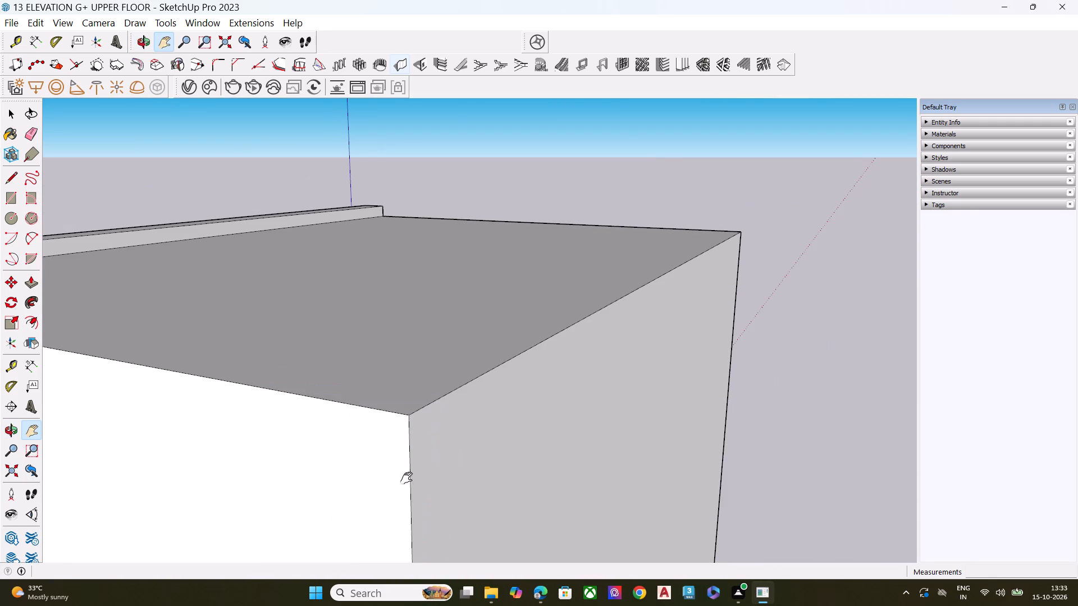
Examine the roof corner and the inside of the tower at very close range to check how the faces display.
scroll(410, 507, up, 9)
scroll(410, 512, down, 10)
scroll(399, 478, up, 1)
middle_drag(398, 473, 374, 426)
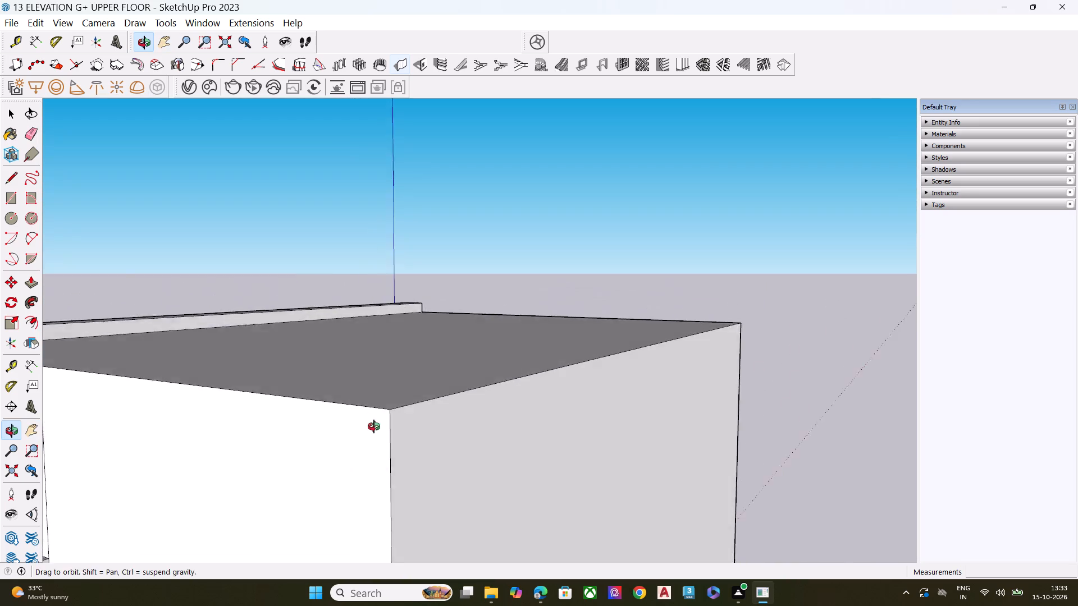
middle_drag(374, 426, 373, 423)
scroll(374, 426, up, 9)
scroll(376, 423, down, 1)
scroll(376, 423, up, 10)
middle_drag(358, 431, 298, 448)
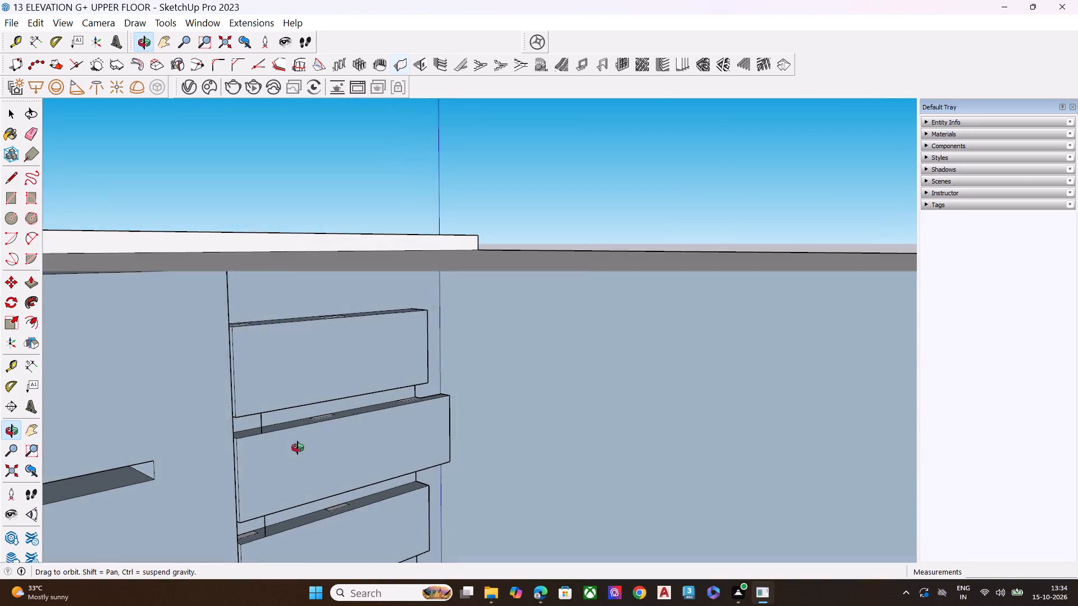
middle_drag(298, 448, 541, 355)
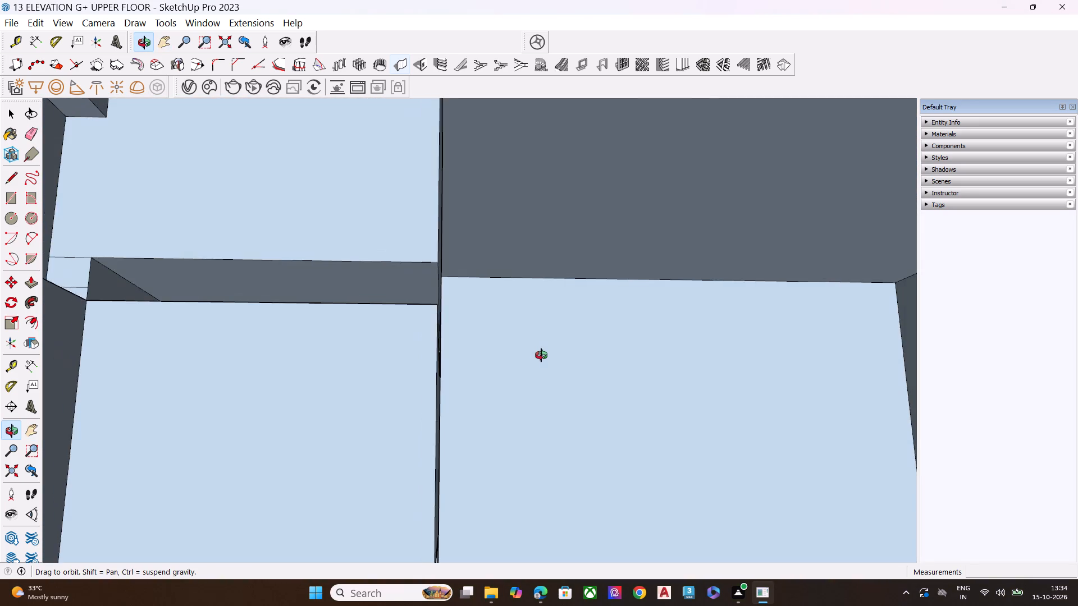
middle_drag(541, 355, 492, 397)
scroll(492, 397, up, 1)
scroll(363, 377, down, 17)
scroll(363, 383, up, 1)
scroll(362, 383, down, 6)
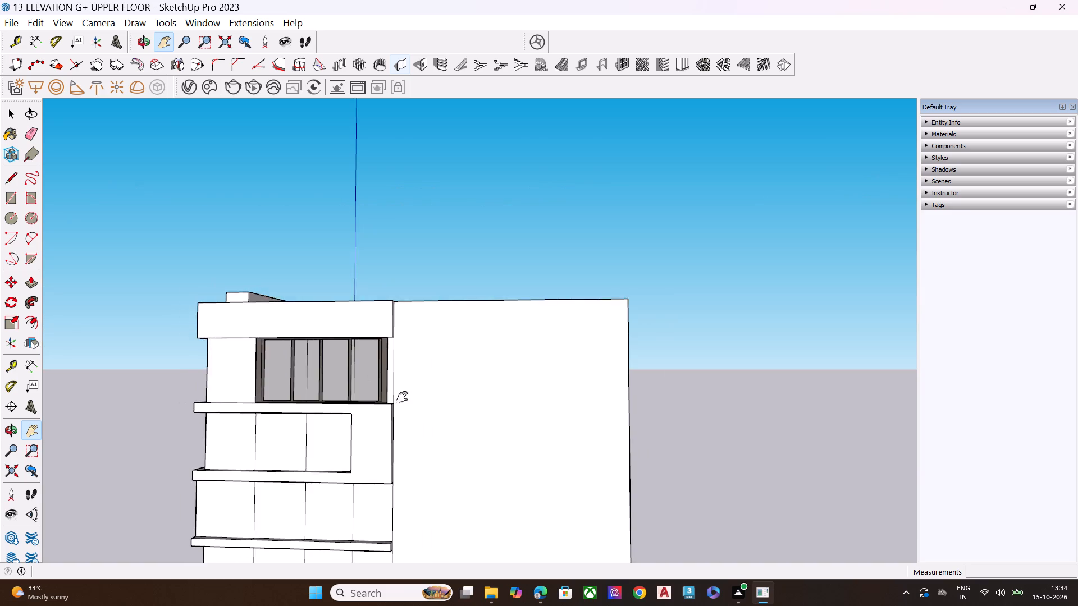
Delete the slatted window unit from the top floor of the panelled side facade.
scroll(402, 397, up, 4)
scroll(402, 397, down, 1)
scroll(400, 396, up, 4)
key(space)
key(space)
click(353, 378)
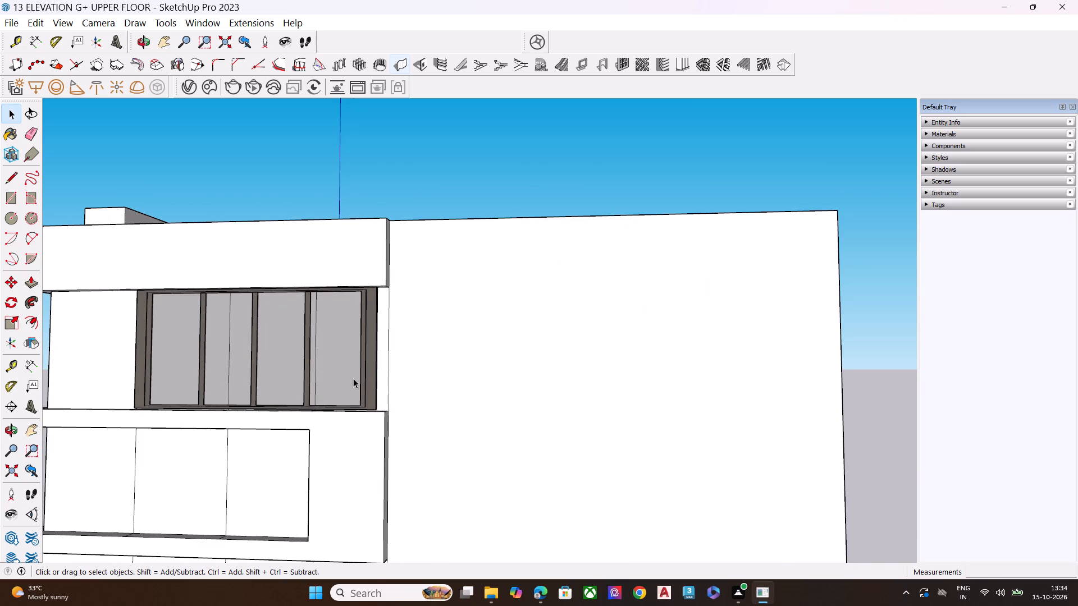
click(367, 378)
key(Delete)
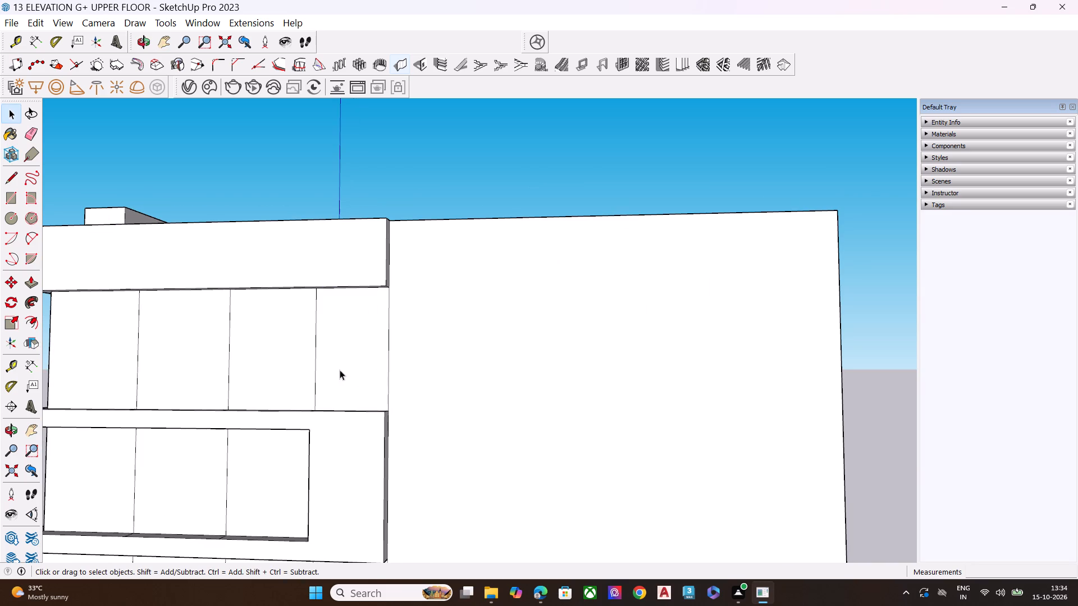
Select everything around the tower from a distant view to check for stray geometry.
scroll(442, 379, down, 8)
scroll(472, 373, up, 1)
scroll(479, 368, down, 20)
scroll(515, 425, up, 1)
scroll(515, 425, down, 5)
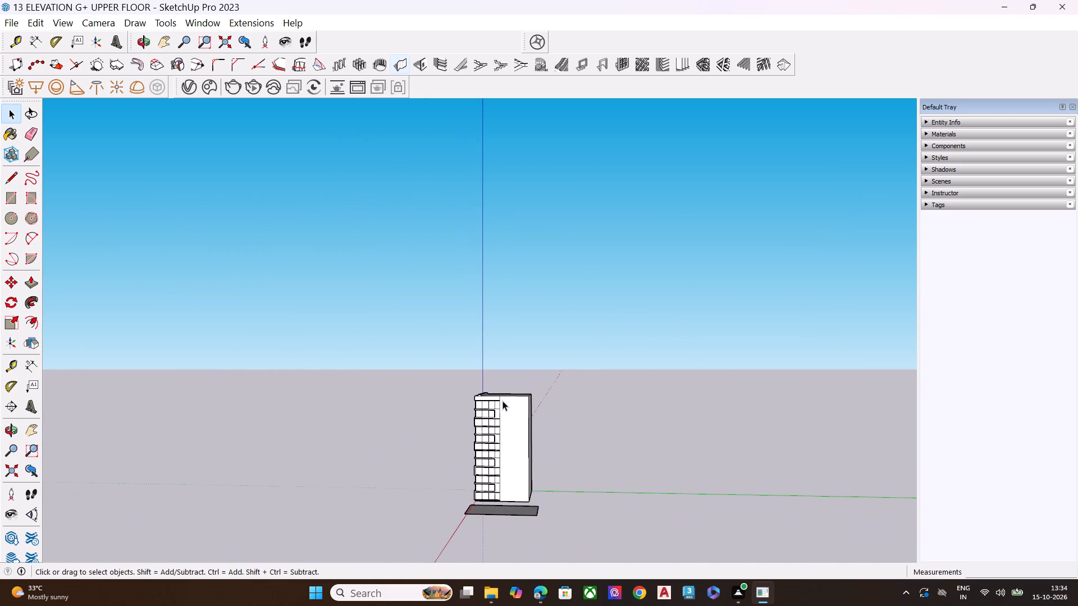
scroll(503, 401, down, 10)
scroll(505, 426, up, 2)
scroll(505, 428, down, 3)
scroll(503, 431, up, 2)
scroll(502, 431, down, 4)
click(241, 345)
drag(234, 355, 361, 345)
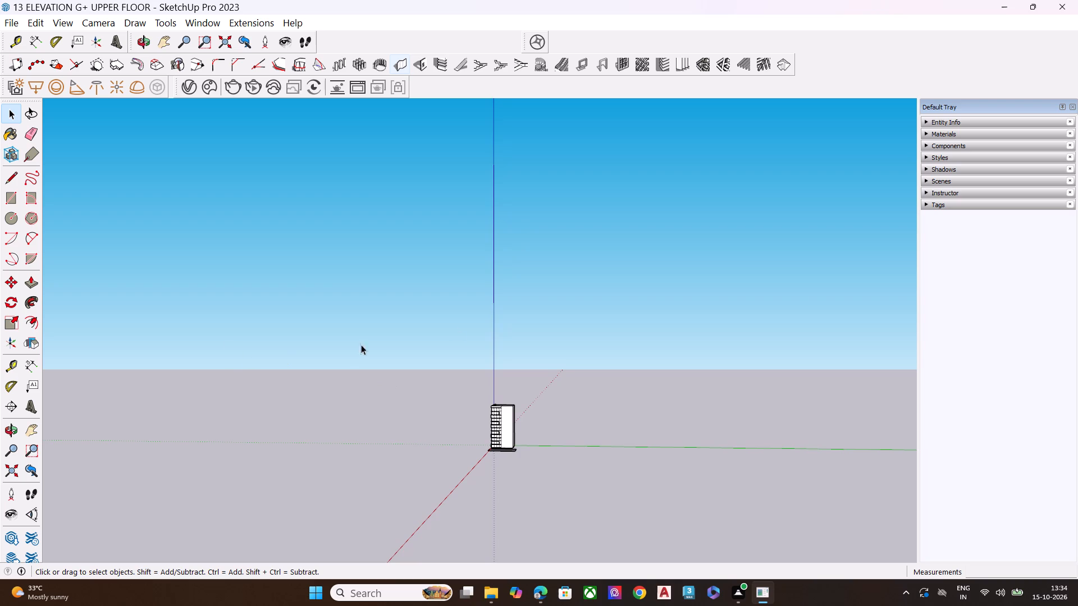
drag(361, 345, 654, 413)
scroll(516, 293, down, 8)
middle_drag(578, 313, 552, 429)
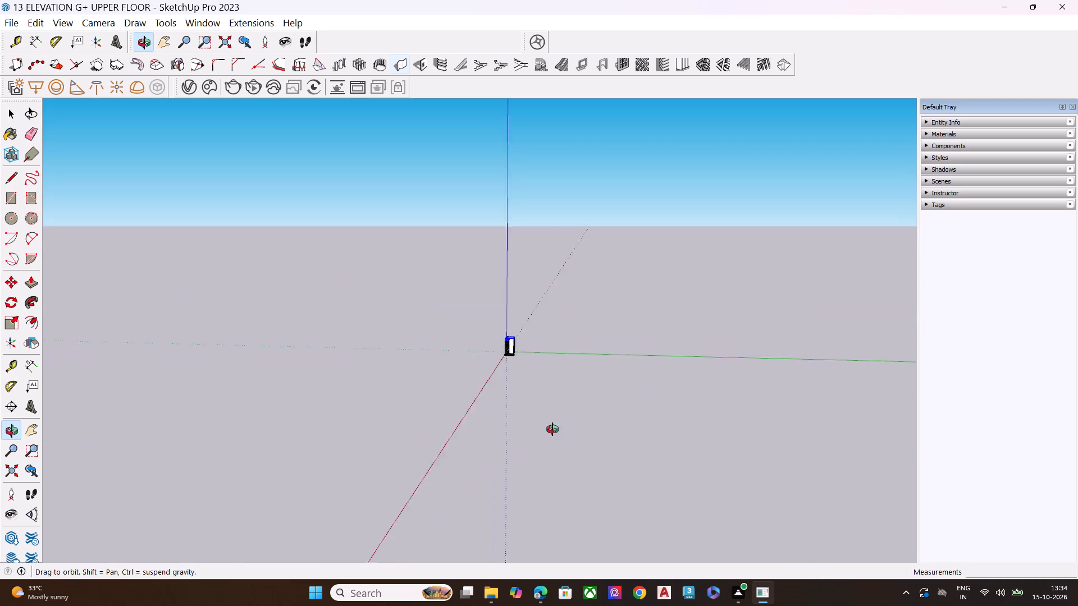
middle_drag(552, 429, 482, 552)
scroll(483, 350, down, 10)
scroll(483, 350, up, 2)
scroll(483, 350, down, 9)
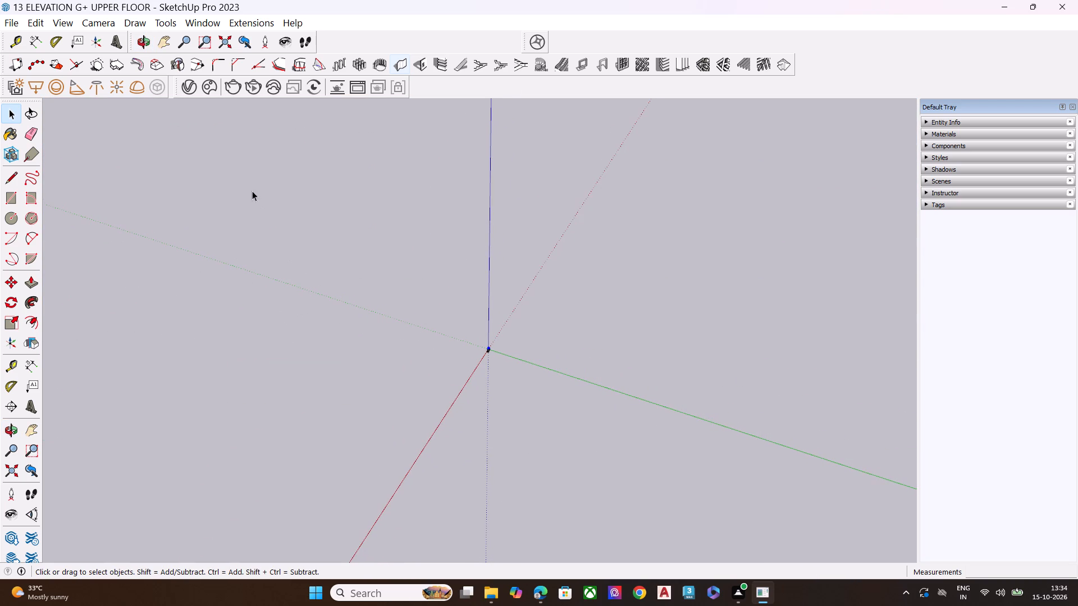
drag(190, 171, 810, 561)
Select the whole area around the origin from an even more distant view to check for far-off objects.
scroll(532, 385, up, 9)
scroll(448, 291, up, 9)
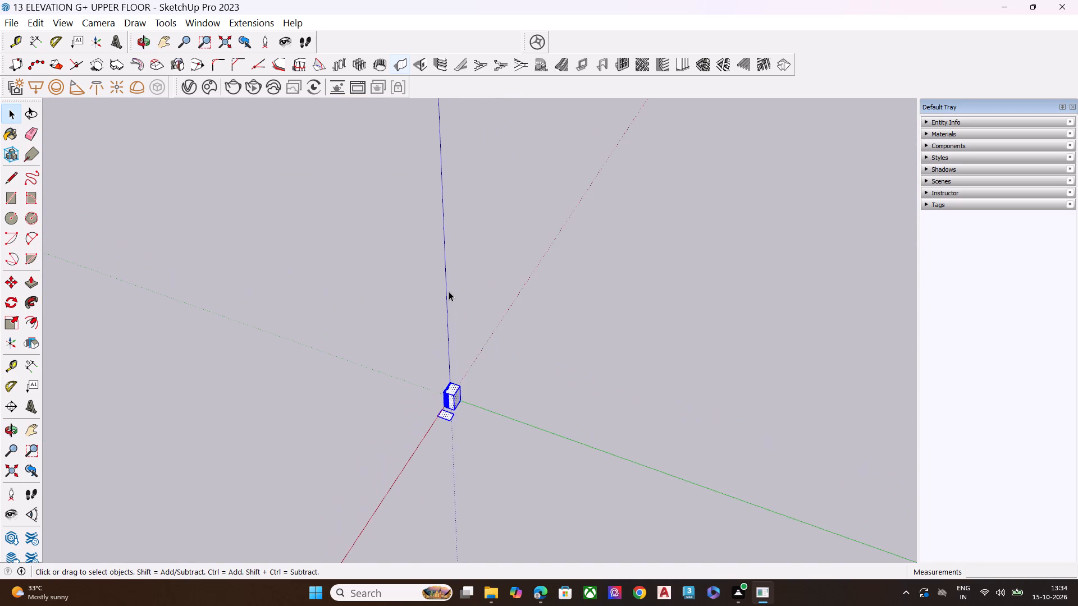
scroll(484, 335, up, 19)
scroll(495, 353, down, 3)
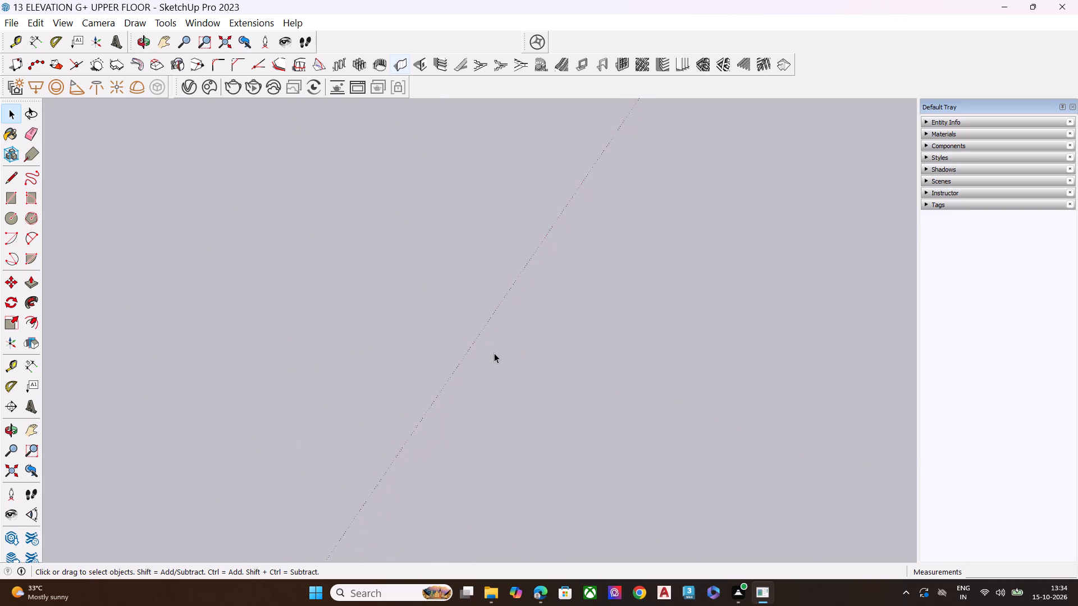
scroll(494, 353, down, 12)
scroll(491, 356, up, 1)
scroll(490, 356, down, 1)
scroll(490, 357, up, 1)
scroll(487, 359, down, 11)
scroll(474, 370, up, 1)
scroll(474, 371, down, 7)
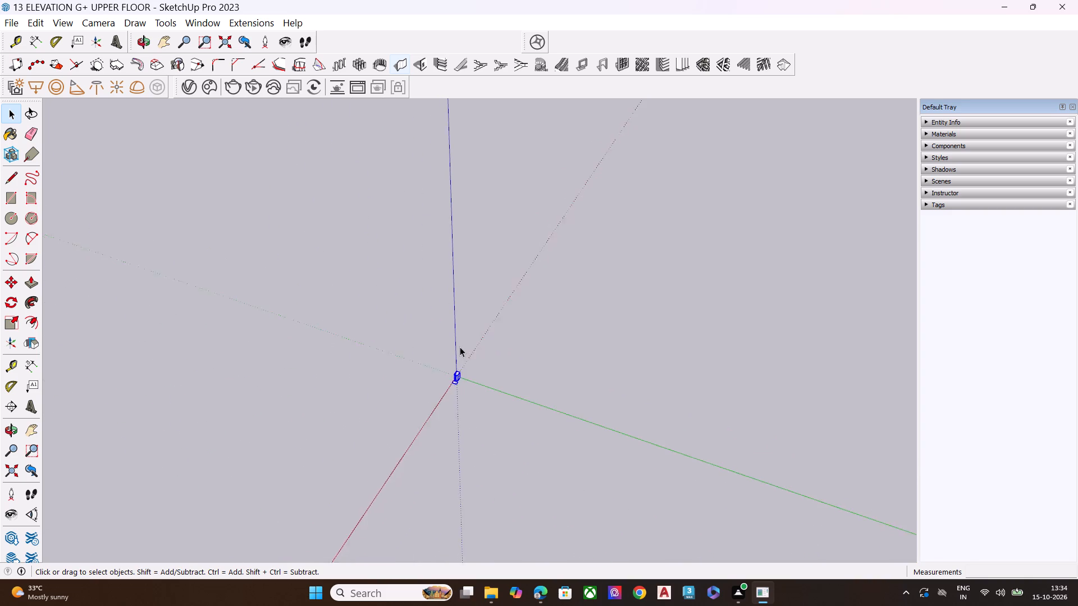
scroll(460, 347, down, 11)
scroll(485, 397, down, 7)
drag(193, 219, 568, 178)
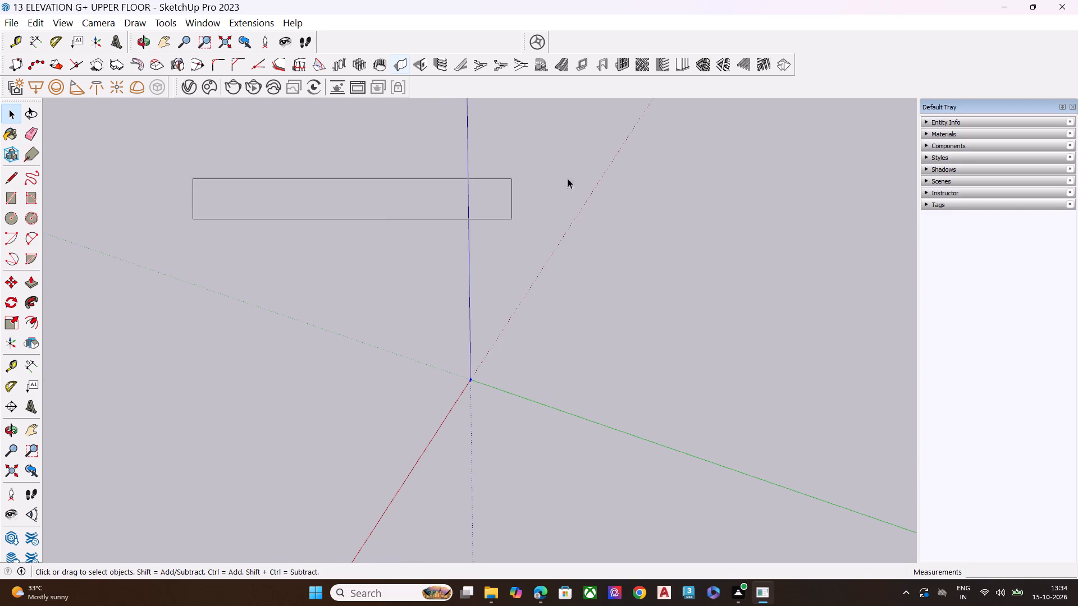
drag(568, 178, 908, 566)
scroll(415, 146, down, 9)
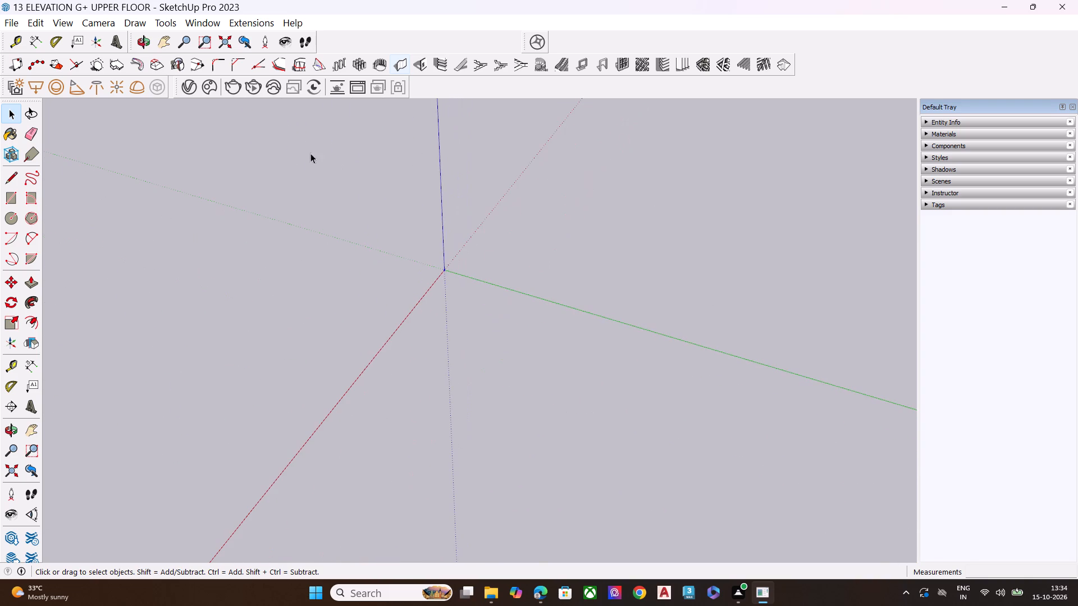
drag(261, 145, 819, 548)
scroll(382, 462, up, 1)
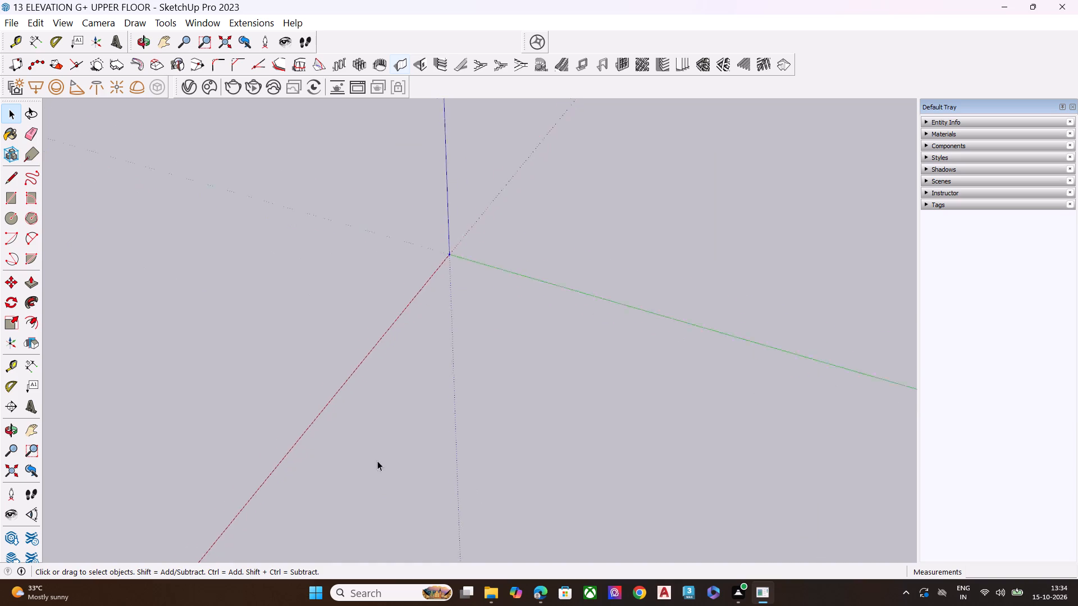
Inspect the empty space around the origin for selected stray objects and return to the tower.
scroll(377, 461, up, 9)
scroll(323, 411, up, 1)
scroll(323, 411, down, 1)
scroll(323, 411, up, 2)
scroll(323, 411, down, 7)
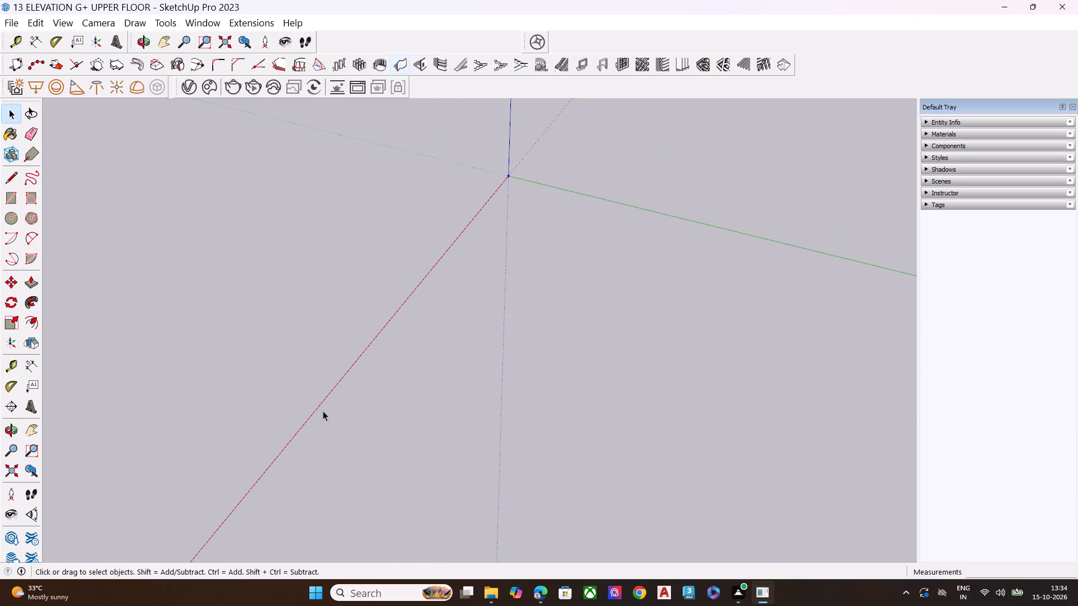
scroll(417, 307, up, 5)
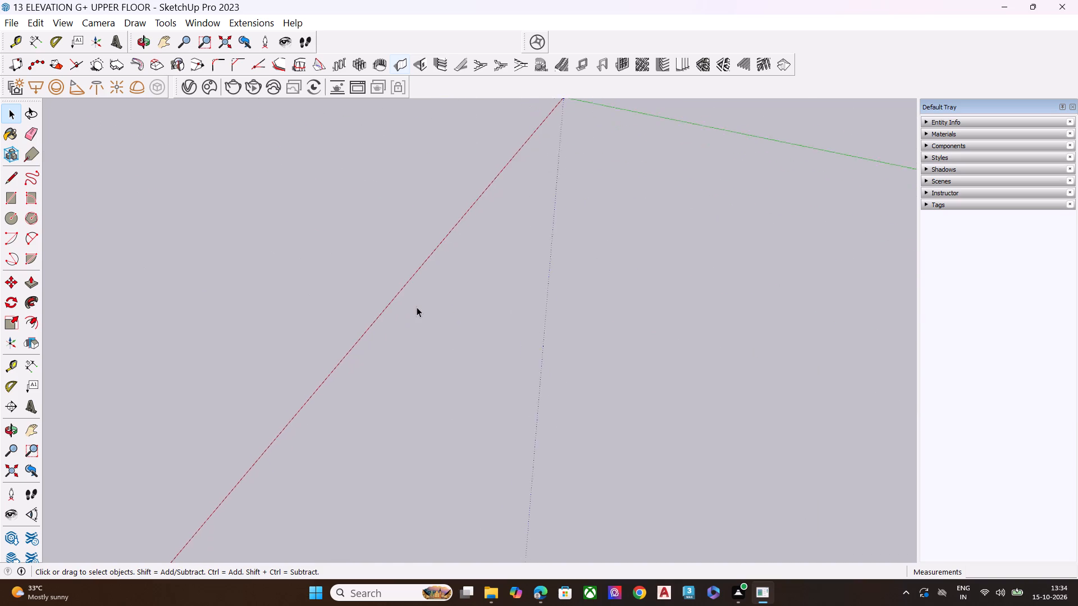
scroll(417, 307, up, 2)
scroll(417, 307, down, 5)
scroll(417, 307, up, 1)
scroll(417, 307, down, 1)
scroll(417, 307, up, 1)
scroll(417, 307, down, 1)
scroll(506, 132, up, 6)
scroll(637, 235, up, 1)
scroll(637, 235, down, 3)
scroll(637, 235, up, 3)
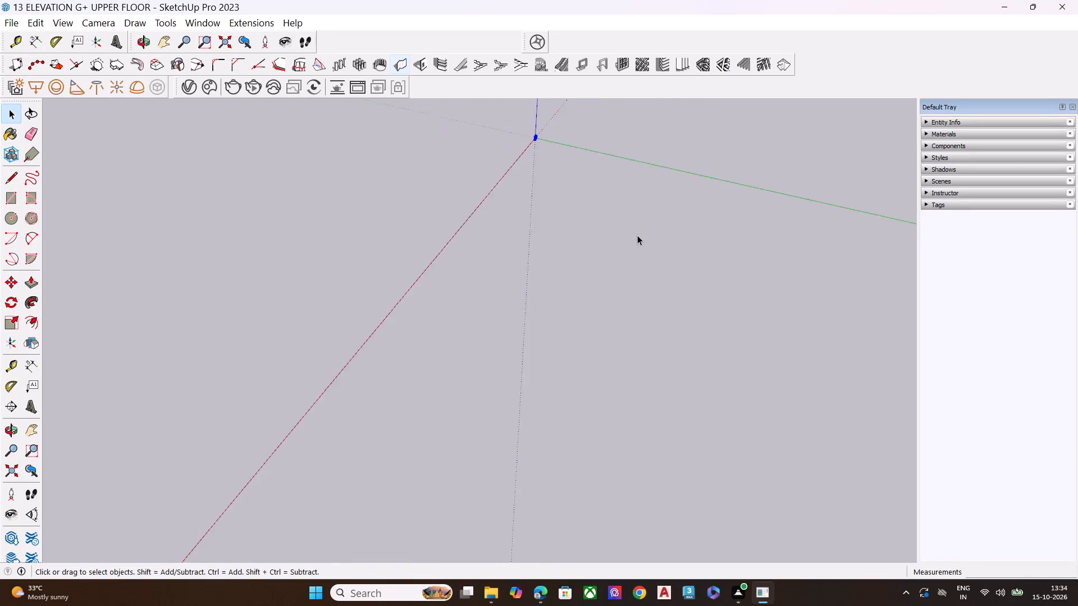
scroll(637, 235, up, 2)
scroll(531, 247, up, 8)
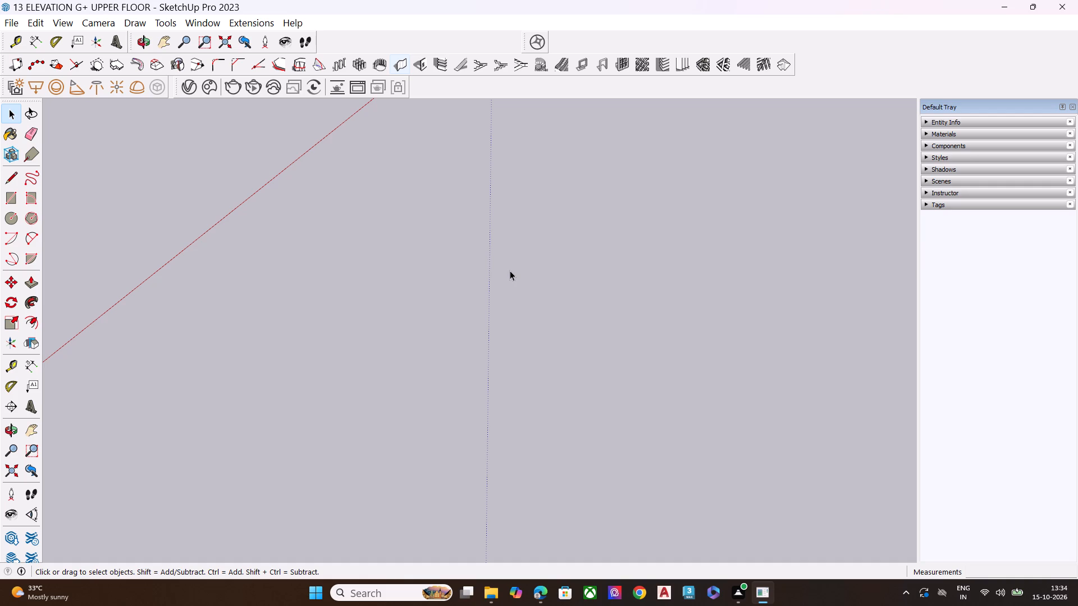
scroll(462, 305, down, 8)
scroll(458, 321, up, 1)
scroll(458, 321, down, 6)
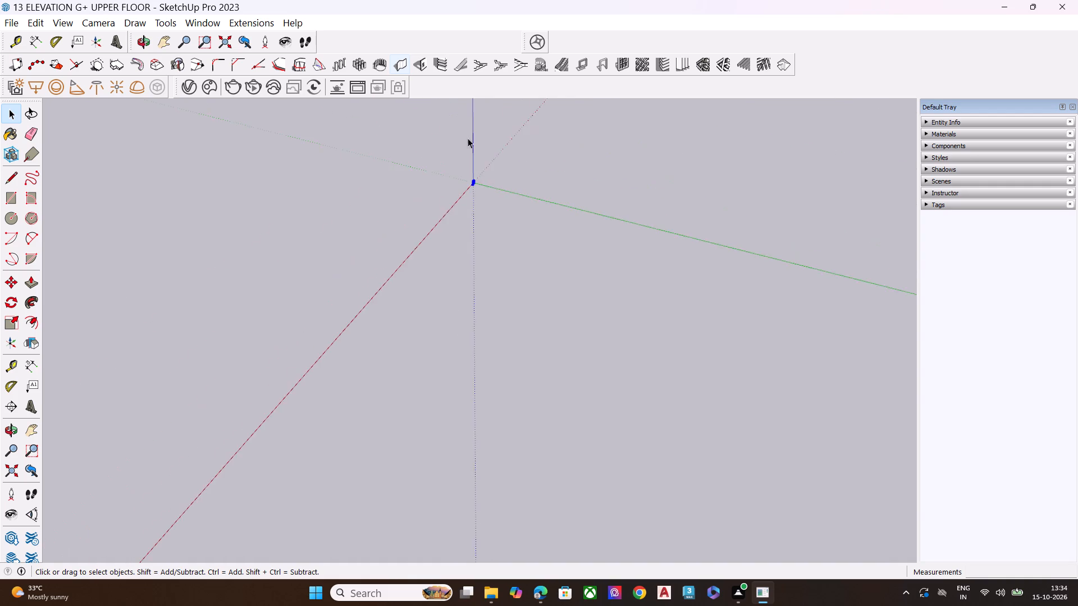
scroll(467, 129, up, 10)
scroll(487, 286, down, 1)
scroll(487, 286, up, 6)
scroll(482, 291, down, 1)
scroll(482, 291, up, 16)
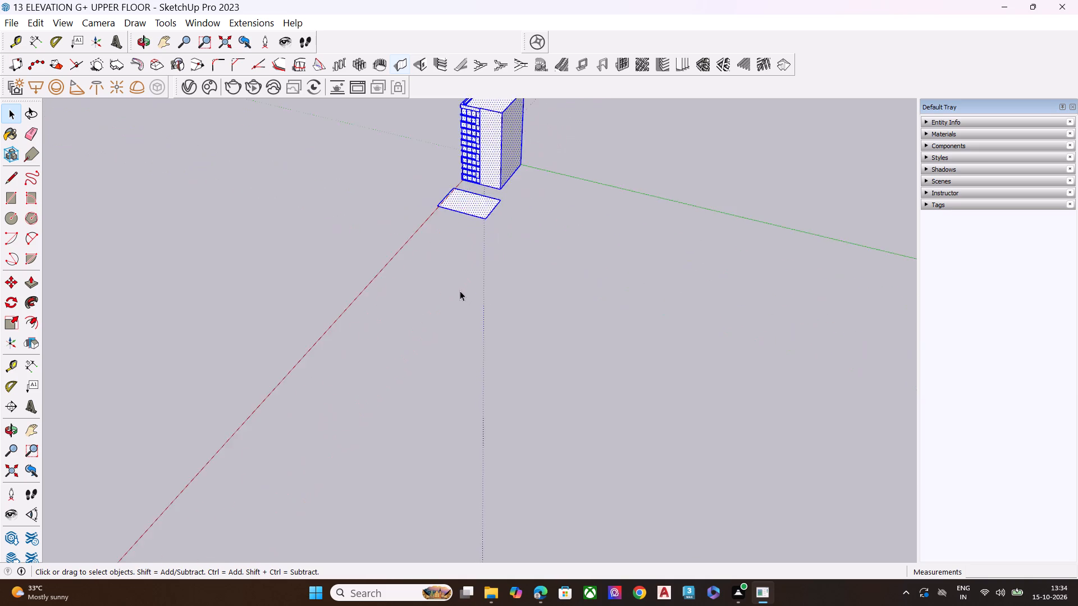
scroll(457, 295, down, 9)
scroll(471, 162, up, 11)
scroll(469, 258, down, 7)
scroll(463, 336, up, 4)
scroll(463, 336, down, 1)
scroll(463, 336, up, 1)
scroll(463, 336, down, 1)
scroll(463, 336, up, 7)
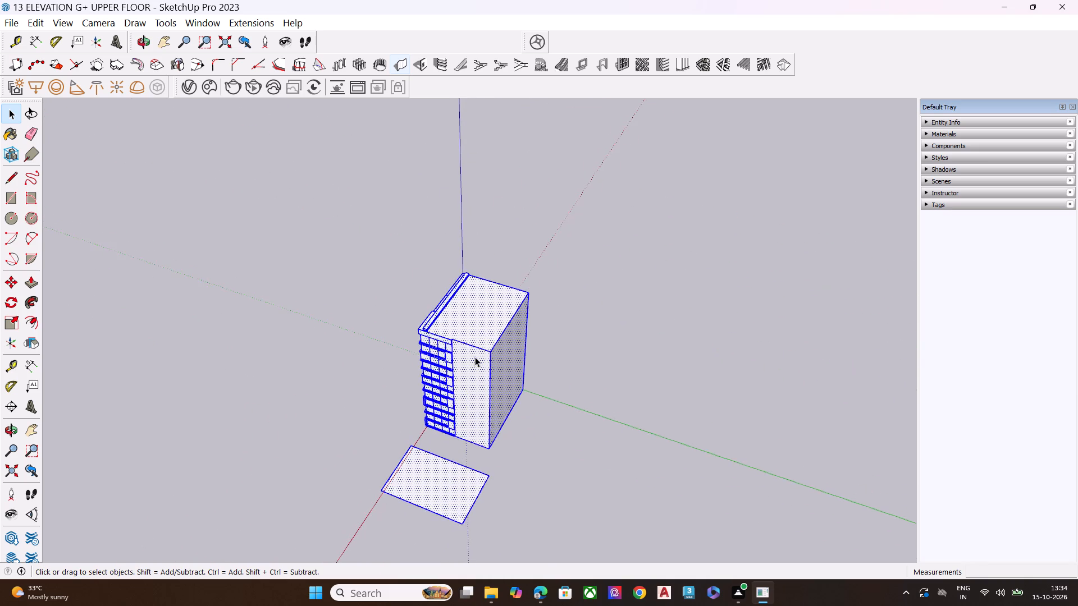
Delete the separate flat rectangular face lying on the ground beside the tower.
middle_drag(475, 357, 312, 319)
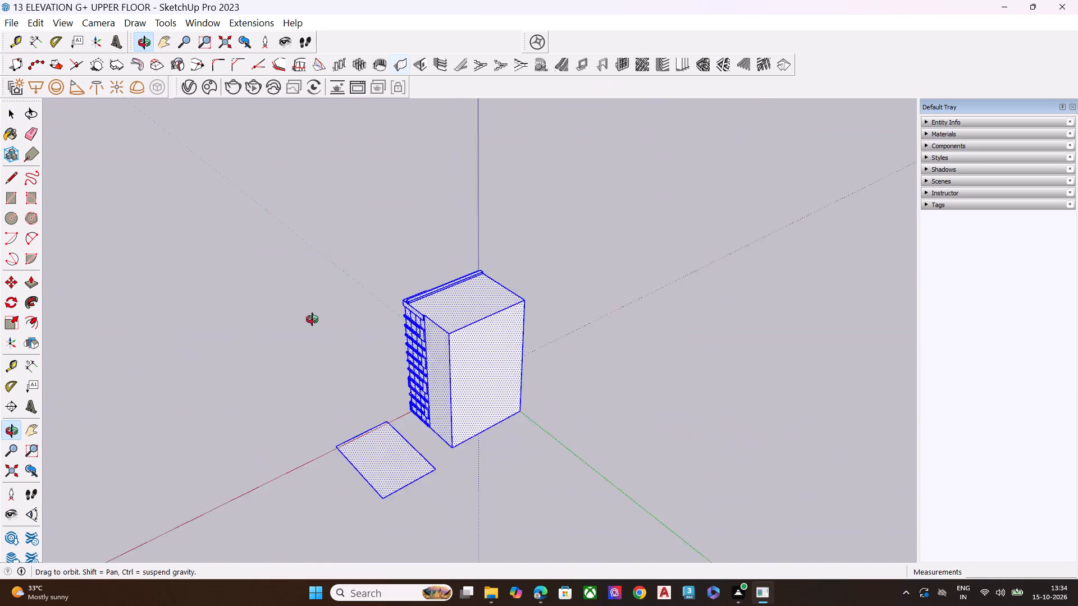
middle_drag(312, 319, 0, 351)
middle_drag(479, 361, 207, 306)
middle_drag(551, 351, 68, 324)
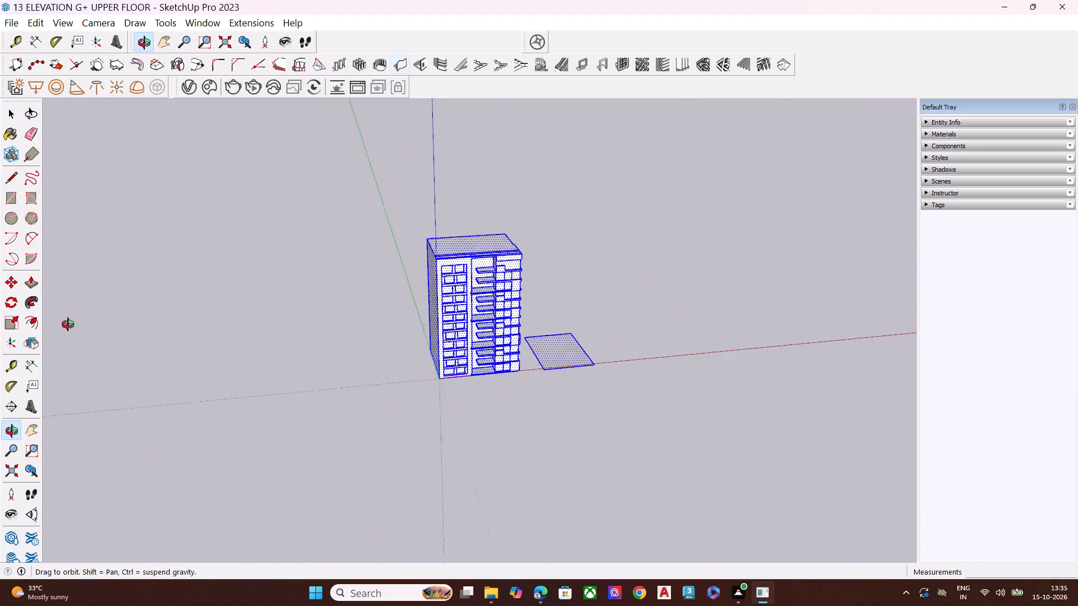
middle_drag(68, 324, 67, 324)
scroll(595, 392, up, 8)
click(584, 400)
drag(454, 261, 583, 265)
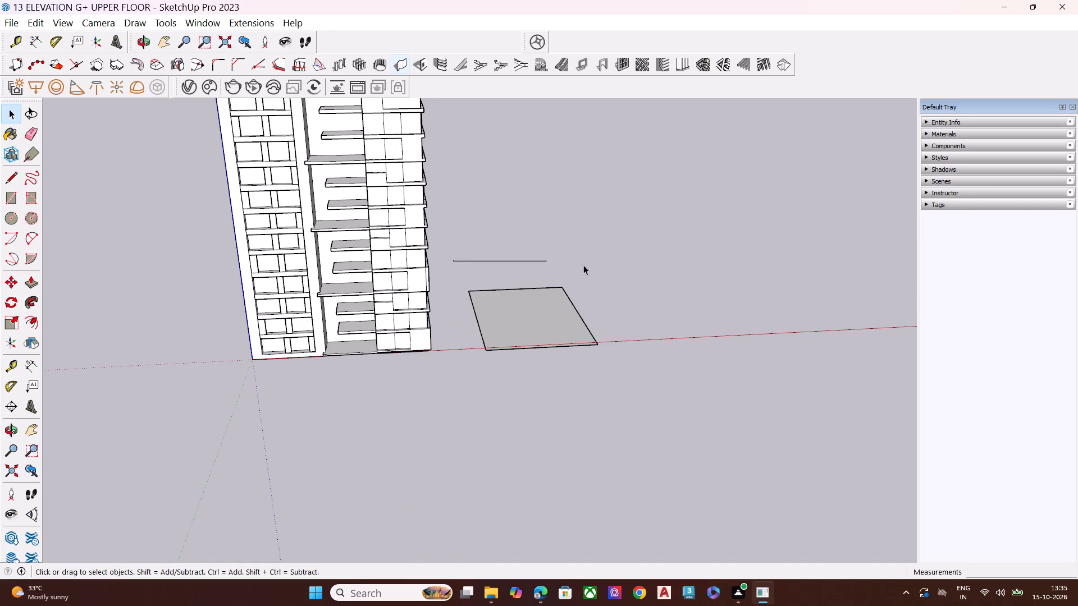
drag(583, 265, 638, 405)
key(Delete)
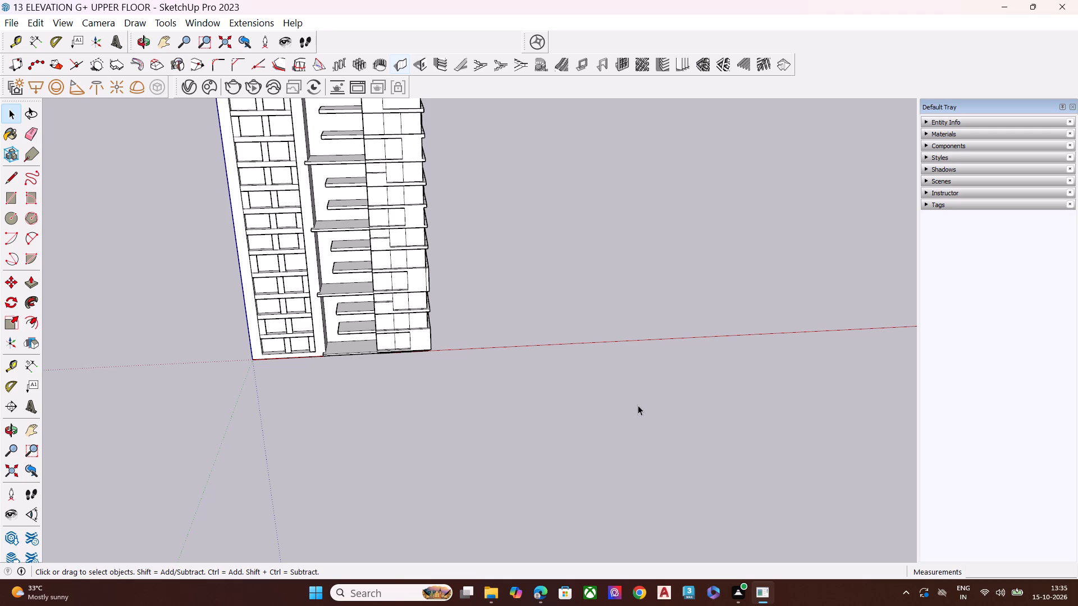
Examine the tower and its surroundings from near and far to check how the model displays.
scroll(469, 292, down, 7)
middle_drag(450, 439, 181, 301)
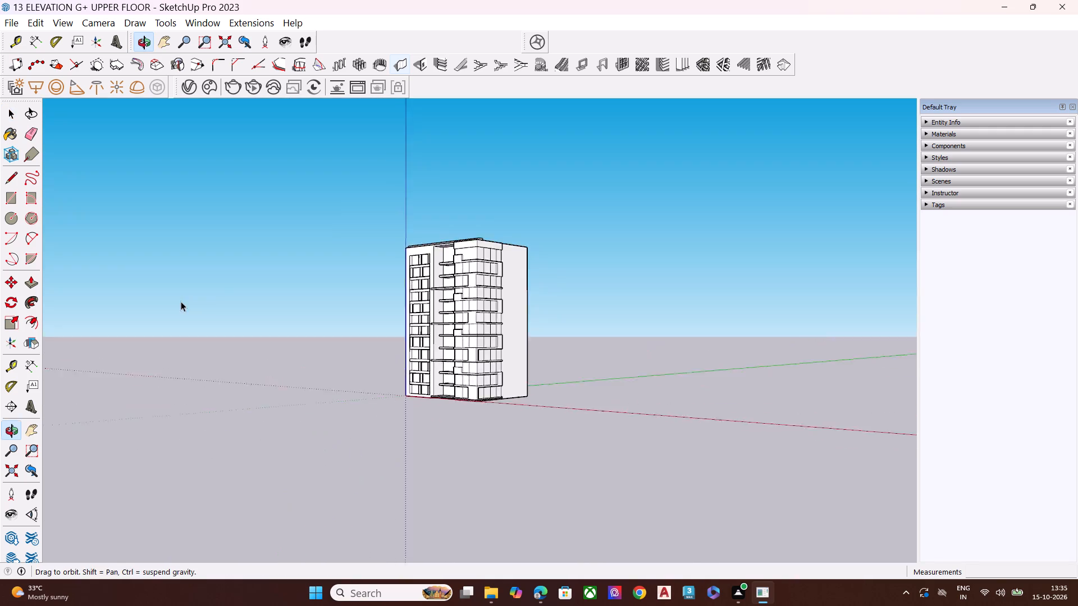
middle_drag(181, 301, 181, 302)
scroll(273, 301, up, 3)
scroll(400, 321, down, 1)
scroll(402, 323, up, 7)
scroll(416, 352, down, 11)
scroll(444, 373, up, 1)
scroll(446, 375, down, 2)
scroll(447, 376, up, 1)
scroll(447, 376, down, 2)
scroll(447, 376, up, 1)
scroll(448, 376, down, 3)
scroll(474, 427, up, 3)
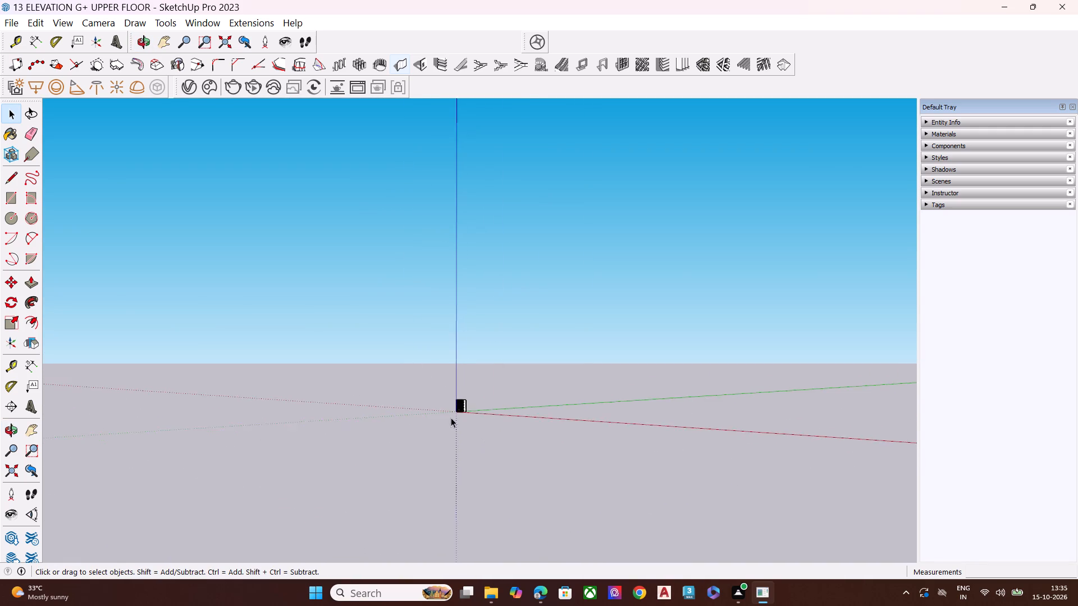
scroll(451, 417, up, 8)
scroll(469, 407, down, 2)
scroll(469, 407, up, 10)
scroll(474, 407, down, 1)
scroll(474, 407, up, 10)
scroll(463, 406, down, 1)
scroll(463, 406, up, 3)
scroll(444, 379, down, 1)
scroll(444, 379, up, 3)
scroll(444, 379, down, 3)
scroll(444, 379, up, 7)
scroll(450, 370, down, 1)
scroll(450, 370, up, 3)
scroll(450, 370, down, 3)
scroll(450, 370, up, 3)
Examine the plain wall and roof corner beside the projecting facade bands at close range to check the face display.
middle_drag(450, 370, 140, 517)
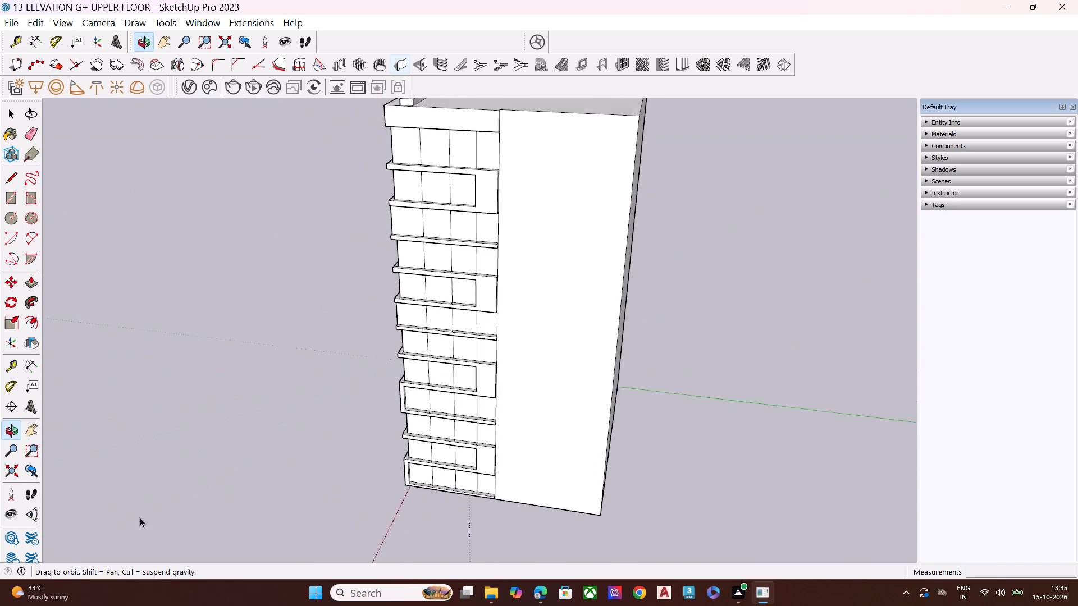
middle_drag(140, 517, 140, 520)
middle_drag(495, 357, 176, 449)
scroll(376, 212, up, 9)
scroll(462, 248, down, 5)
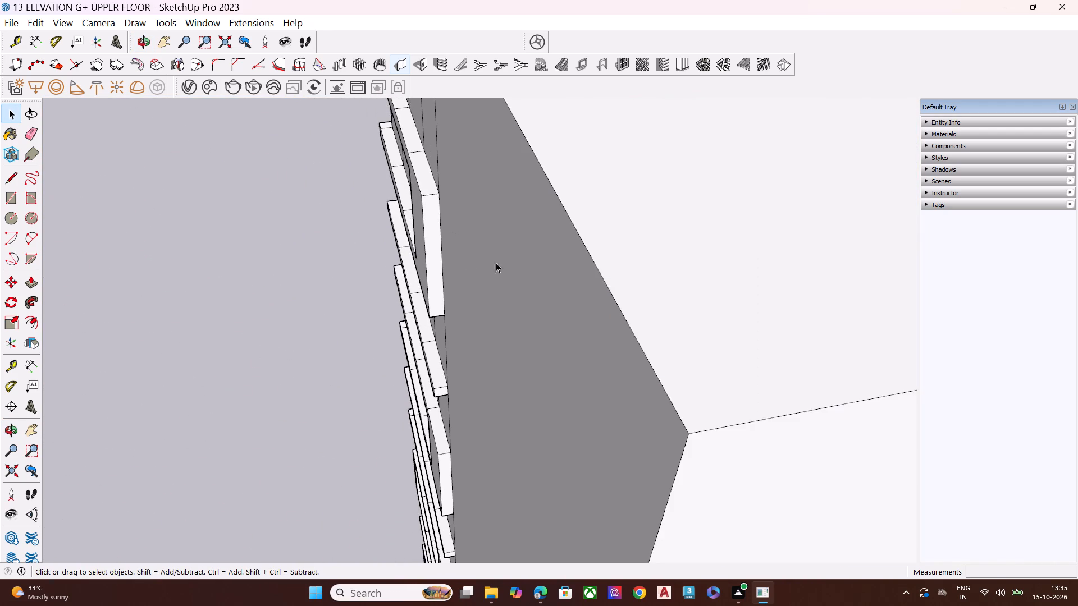
scroll(599, 276, up, 1)
scroll(615, 278, down, 3)
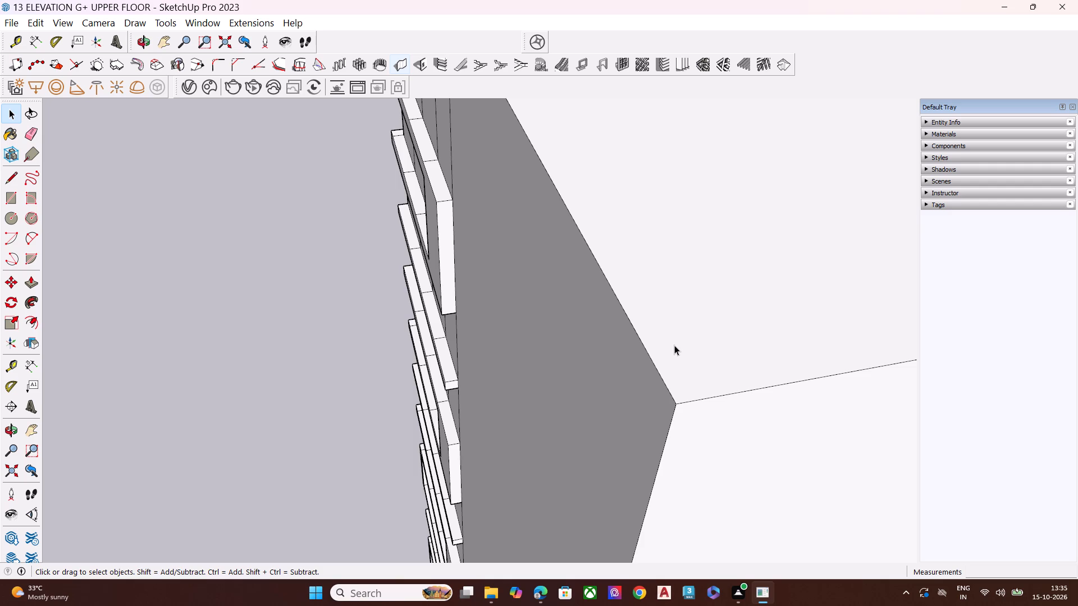
scroll(500, 318, down, 5)
scroll(445, 334, up, 1)
scroll(431, 336, down, 1)
scroll(567, 371, up, 2)
scroll(548, 355, down, 2)
scroll(546, 353, up, 8)
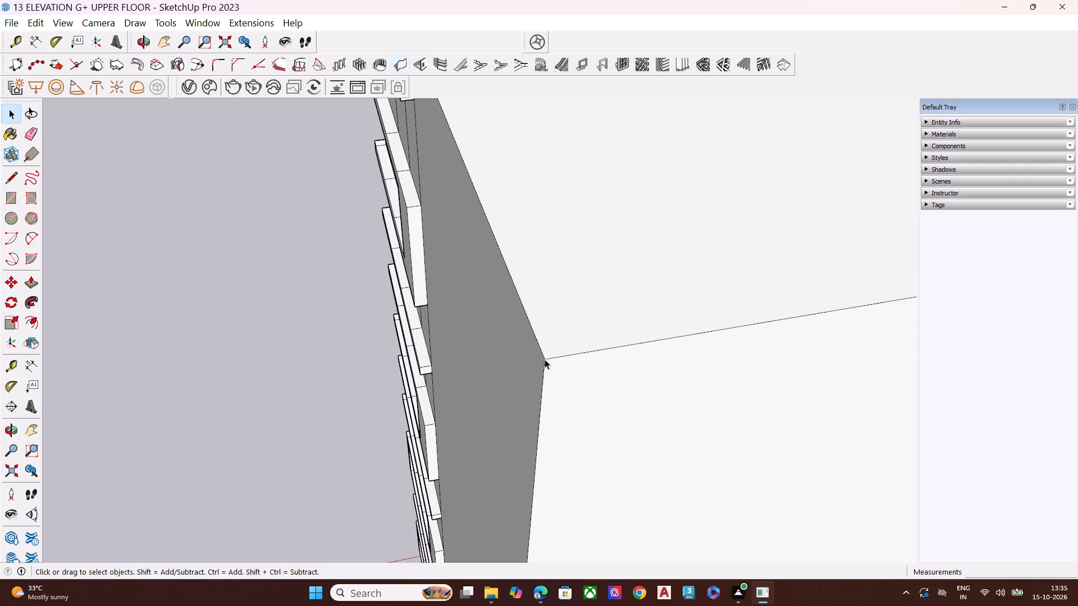
Examine the roof corner beside the projecting facade bands at close range to check the face display.
scroll(545, 359, up, 7)
middle_drag(552, 388, 547, 382)
scroll(503, 364, down, 5)
scroll(502, 364, up, 4)
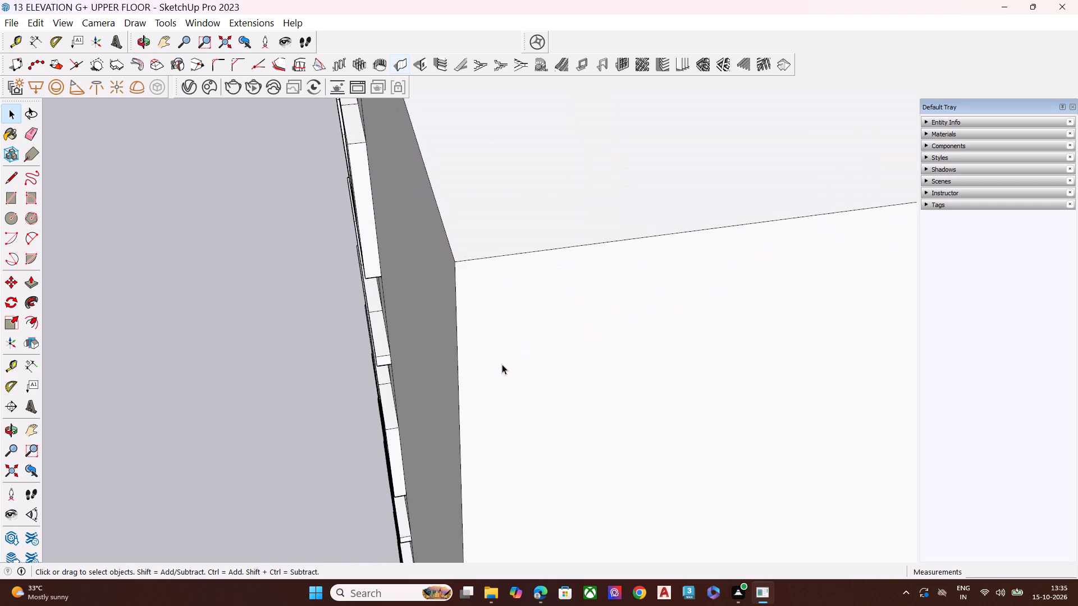
scroll(502, 364, up, 3)
scroll(445, 186, up, 1)
scroll(436, 201, down, 1)
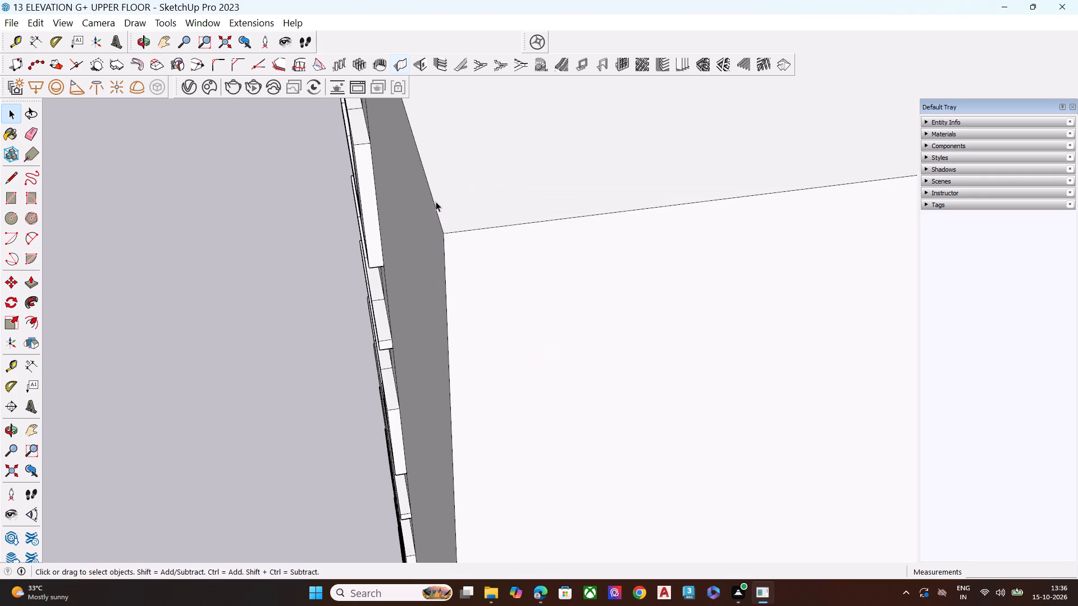
scroll(444, 196, down, 1)
scroll(445, 196, up, 6)
scroll(445, 195, down, 1)
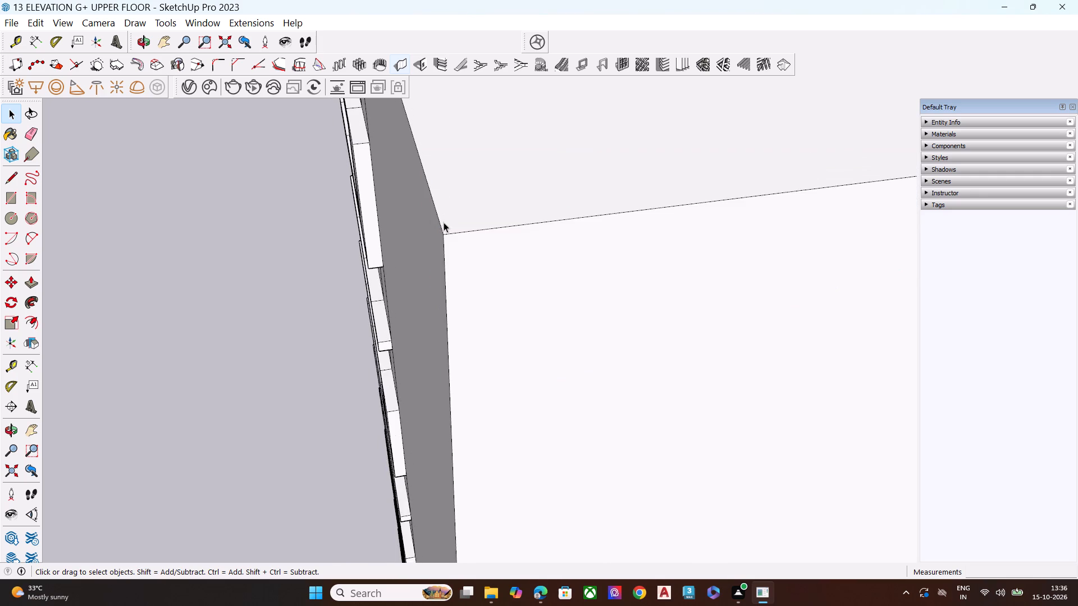
scroll(444, 240, down, 4)
Examine the same roof corner from above at varying distances to check where its faces get cut away.
middle_drag(454, 335, 531, 282)
scroll(531, 282, down, 1)
scroll(491, 345, down, 8)
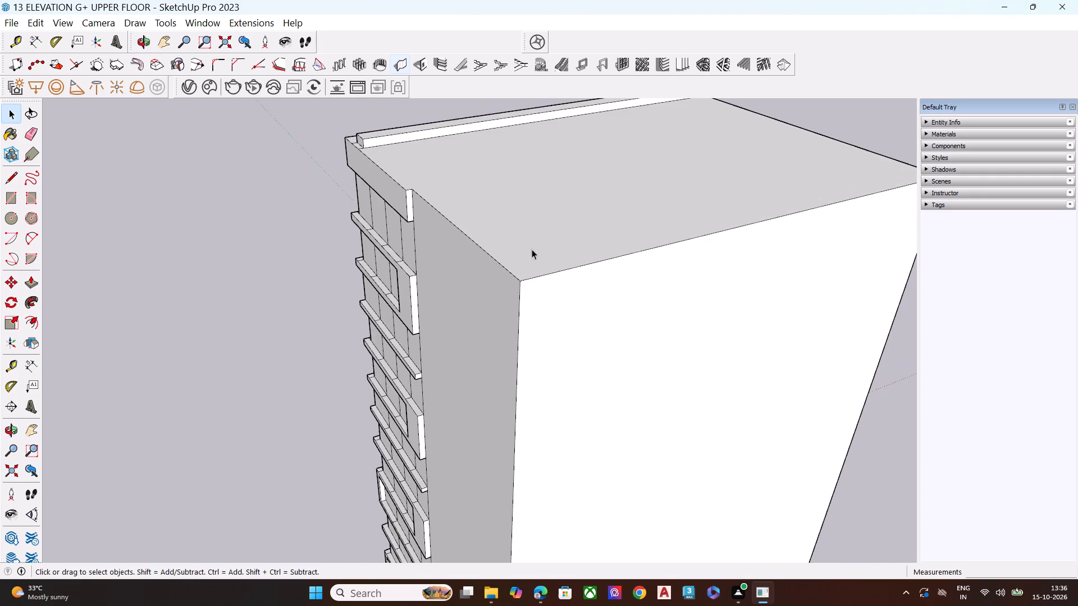
scroll(530, 221, up, 4)
scroll(530, 221, down, 1)
scroll(530, 221, up, 2)
scroll(529, 299, up, 10)
scroll(518, 298, down, 2)
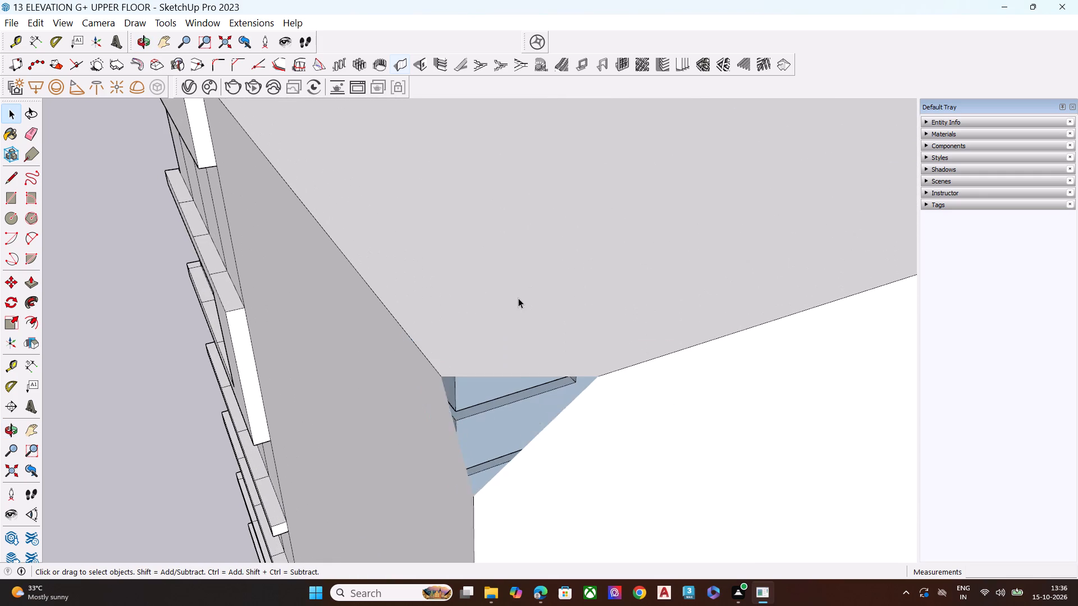
scroll(487, 434, up, 4)
scroll(487, 434, down, 3)
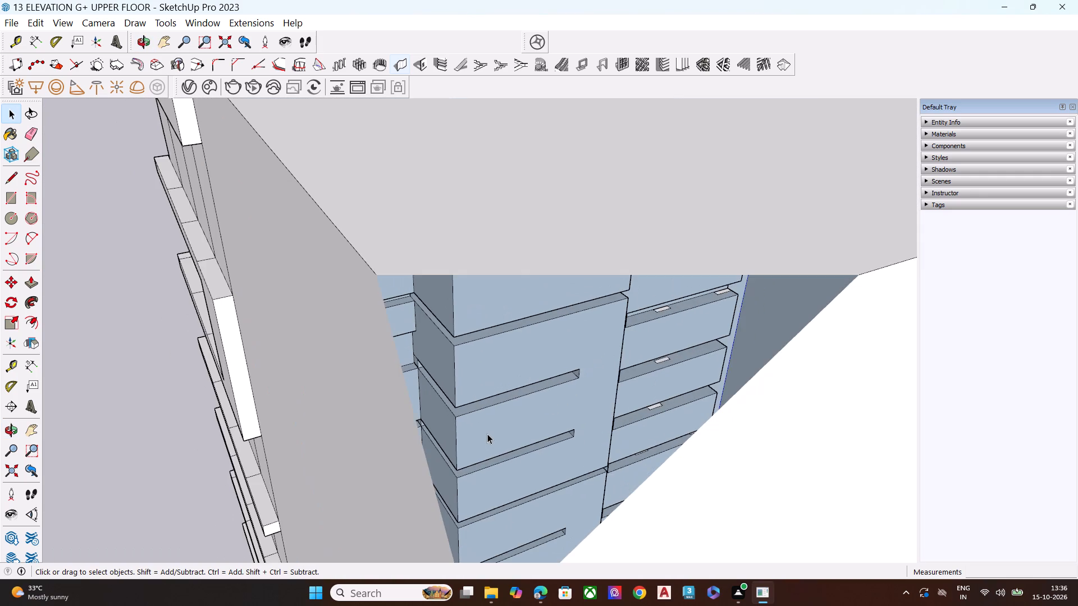
scroll(485, 430, down, 1)
scroll(479, 452, up, 1)
middle_drag(480, 453, 487, 391)
scroll(491, 339, up, 2)
scroll(500, 244, down, 2)
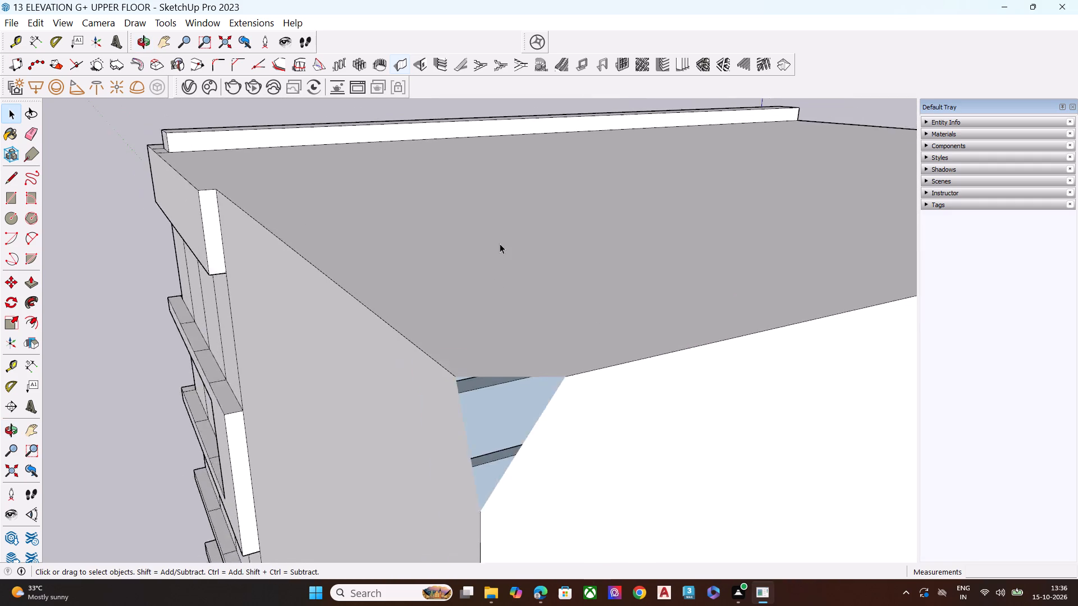
scroll(500, 244, down, 4)
scroll(488, 376, up, 7)
scroll(494, 244, up, 3)
scroll(493, 245, down, 3)
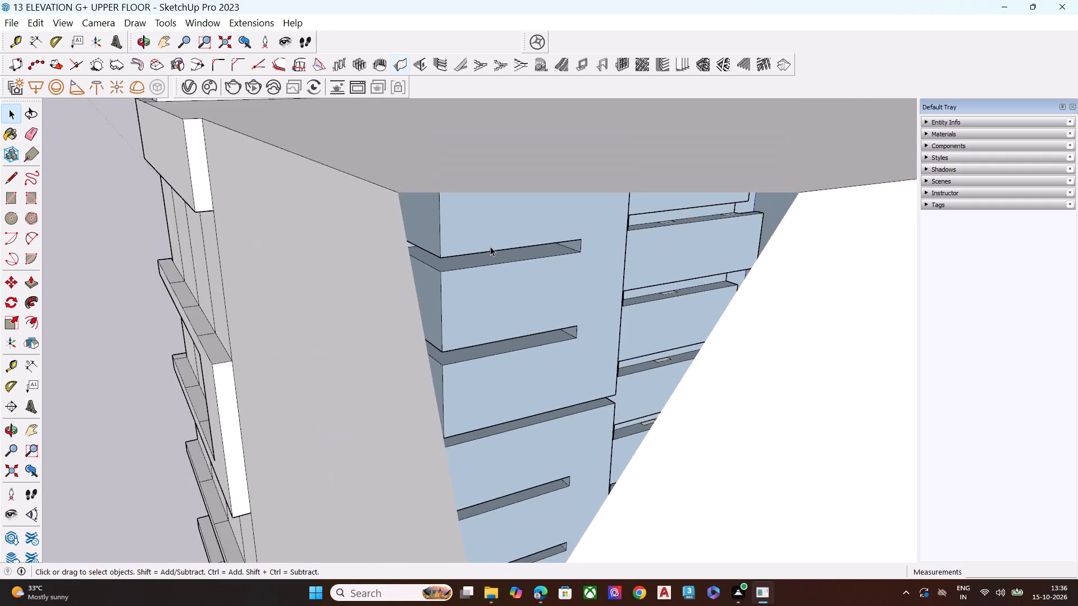
scroll(490, 246, down, 1)
scroll(490, 246, up, 4)
scroll(490, 246, down, 2)
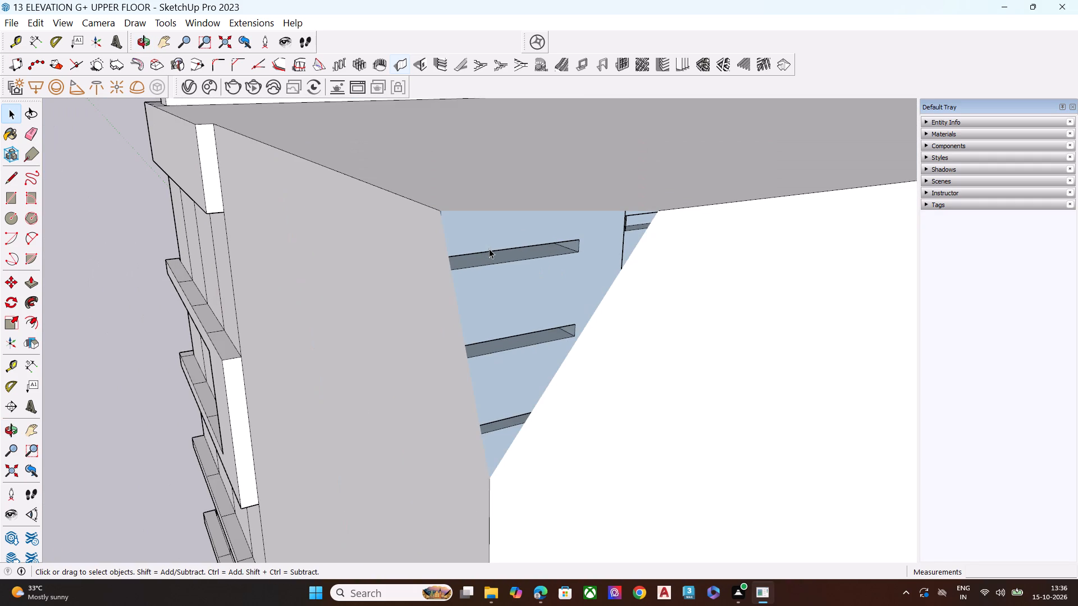
Select everything, fit the whole model in view, and inspect the empty space around the origin from several sides.
key(ctrl+a)
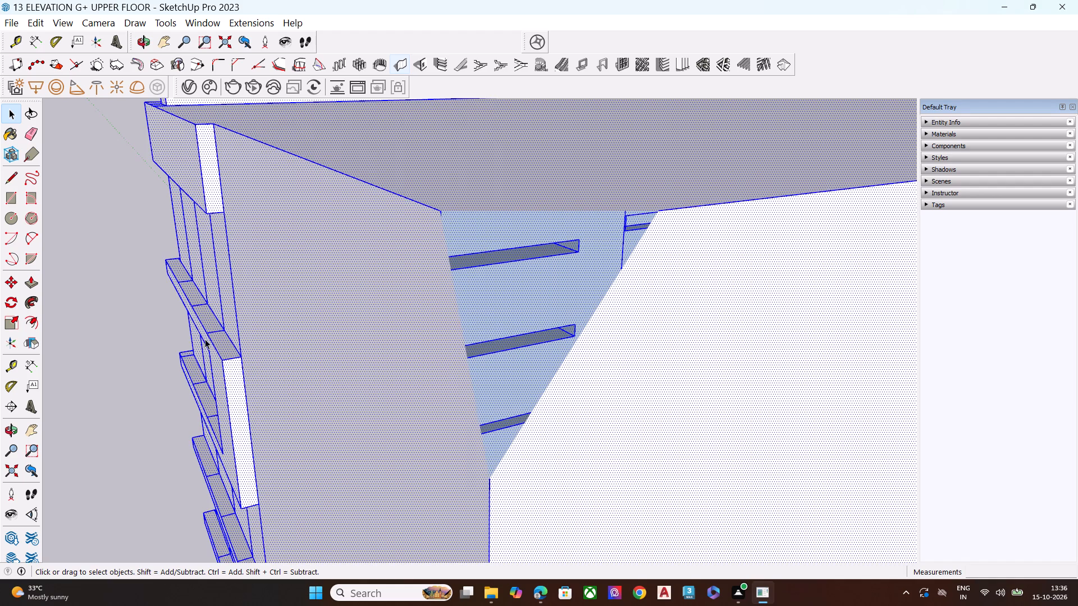
click(10, 472)
scroll(257, 343, down, 3)
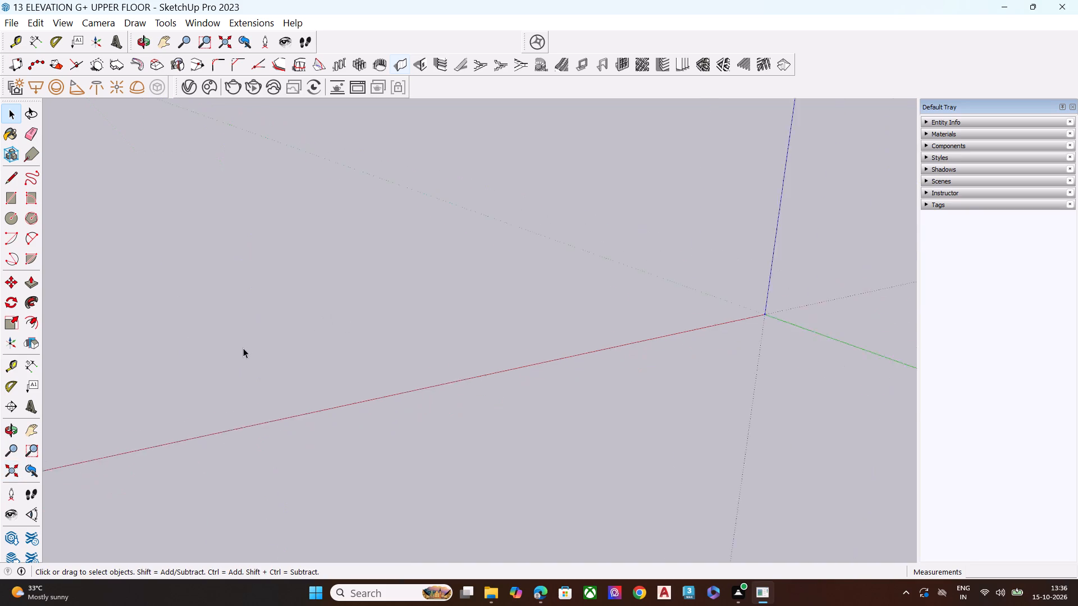
scroll(243, 348, down, 3)
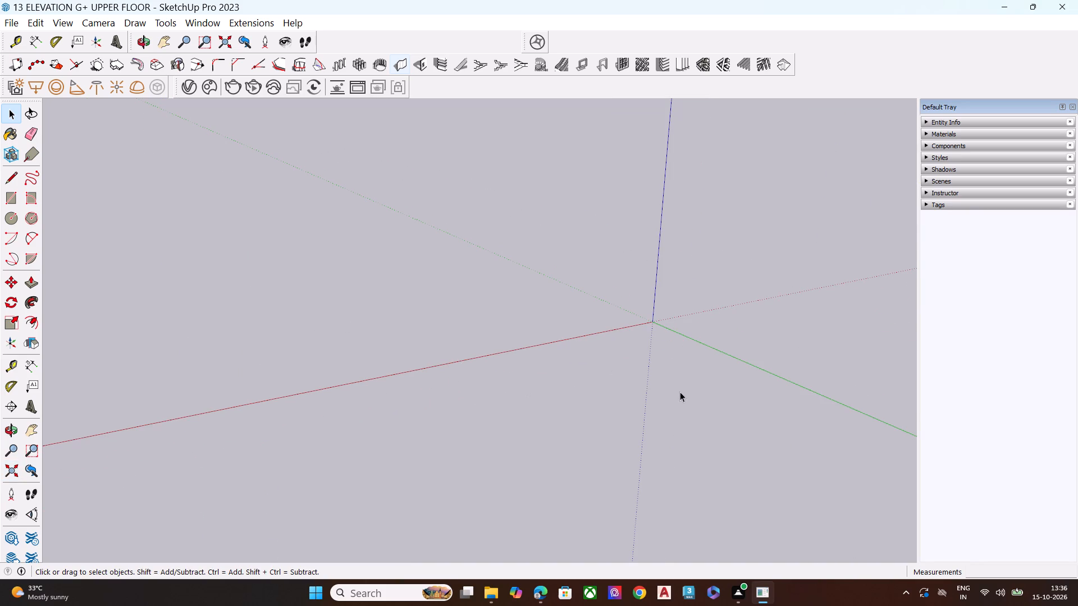
scroll(642, 458, up, 7)
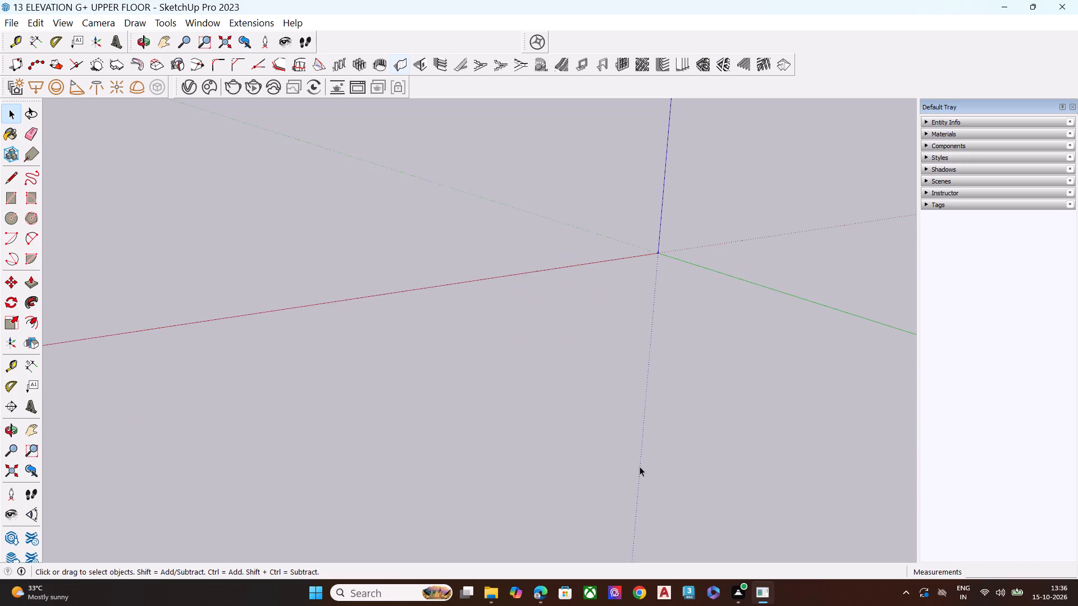
scroll(640, 466, up, 1)
scroll(791, 353, up, 5)
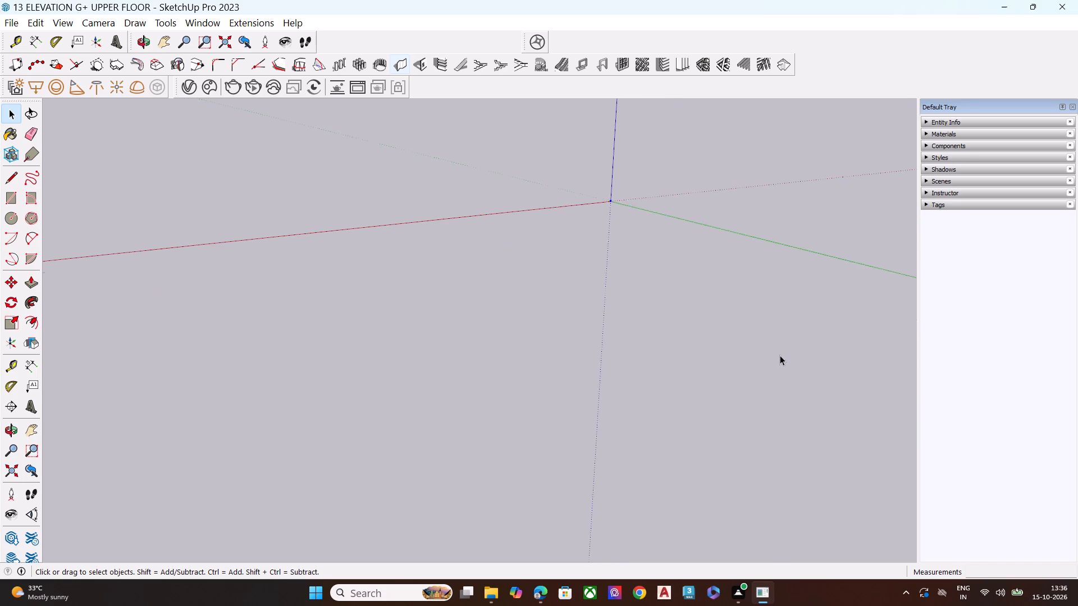
scroll(780, 355, up, 3)
middle_drag(612, 229, 592, 361)
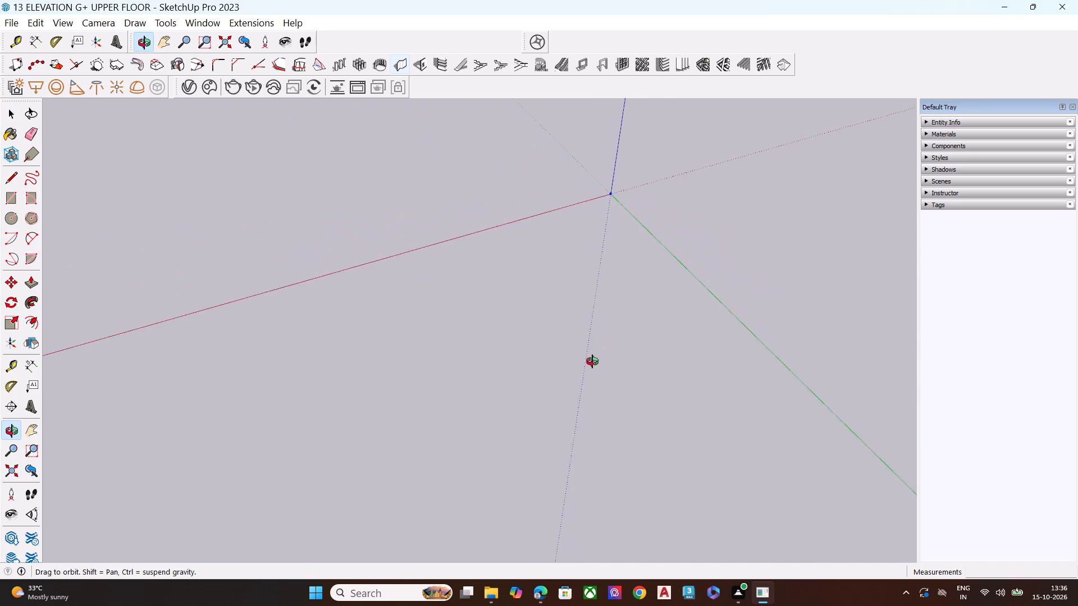
middle_drag(592, 361, 246, 320)
middle_drag(708, 378, 706, 382)
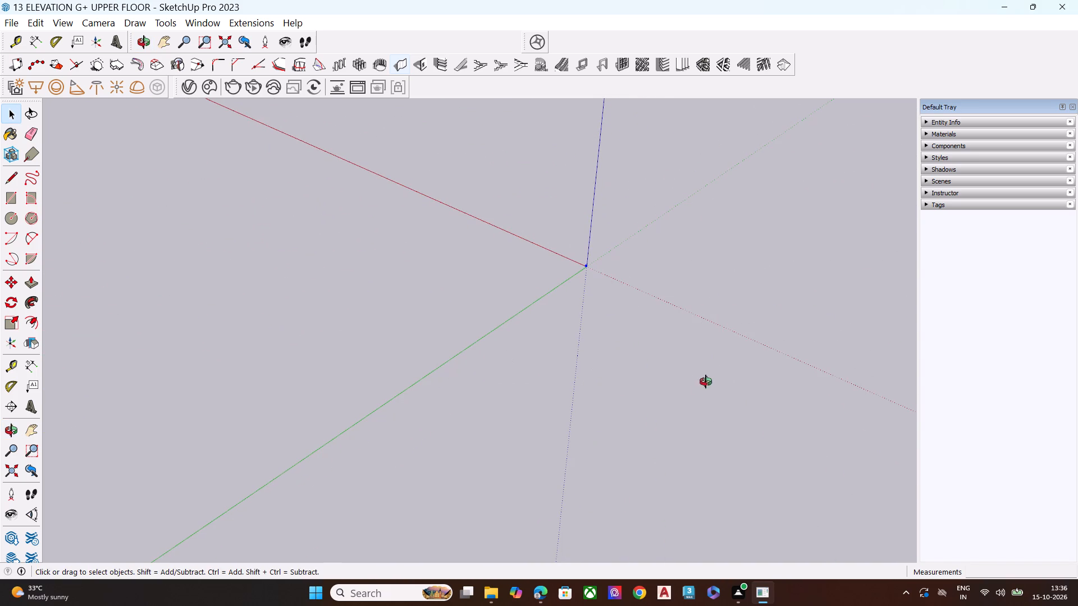
middle_drag(706, 382, 273, 421)
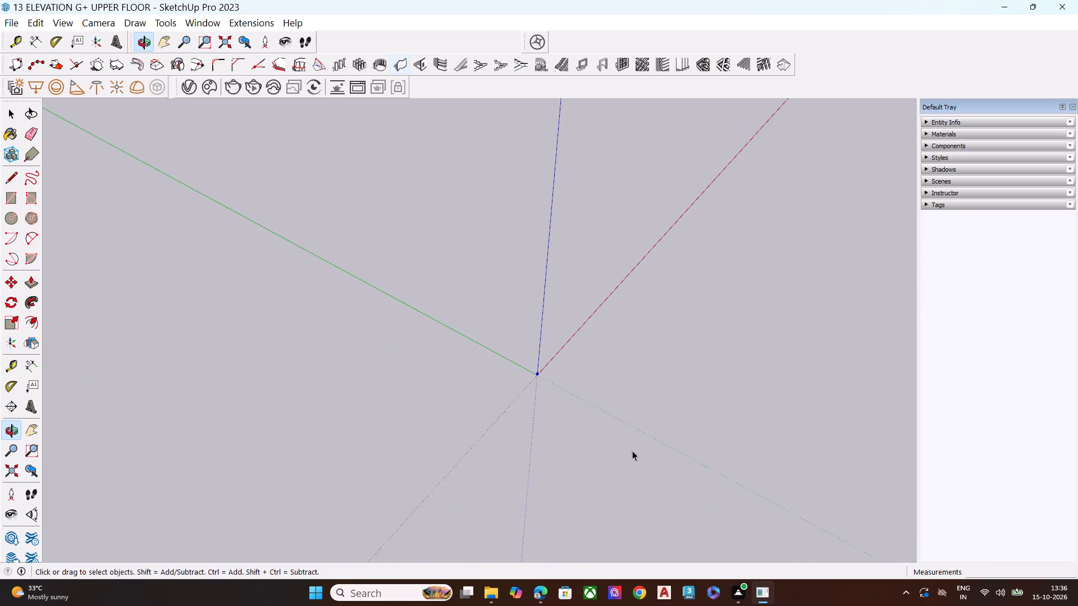
middle_drag(632, 451, 218, 364)
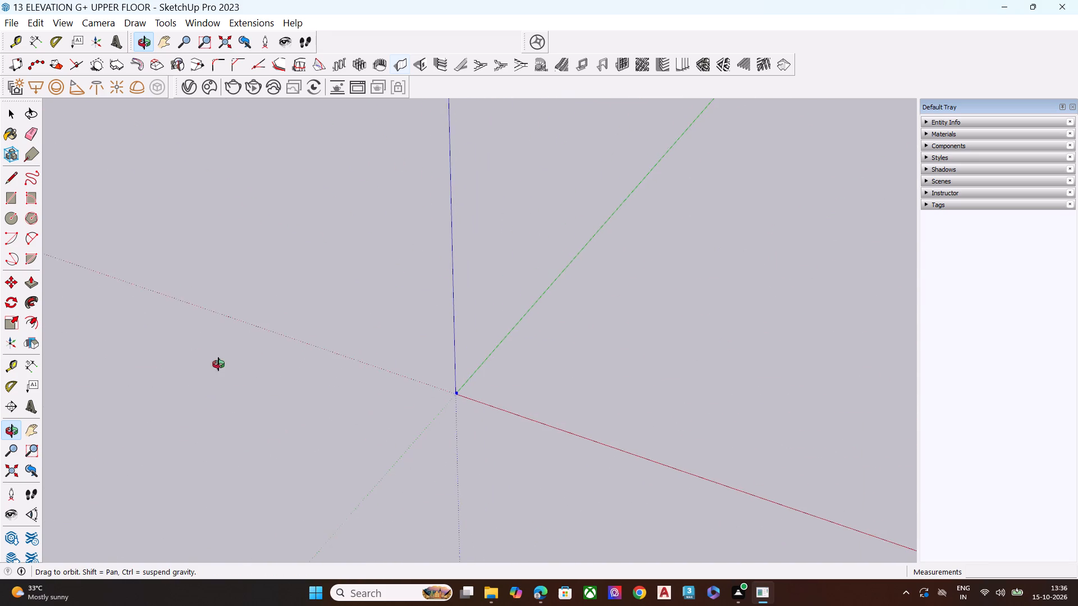
middle_drag(218, 364, 528, 365)
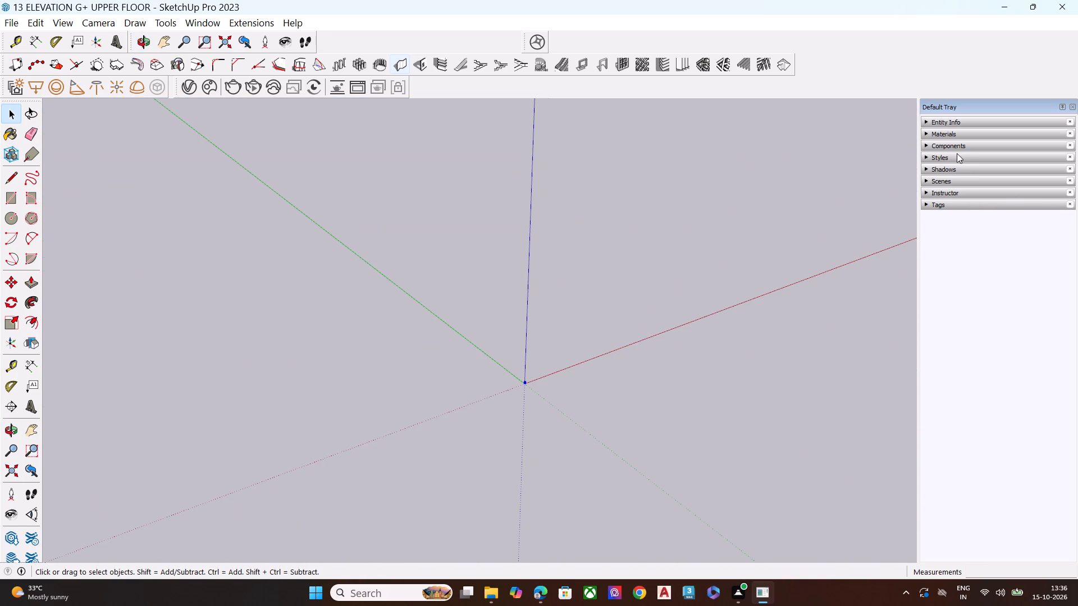
Delete the untitled components at the start of the in-model component list and the flower arrangement component numbered 17 with all its instances.
click(957, 146)
right_click(1045, 238)
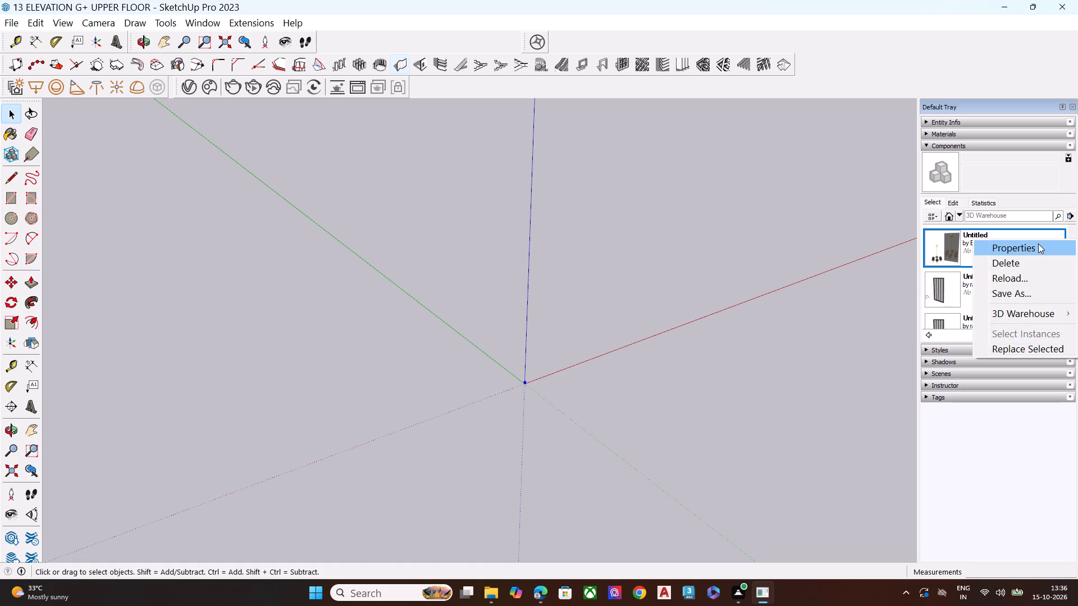
click(1025, 260)
right_click(1006, 244)
click(1017, 267)
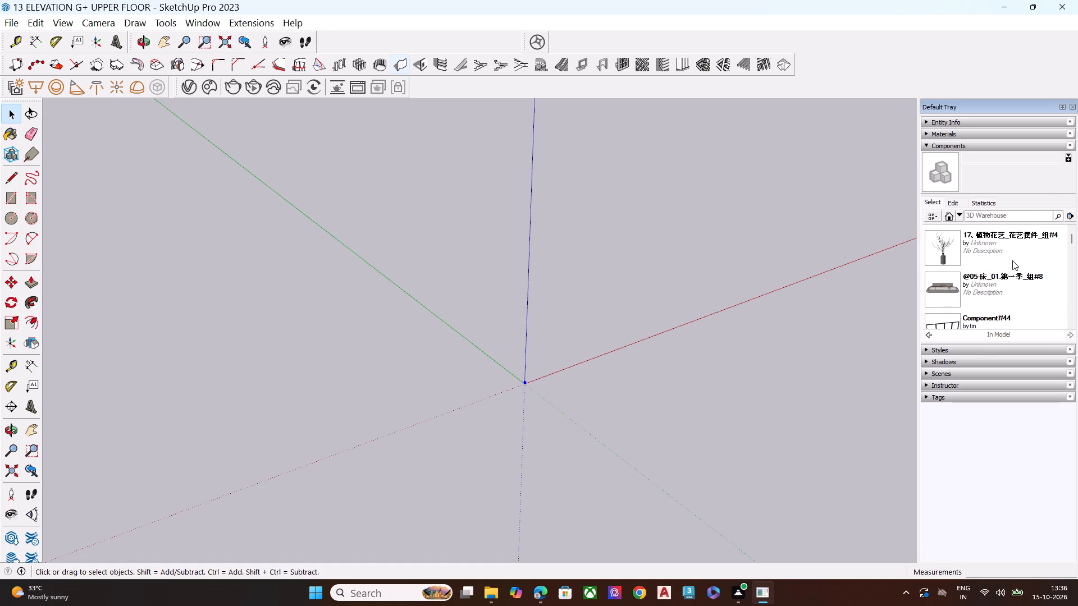
right_click(1007, 244)
click(1017, 262)
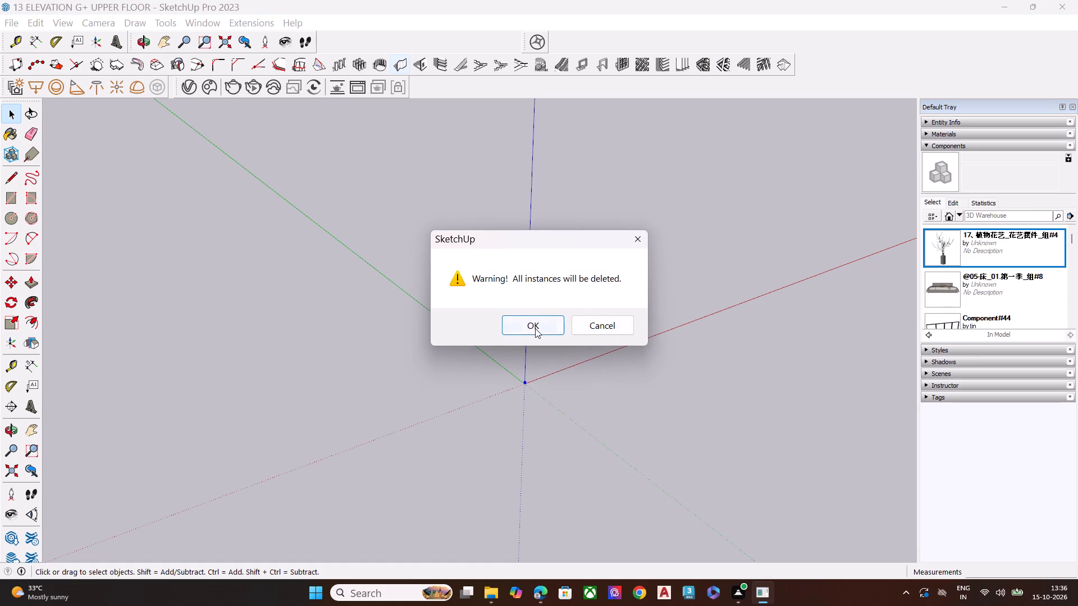
click(536, 327)
Delete Component#44, Component#37, Component#41, Component#42 and Component#43 from the in-model component list.
right_click(970, 283)
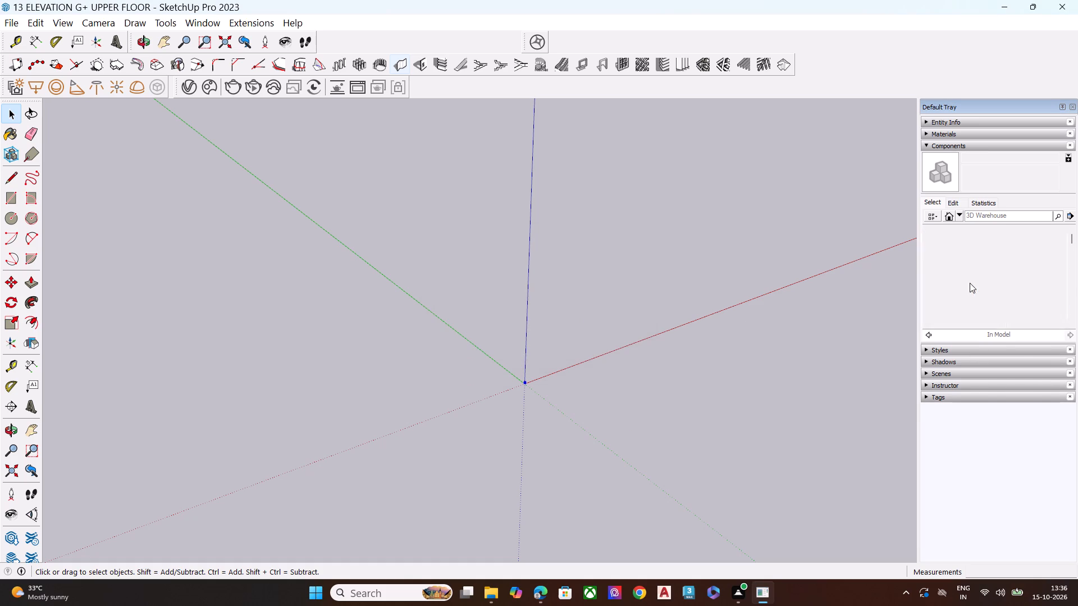
click(1012, 313)
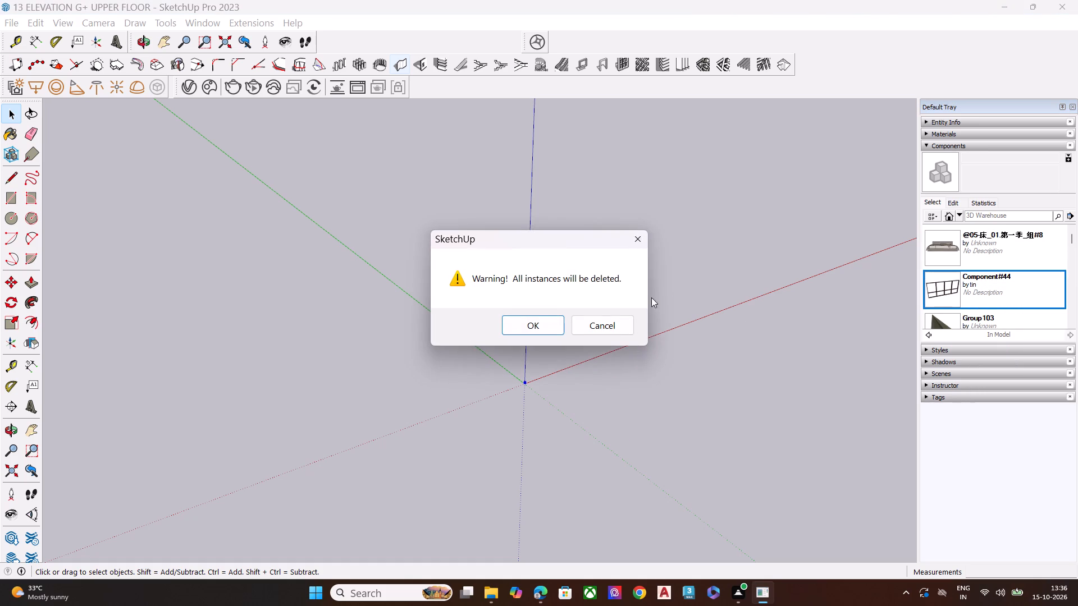
click(536, 325)
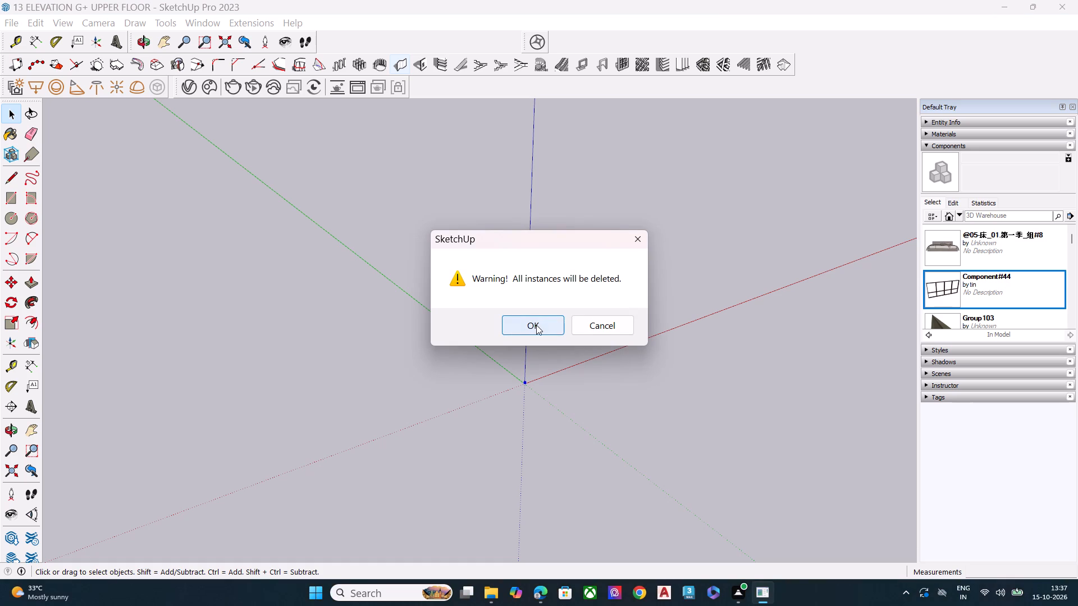
right_click(973, 288)
click(1012, 319)
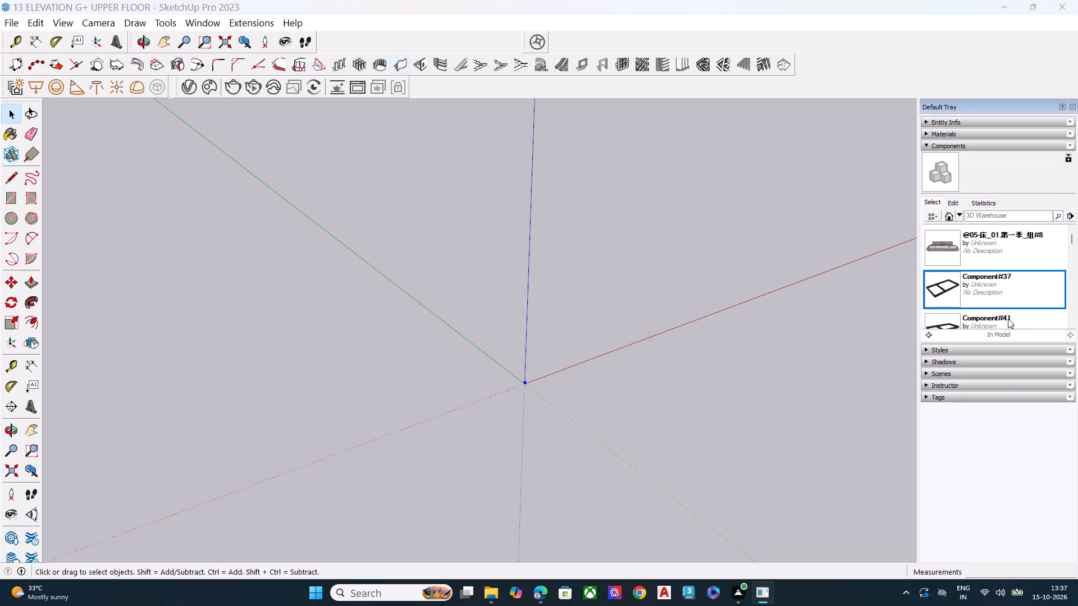
click(539, 323)
right_click(970, 273)
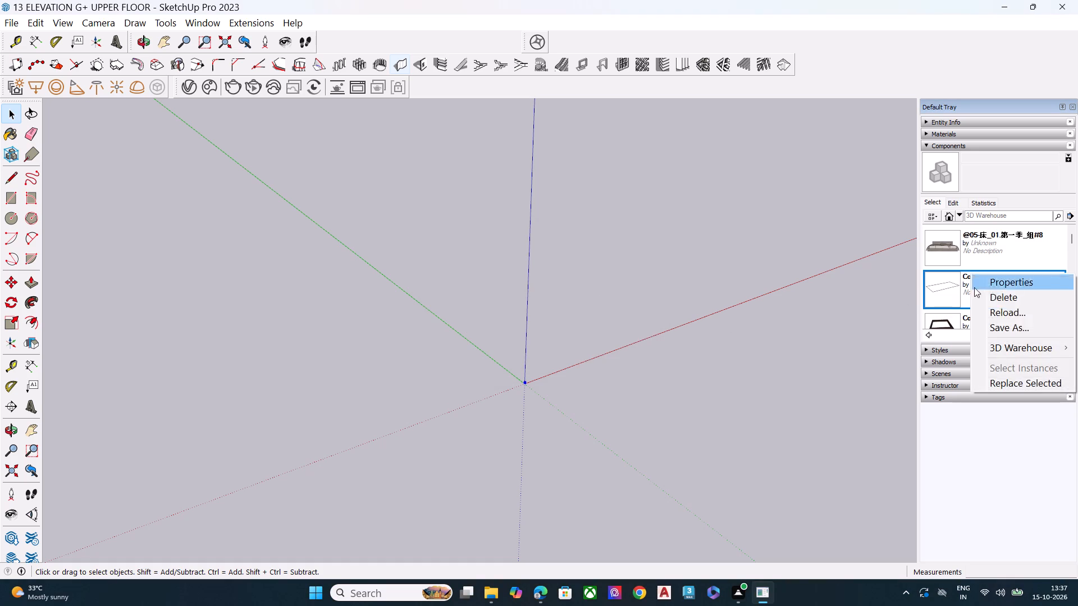
click(1014, 296)
right_click(975, 287)
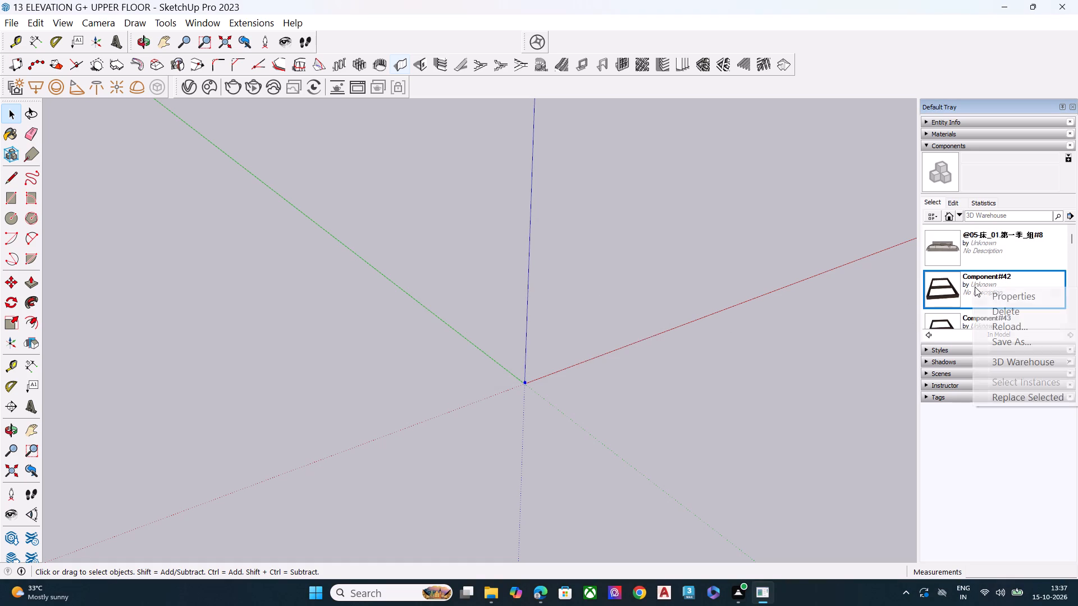
click(987, 318)
right_click(963, 280)
click(984, 300)
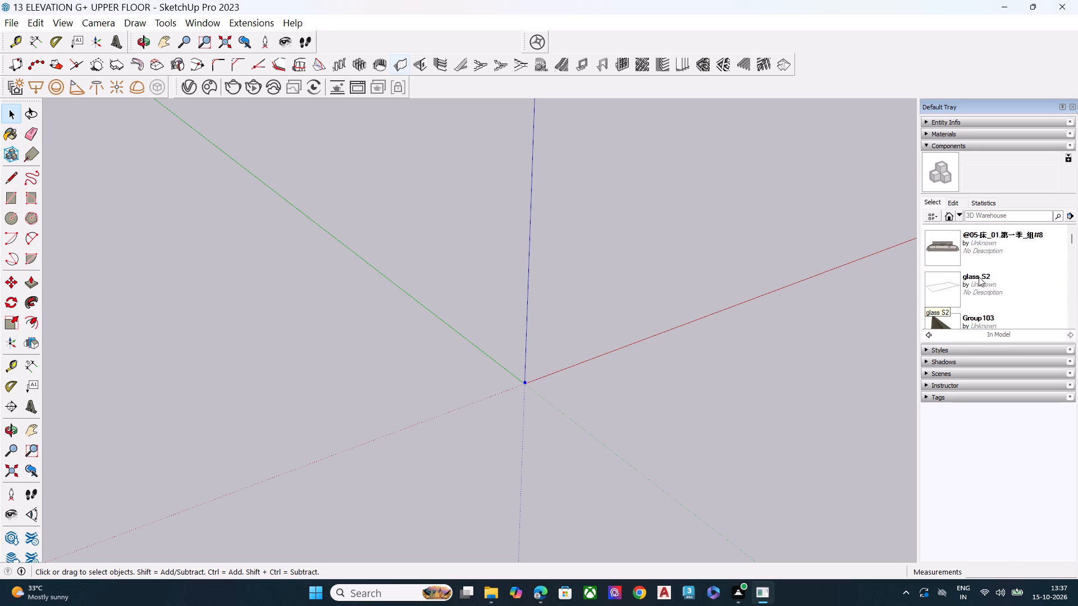
right_click(977, 276)
click(992, 305)
right_click(969, 284)
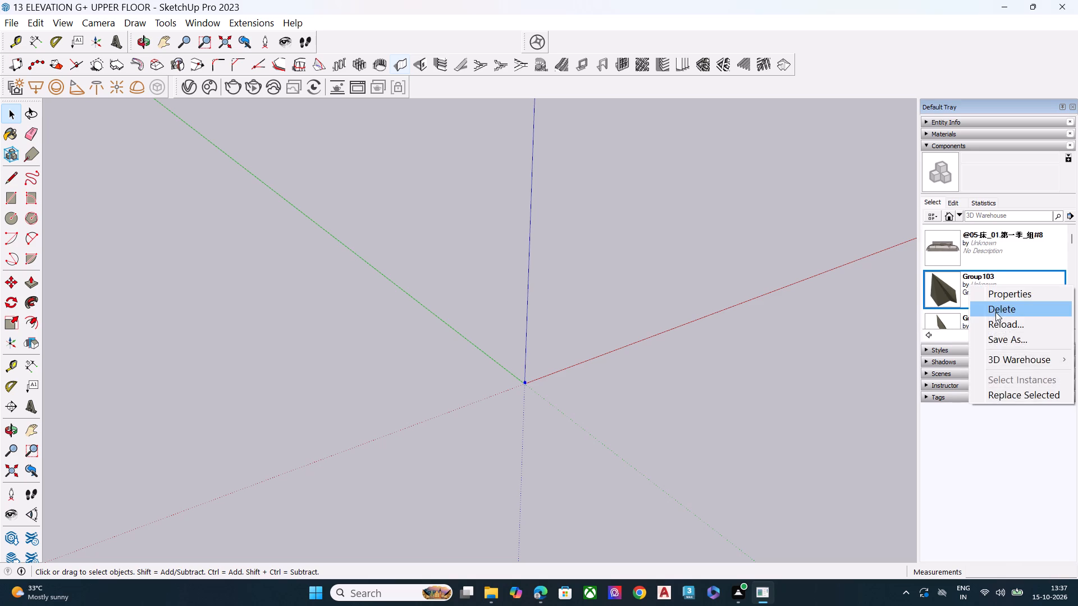
click(995, 312)
scroll(986, 287, down, 4)
scroll(986, 287, up, 5)
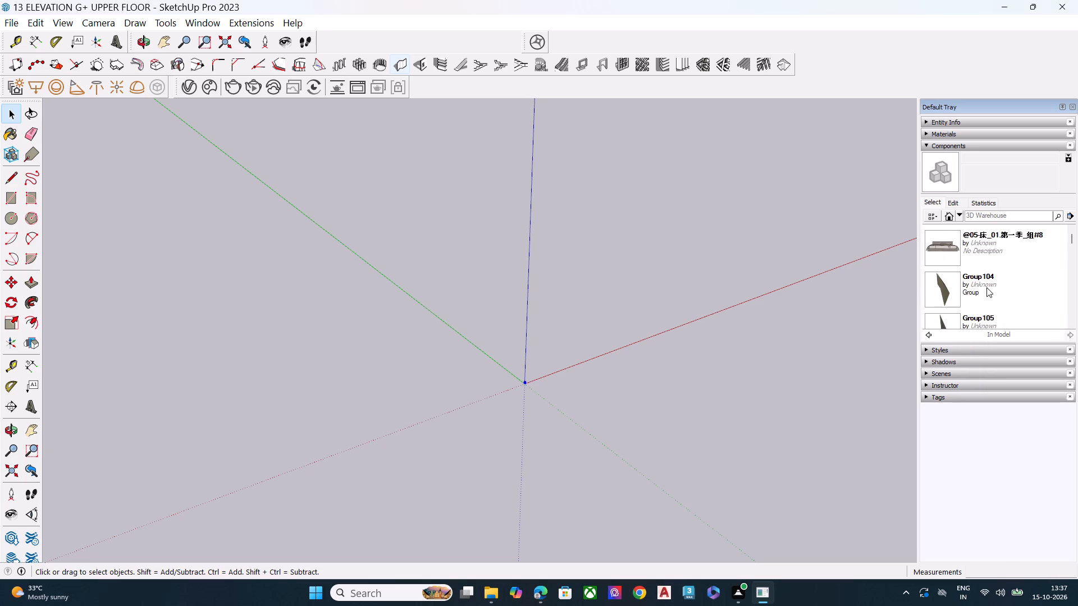
scroll(986, 287, up, 5)
right_click(970, 245)
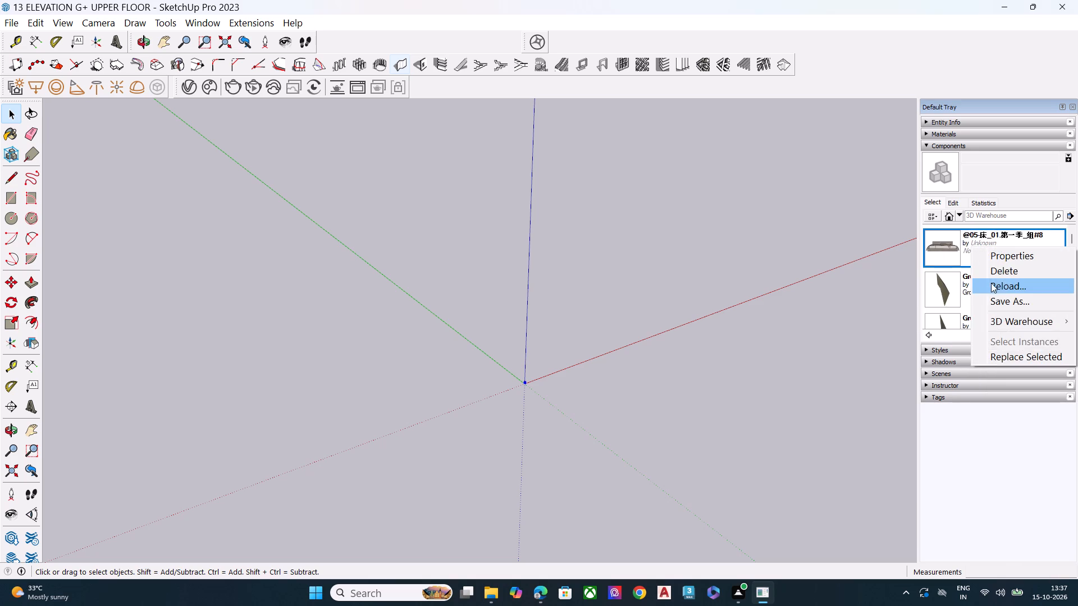
click(1000, 276)
Look through the in-model component list from the numbered groups down to the untitled components.
scroll(980, 259, up, 6)
scroll(977, 265, down, 5)
scroll(976, 279, up, 1)
scroll(976, 281, down, 1)
scroll(976, 281, up, 2)
scroll(976, 281, down, 3)
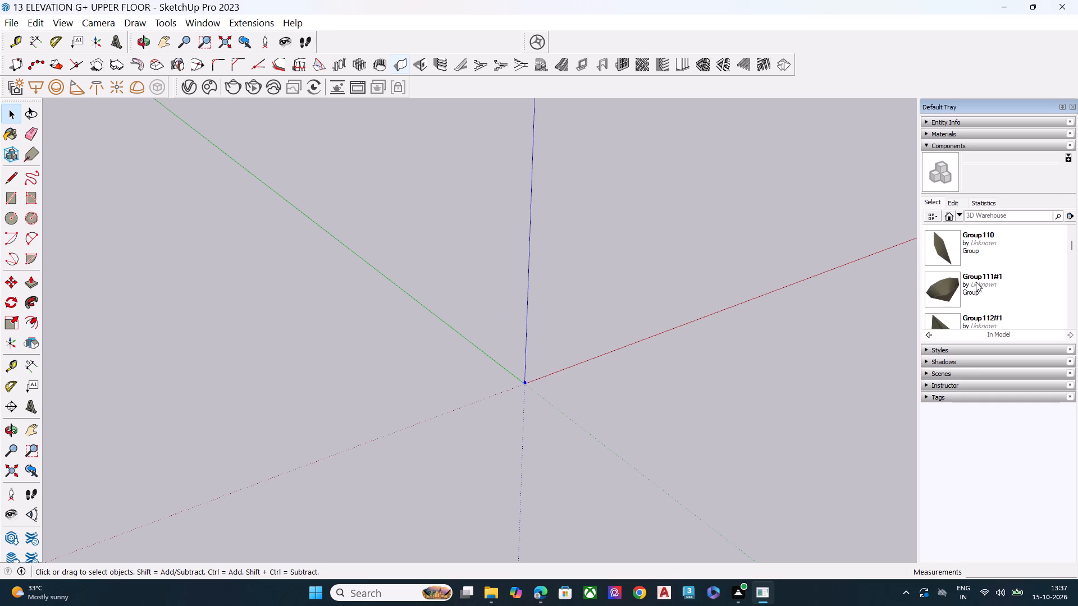
scroll(972, 287, down, 17)
scroll(972, 295, up, 1)
scroll(972, 295, down, 11)
scroll(972, 295, up, 1)
scroll(972, 295, down, 3)
scroll(972, 295, up, 2)
scroll(972, 295, down, 4)
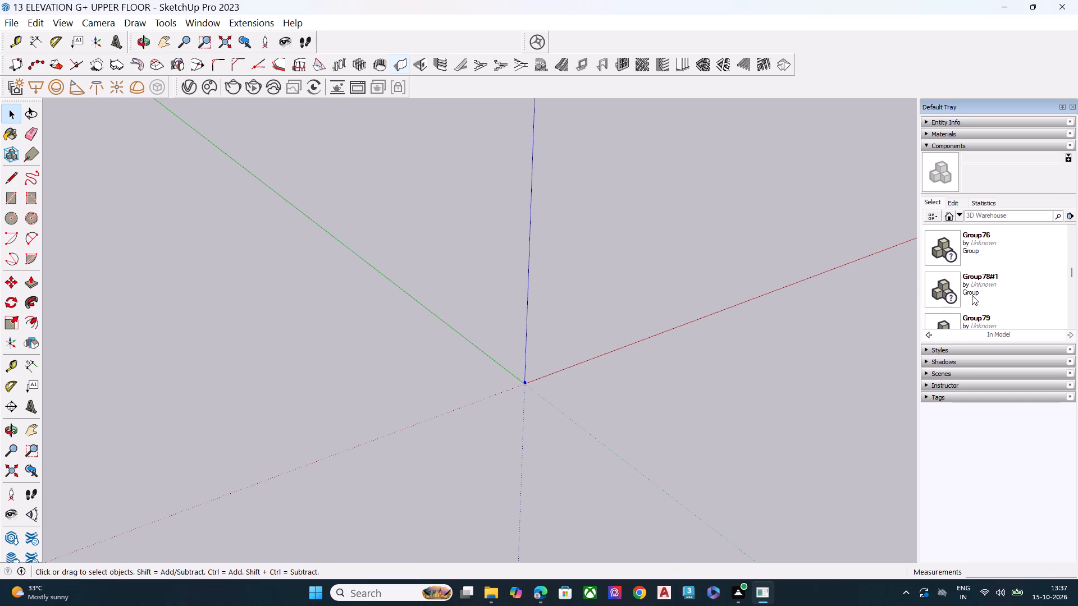
scroll(972, 295, down, 2)
scroll(972, 295, up, 3)
scroll(970, 298, down, 5)
scroll(961, 303, up, 1)
scroll(952, 309, down, 5)
scroll(930, 333, up, 1)
scroll(929, 334, down, 8)
scroll(965, 336, up, 1)
scroll(965, 336, down, 19)
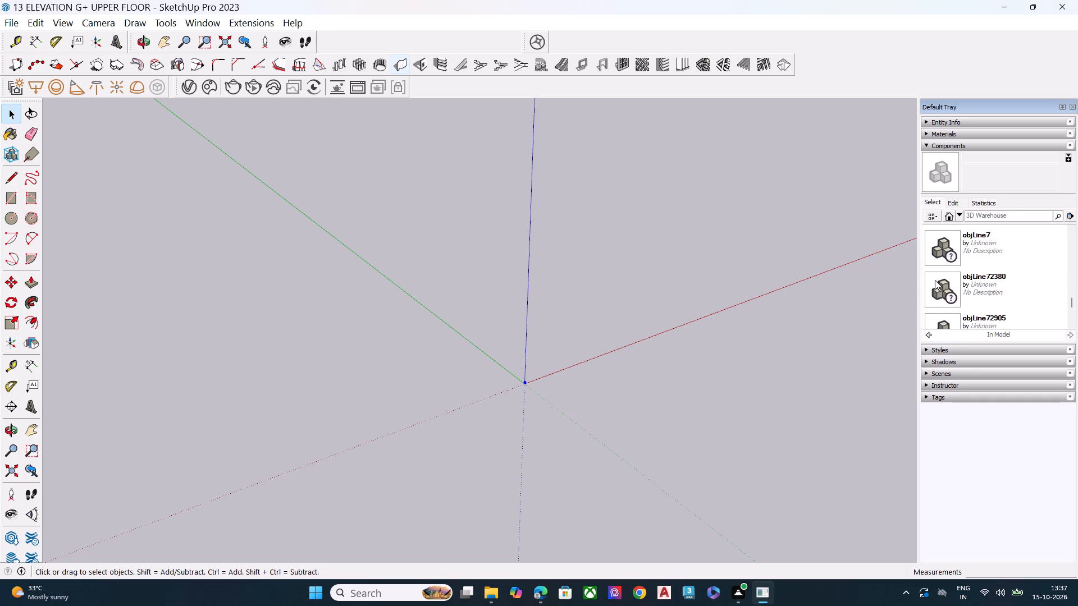
scroll(935, 280, down, 8)
scroll(954, 267, up, 1)
scroll(954, 267, down, 10)
scroll(962, 265, up, 7)
scroll(962, 265, down, 3)
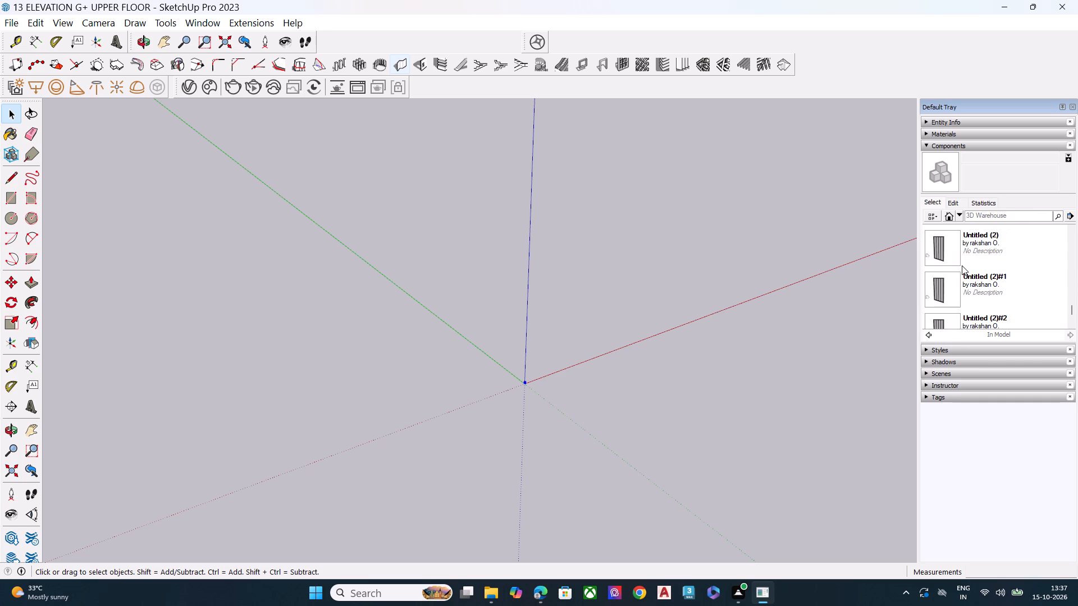
View the properties of the Untitled (2) component and return to the in-model component list.
right_click(958, 252)
right_click(988, 256)
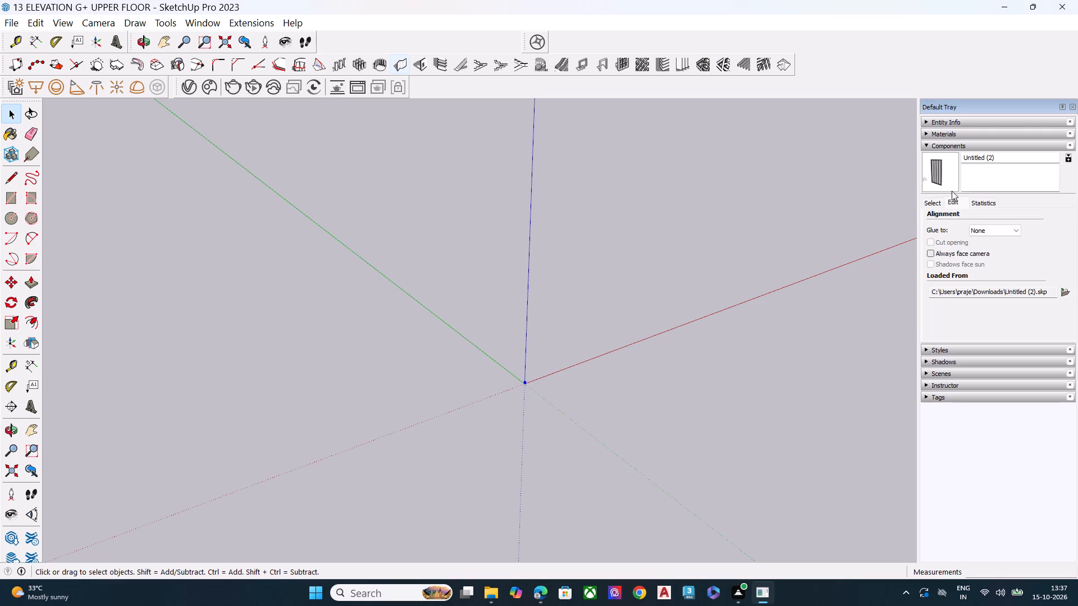
click(934, 208)
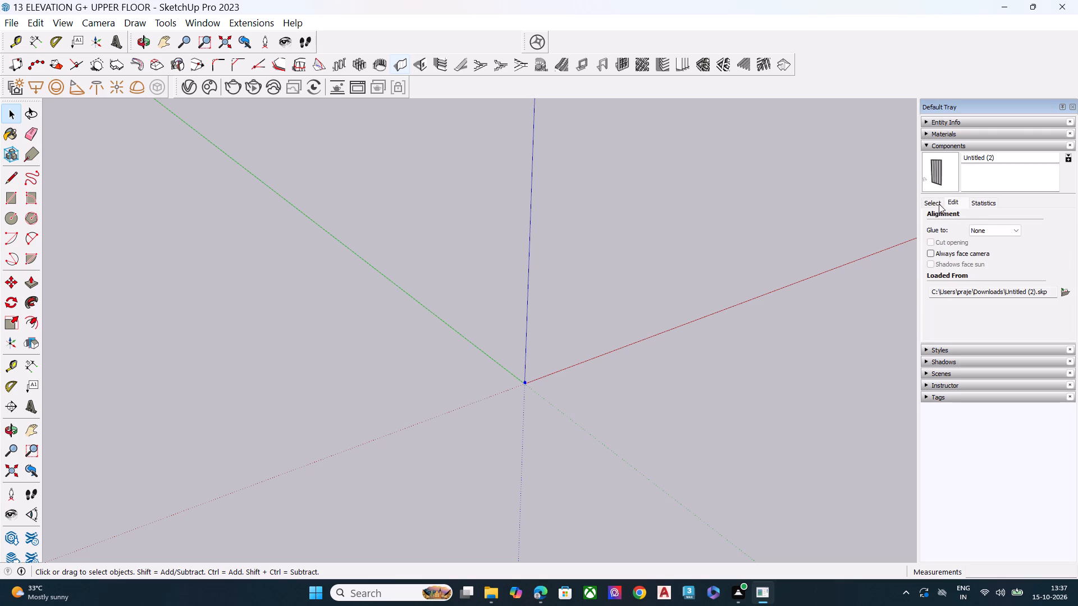
click(939, 204)
right_click(985, 252)
click(1010, 283)
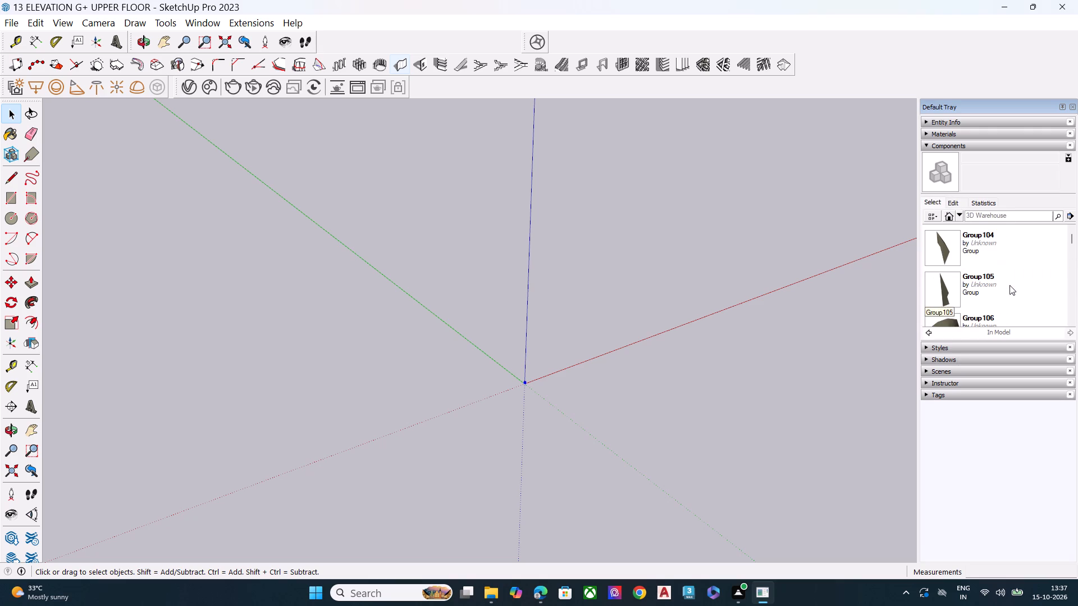
Look through the numbered group components in the in-model list and collapse the component browser.
scroll(985, 245, down, 8)
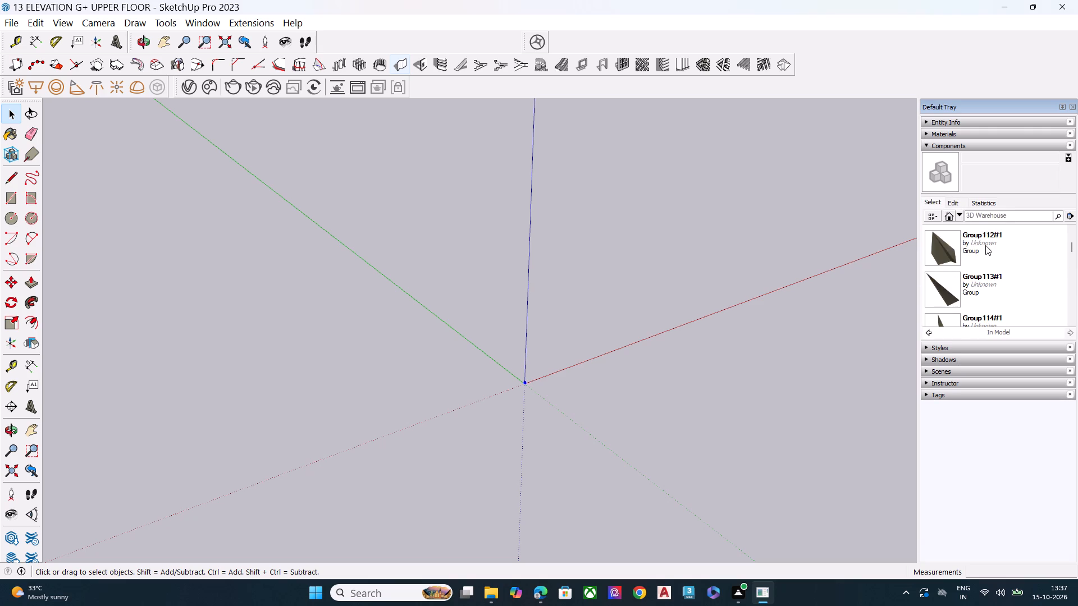
scroll(985, 245, down, 11)
scroll(985, 245, up, 1)
scroll(985, 245, down, 16)
scroll(985, 245, up, 2)
scroll(985, 245, down, 5)
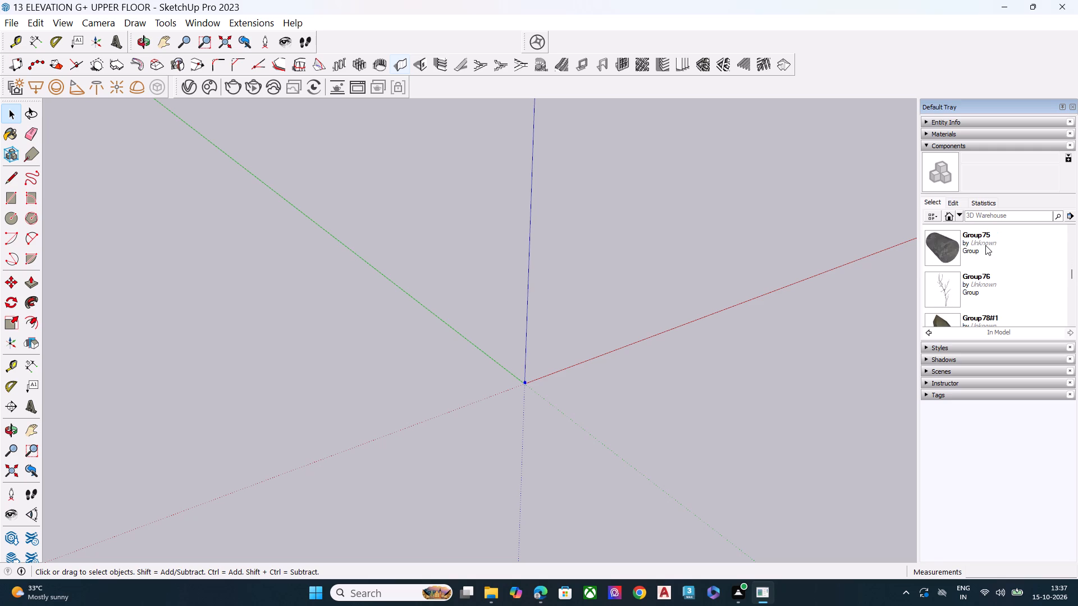
scroll(985, 245, down, 3)
scroll(985, 245, up, 1)
scroll(985, 245, down, 10)
click(841, 273)
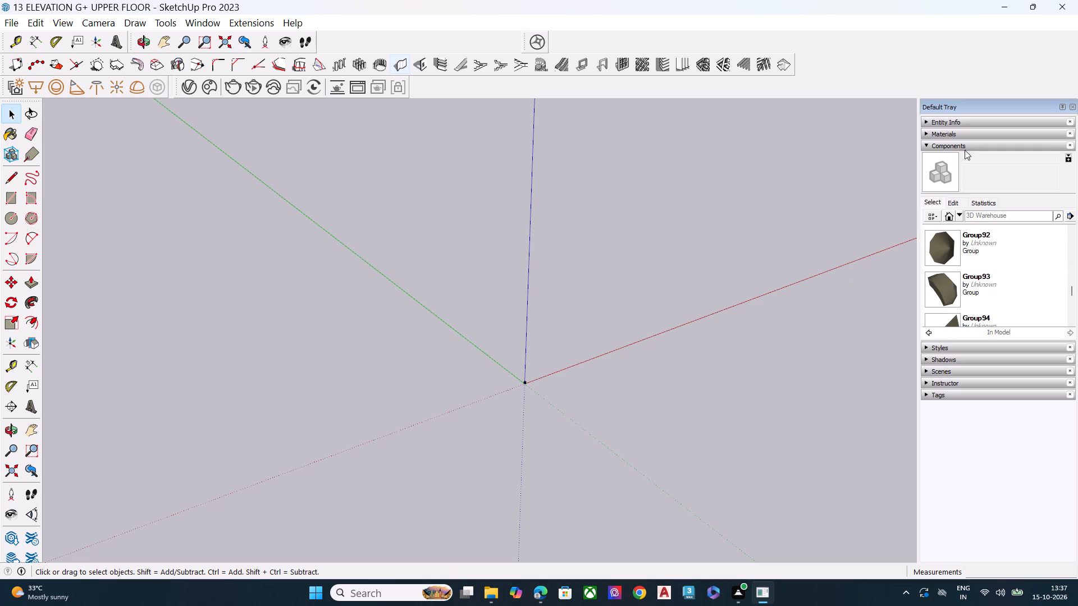
click(967, 146)
Examine the building from the front and side, then check the rear roof corner up close for face clipping.
scroll(530, 423, up, 11)
scroll(518, 333, up, 4)
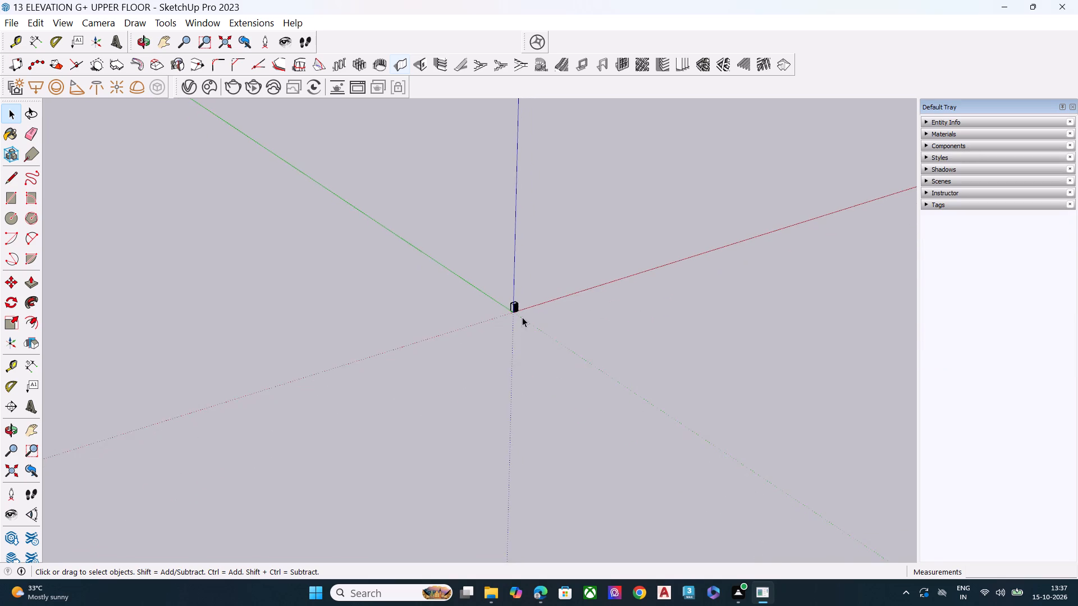
scroll(522, 317, up, 6)
scroll(482, 274, up, 9)
middle_drag(724, 347, 582, 392)
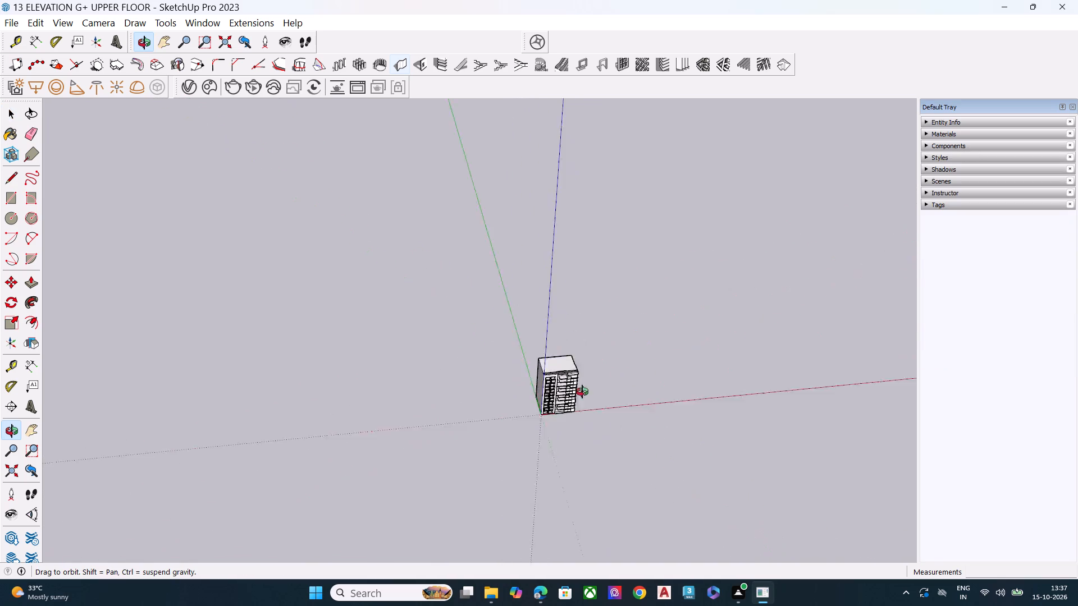
middle_drag(582, 392, 245, 322)
scroll(462, 412, up, 6)
scroll(461, 418, down, 2)
scroll(461, 418, up, 8)
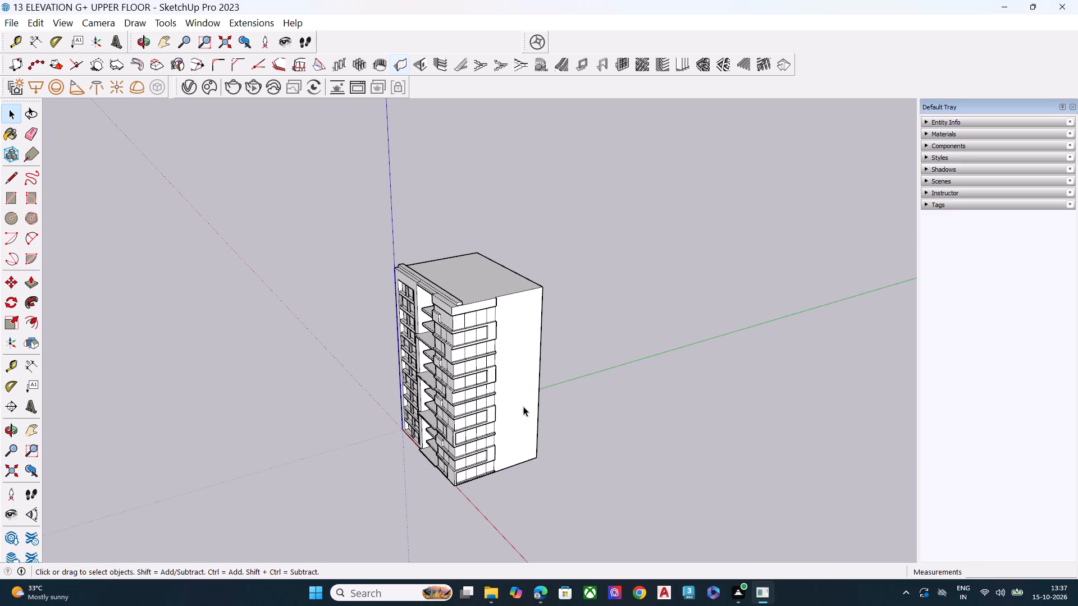
middle_drag(494, 304, 518, 236)
scroll(487, 306, up, 9)
middle_drag(563, 280, 482, 293)
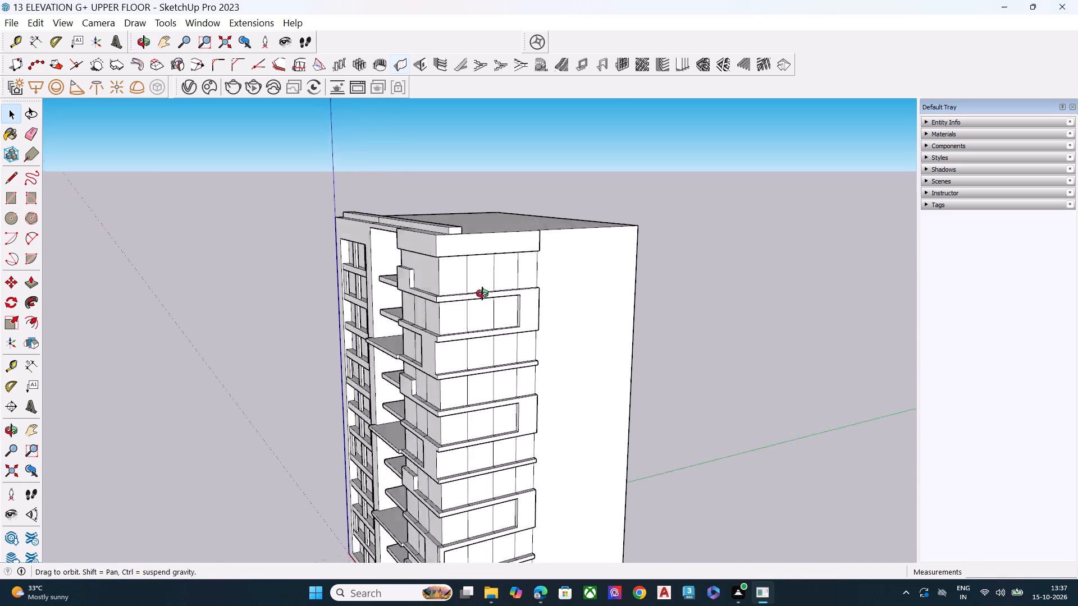
middle_drag(482, 293, 389, 297)
middle_drag(655, 264, 463, 306)
scroll(469, 287, up, 11)
scroll(497, 324, up, 6)
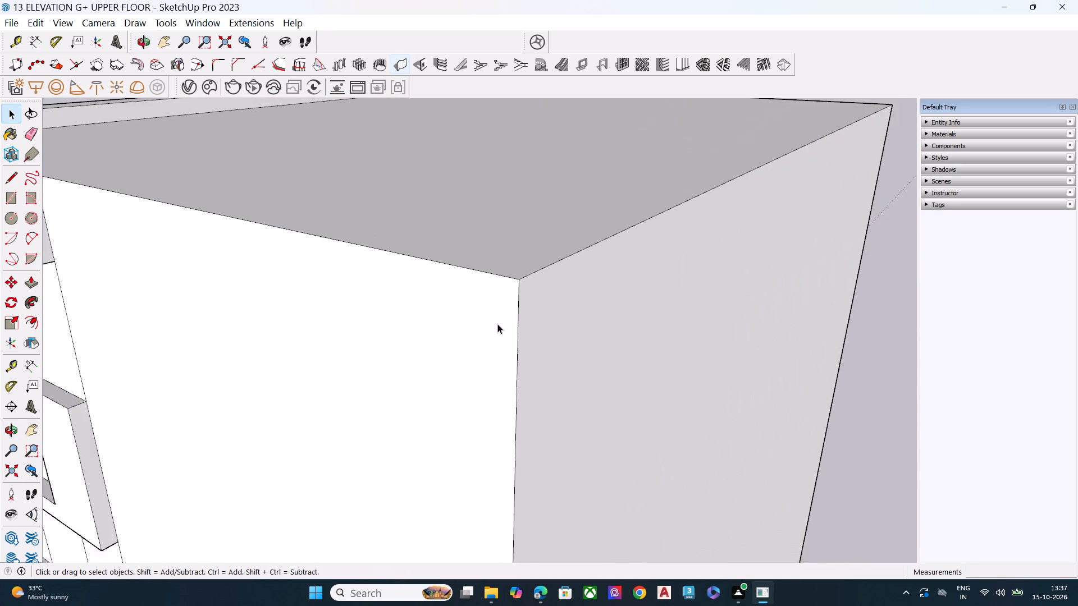
scroll(497, 324, up, 6)
scroll(568, 275, up, 9)
scroll(564, 280, down, 2)
scroll(565, 288, up, 1)
scroll(566, 291, down, 7)
scroll(566, 291, up, 8)
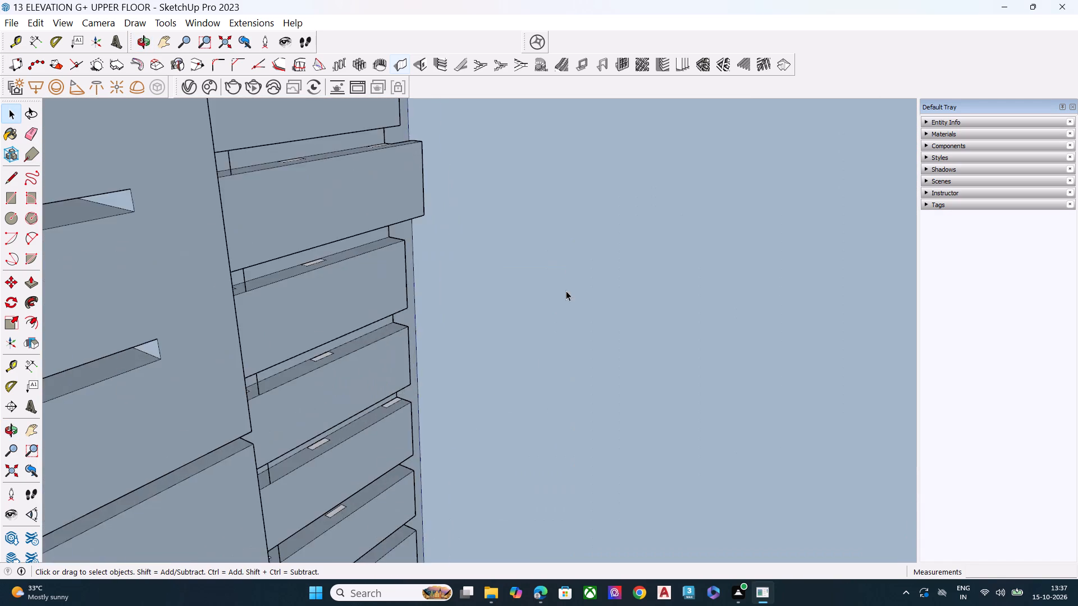
scroll(566, 293, down, 7)
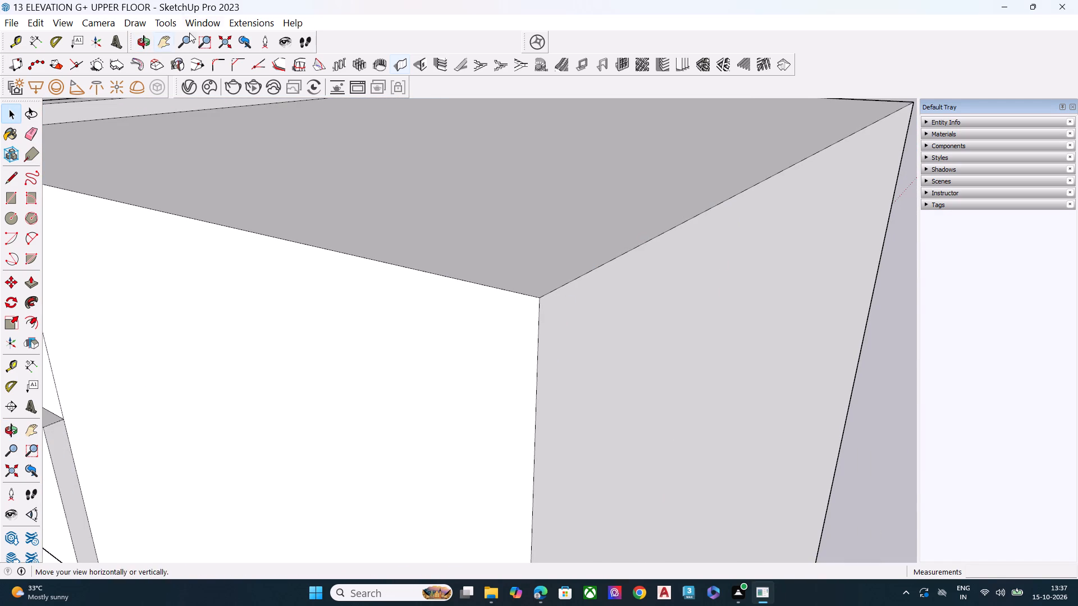
Check the installed extensions in the Extension Manager and close it.
click(199, 20)
click(258, 12)
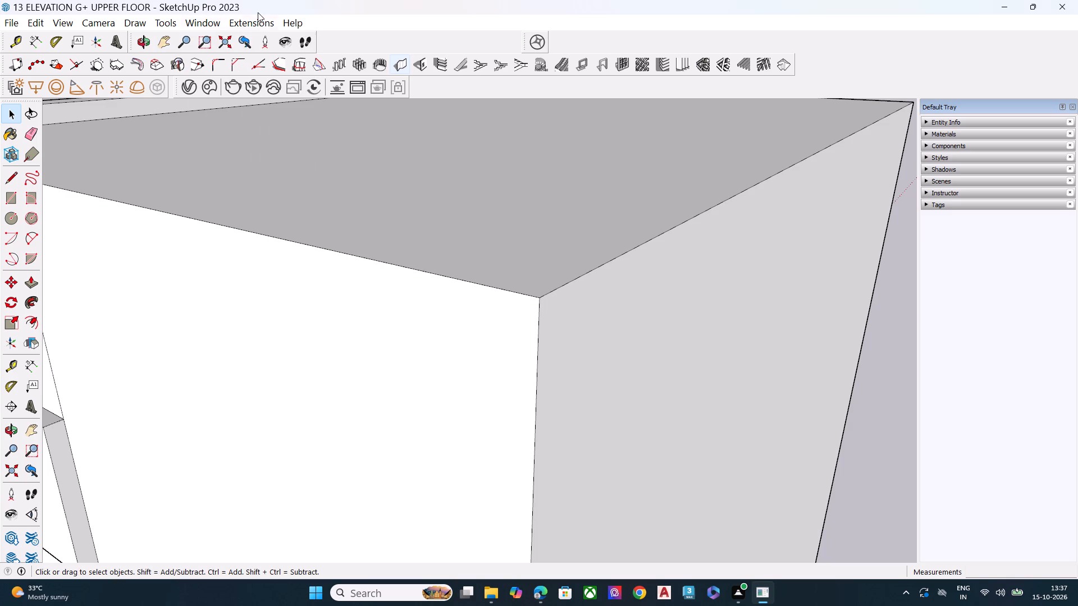
click(257, 21)
click(290, 56)
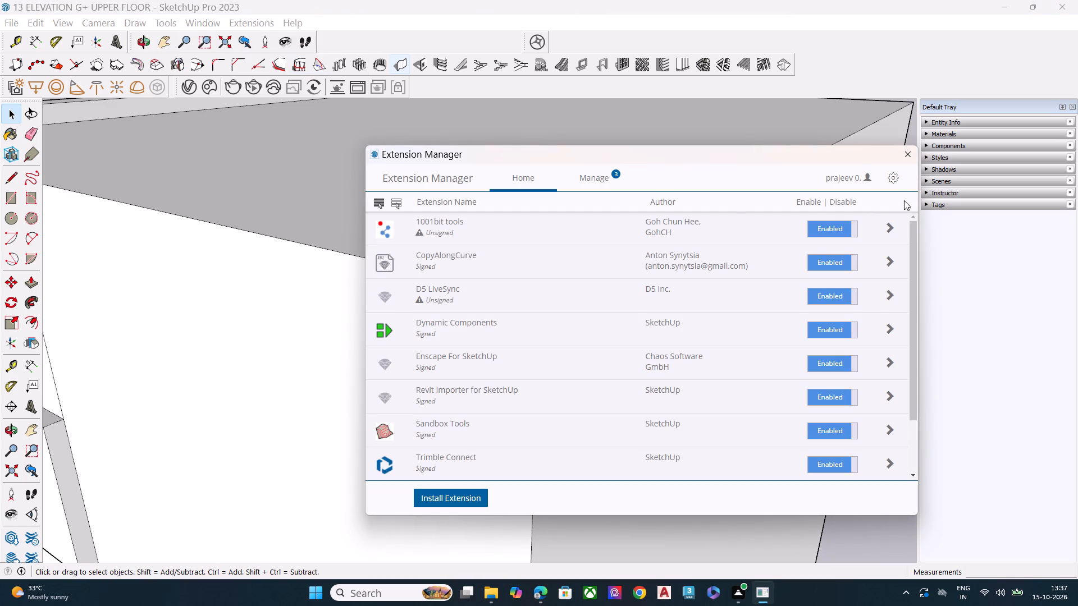
click(918, 153)
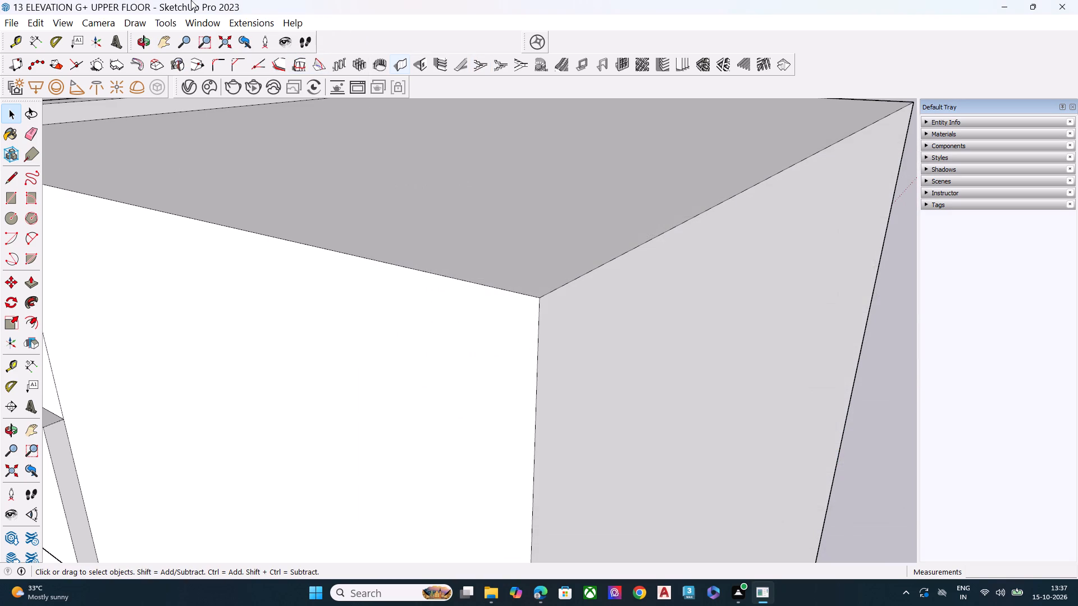
Open the Ruby Console, review its logged output, and close it.
click(245, 22)
click(282, 71)
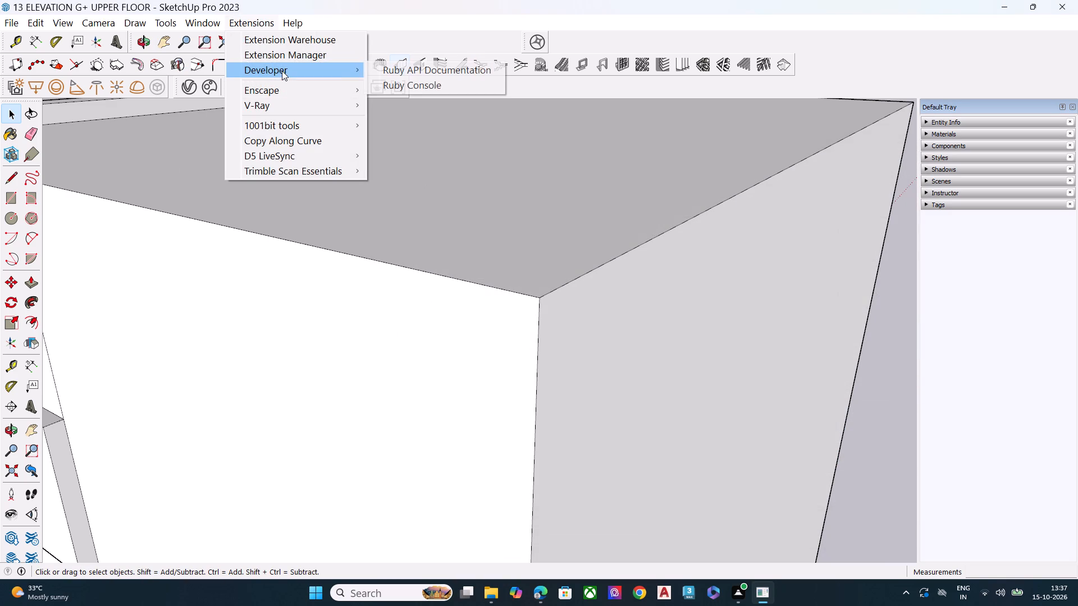
click(437, 89)
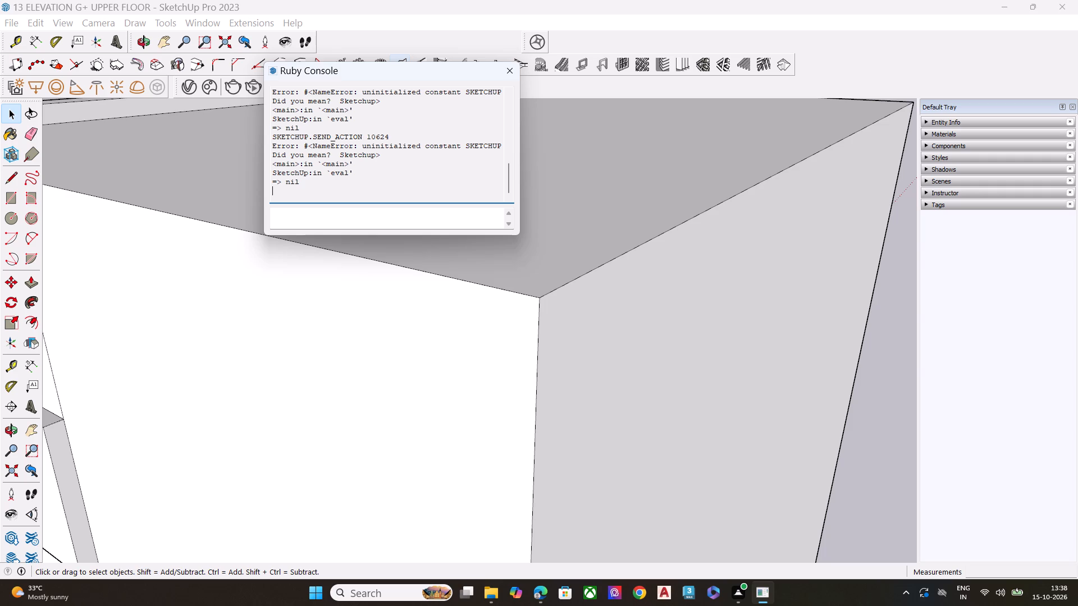
key(0)
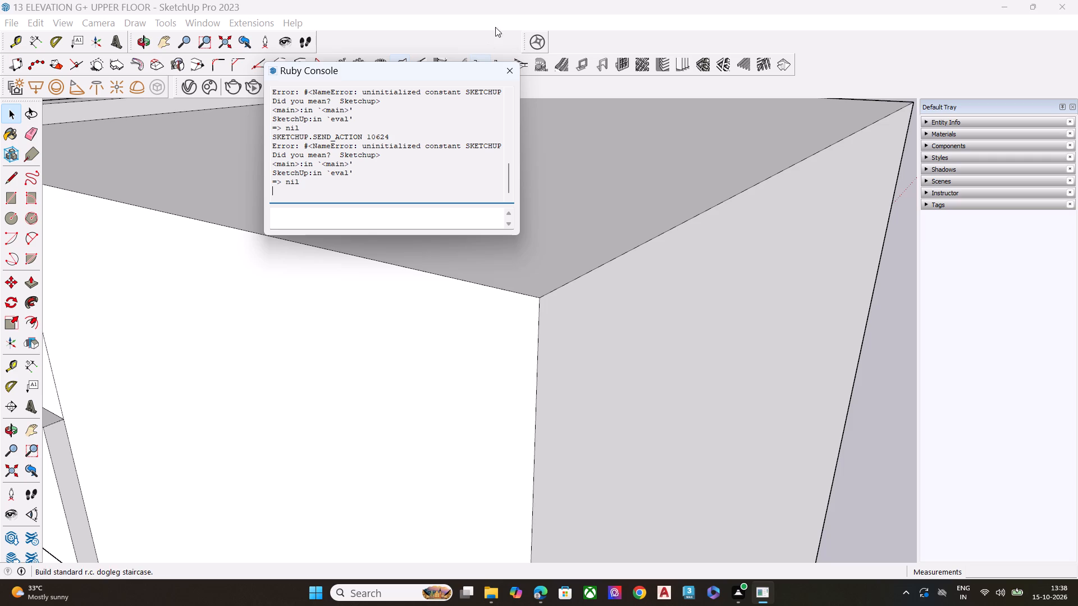
click(510, 74)
Use Orbit to check whether faces clip near the building's rear roof corner.
click(103, 29)
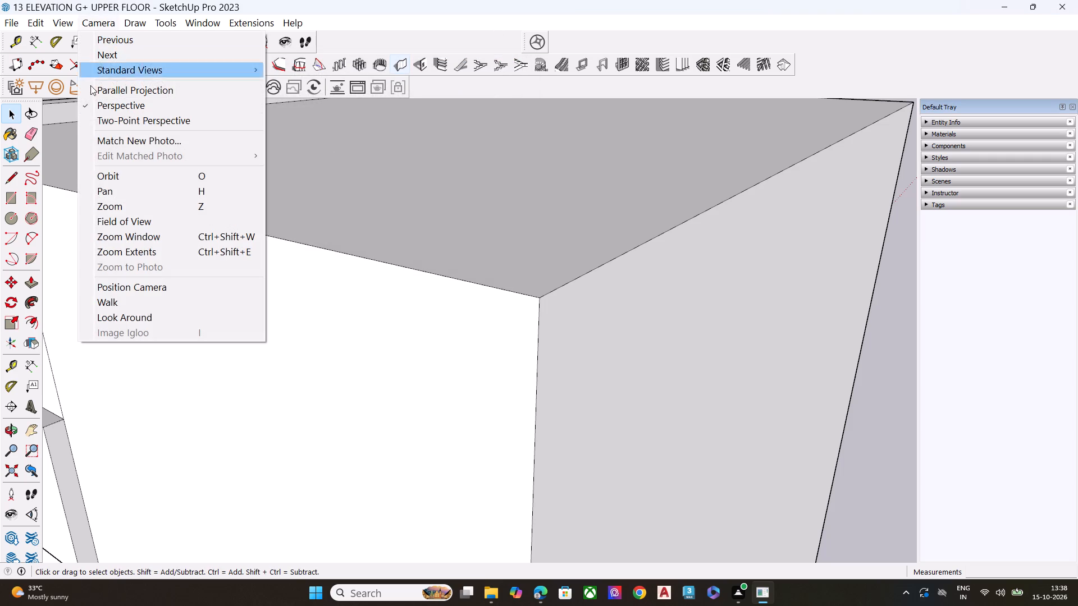
click(107, 181)
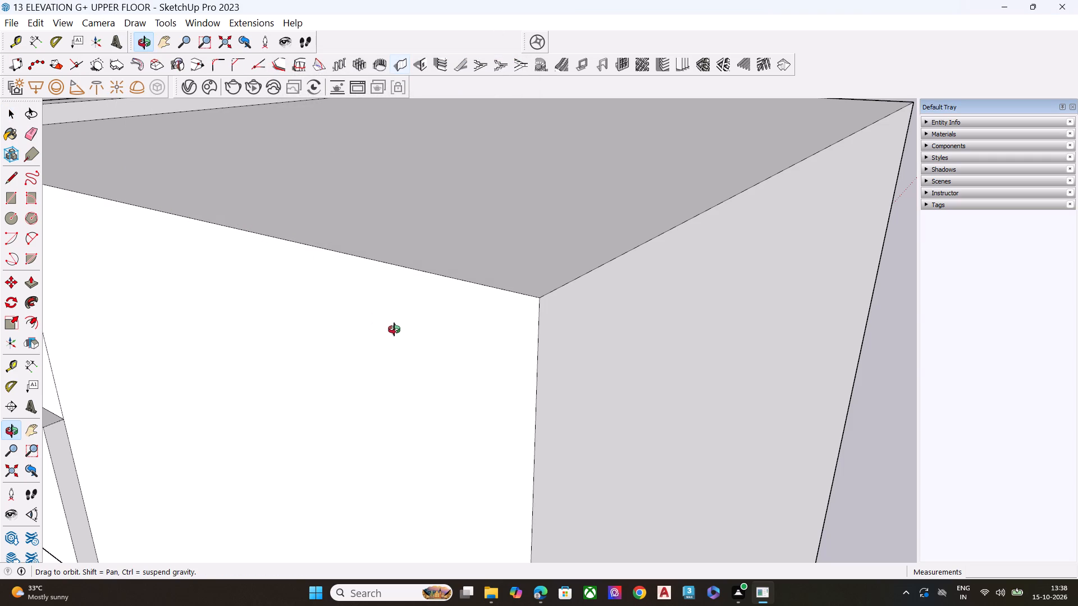
middle_drag(392, 329, 363, 283)
scroll(392, 267, up, 9)
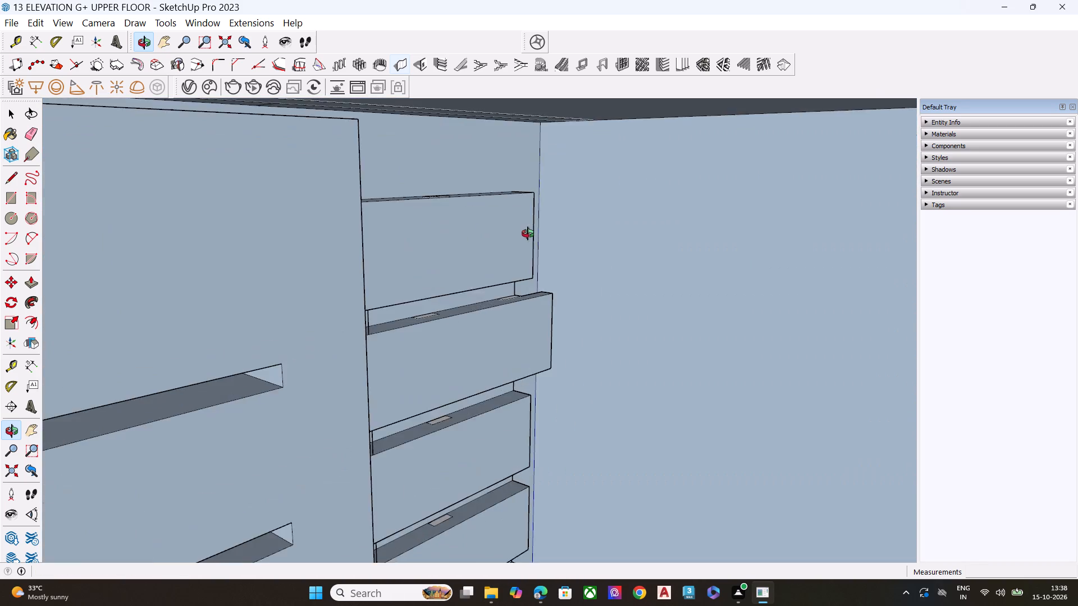
scroll(528, 233, up, 1)
scroll(527, 242, down, 9)
middle_drag(535, 287, 524, 296)
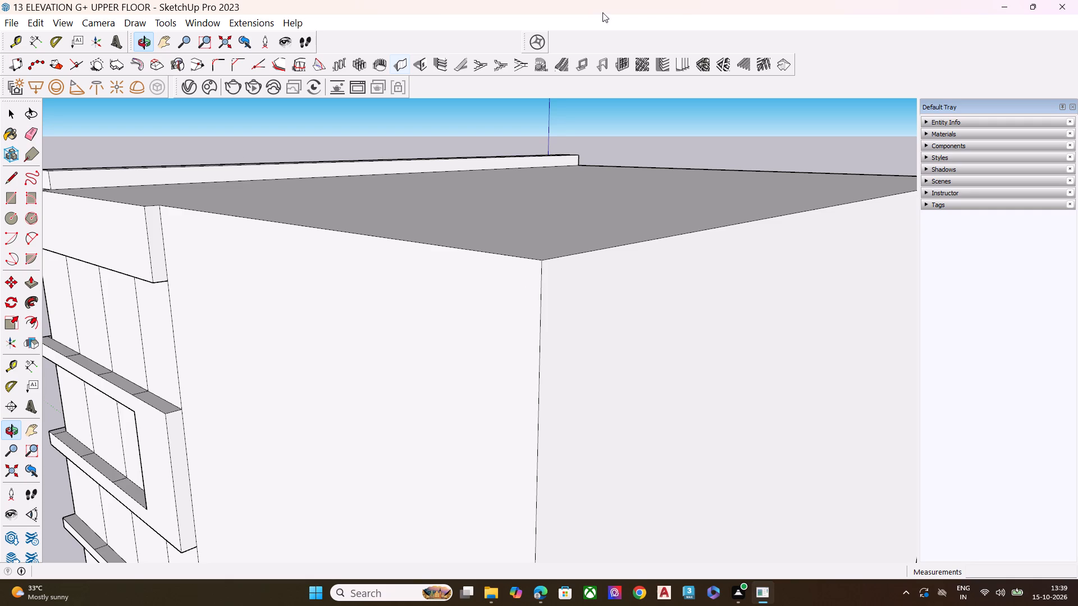
Inspect the building's upper floors, roof and blank walls from several sides.
scroll(594, 29, down, 6)
scroll(555, 242, up, 1)
scroll(556, 242, down, 5)
middle_drag(515, 339, 699, 295)
scroll(552, 291, down, 1)
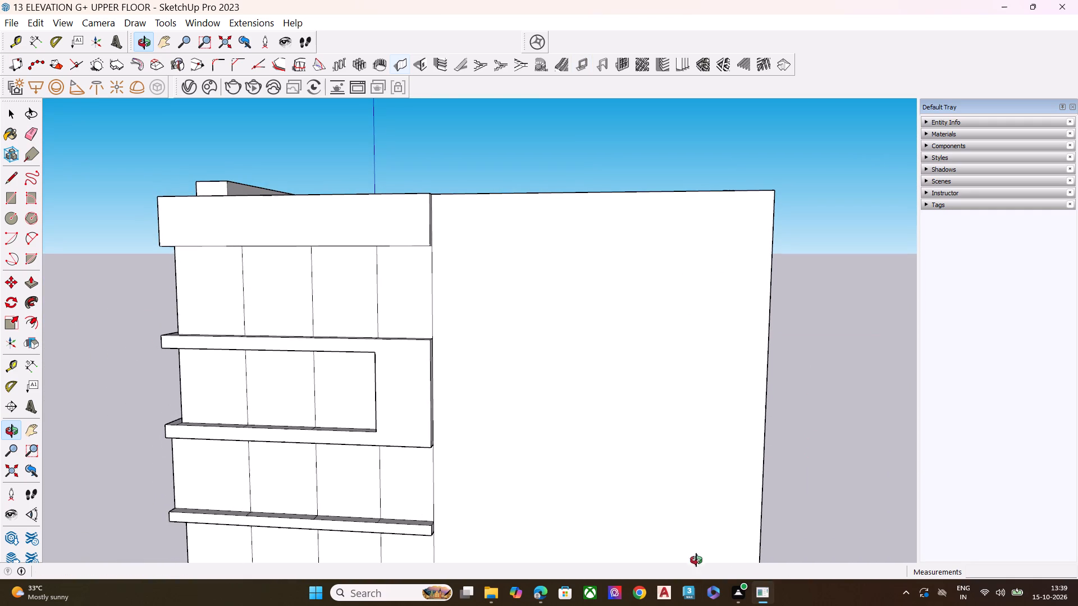
scroll(552, 227, down, 5)
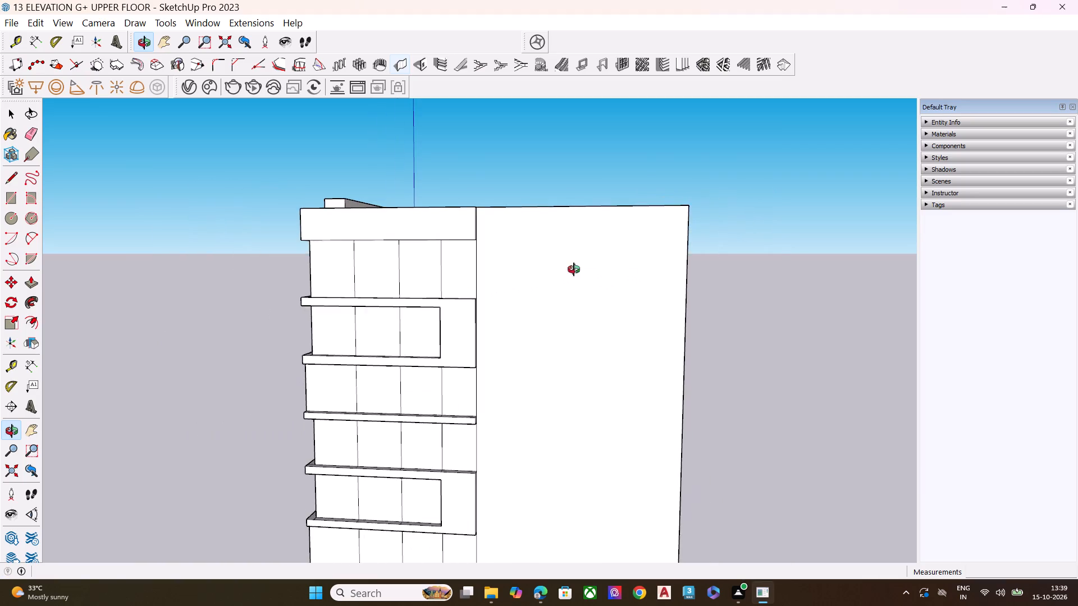
middle_drag(636, 279, 398, 356)
middle_drag(625, 356, 250, 343)
middle_drag(721, 349, 259, 343)
middle_drag(532, 335, 329, 343)
scroll(601, 248, down, 3)
middle_drag(603, 273, 483, 280)
scroll(495, 210, down, 5)
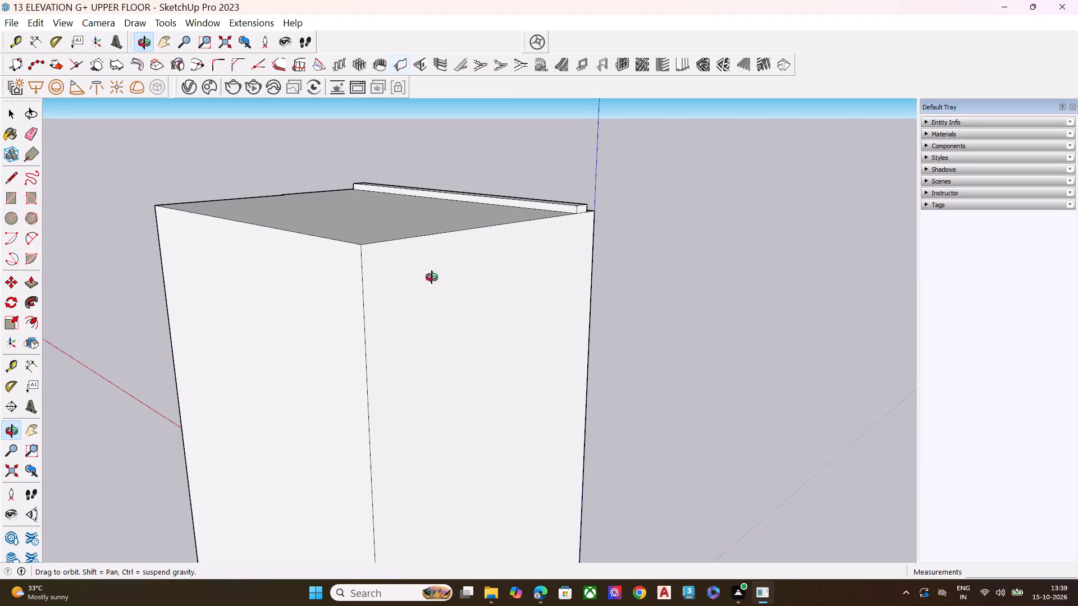
middle_drag(387, 281, 643, 282)
Select the blank rear wall face beside the roof corner and examine that corner up close for clipping.
key(space)
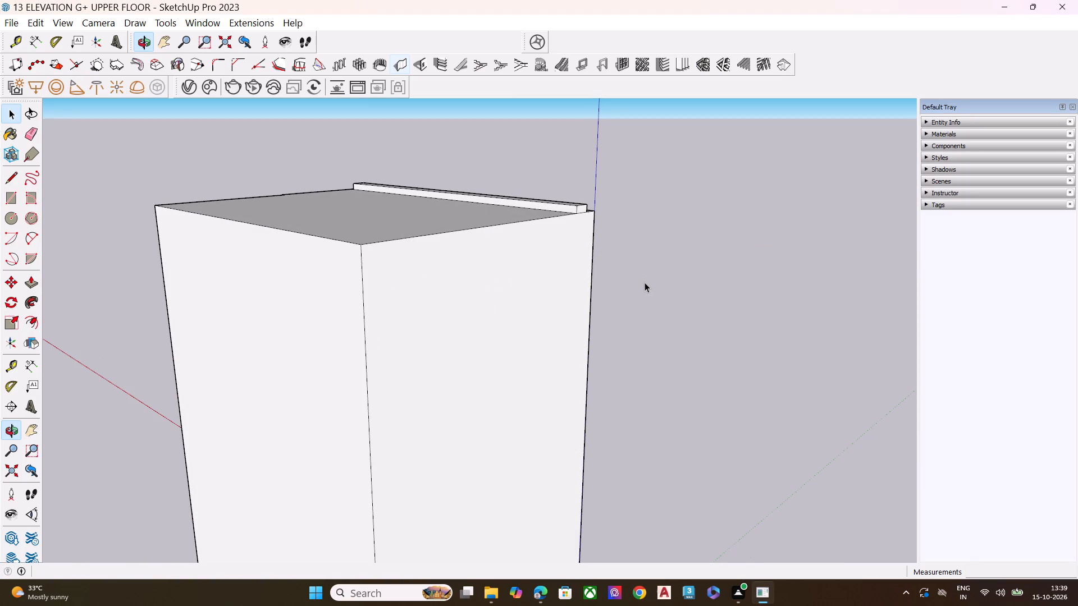
middle_drag(437, 258, 632, 333)
key(space)
drag(503, 287, 508, 294)
click(12, 426)
middle_drag(408, 253, 475, 324)
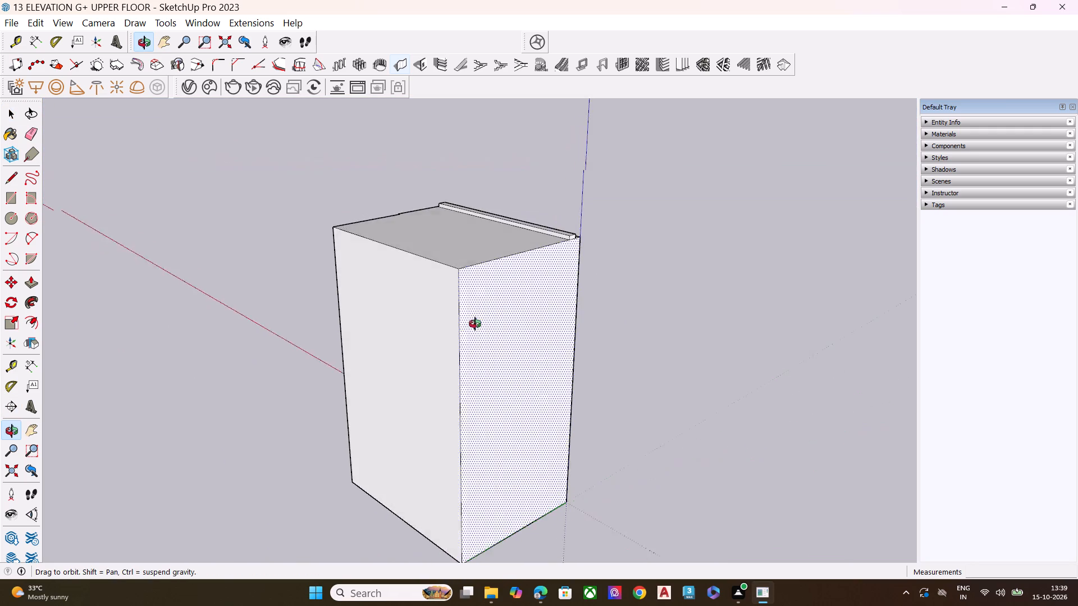
middle_drag(475, 324, 485, 311)
scroll(487, 297, up, 17)
scroll(458, 189, down, 1)
scroll(458, 189, up, 9)
scroll(455, 198, down, 10)
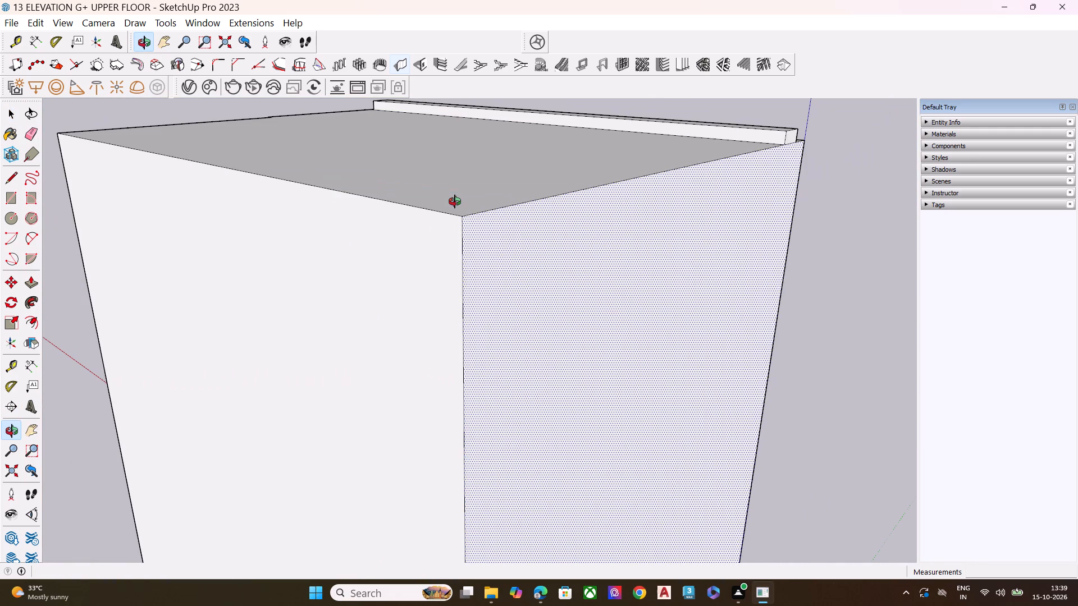
scroll(455, 201, down, 1)
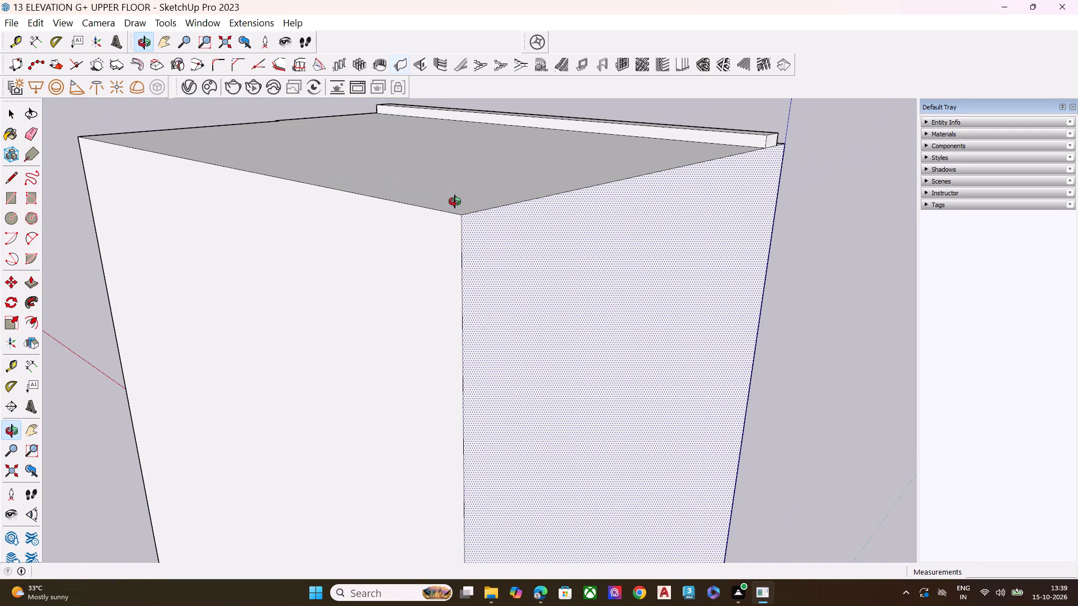
scroll(465, 213, down, 3)
scroll(463, 218, up, 5)
scroll(463, 218, down, 1)
scroll(463, 218, up, 6)
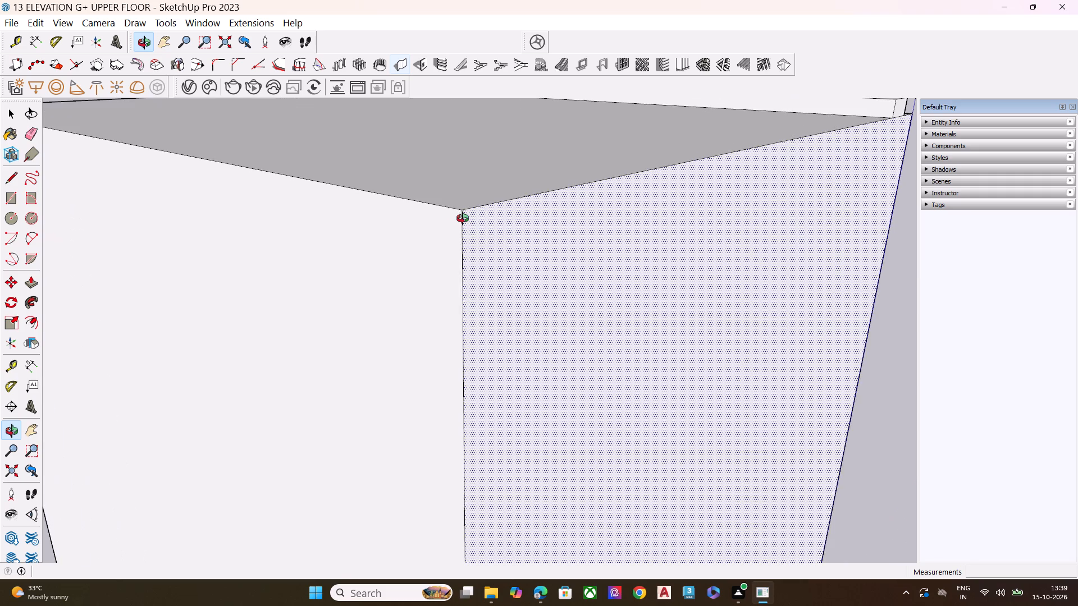
Examine the rear roof corner beside the selected blank wall at close and medium range for face clipping.
scroll(463, 218, up, 9)
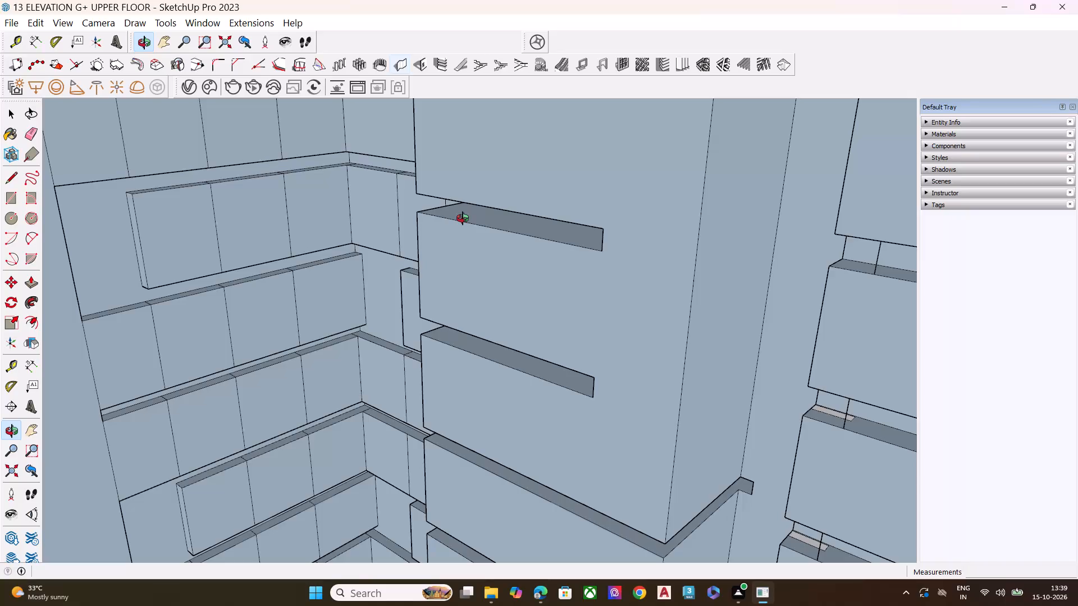
key(space)
key(space)
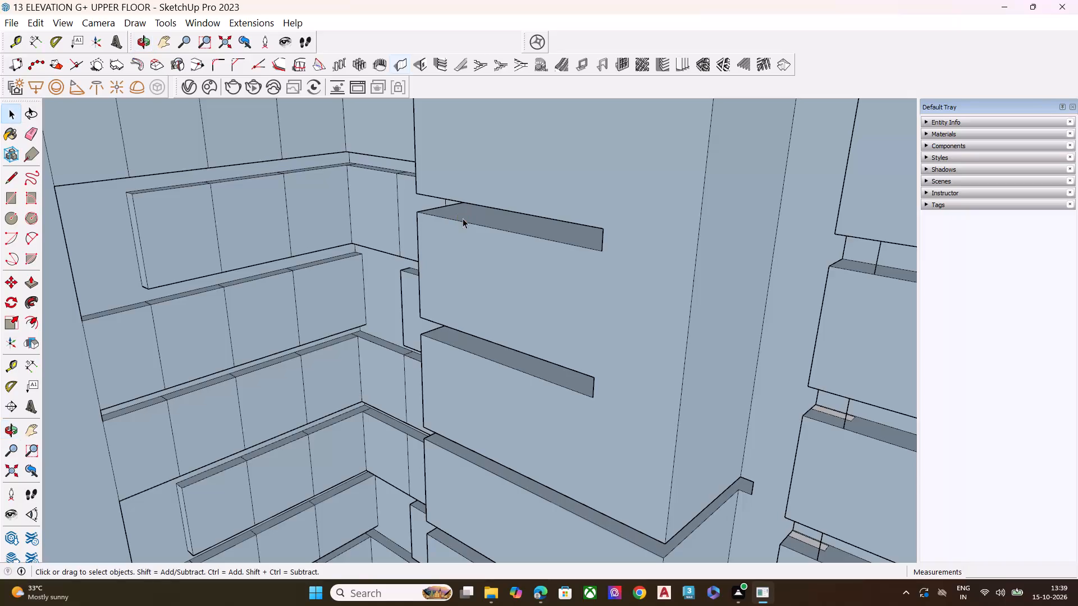
key(space)
scroll(463, 218, up, 1)
scroll(458, 229, down, 12)
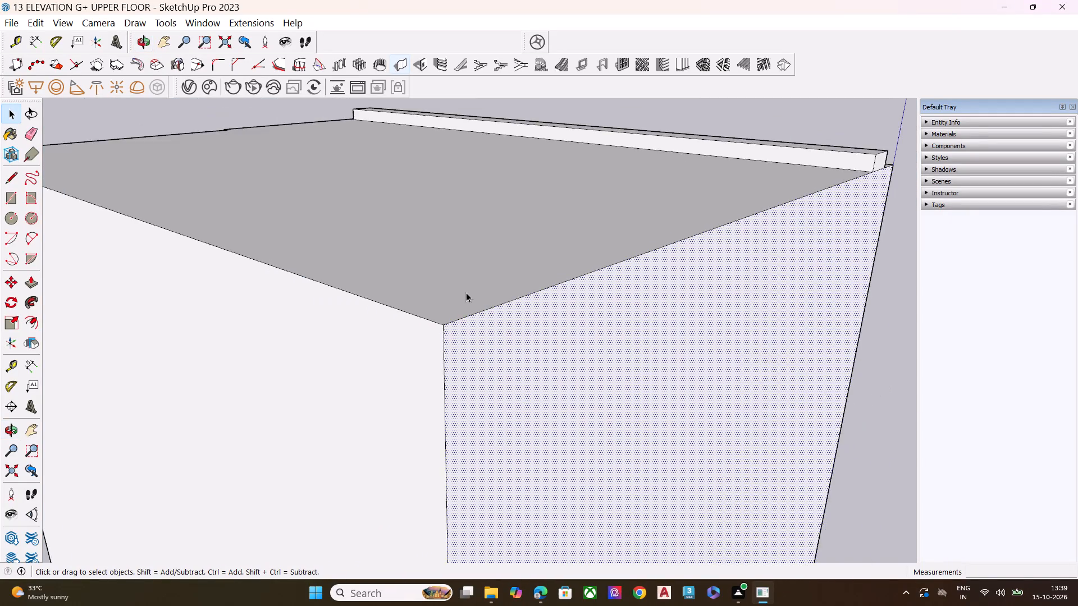
scroll(466, 292, down, 7)
scroll(474, 304, up, 1)
scroll(476, 305, down, 2)
middle_drag(506, 305, 511, 250)
middle_drag(511, 250, 479, 297)
scroll(446, 182, up, 3)
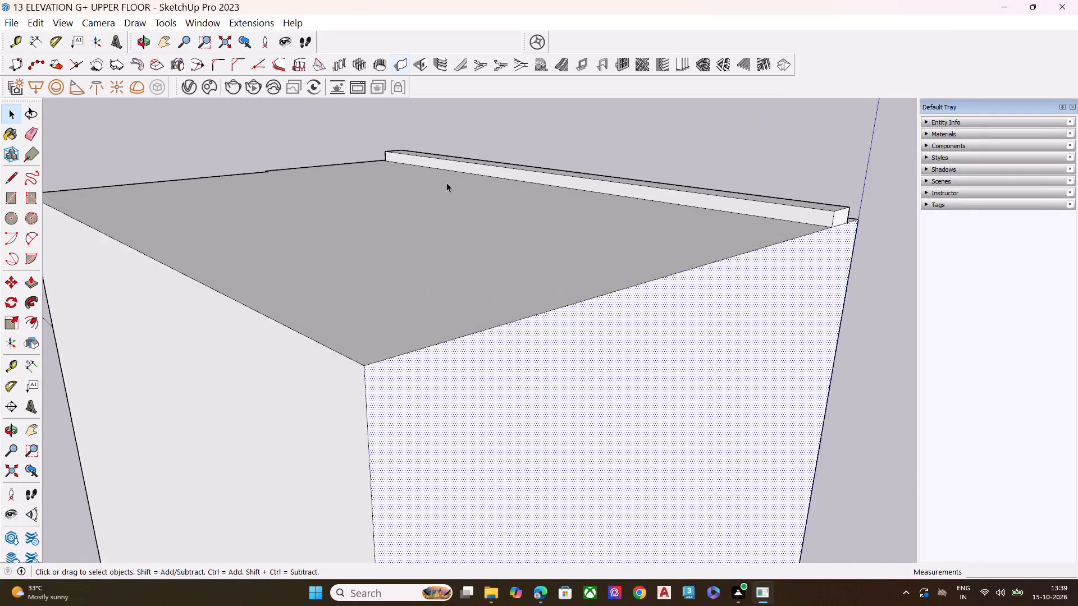
scroll(446, 182, up, 4)
scroll(440, 214, down, 10)
scroll(395, 381, up, 3)
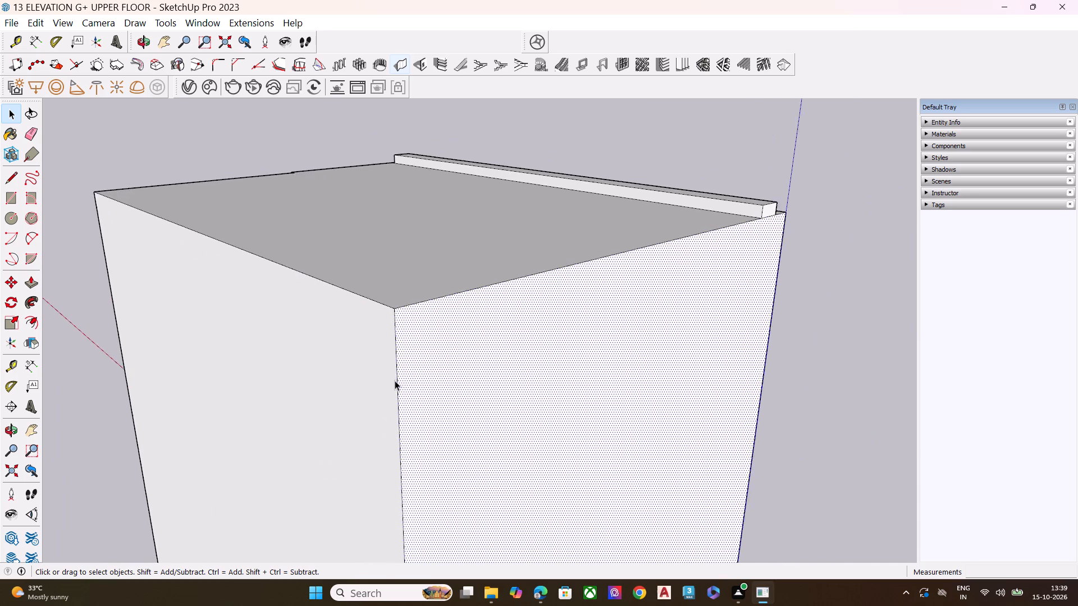
scroll(395, 380, up, 6)
scroll(394, 284, down, 3)
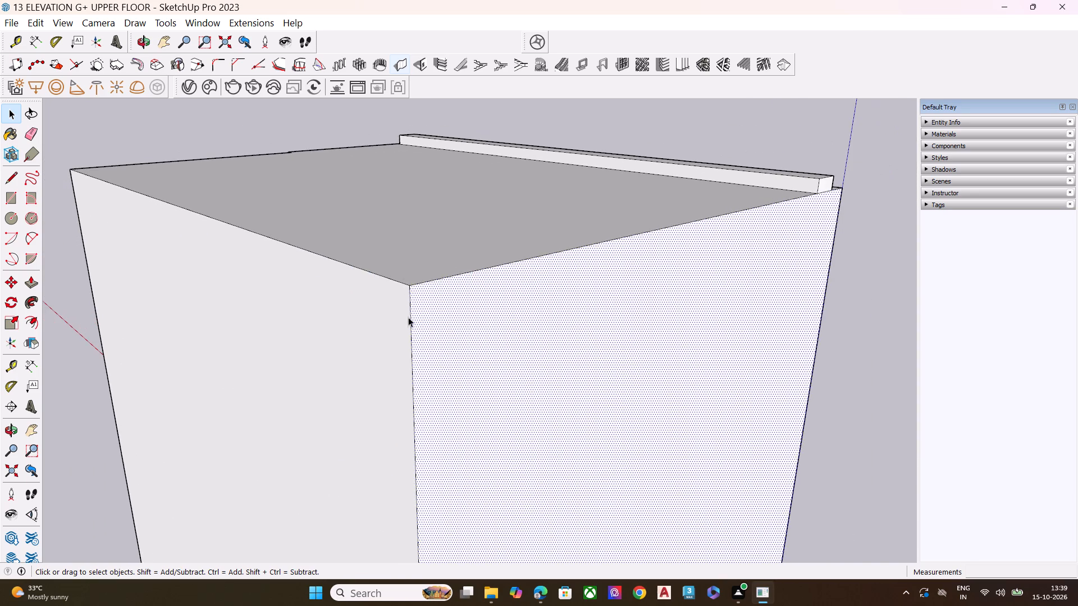
scroll(418, 353, up, 7)
scroll(418, 357, down, 5)
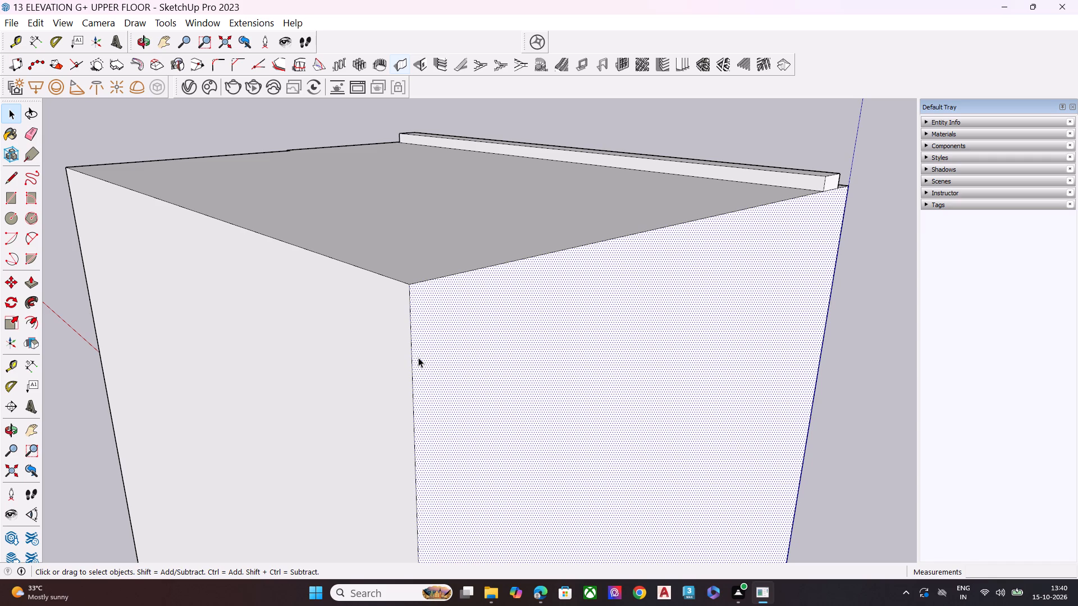
Turn on the Hide Rest Of Model option for component editing.
click(67, 24)
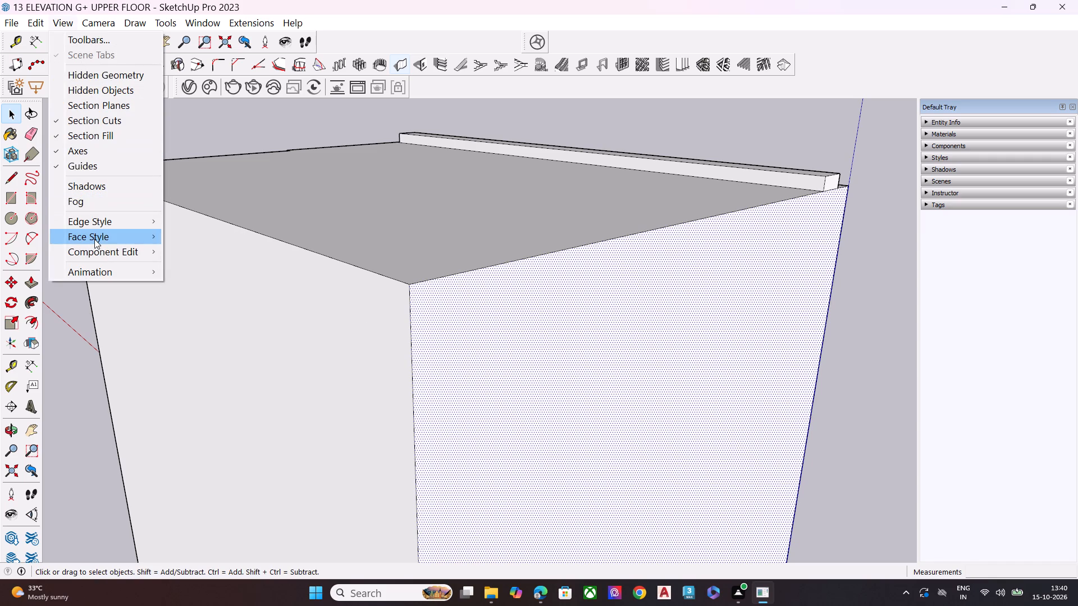
click(93, 251)
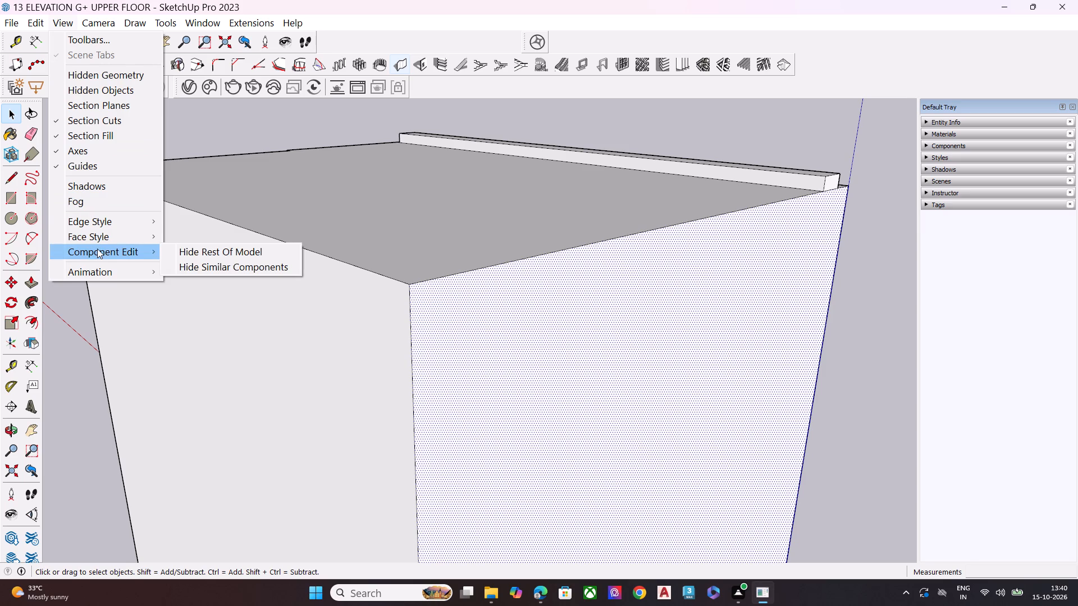
click(223, 248)
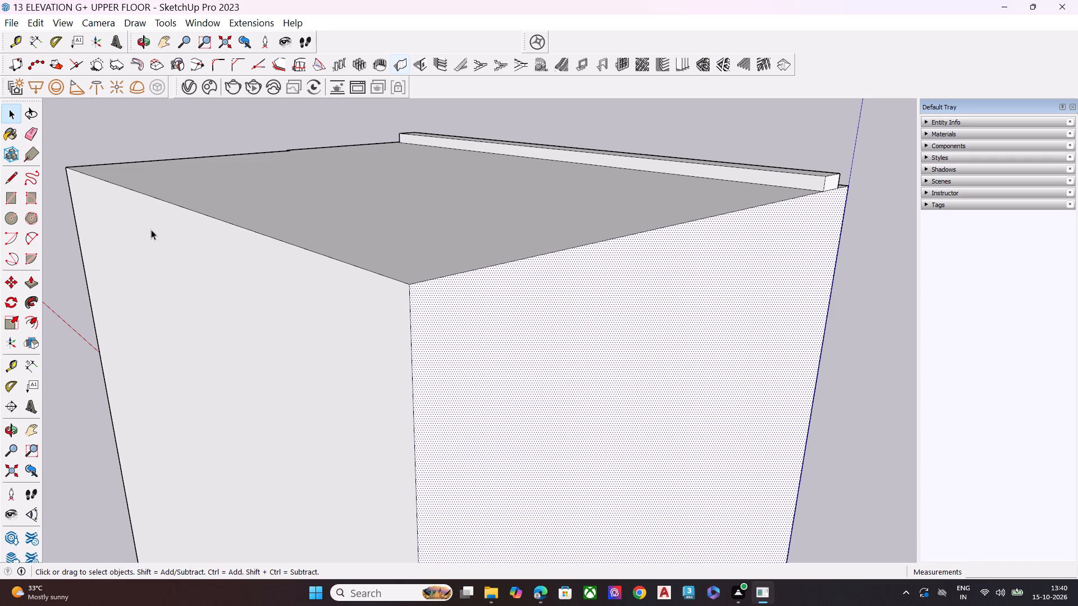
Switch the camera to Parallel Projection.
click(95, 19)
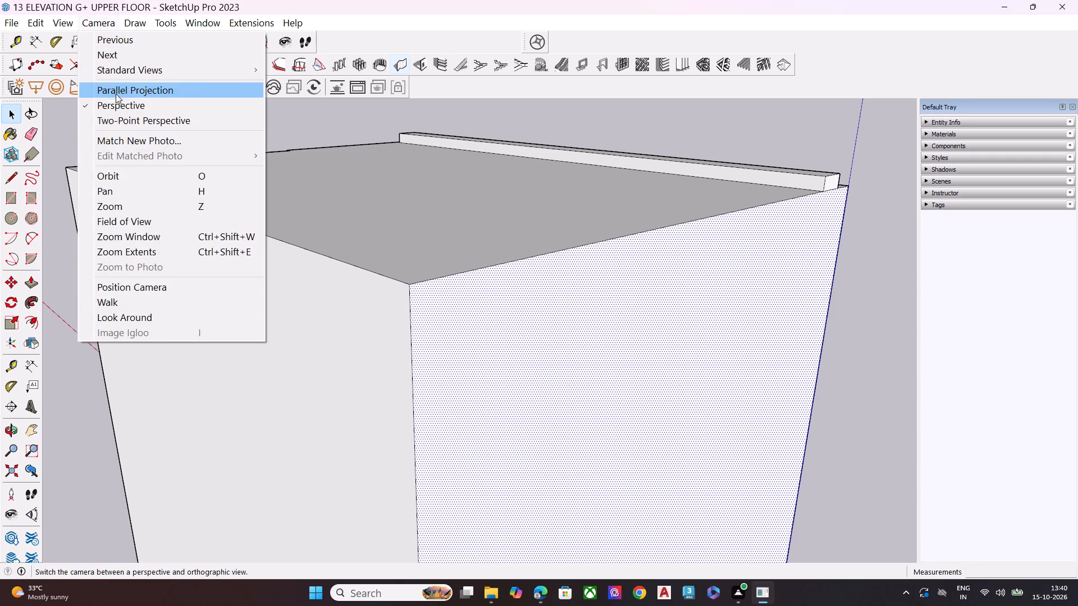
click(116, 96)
Check the rear roof corner for clipping at close range in parallel projection, and view the whole building from other sides.
scroll(442, 306, up, 20)
scroll(452, 292, down, 1)
scroll(452, 292, up, 3)
scroll(420, 243, down, 6)
scroll(420, 243, up, 10)
scroll(467, 258, down, 1)
scroll(467, 258, up, 3)
scroll(467, 258, down, 1)
scroll(467, 258, up, 3)
scroll(462, 267, down, 2)
scroll(462, 267, up, 8)
scroll(447, 284, down, 1)
scroll(447, 284, up, 1)
scroll(447, 284, down, 6)
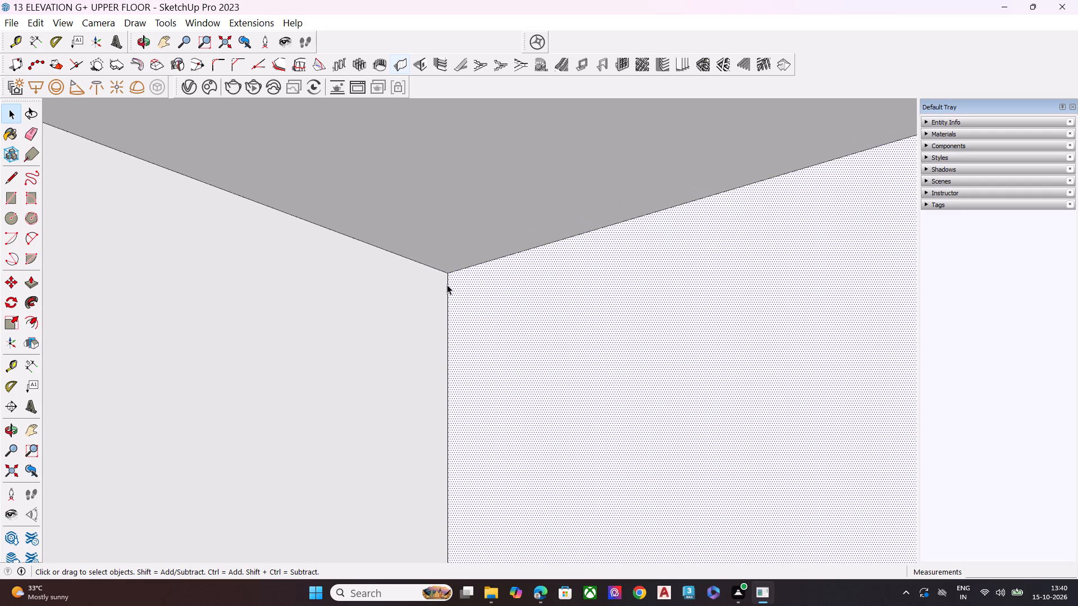
scroll(447, 284, down, 11)
scroll(447, 284, up, 1)
scroll(447, 284, down, 6)
scroll(447, 284, up, 4)
scroll(447, 284, down, 7)
scroll(447, 284, up, 1)
scroll(447, 284, down, 2)
scroll(447, 284, up, 2)
scroll(447, 284, down, 4)
scroll(447, 284, up, 1)
scroll(447, 284, down, 2)
scroll(447, 284, up, 2)
scroll(447, 284, down, 2)
scroll(447, 284, up, 1)
scroll(447, 284, down, 6)
scroll(447, 284, up, 1)
scroll(447, 284, down, 14)
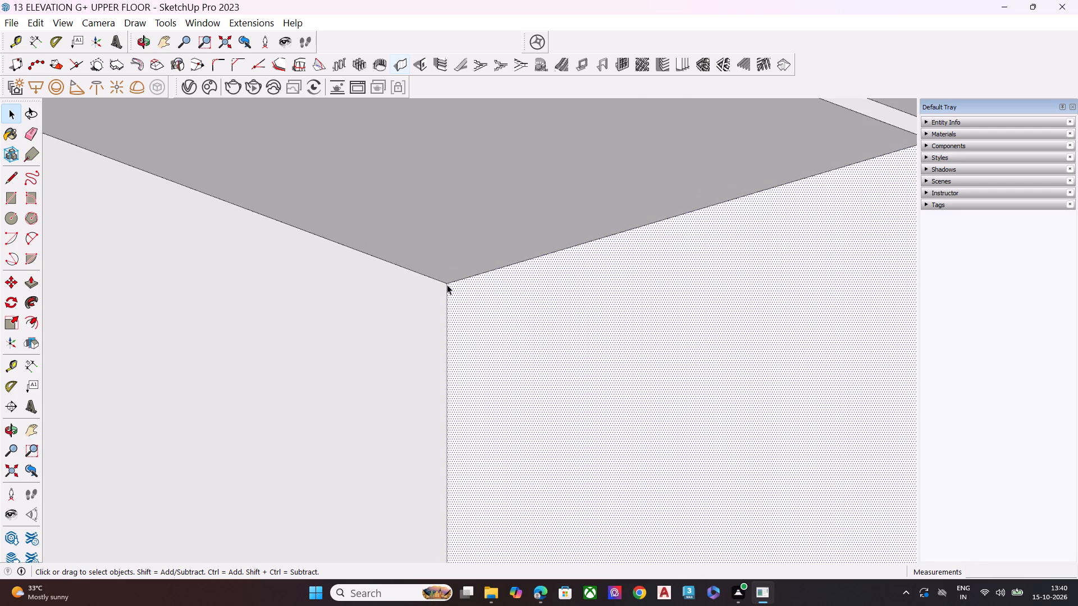
scroll(447, 284, down, 3)
scroll(447, 284, up, 1)
scroll(447, 284, down, 7)
scroll(447, 284, up, 1)
scroll(447, 284, down, 3)
scroll(447, 284, up, 1)
scroll(447, 284, down, 9)
middle_drag(516, 340, 101, 374)
middle_drag(455, 400, 326, 323)
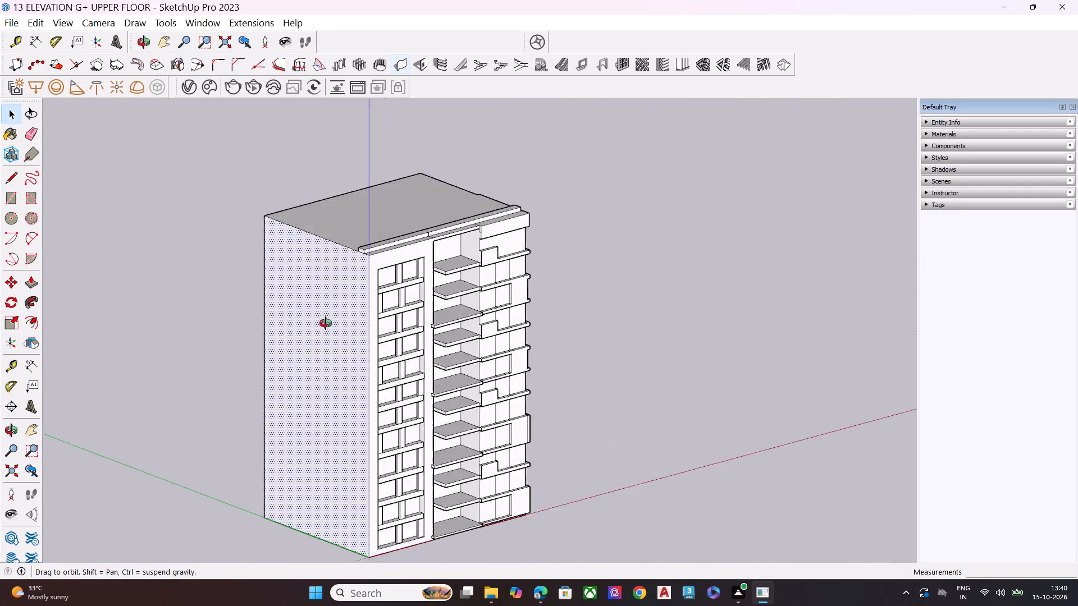
middle_drag(326, 323, 185, 232)
middle_drag(419, 347, 375, 467)
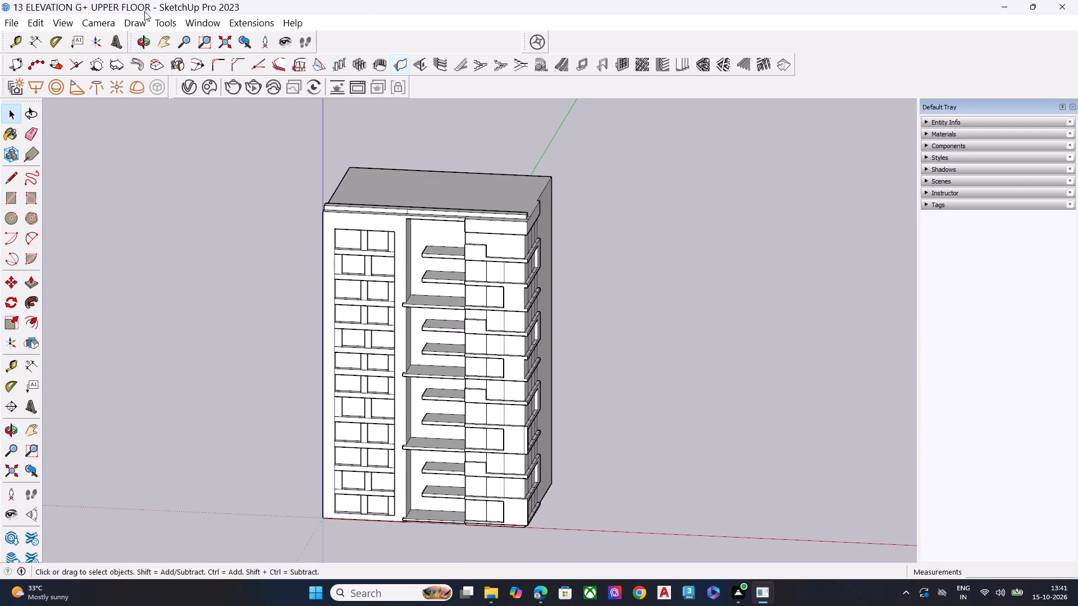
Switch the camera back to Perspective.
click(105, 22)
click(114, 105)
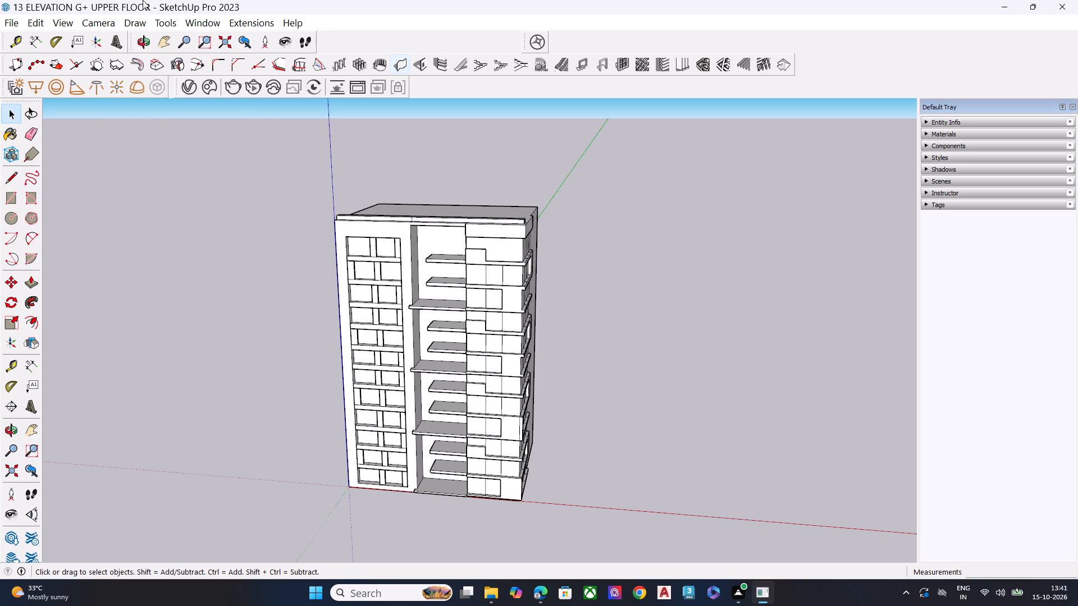
Set the camera's field of view to 50 degrees.
click(91, 27)
click(137, 224)
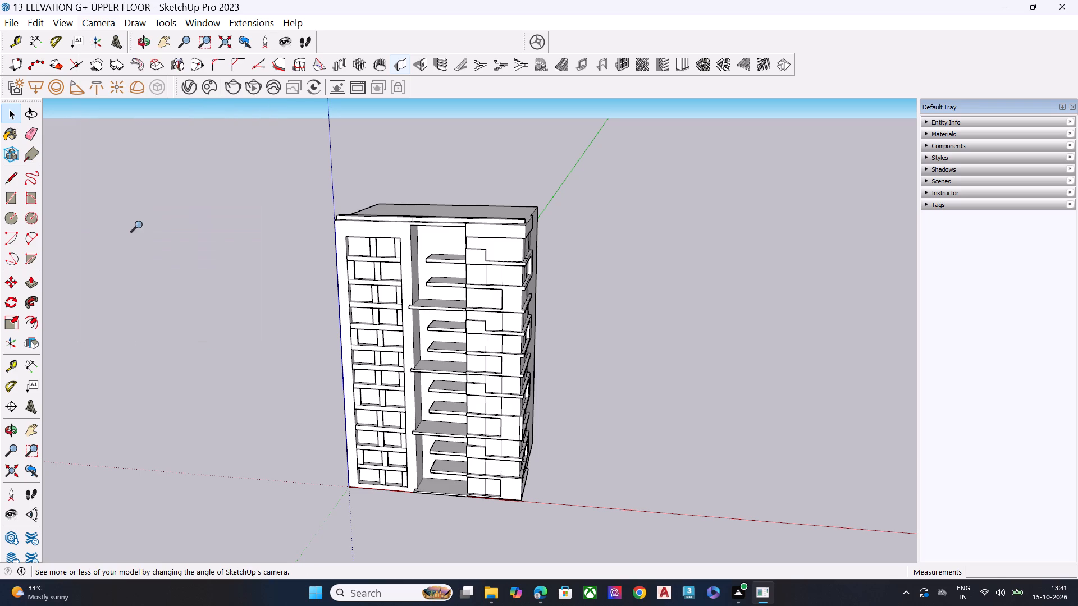
key(BackSpace)
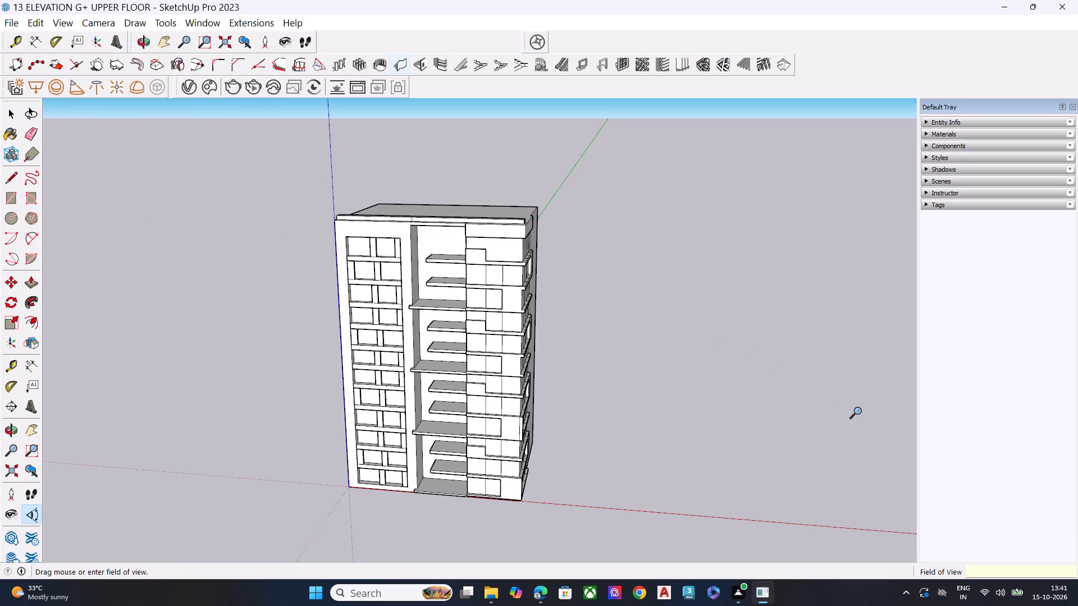
text(50)
key(Return)
Examine the building's upper side wall and rear roof corner up close for clipping with the new field of view.
scroll(549, 325, up, 1)
middle_drag(549, 325, 86, 412)
scroll(557, 247, up, 7)
scroll(602, 235, down, 2)
scroll(605, 235, up, 2)
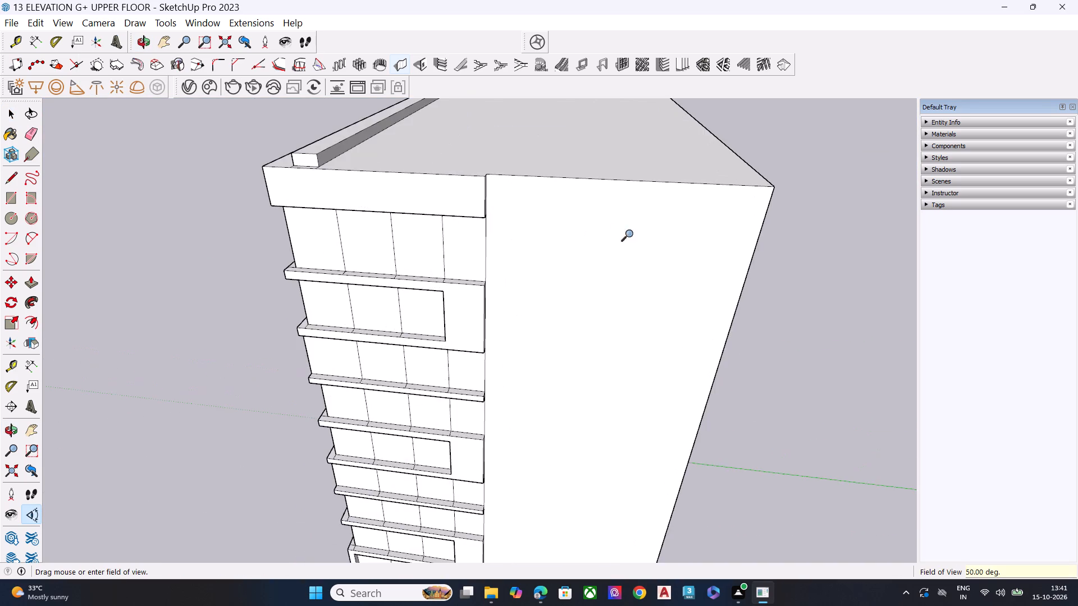
scroll(760, 206, up, 20)
scroll(760, 206, up, 1)
scroll(824, 185, down, 1)
scroll(819, 185, up, 3)
middle_drag(828, 191, 565, 245)
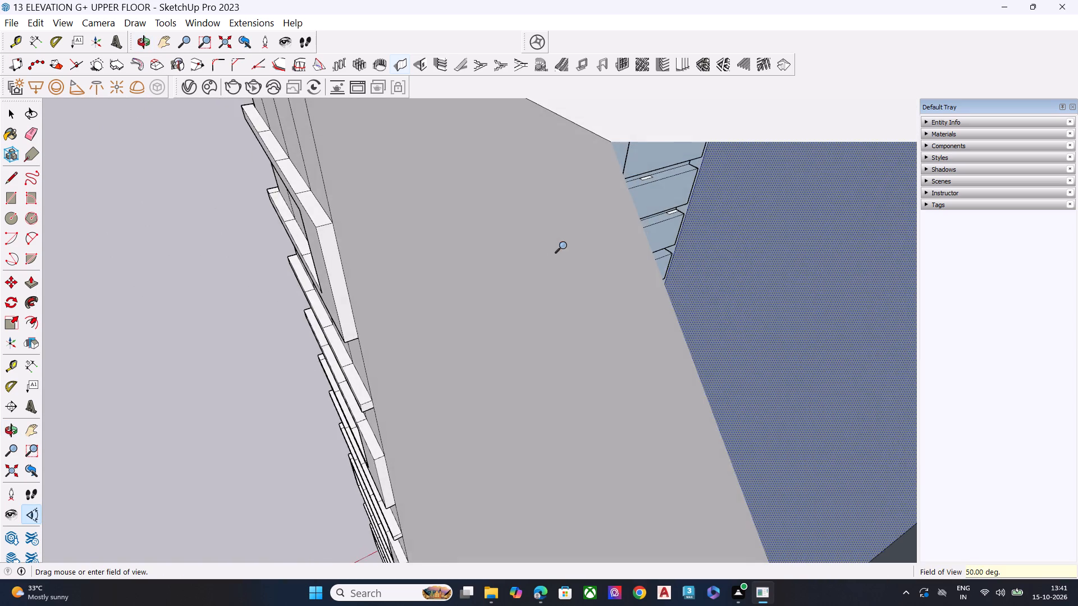
scroll(550, 253, down, 11)
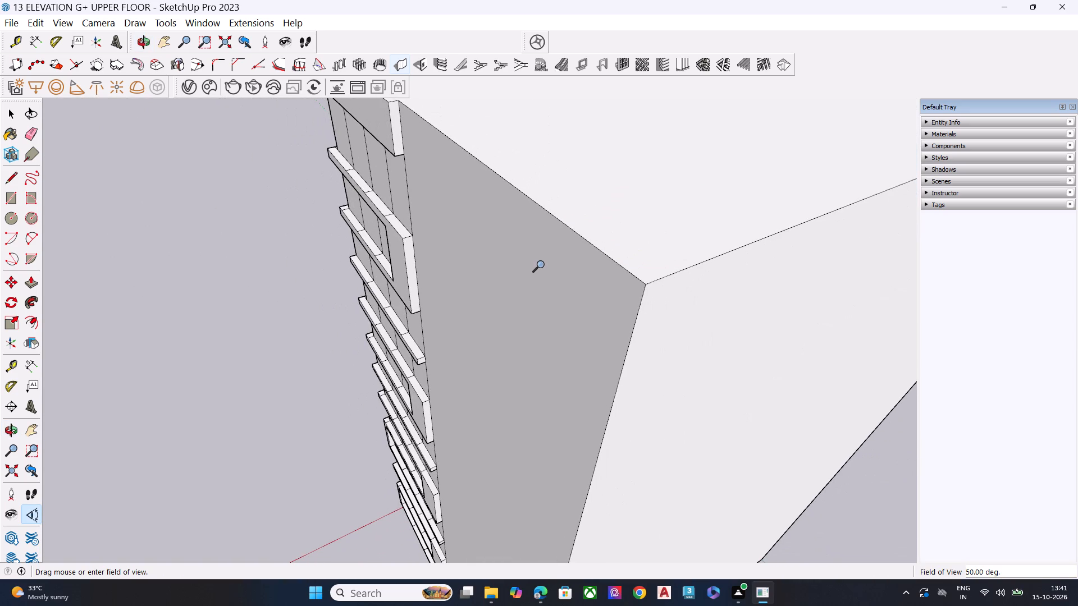
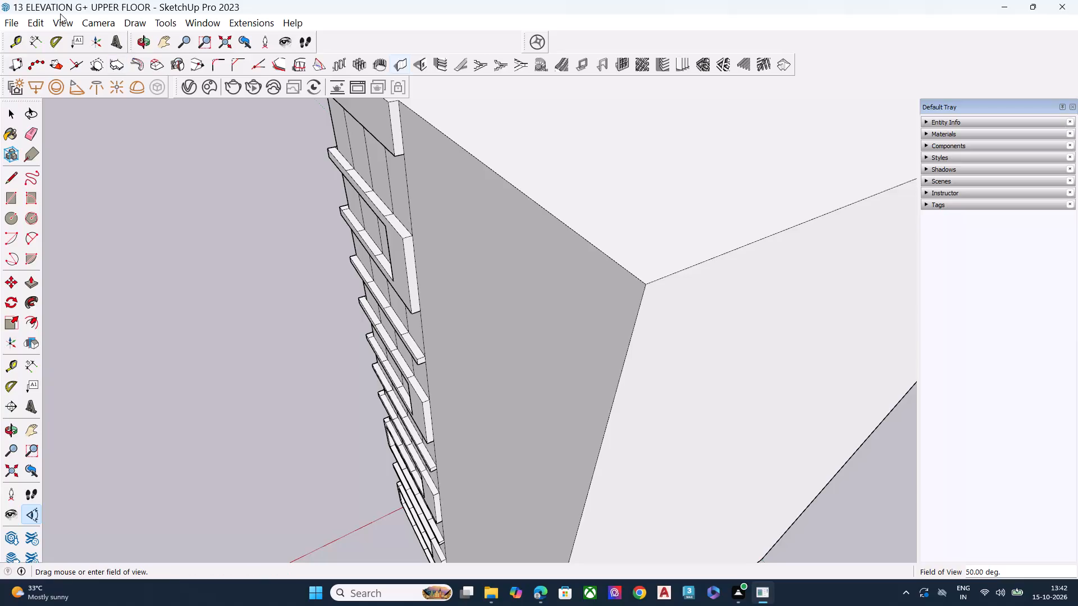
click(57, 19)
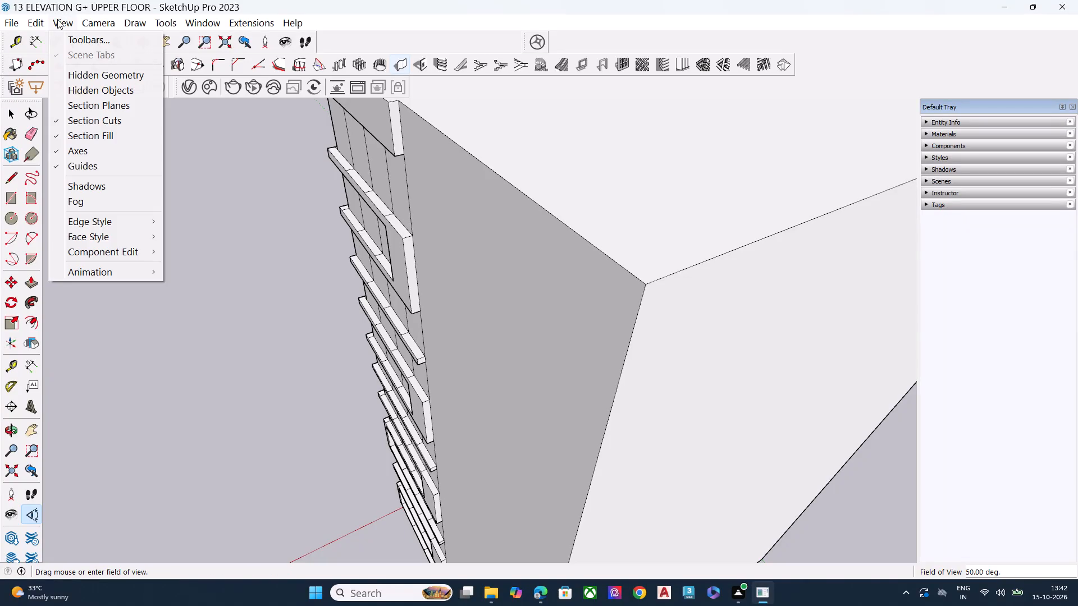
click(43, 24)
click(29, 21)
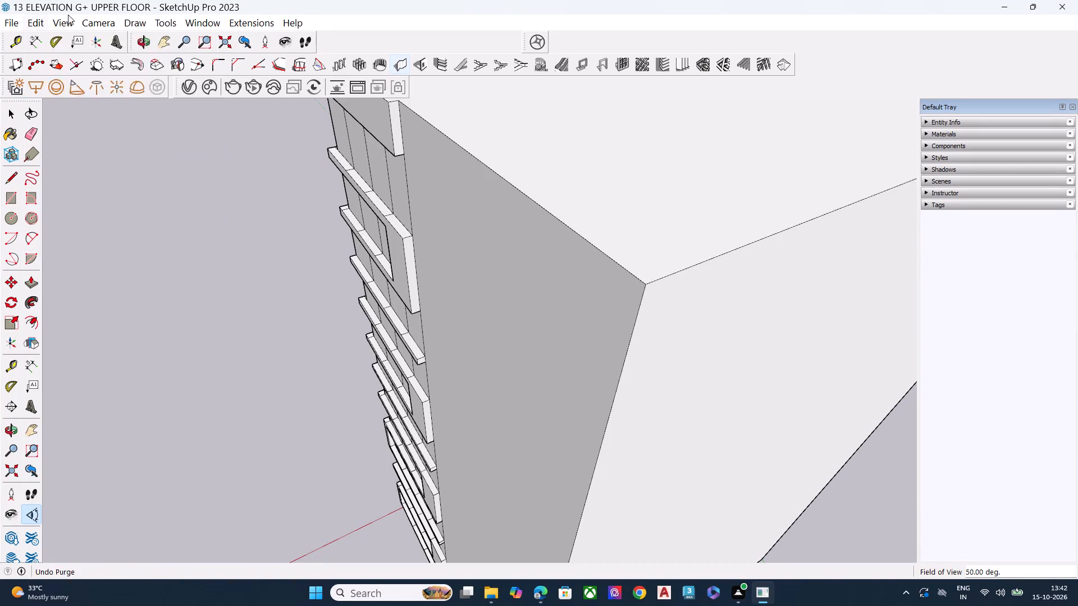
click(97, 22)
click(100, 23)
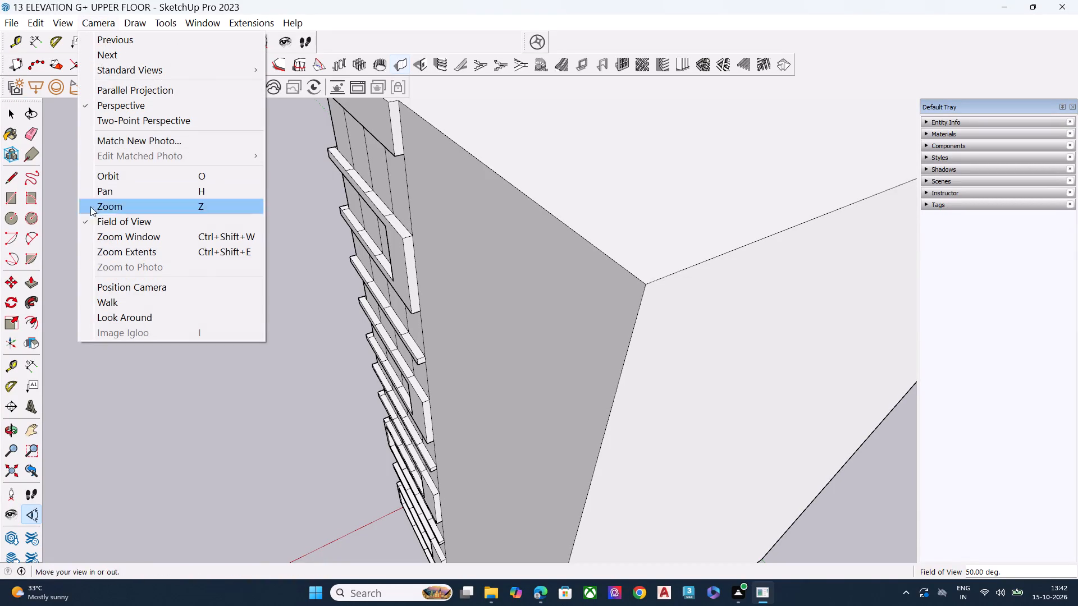
Look through the model's unit settings and statistics, and run the Fix Problems validity check on the entire model.
click(130, 19)
click(131, 26)
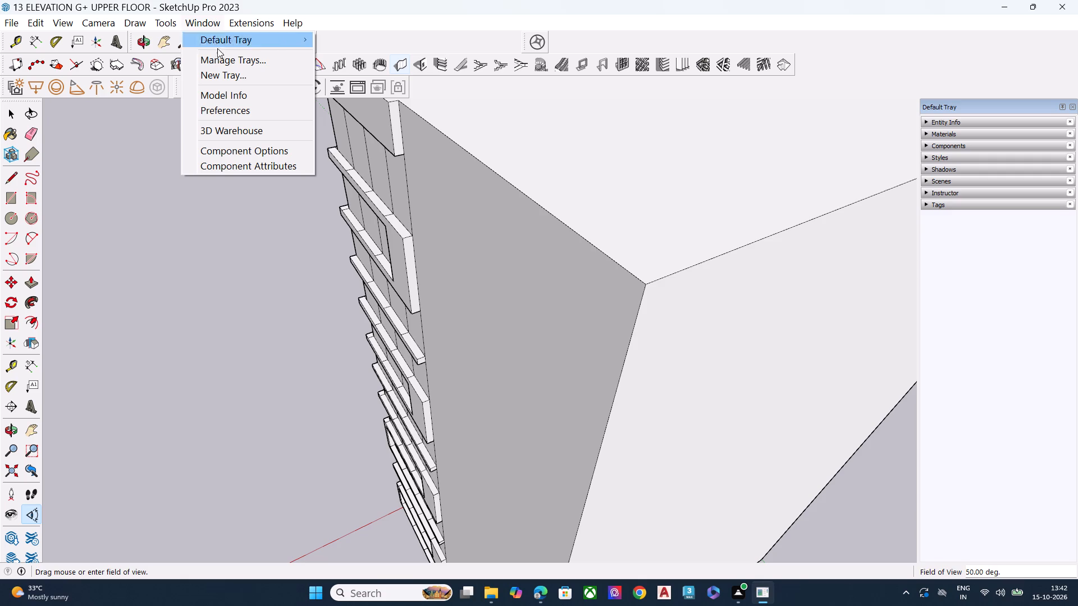
click(223, 98)
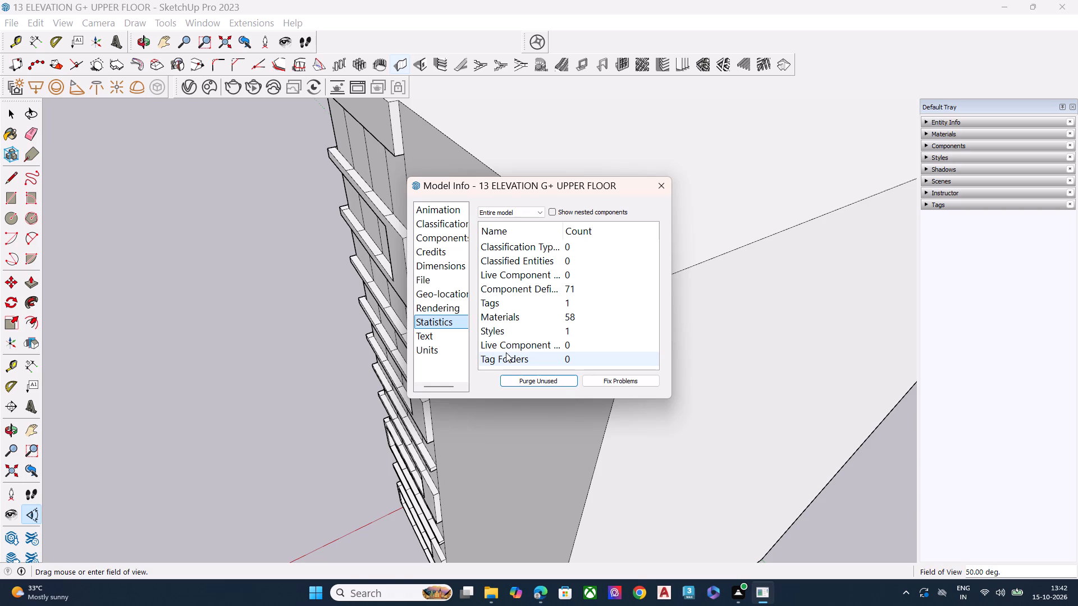
click(451, 353)
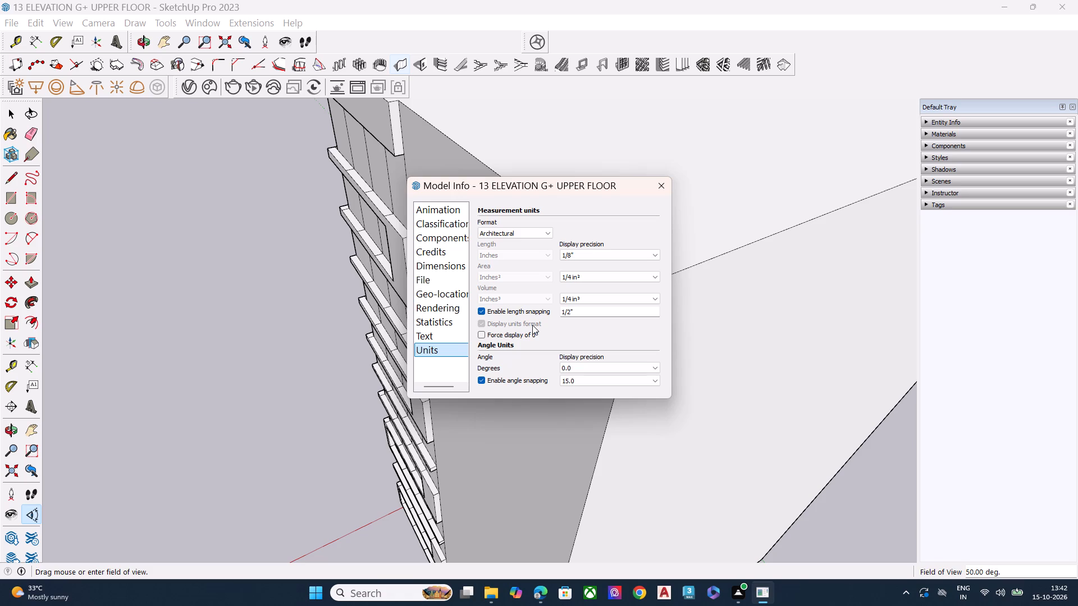
click(418, 322)
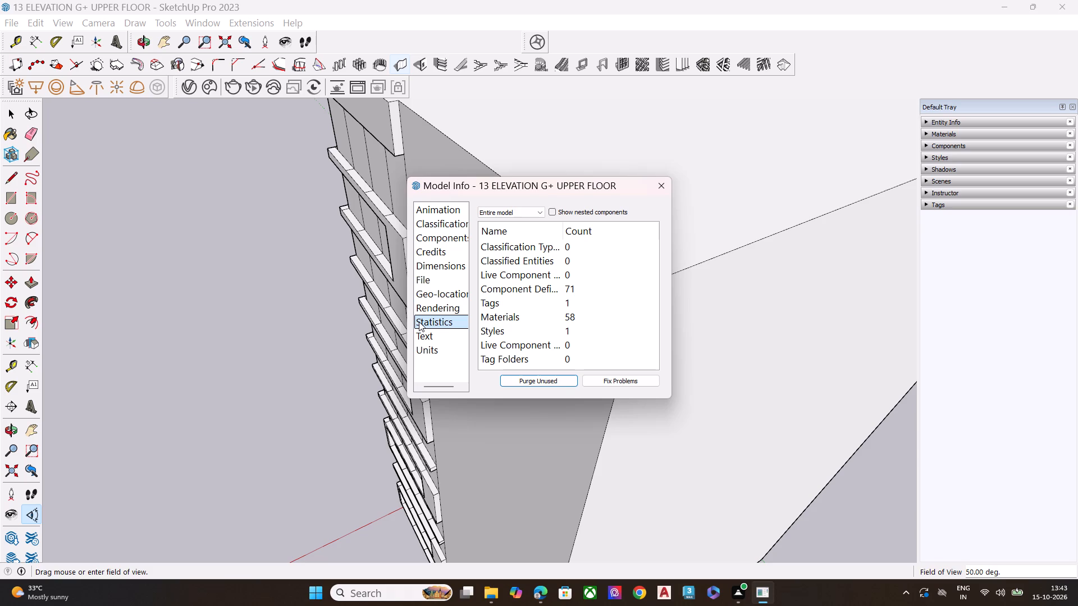
click(613, 379)
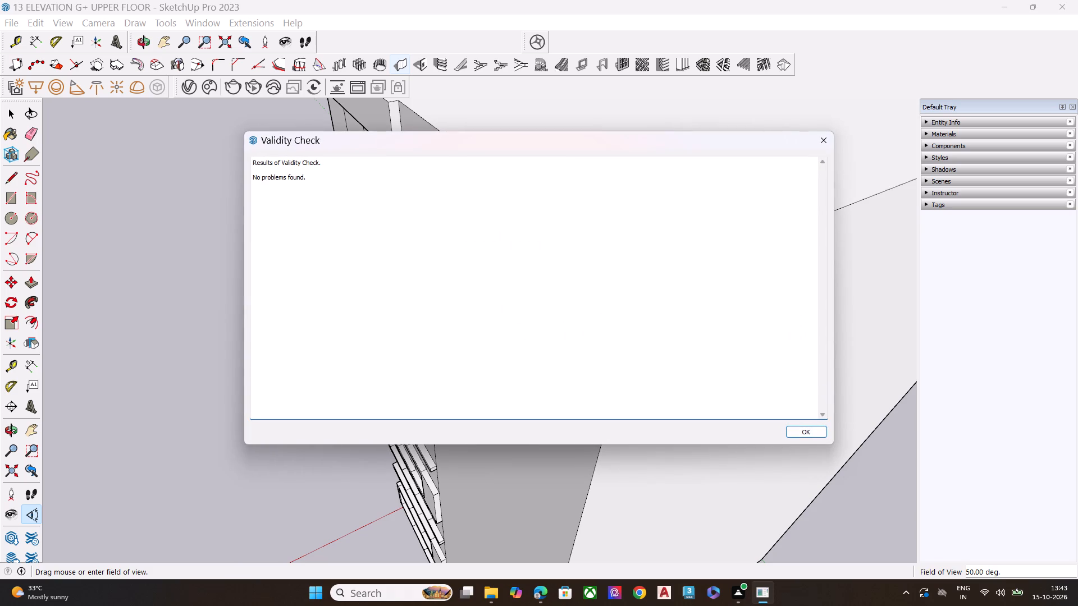
drag(370, 190, 140, 185)
drag(140, 185, 285, 179)
drag(305, 177, 207, 178)
drag(316, 175, 229, 171)
drag(329, 162, 287, 190)
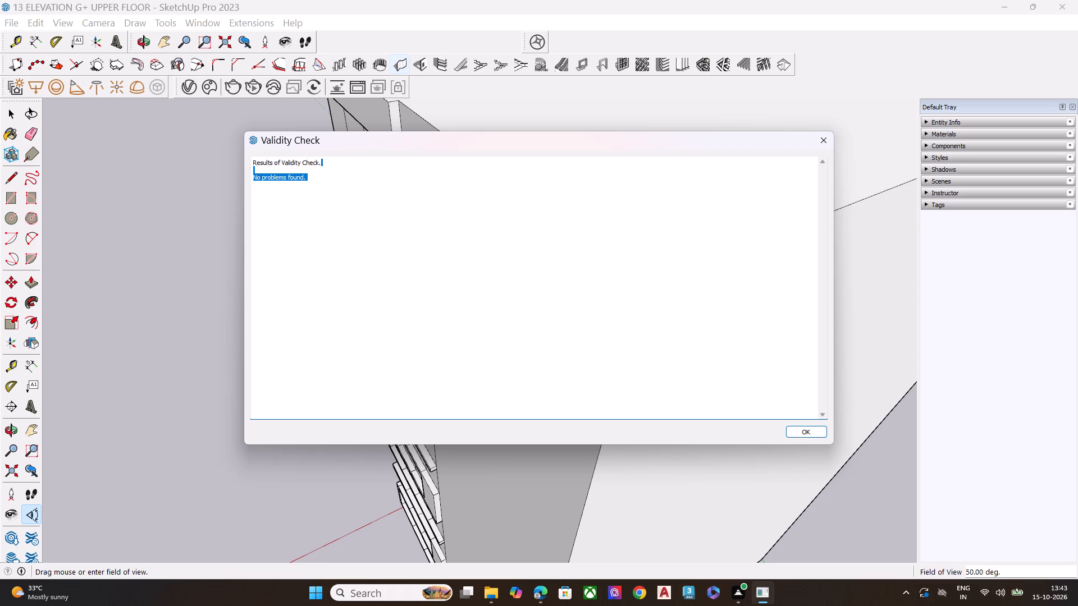
drag(287, 190, 259, 173)
click(811, 431)
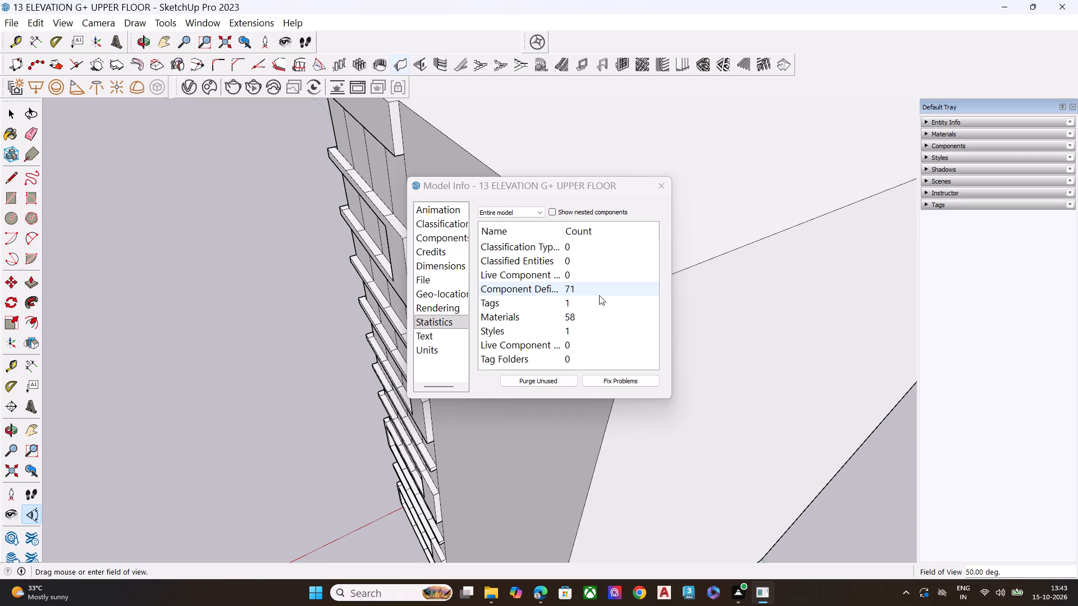
click(668, 182)
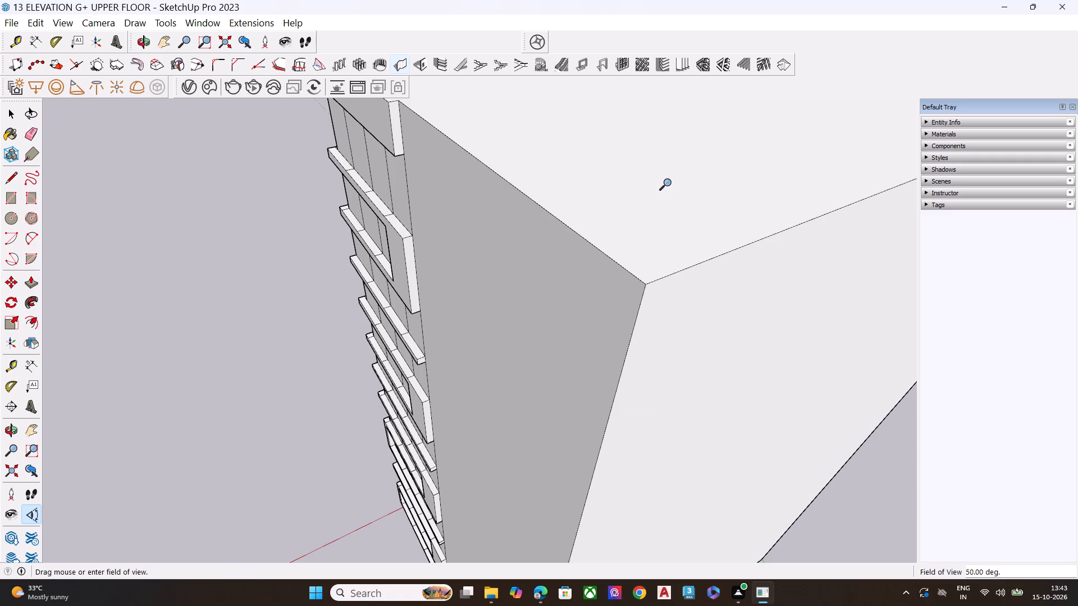
Select the whole building with all its connected faces and edges and cut it from the model.
scroll(668, 182, up, 1)
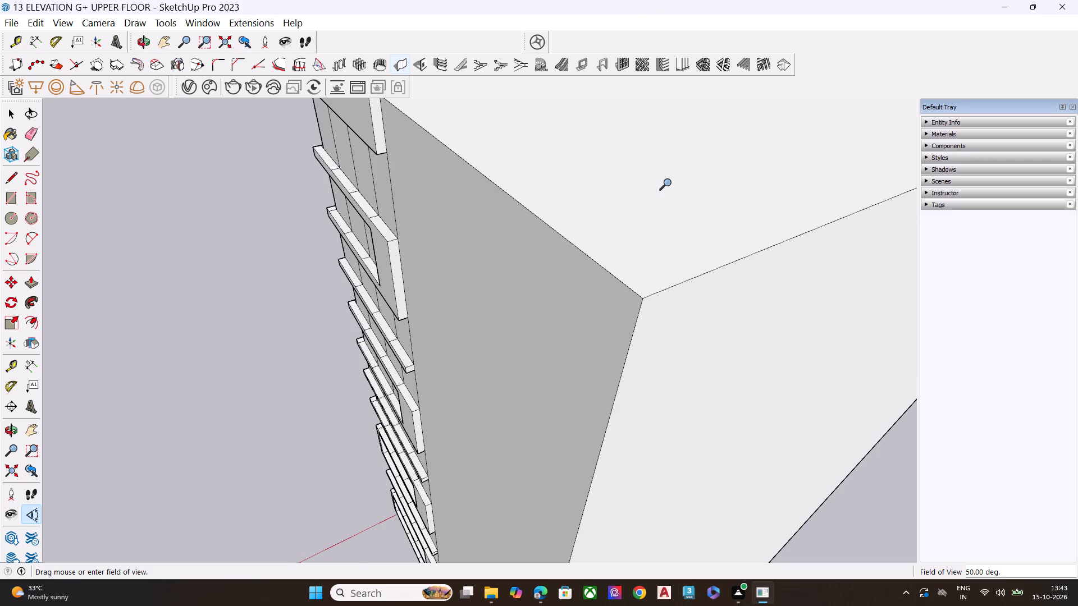
scroll(668, 182, down, 1)
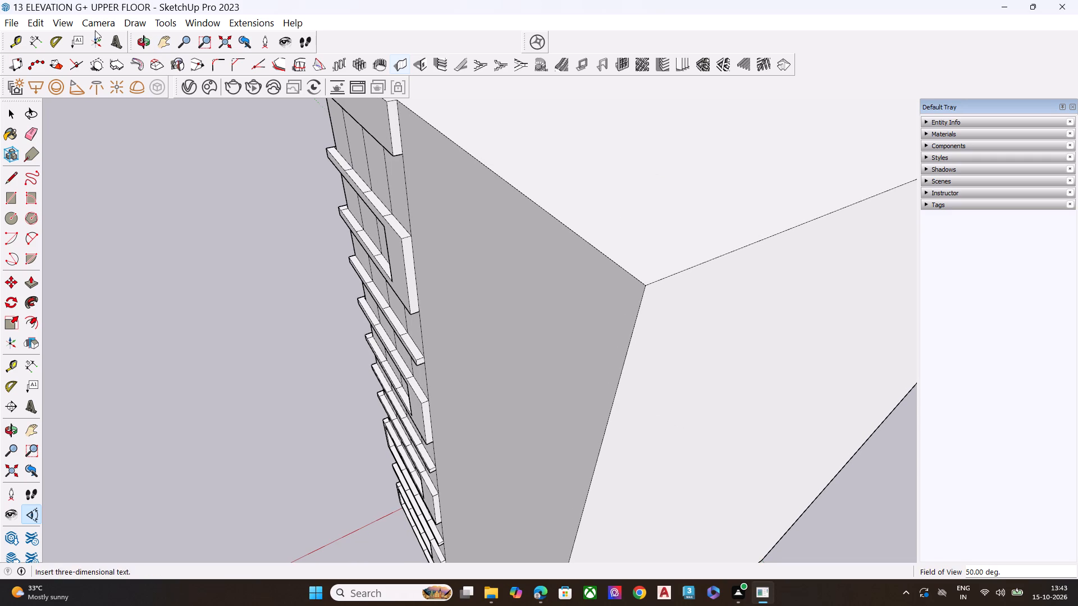
click(39, 21)
click(38, 86)
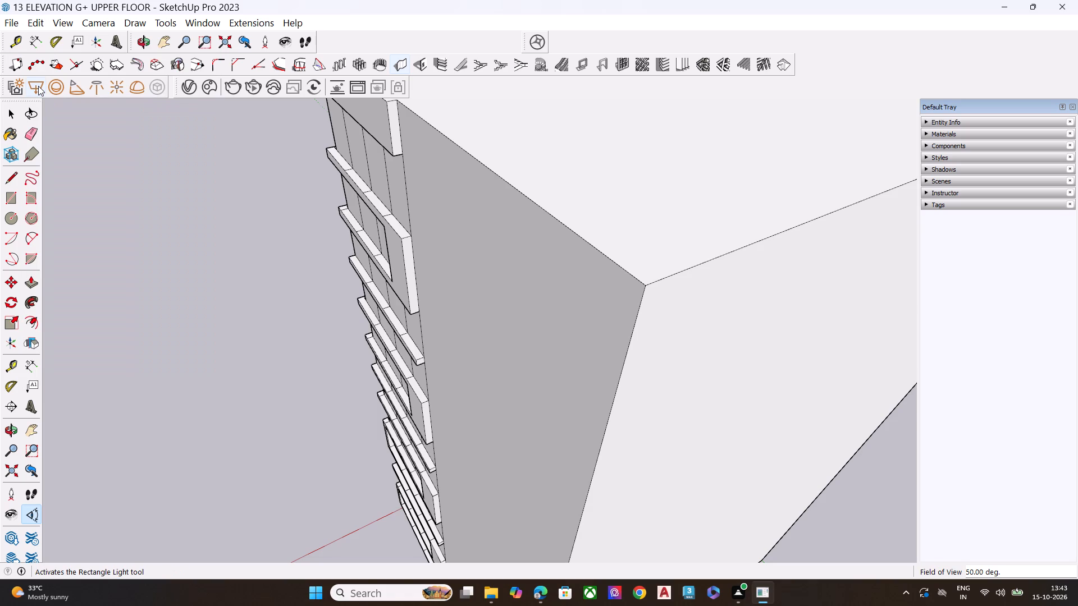
scroll(105, 222, down, 6)
key(space)
click(321, 267)
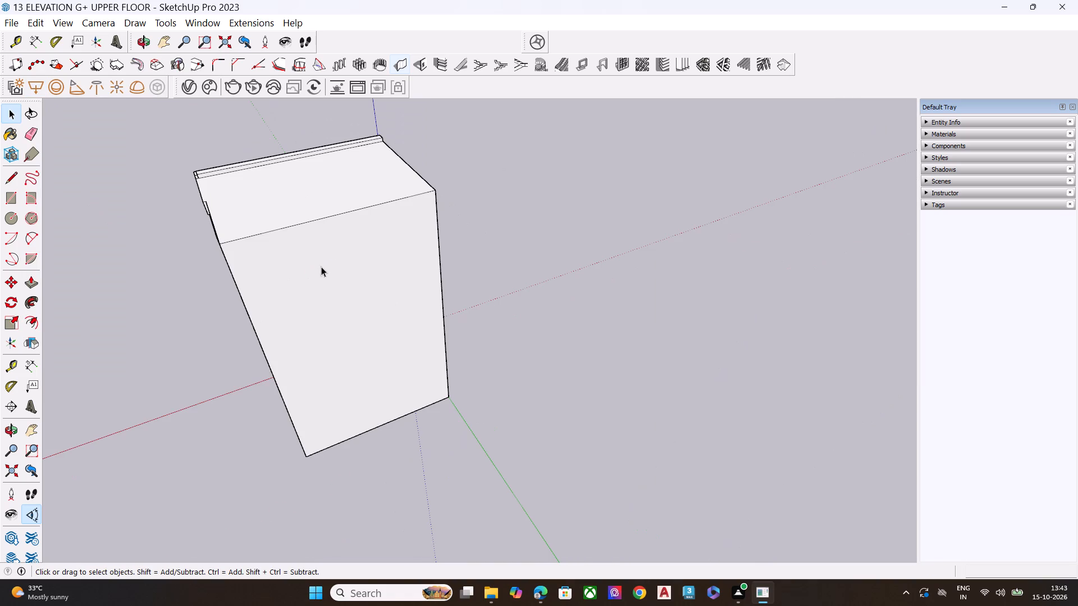
ctrl+triple_click(321, 267)
click(321, 267)
double_click(321, 267)
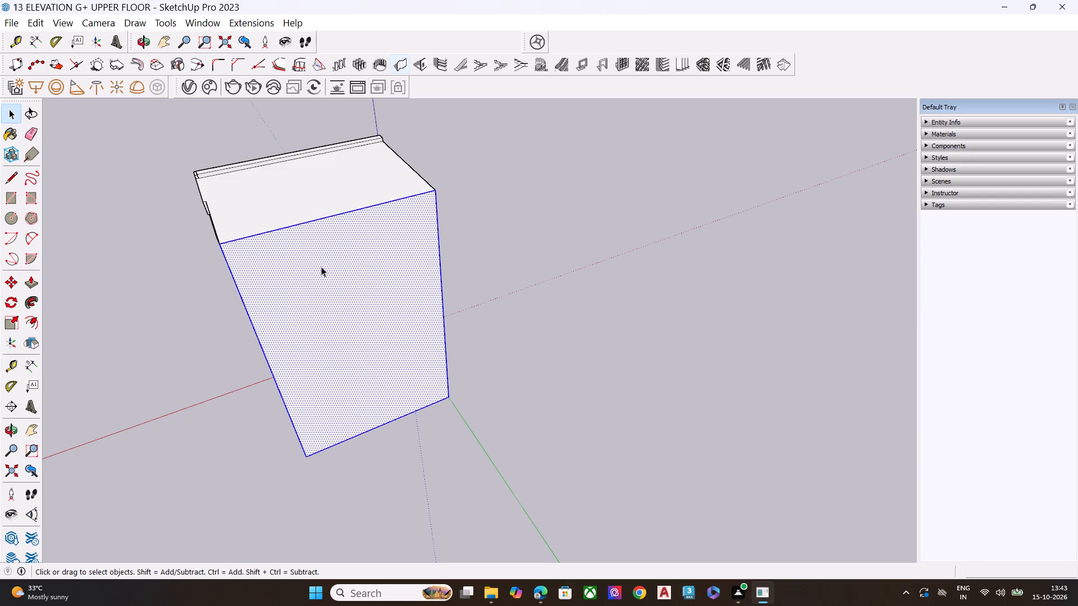
middle_drag(318, 261, 646, 143)
scroll(318, 261, down, 1)
scroll(482, 181, down, 3)
middle_drag(419, 237, 532, 283)
scroll(506, 231, up, 1)
scroll(490, 221, down, 1)
scroll(486, 219, up, 6)
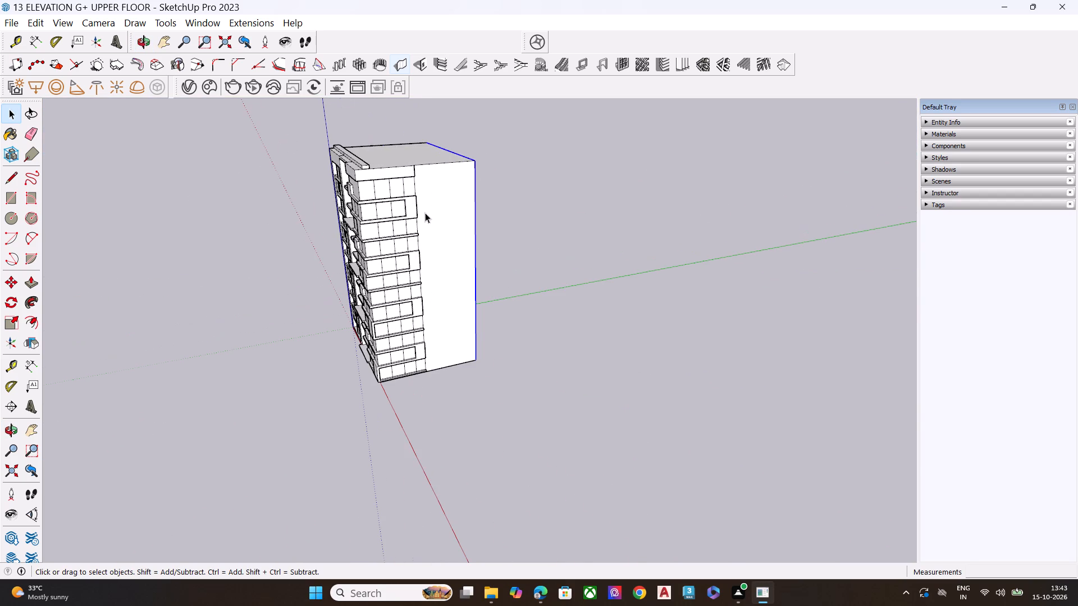
triple_click(380, 209)
click(380, 209)
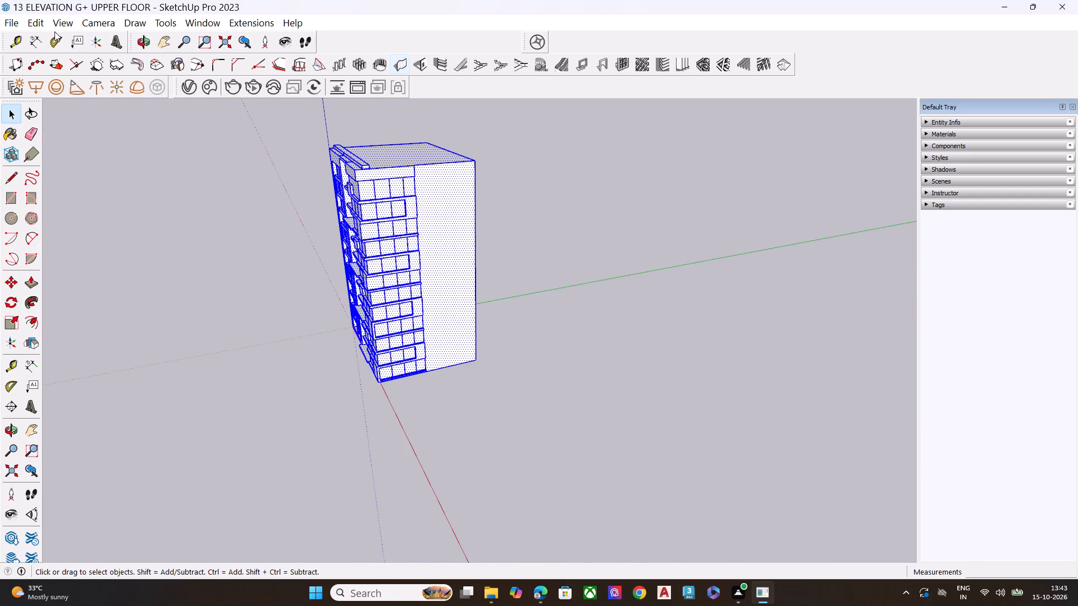
click(34, 26)
click(57, 75)
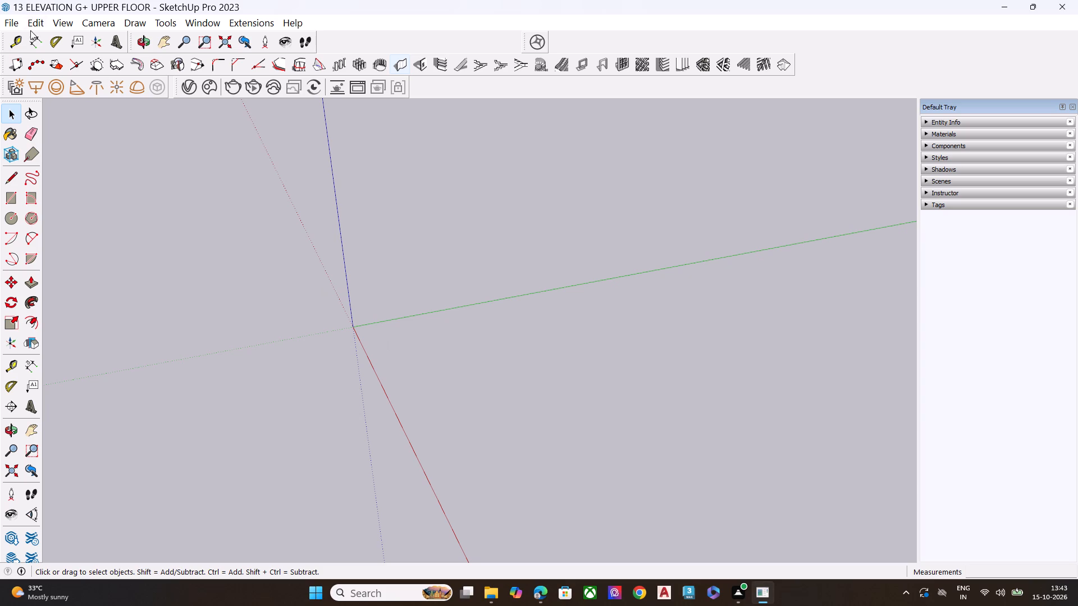
Paste the cut building back into the model at the axes origin.
click(40, 19)
click(72, 107)
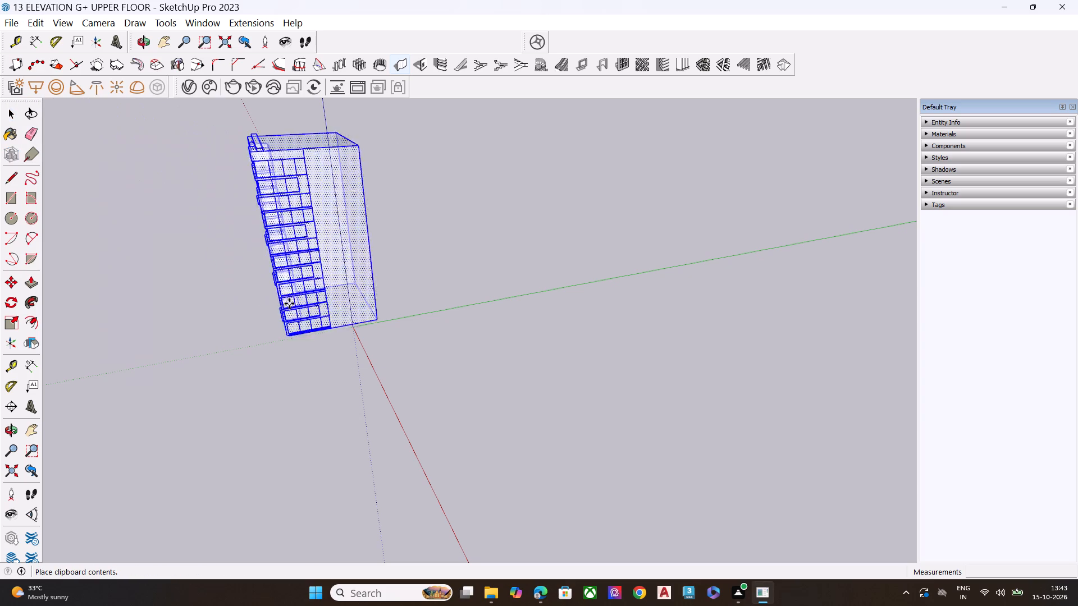
click(355, 332)
Inspect the pasted building's roof, upper corner and balcony facade from several angles, and clear the selection.
middle_drag(427, 394, 558, 368)
scroll(408, 341, up, 3)
middle_drag(458, 306, 120, 435)
scroll(271, 388, down, 9)
scroll(359, 245, up, 11)
scroll(506, 347, down, 1)
scroll(510, 348, up, 10)
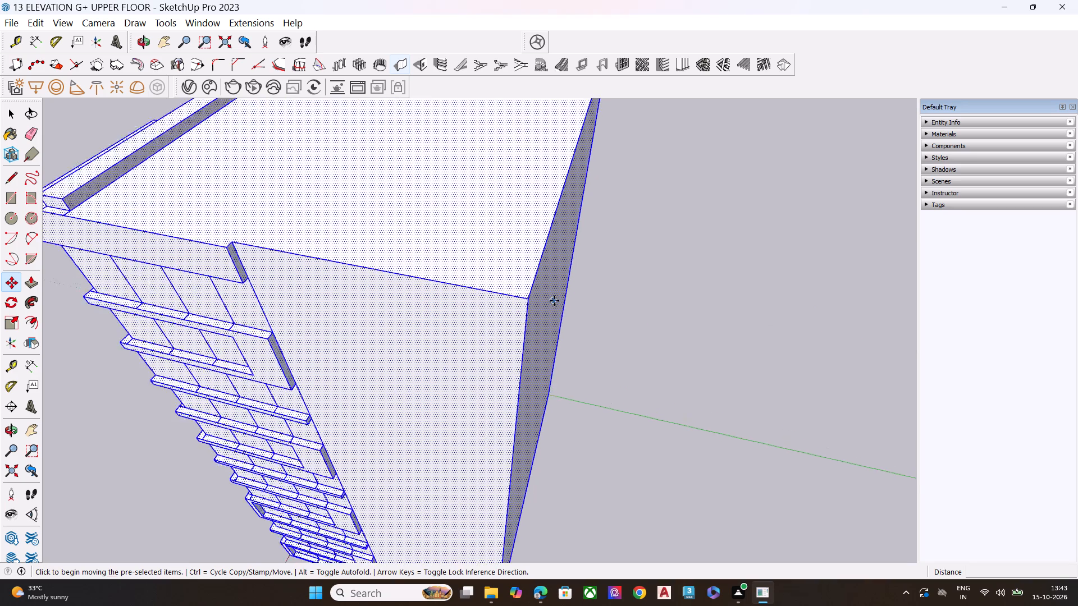
scroll(554, 301, down, 2)
scroll(554, 301, up, 14)
scroll(495, 304, up, 3)
scroll(491, 314, down, 13)
scroll(490, 314, up, 3)
scroll(490, 315, down, 4)
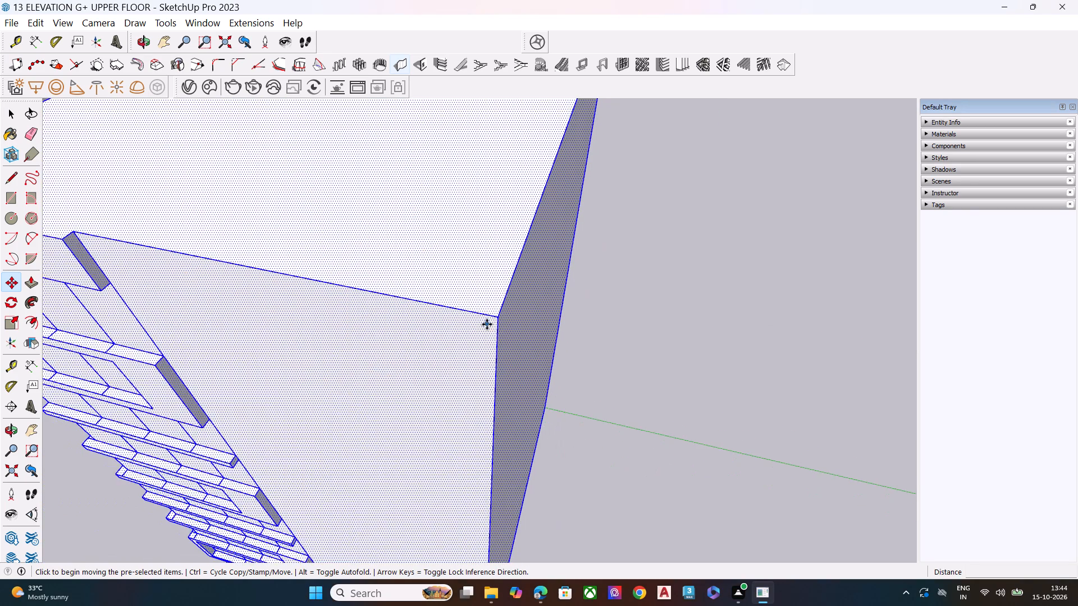
scroll(487, 324, down, 7)
scroll(544, 298, up, 1)
scroll(548, 298, down, 7)
drag(652, 325, 659, 336)
scroll(659, 337, up, 3)
scroll(660, 338, down, 3)
key(space)
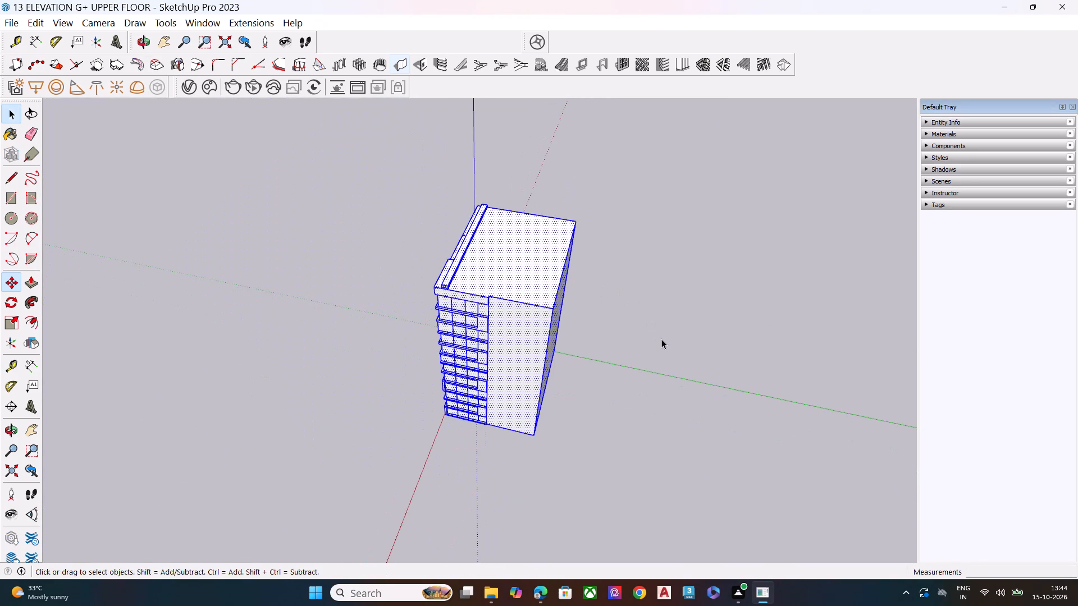
click(655, 351)
middle_drag(554, 430, 687, 343)
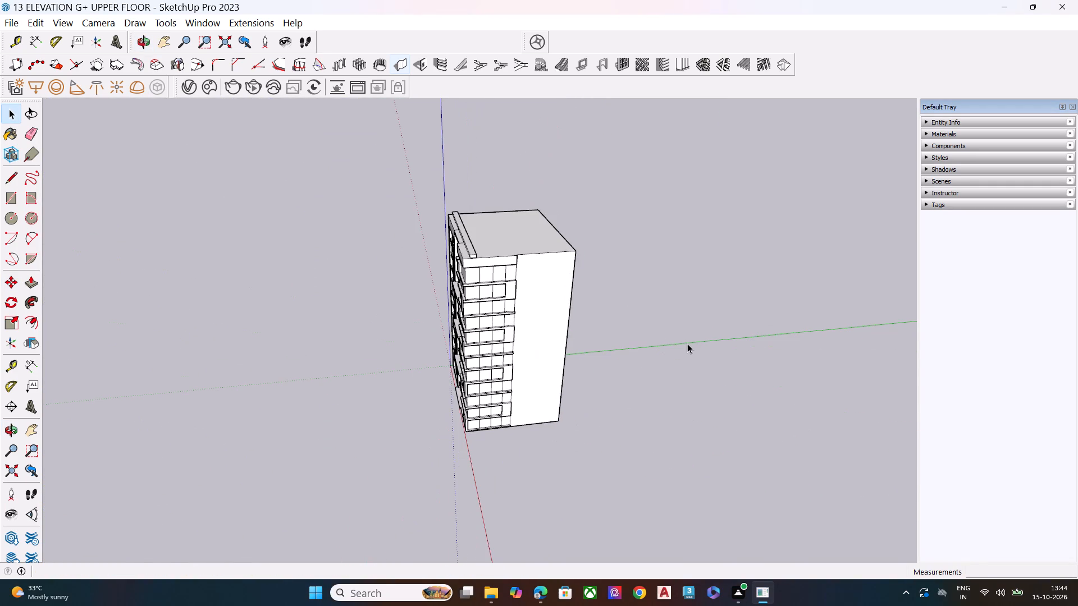
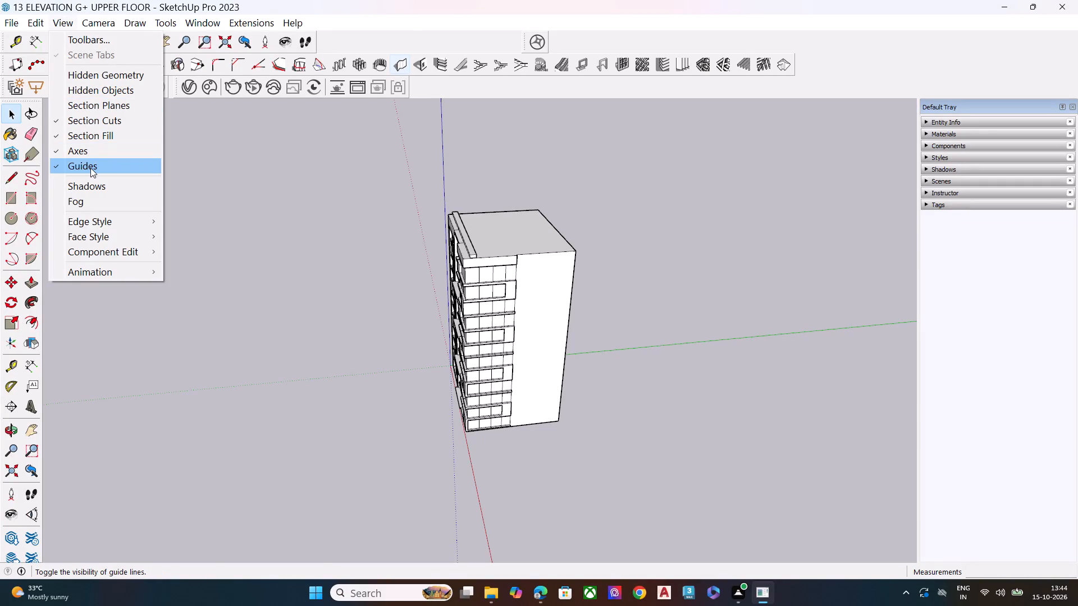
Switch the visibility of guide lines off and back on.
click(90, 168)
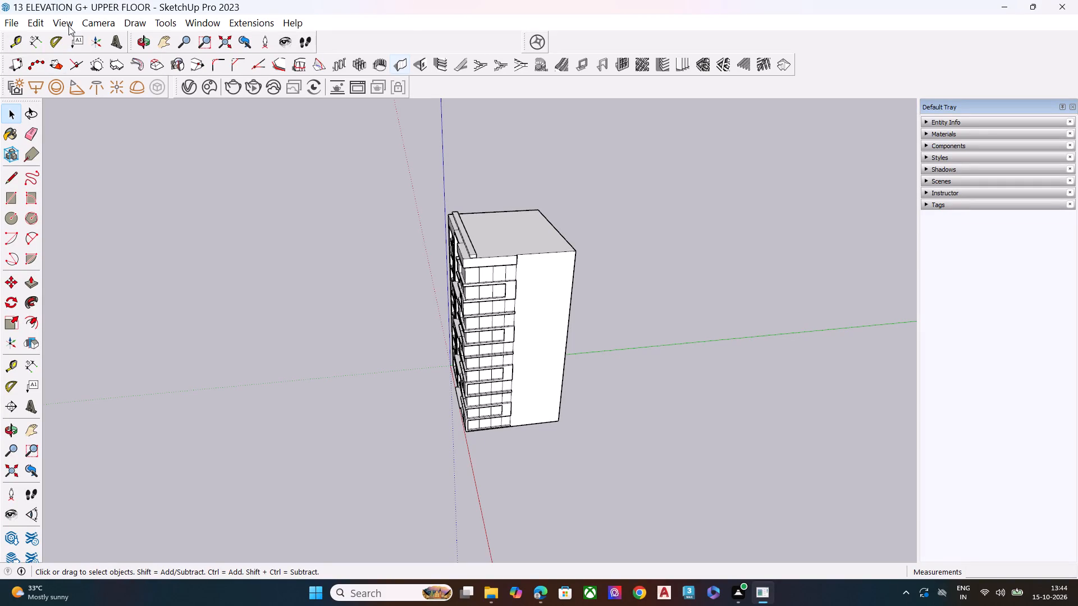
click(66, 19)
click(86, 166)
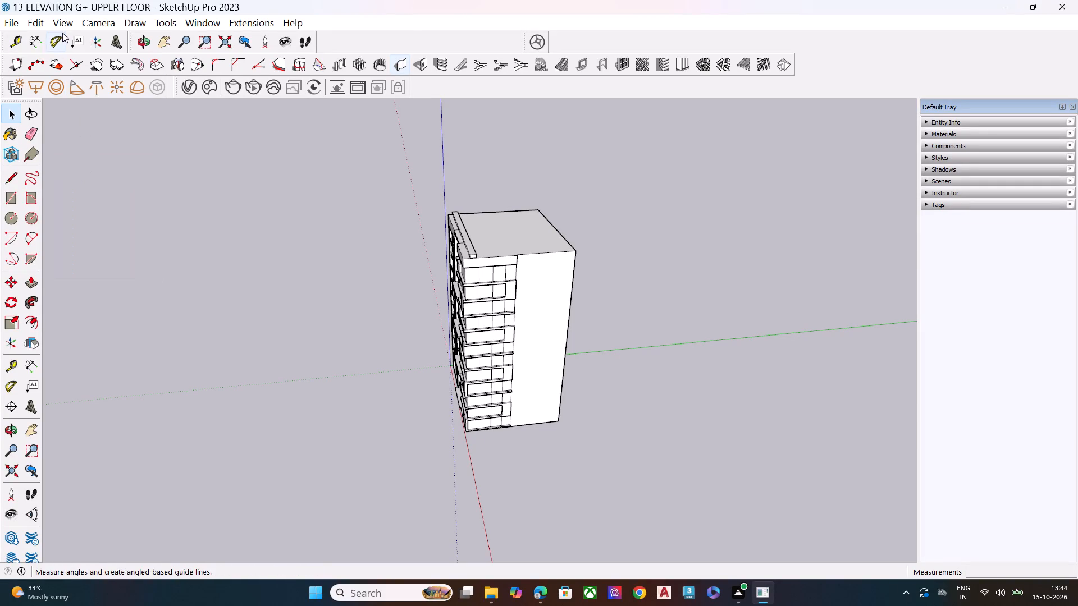
Delete all guides from the model.
click(65, 27)
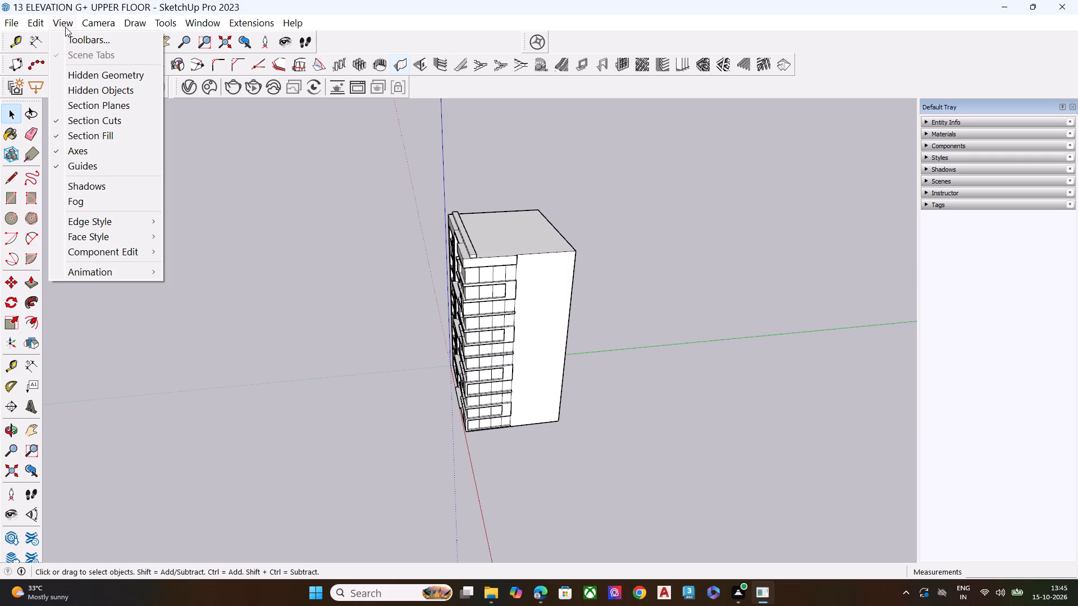
click(41, 22)
click(41, 22)
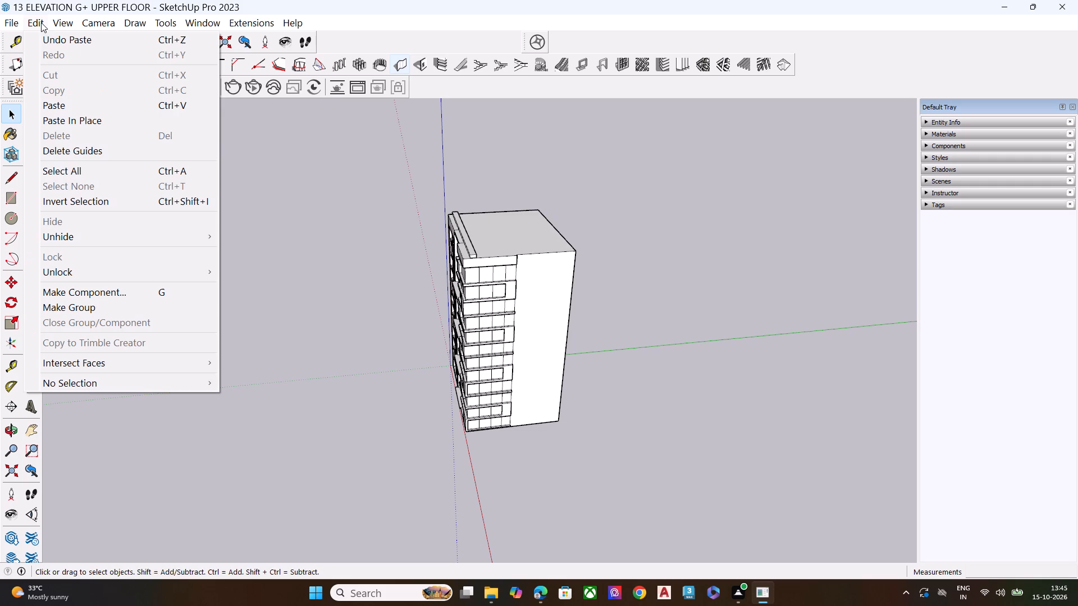
click(61, 150)
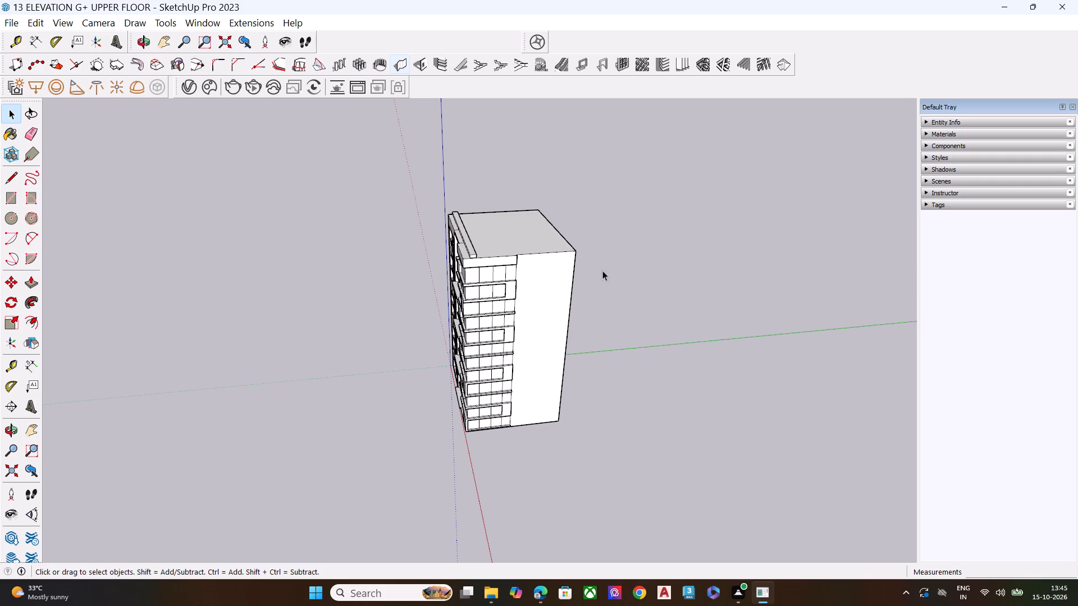
Examine the building's upper corner and the roof edge above the plain side wall at close range.
middle_drag(582, 277, 389, 296)
scroll(527, 273, up, 7)
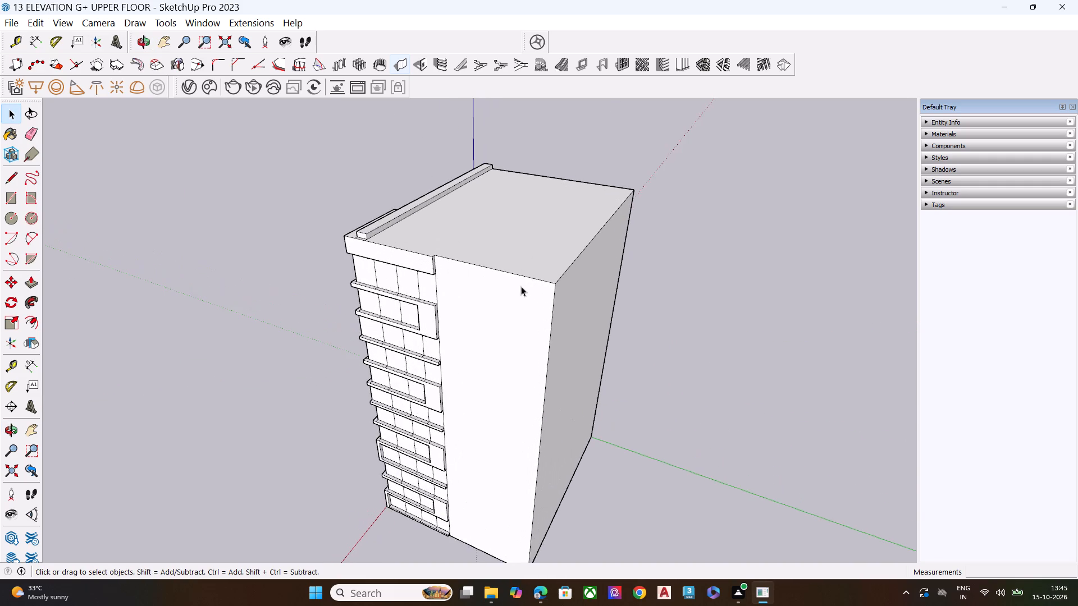
scroll(521, 286, up, 2)
scroll(573, 287, up, 20)
scroll(573, 287, up, 7)
scroll(541, 255, down, 3)
scroll(537, 259, up, 1)
scroll(537, 259, down, 1)
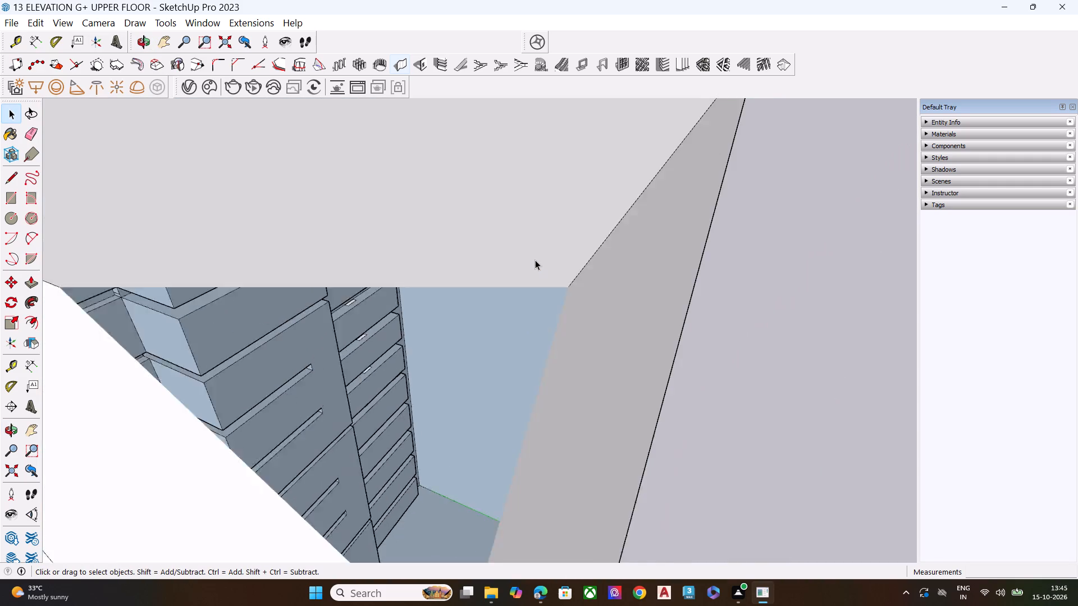
scroll(535, 260, down, 4)
scroll(526, 263, up, 1)
scroll(524, 265, down, 2)
scroll(524, 265, up, 1)
scroll(524, 265, down, 2)
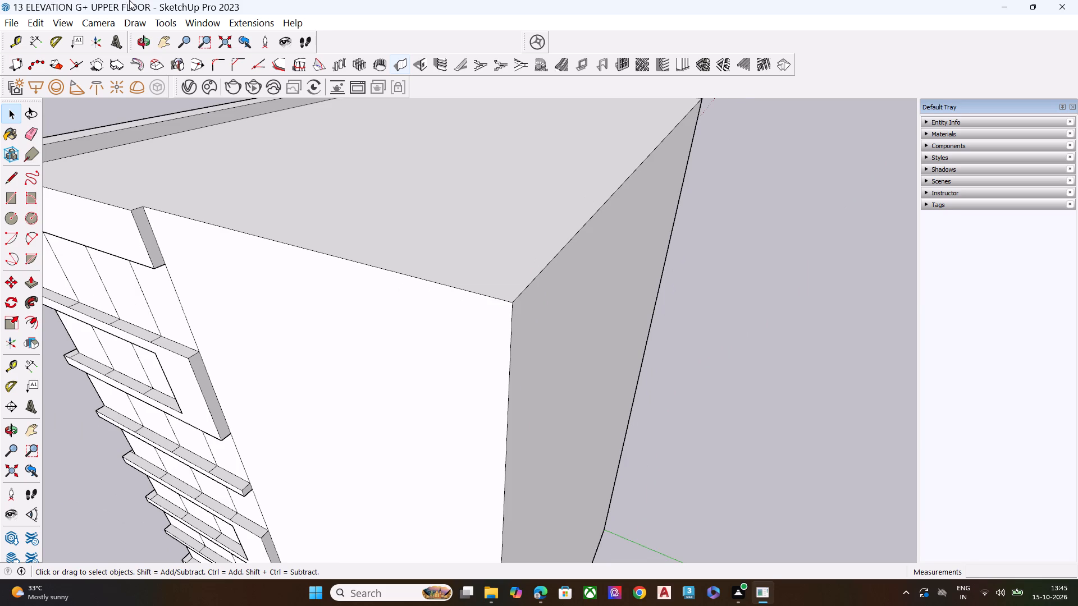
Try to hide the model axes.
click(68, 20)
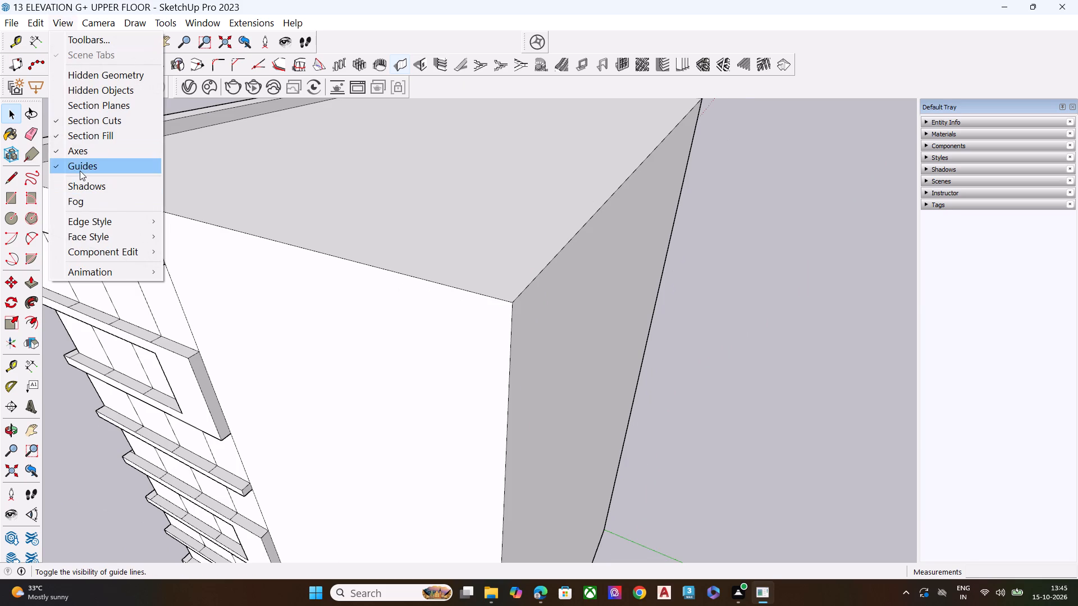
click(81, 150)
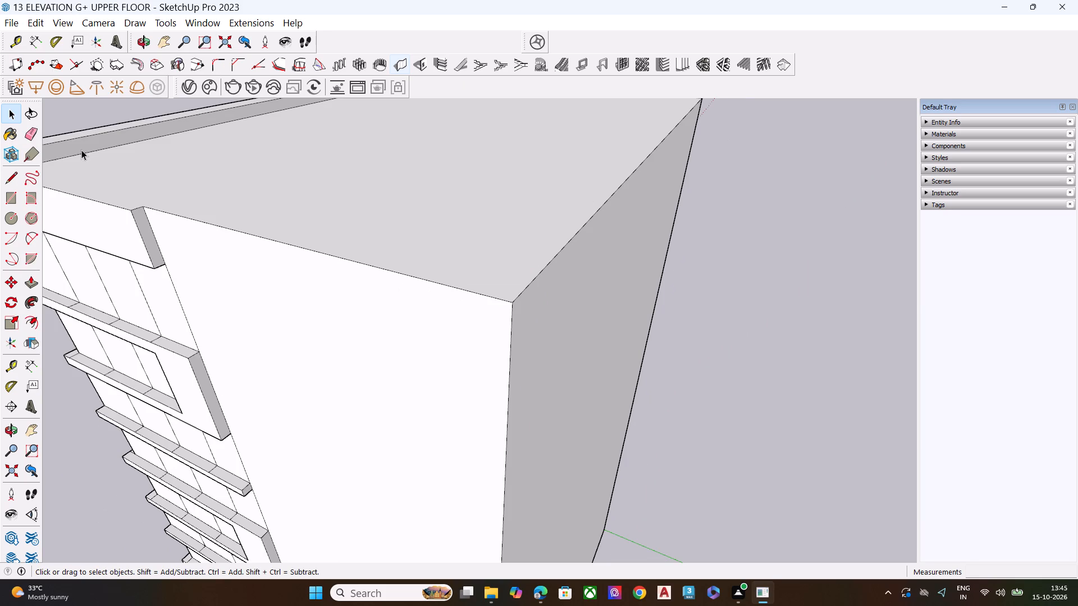
Examine how the faces at the building's upper roof corner display at close range from different angles.
scroll(498, 240, down, 7)
middle_drag(522, 295, 464, 260)
scroll(483, 282, up, 3)
scroll(468, 262, down, 1)
scroll(464, 260, up, 13)
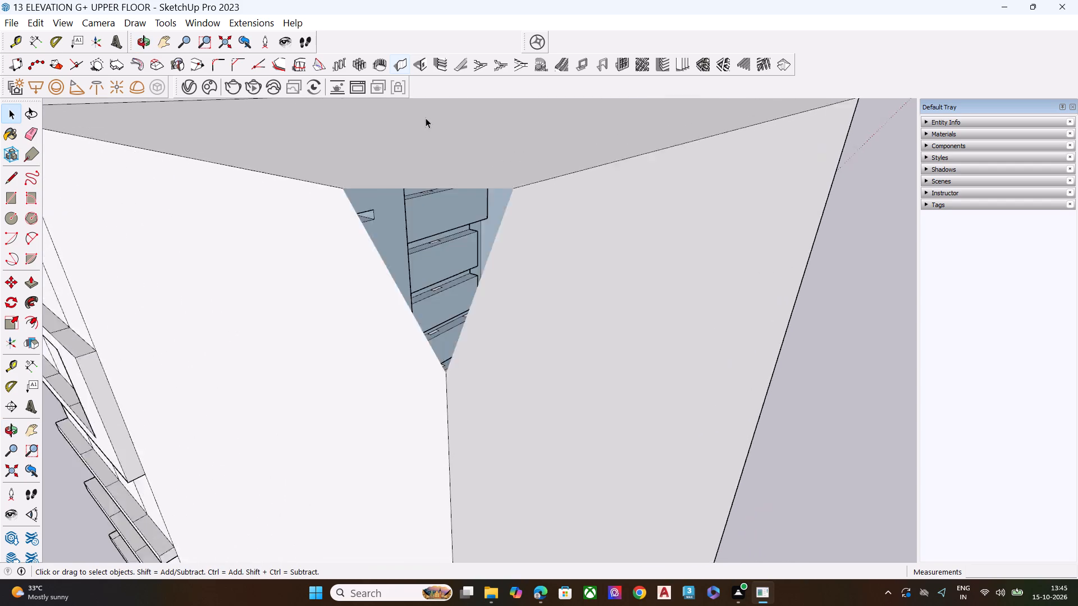
scroll(426, 118, up, 2)
scroll(426, 118, down, 2)
scroll(426, 118, up, 3)
scroll(424, 137, down, 4)
scroll(423, 146, up, 1)
scroll(423, 146, down, 2)
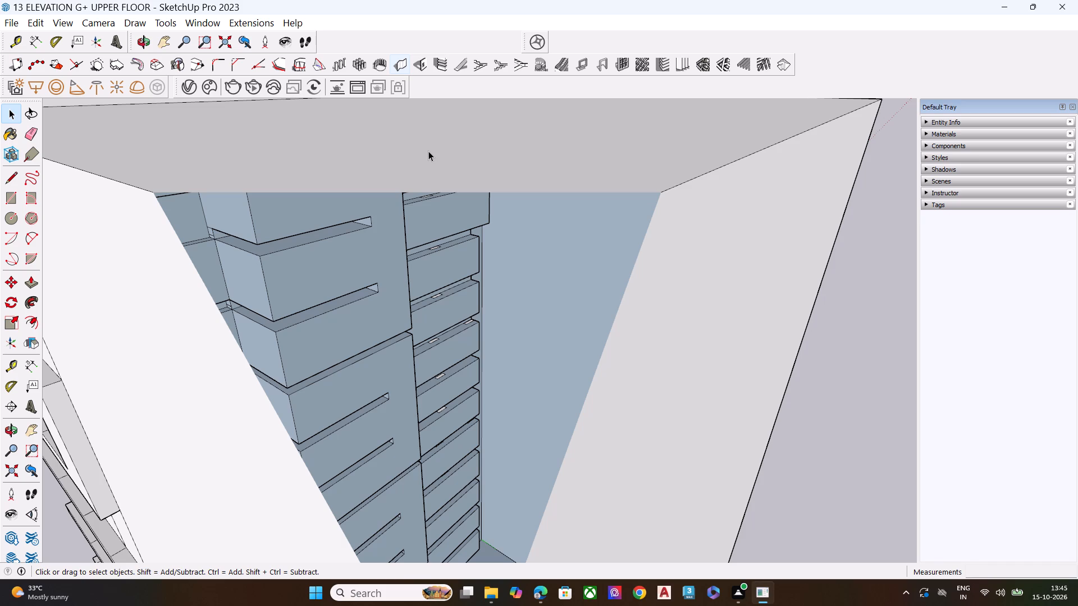
scroll(415, 151, down, 7)
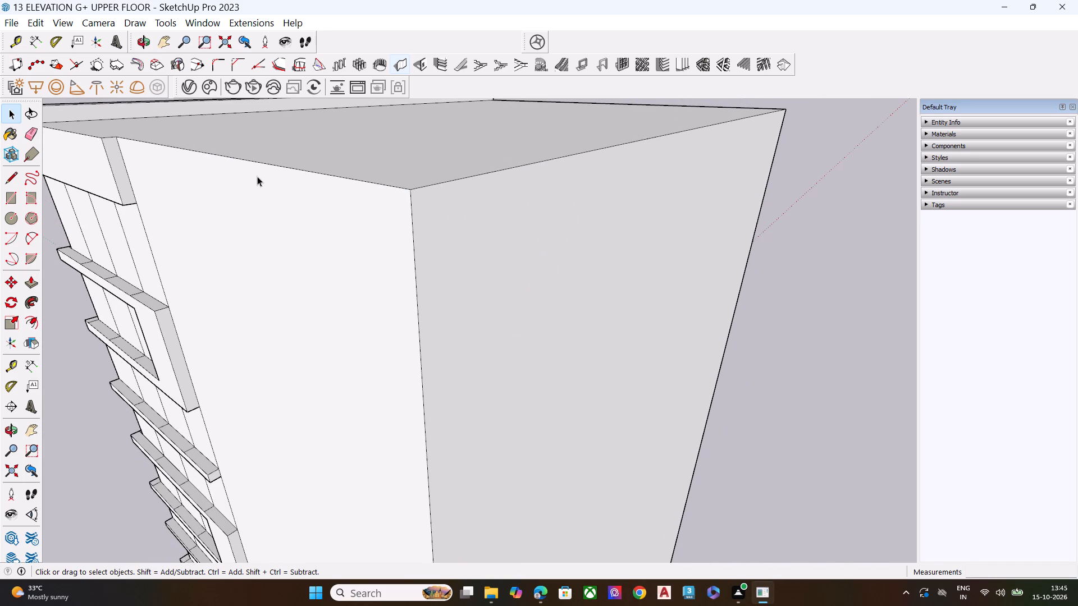
middle_drag(252, 180, 461, 163)
Open the Ruby Console to review its earlier command output, and close it.
click(260, 30)
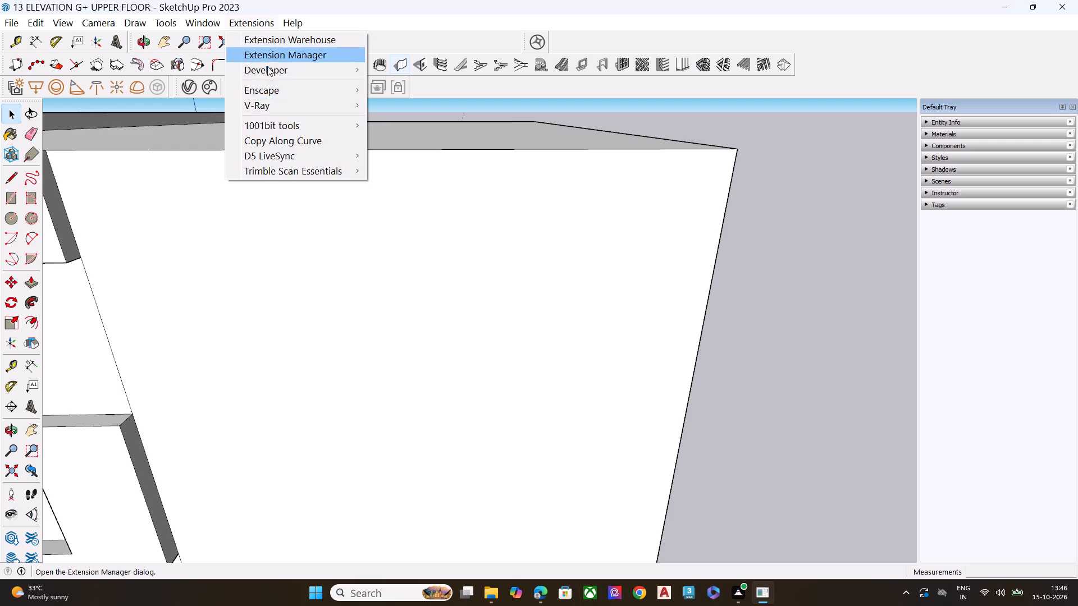
click(312, 72)
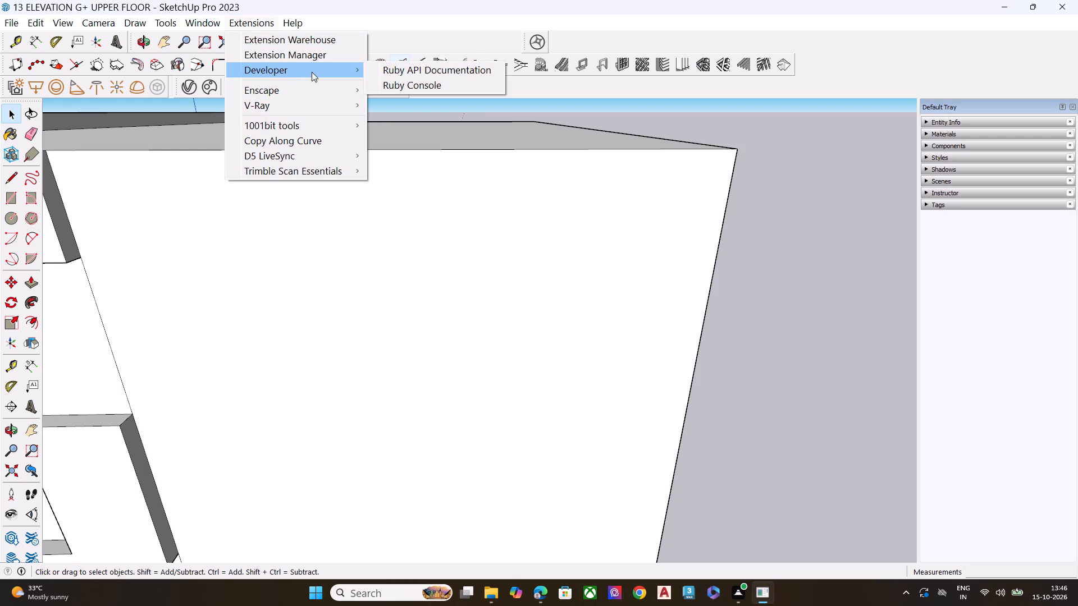
click(400, 82)
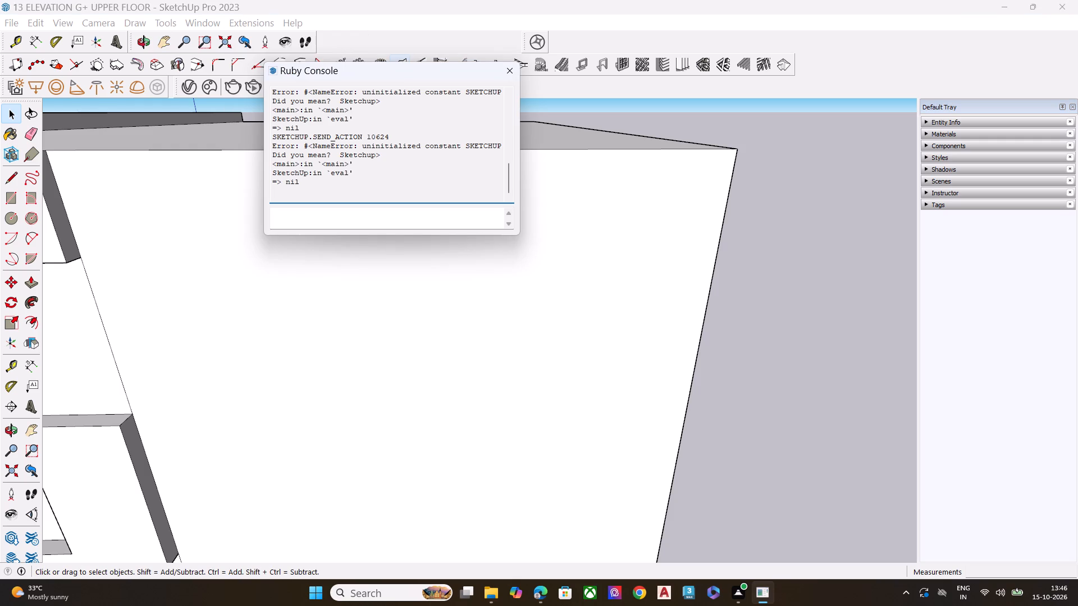
click(582, 141)
click(798, 189)
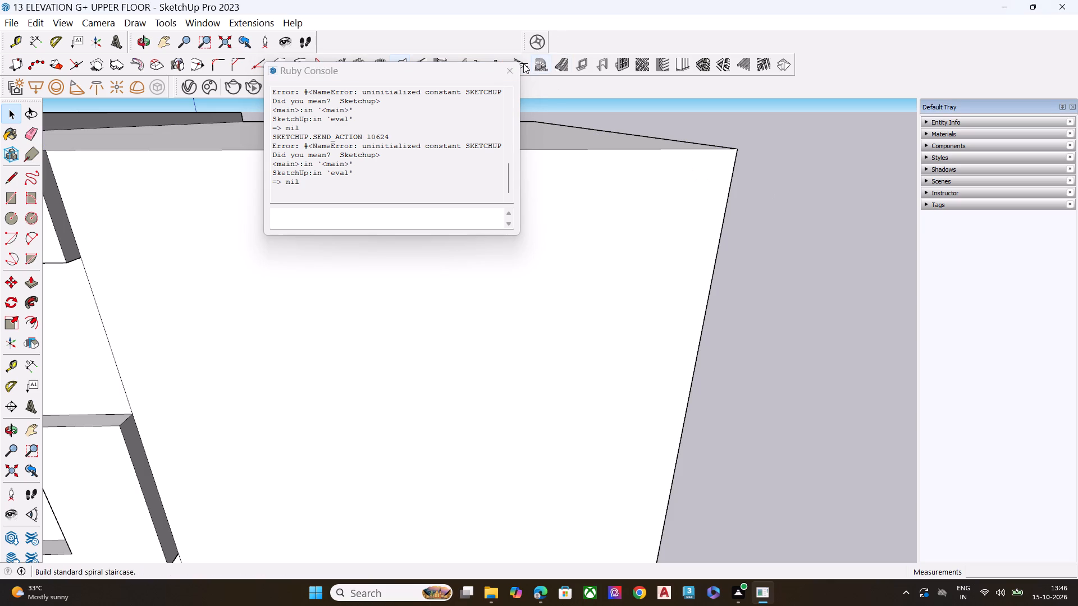
click(512, 74)
Inspect the plain side walls and their shared roof corner again, and check the camera projection options.
middle_drag(644, 176, 433, 198)
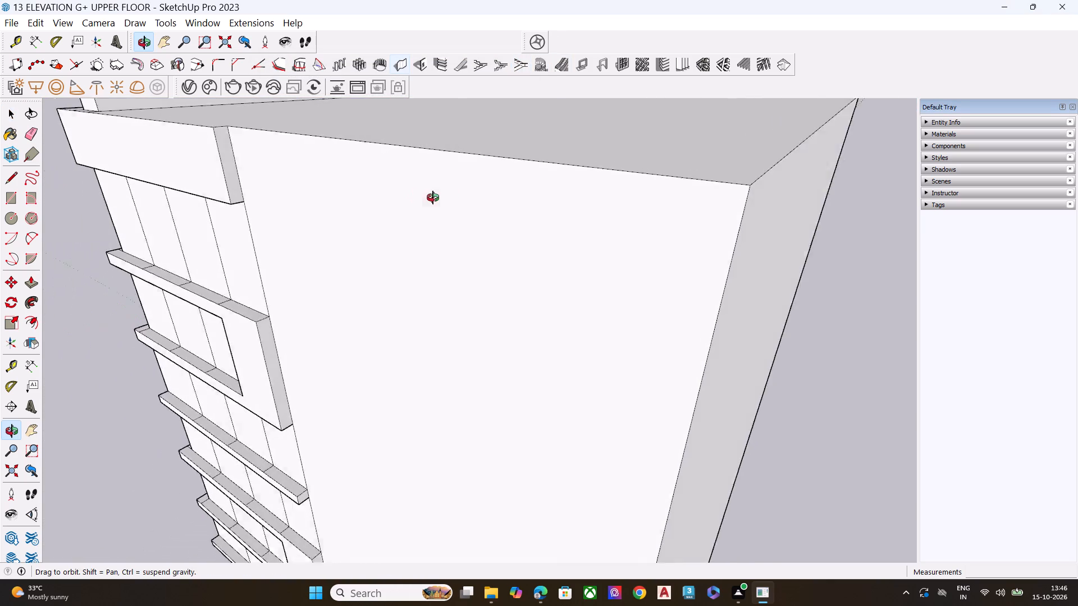
middle_drag(433, 198, 404, 198)
scroll(405, 191, up, 1)
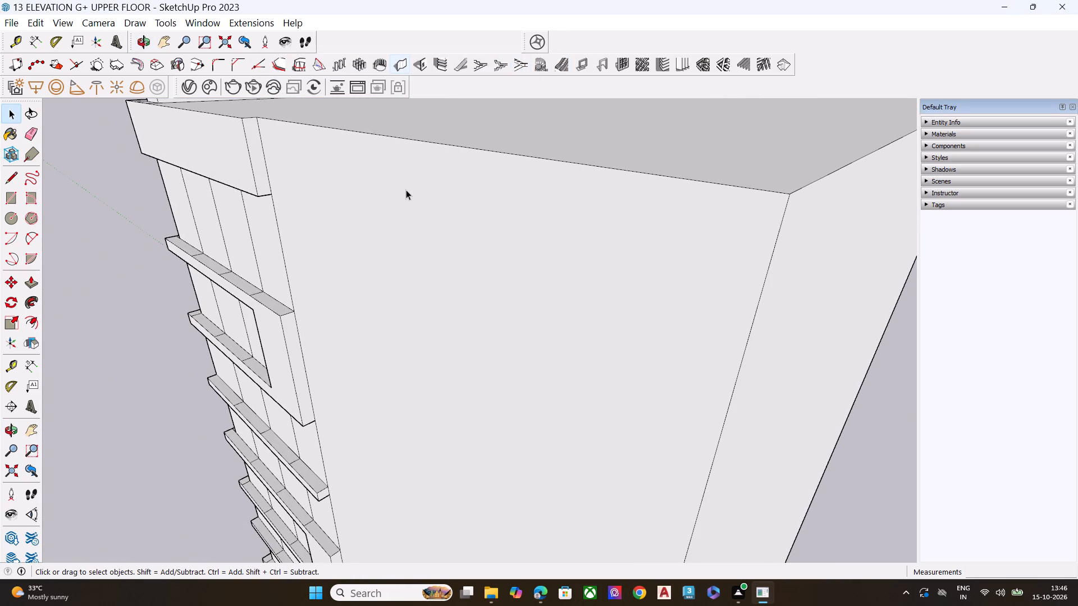
scroll(410, 188, down, 2)
middle_drag(742, 185, 625, 210)
scroll(656, 229, up, 9)
scroll(567, 220, down, 7)
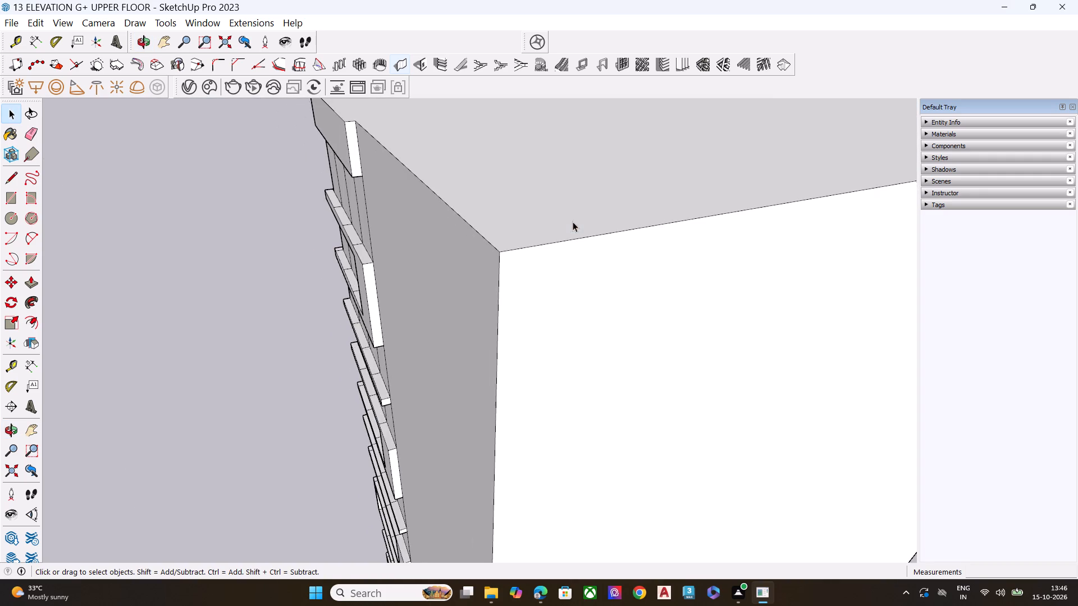
scroll(573, 222, down, 2)
middle_drag(501, 254, 638, 252)
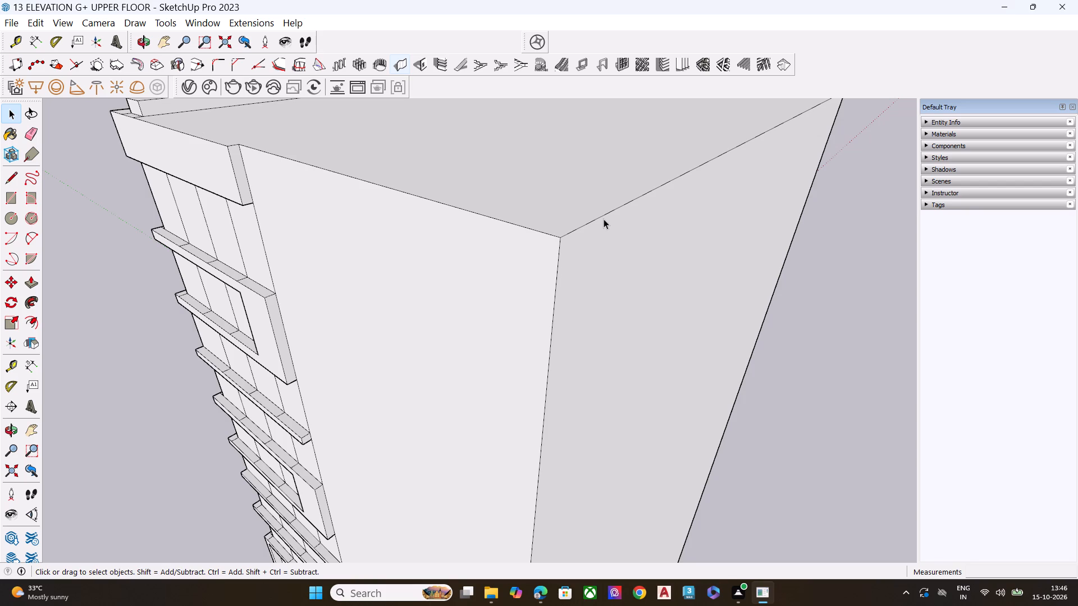
click(91, 21)
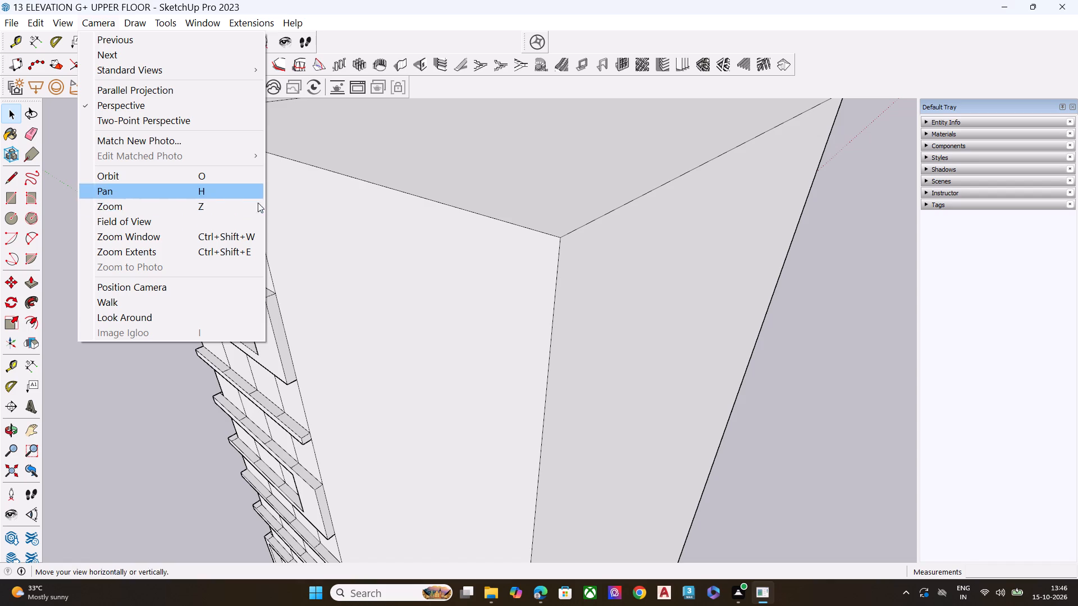
click(823, 292)
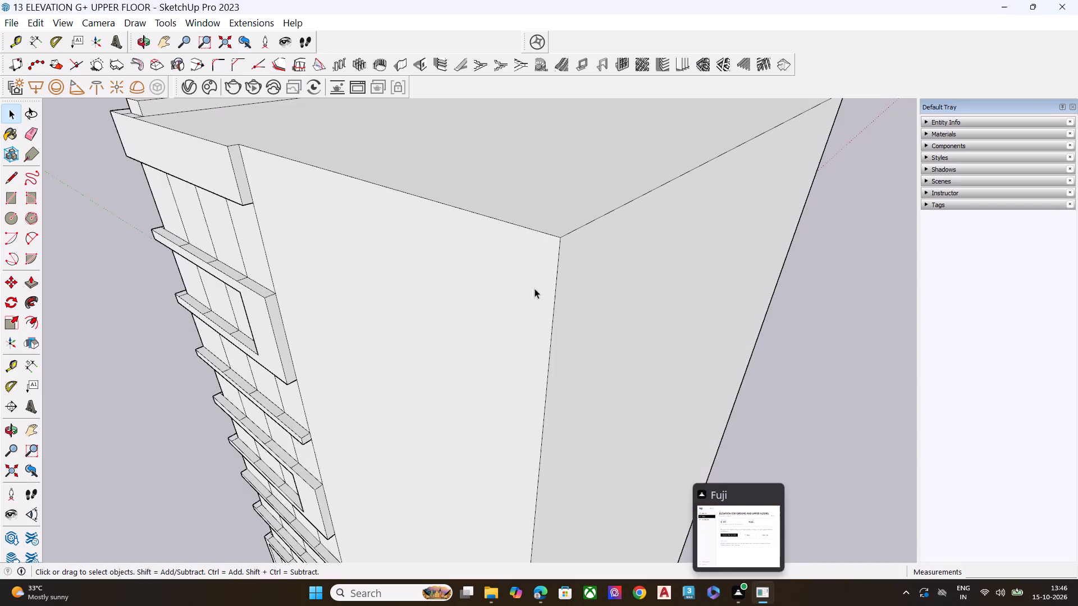
Inspect the roof parapet, balcony facade and upper corner at close range from several sides.
middle_drag(421, 229, 744, 164)
scroll(398, 222, up, 1)
scroll(445, 239, down, 4)
scroll(559, 300, up, 1)
scroll(569, 301, down, 1)
scroll(362, 261, up, 1)
scroll(370, 272, down, 3)
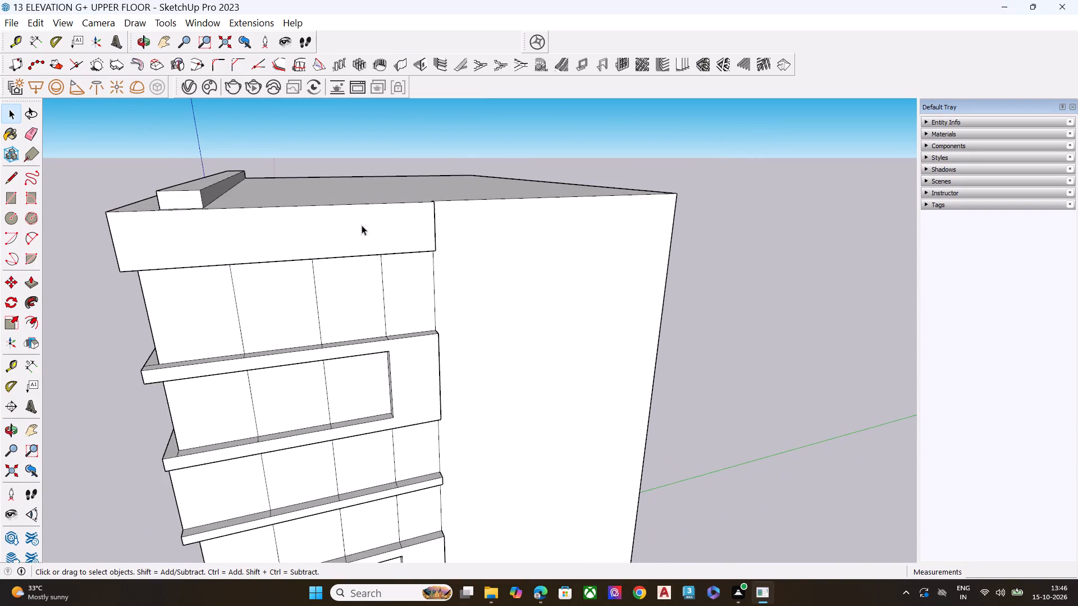
scroll(330, 218, down, 1)
middle_drag(382, 235, 601, 200)
middle_drag(587, 215, 207, 305)
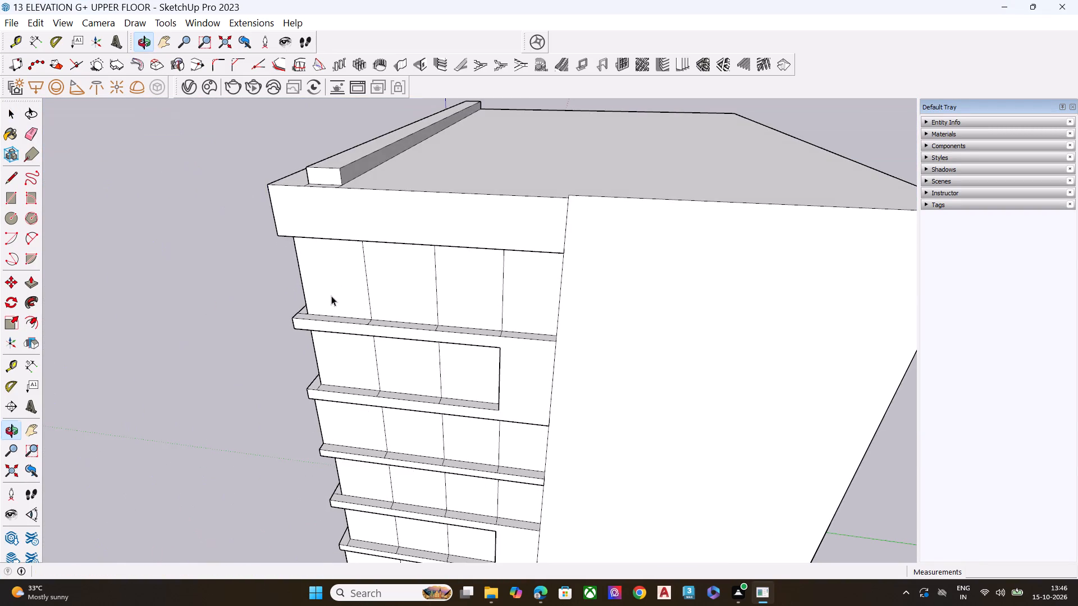
middle_drag(642, 300, 316, 292)
scroll(426, 301, up, 11)
scroll(426, 301, down, 12)
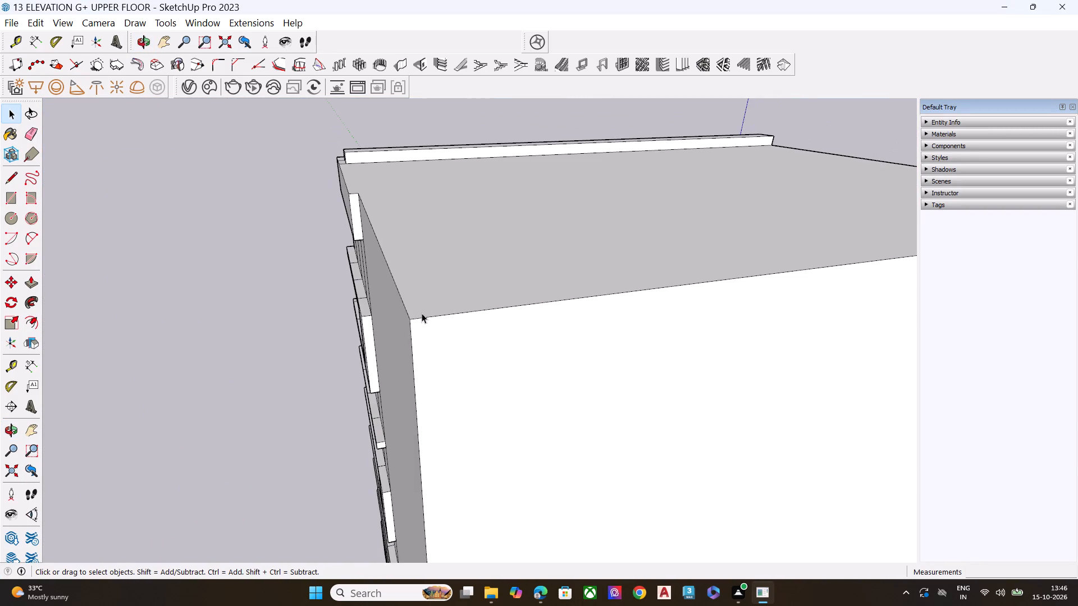
scroll(416, 323, up, 1)
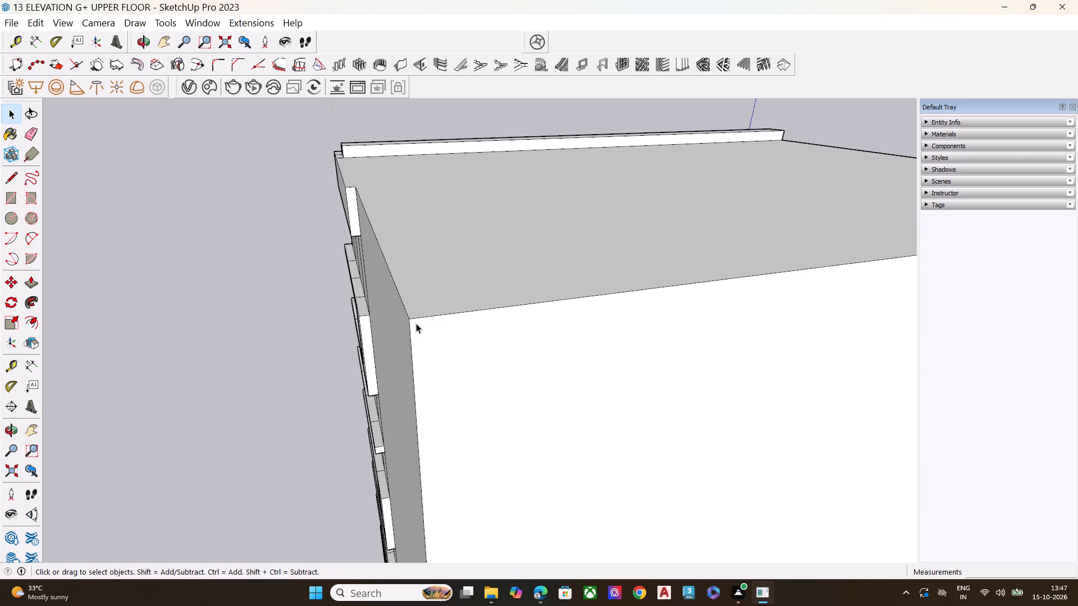
scroll(190, 362, down, 4)
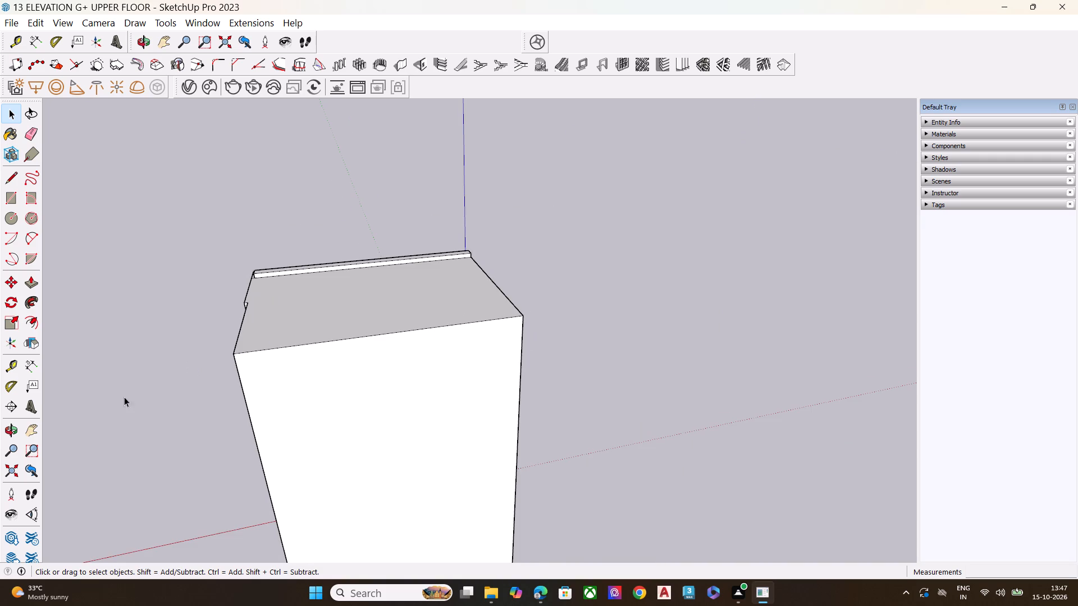
middle_drag(130, 397, 249, 385)
scroll(249, 401, up, 4)
scroll(246, 403, down, 1)
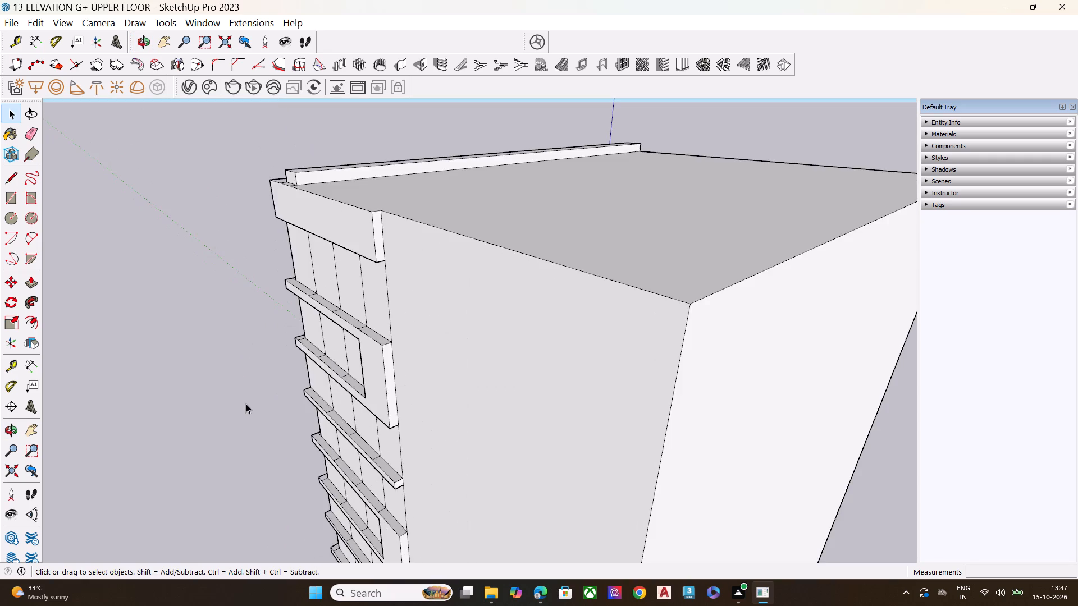
scroll(244, 406, down, 1)
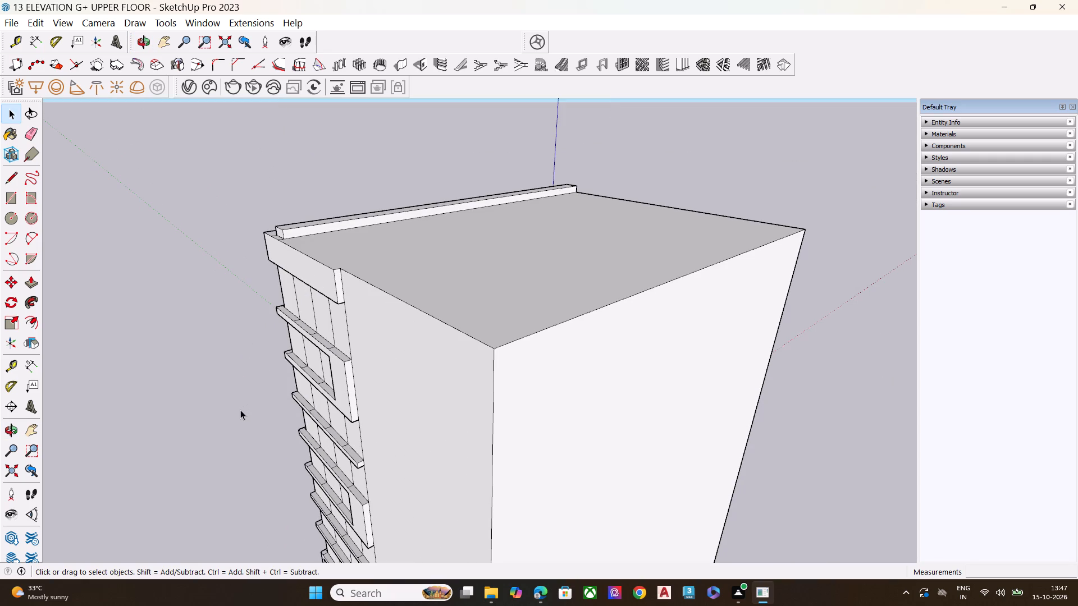
Zoom to the model's full extents and examine where the building sits relative to the origin.
click(18, 474)
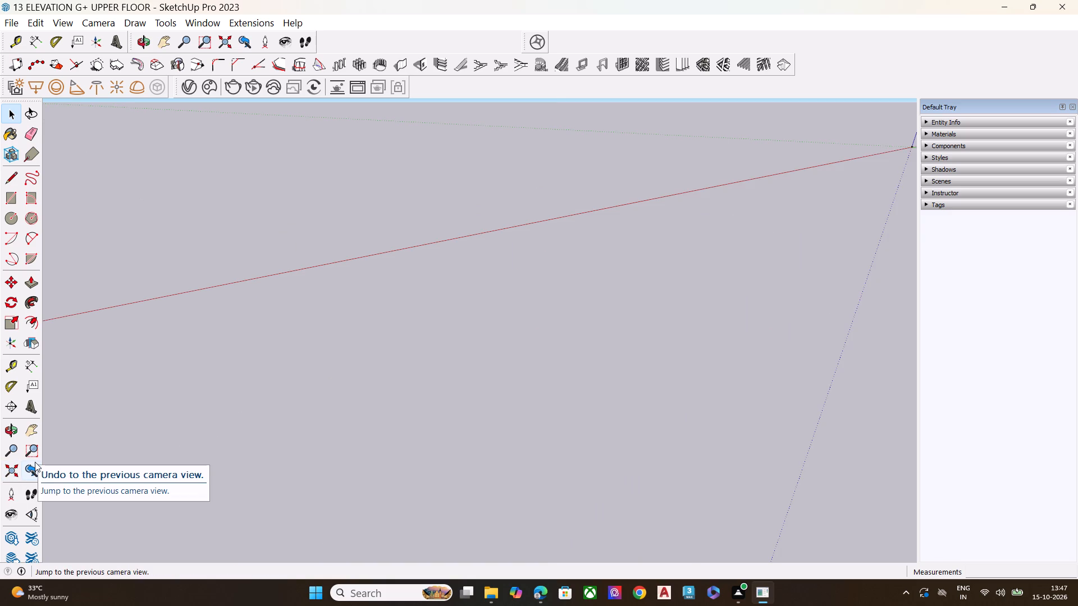
middle_drag(218, 420, 526, 415)
middle_drag(562, 145, 559, 208)
scroll(579, 106, up, 4)
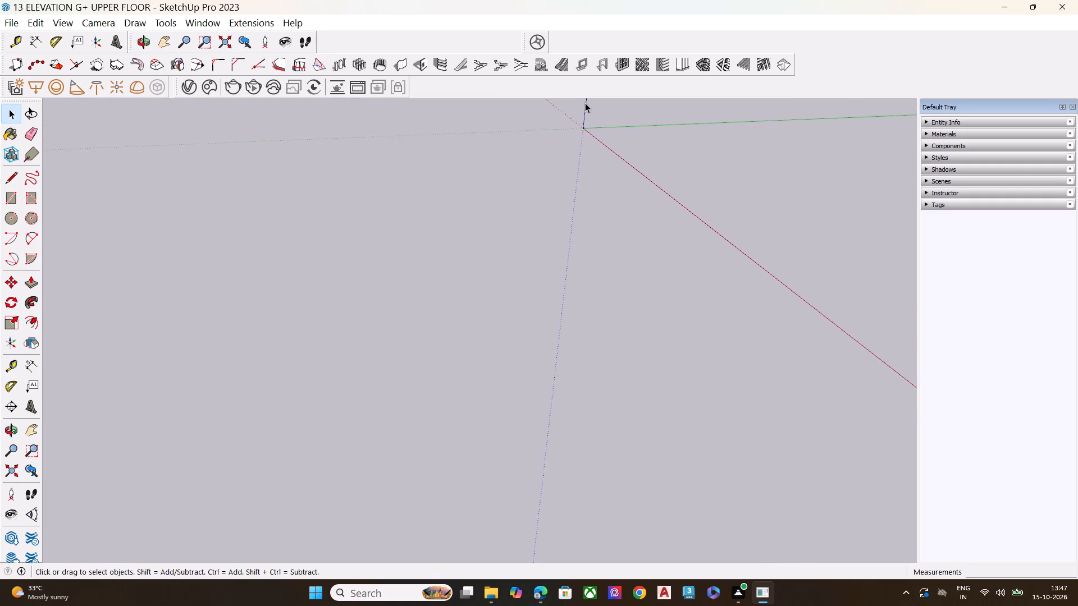
scroll(585, 103, up, 11)
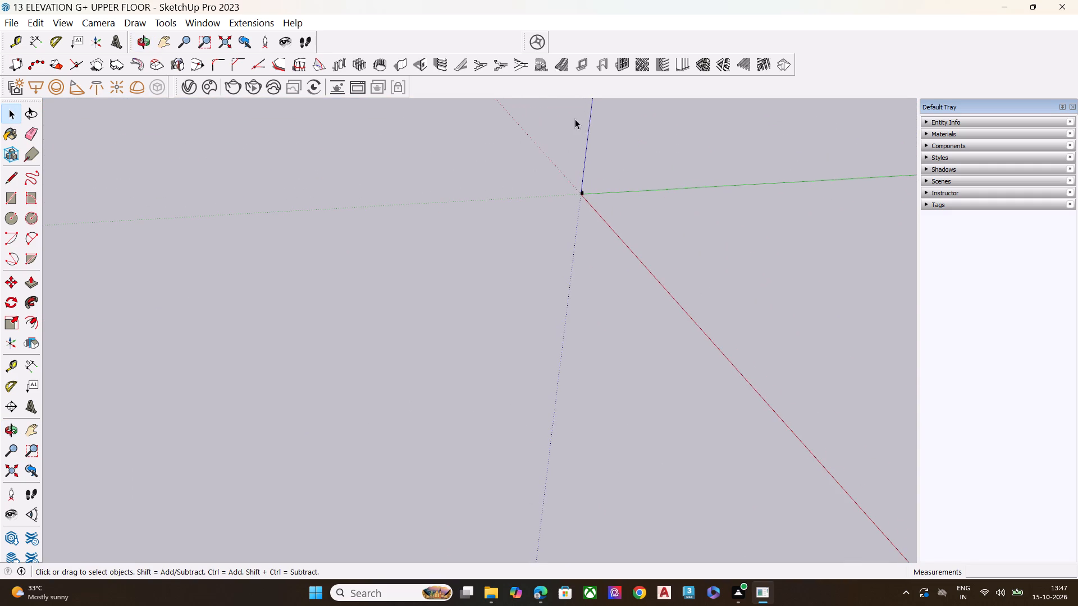
scroll(579, 146, up, 8)
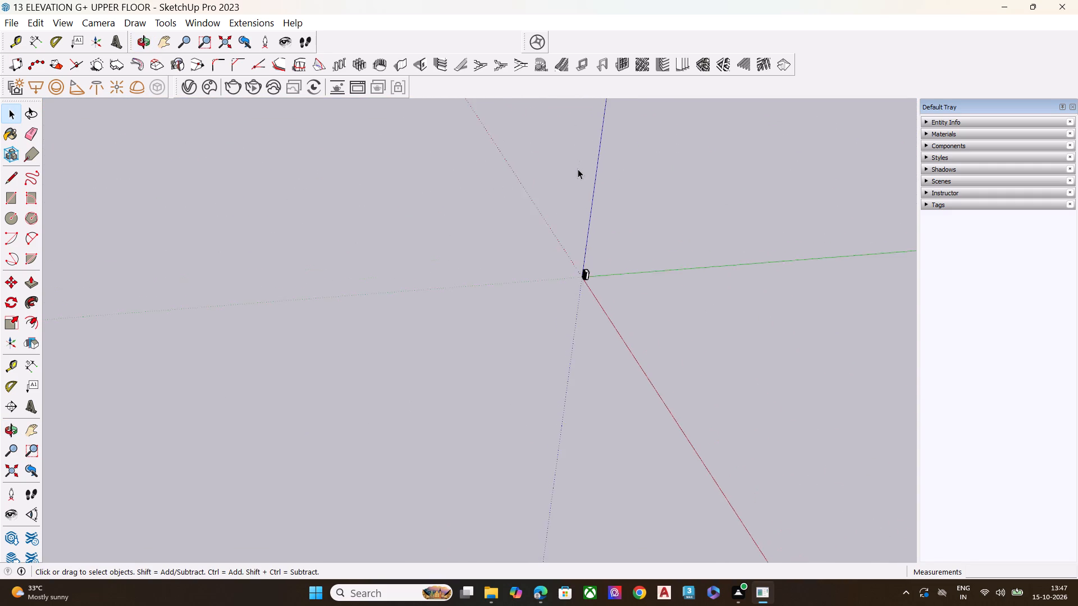
scroll(578, 169, up, 2)
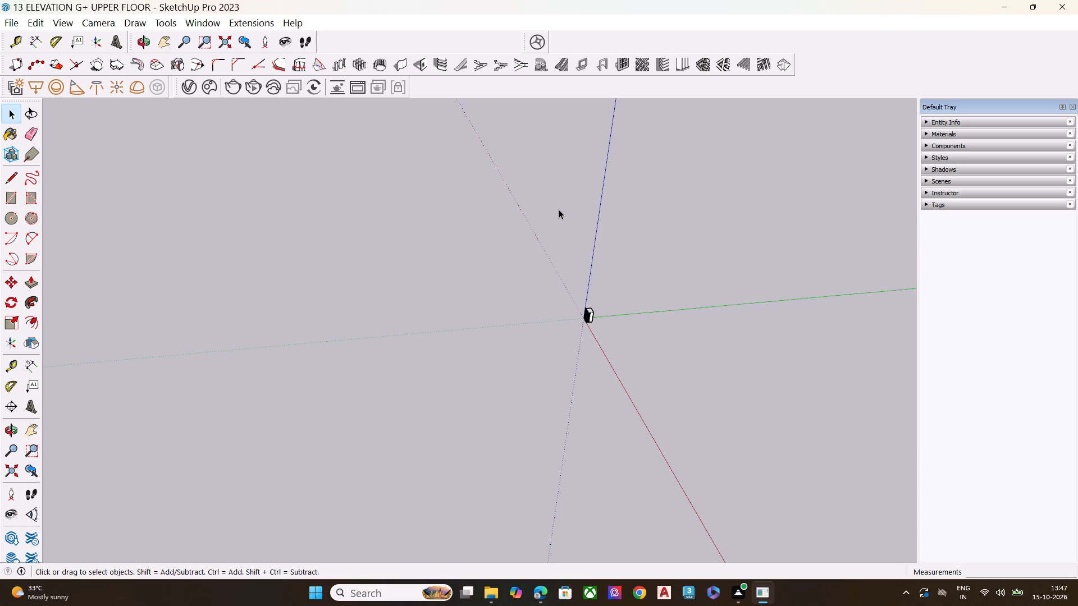
scroll(572, 246, up, 10)
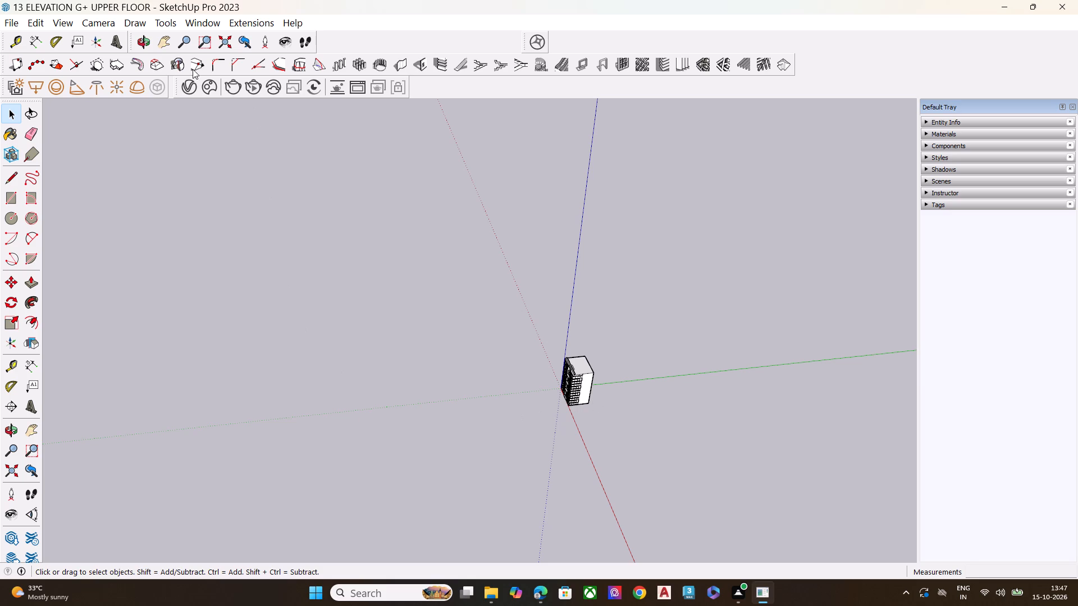
Set the camera's field of view to 20 degrees.
click(103, 22)
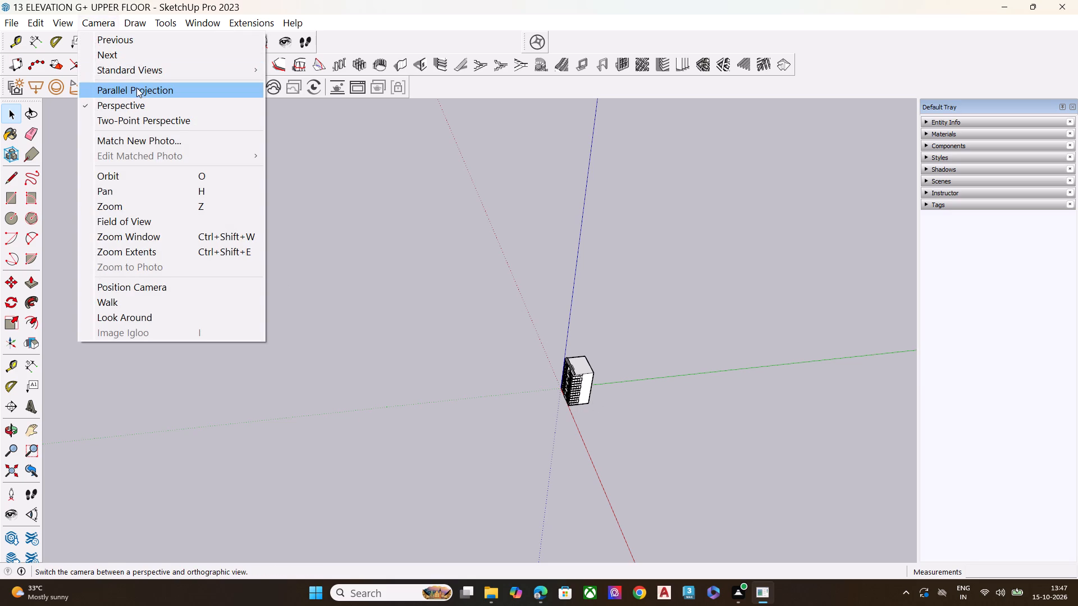
click(110, 215)
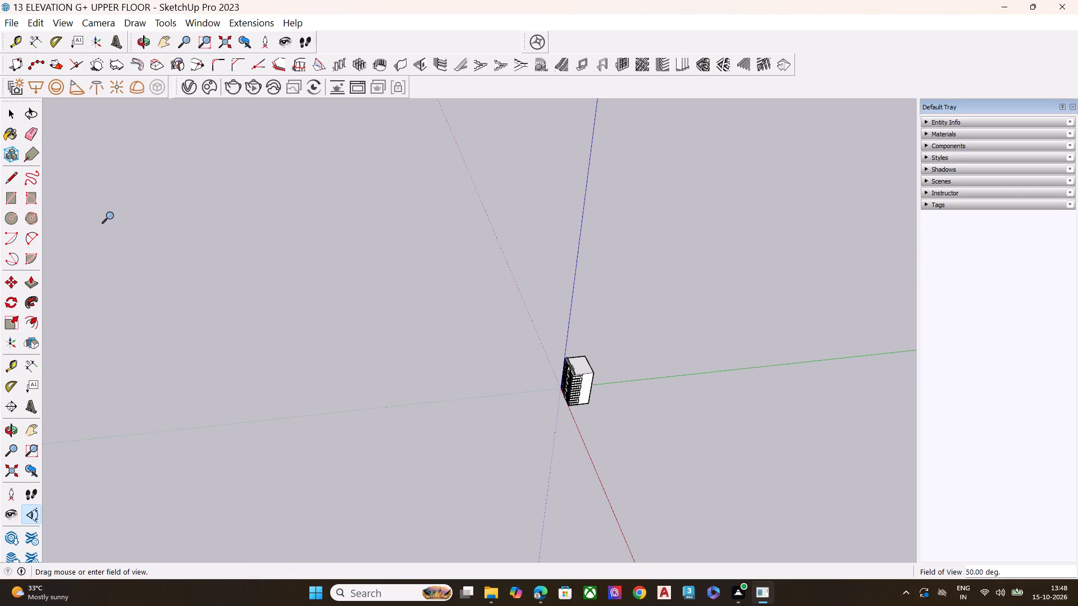
key(BackSpace)
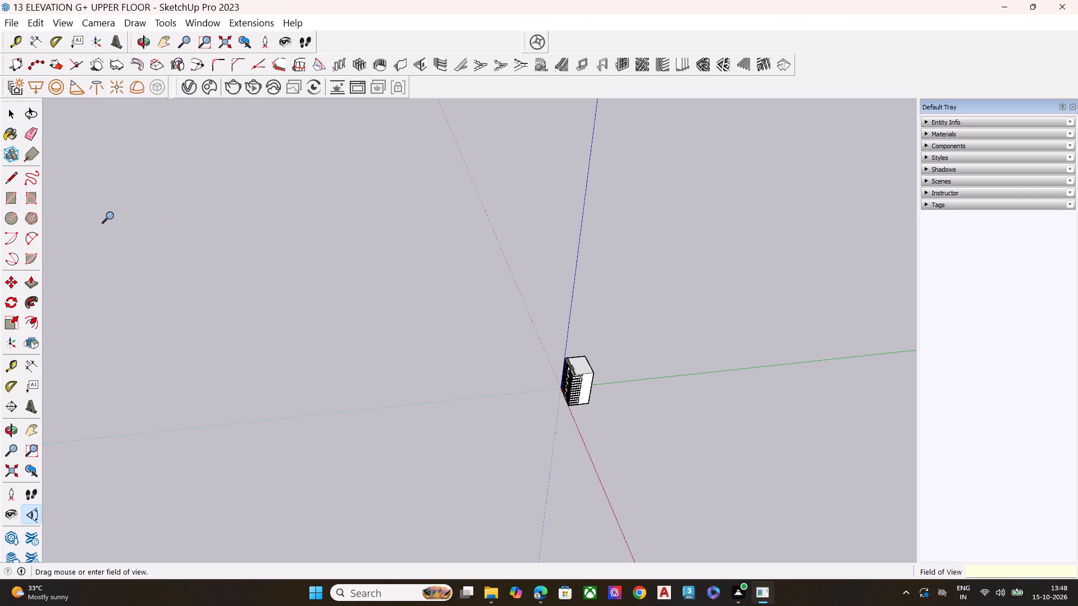
text(20)
key(Return)
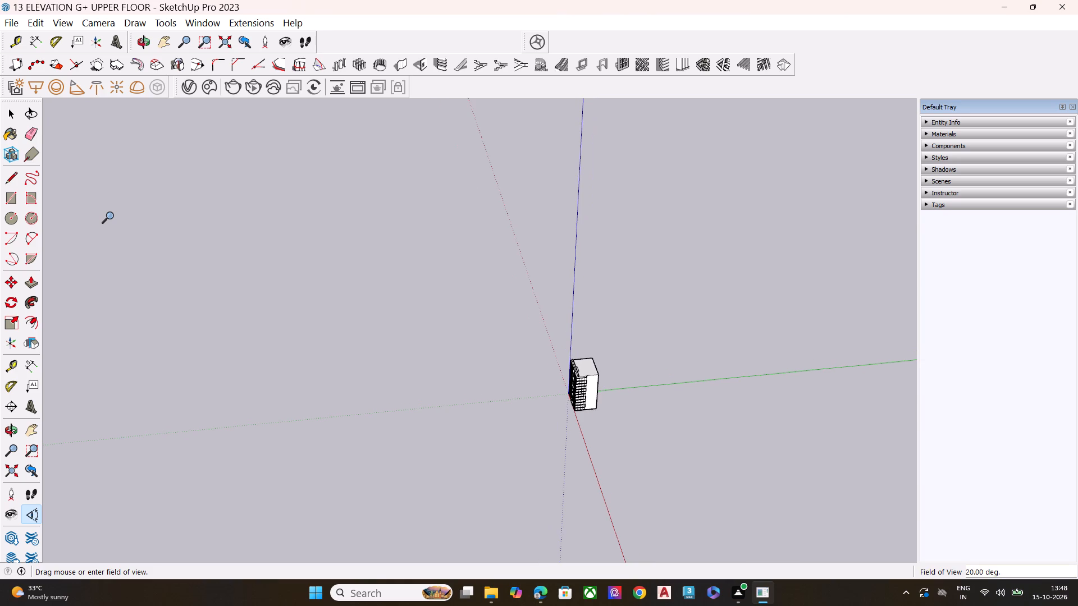
click(541, 308)
Examine the building's upper roof corner at close range with the narrowed field of view.
scroll(632, 374, up, 9)
middle_drag(528, 404, 423, 417)
scroll(423, 417, up, 1)
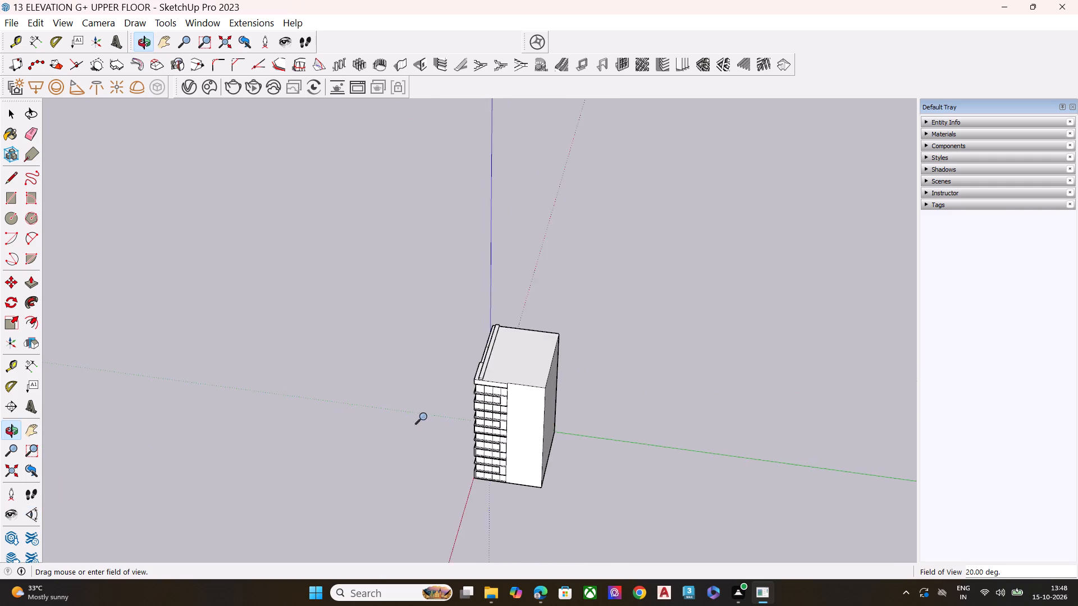
scroll(423, 416, up, 8)
scroll(633, 362, up, 8)
scroll(656, 346, down, 1)
scroll(656, 346, up, 3)
scroll(656, 346, down, 2)
scroll(656, 346, up, 10)
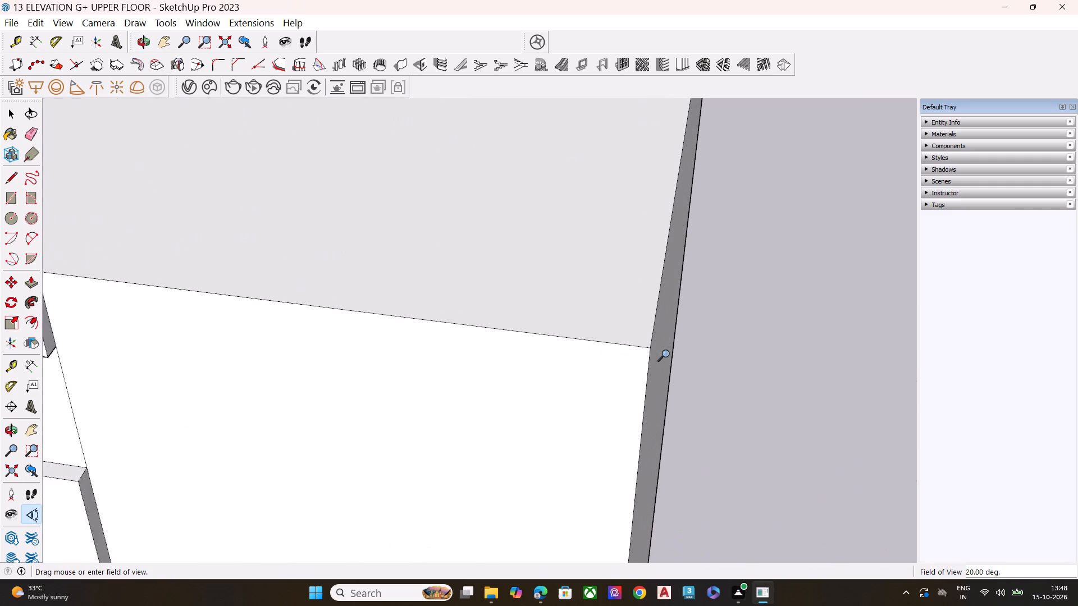
scroll(666, 353, up, 1)
scroll(666, 353, down, 1)
scroll(666, 353, up, 3)
scroll(614, 332, up, 16)
scroll(600, 348, down, 5)
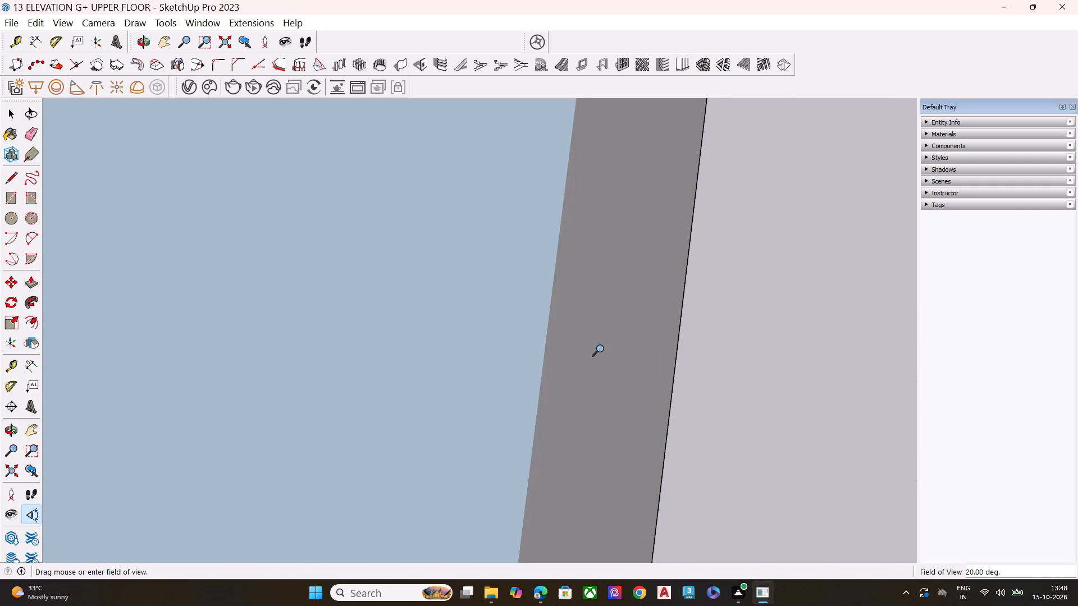
scroll(600, 348, down, 4)
scroll(600, 348, up, 3)
scroll(598, 348, down, 2)
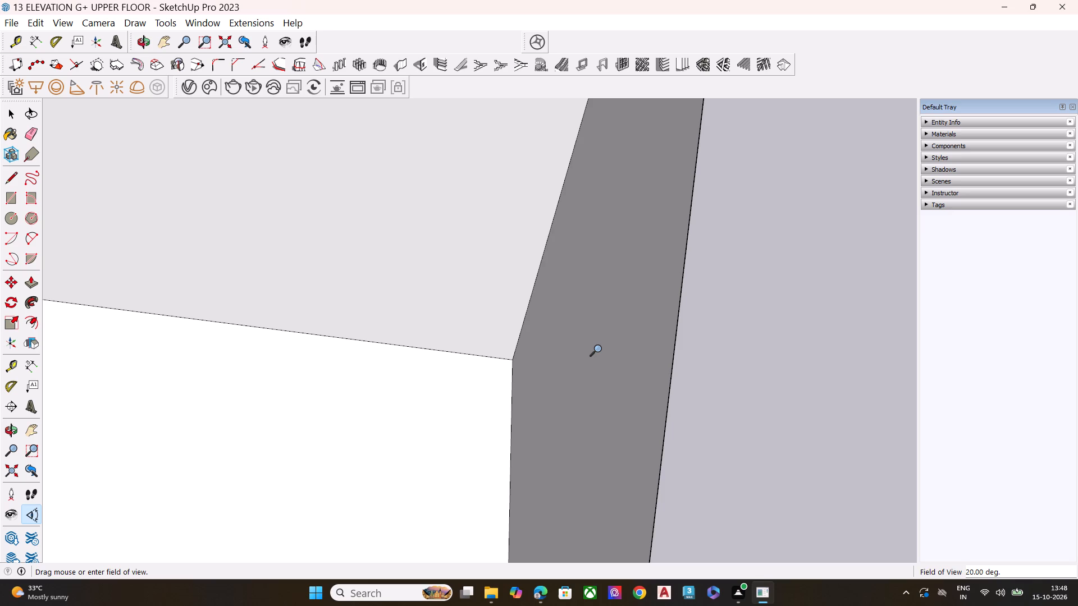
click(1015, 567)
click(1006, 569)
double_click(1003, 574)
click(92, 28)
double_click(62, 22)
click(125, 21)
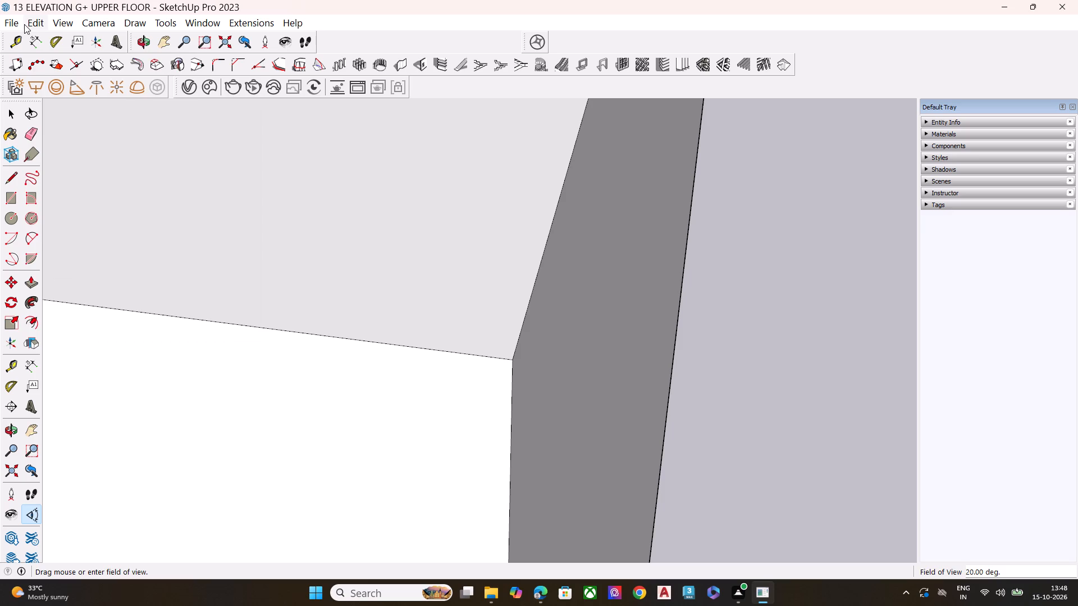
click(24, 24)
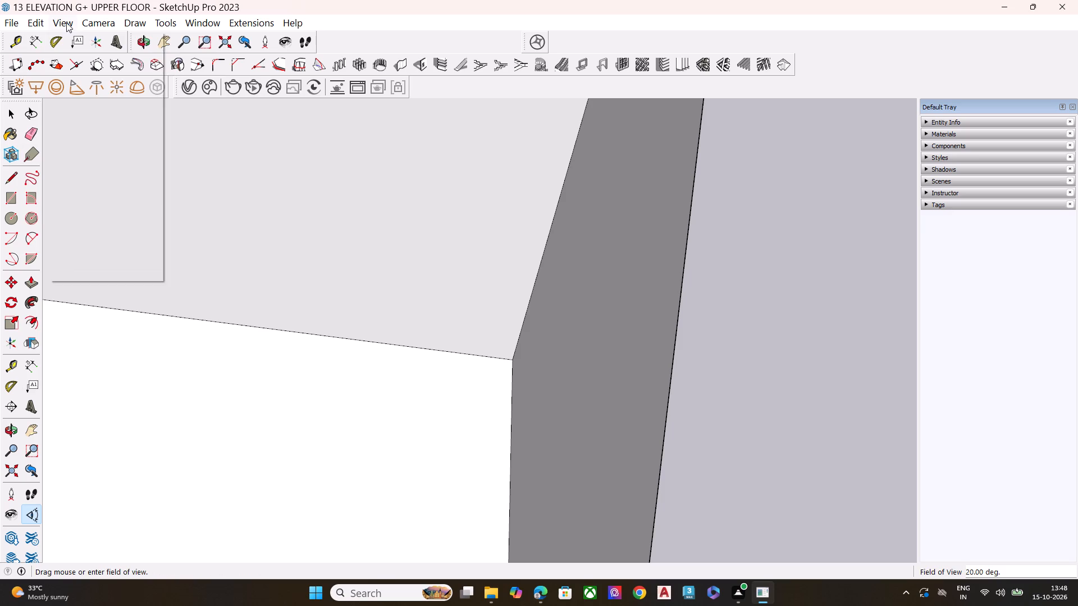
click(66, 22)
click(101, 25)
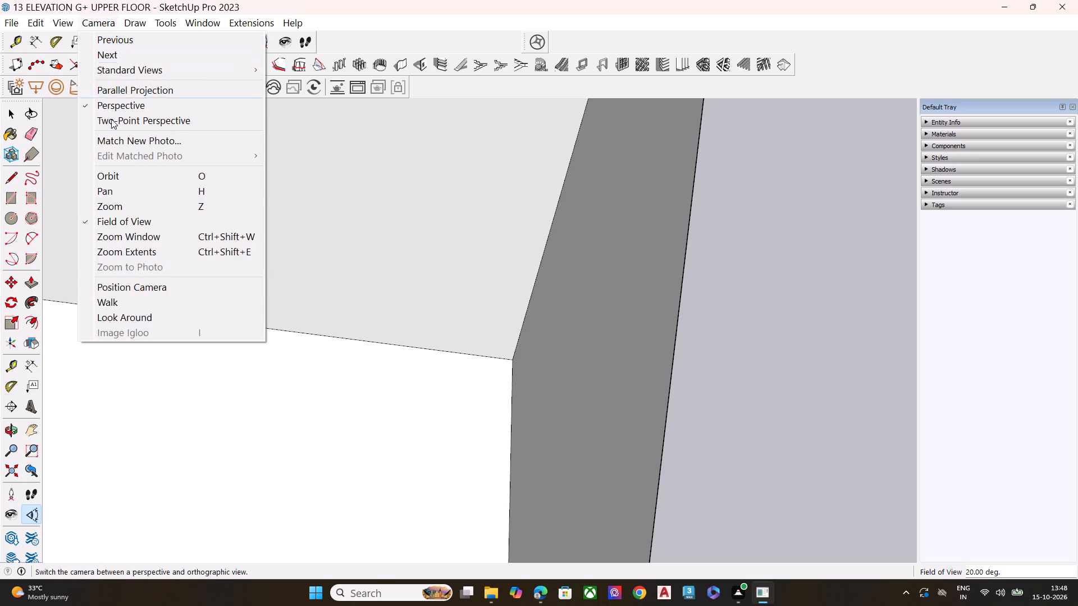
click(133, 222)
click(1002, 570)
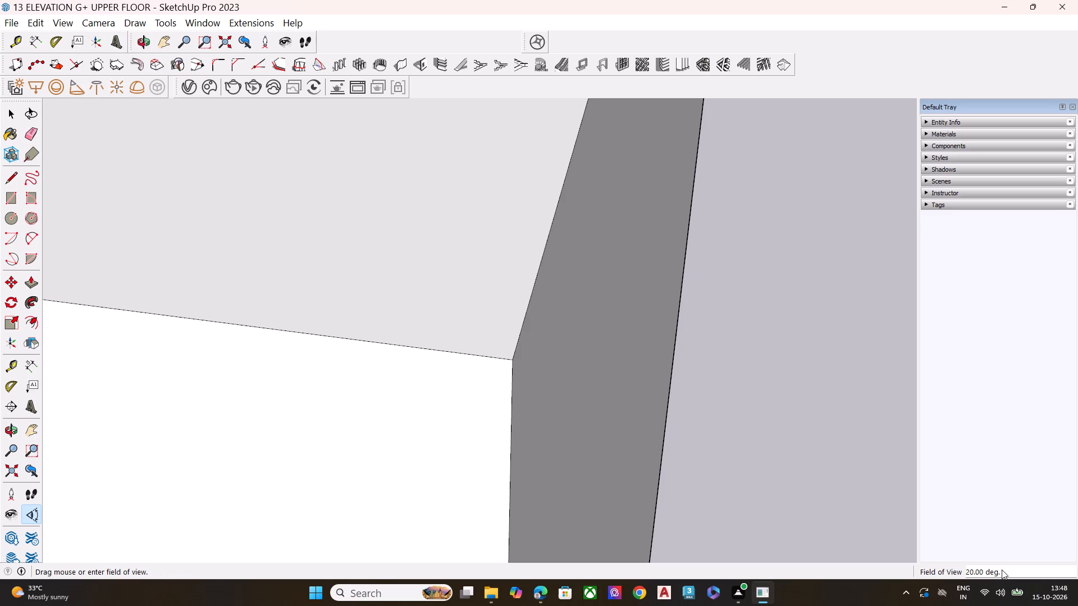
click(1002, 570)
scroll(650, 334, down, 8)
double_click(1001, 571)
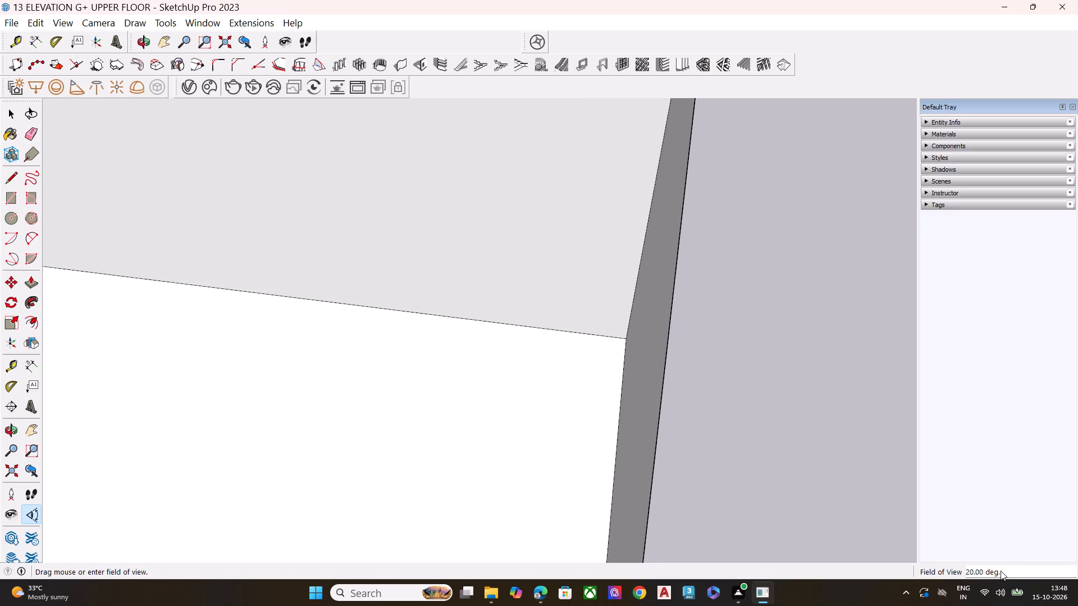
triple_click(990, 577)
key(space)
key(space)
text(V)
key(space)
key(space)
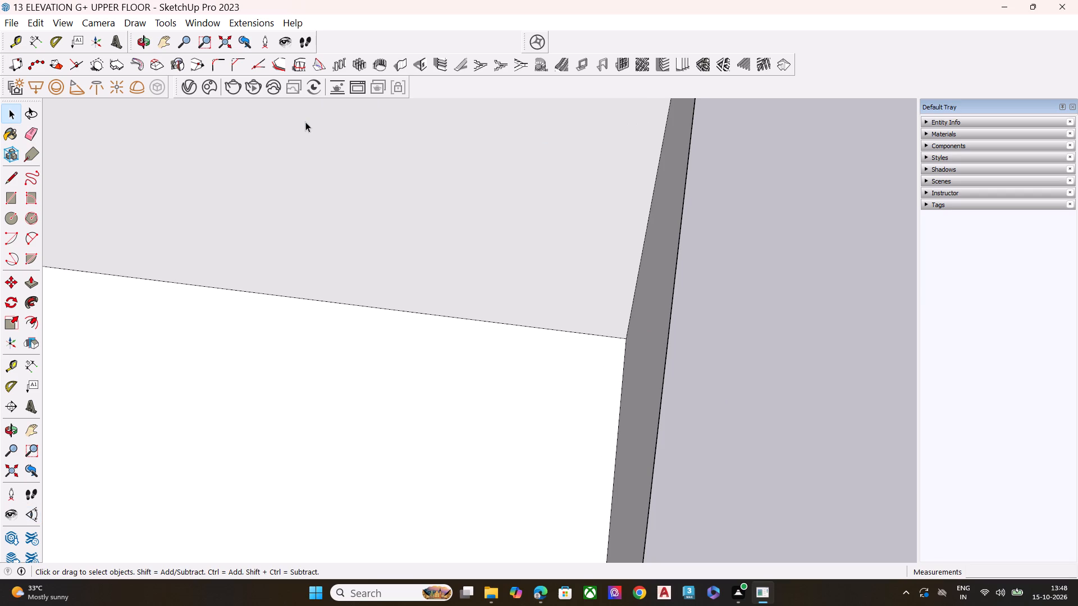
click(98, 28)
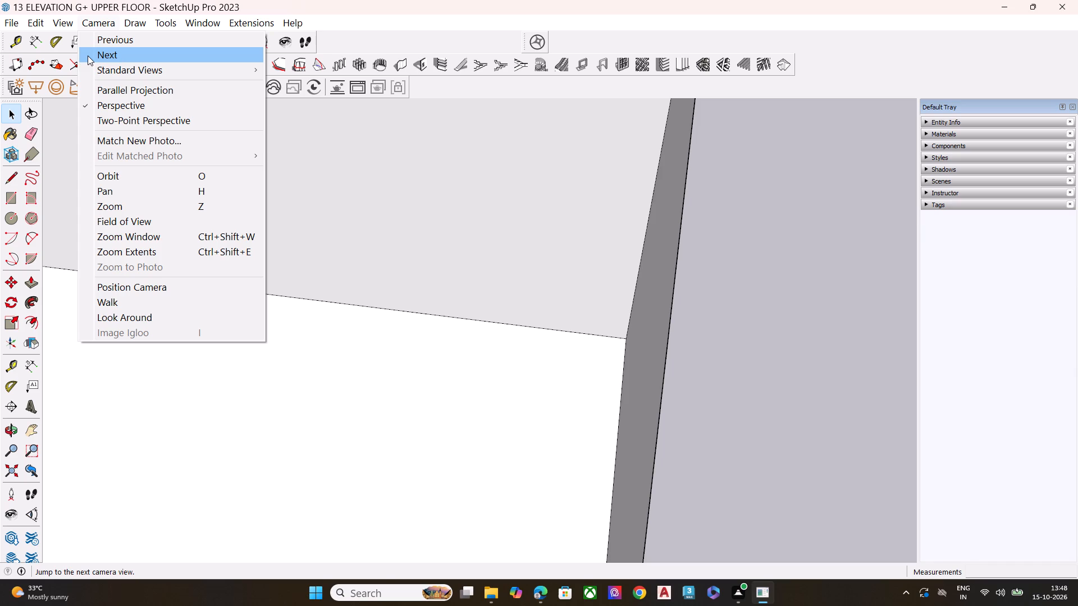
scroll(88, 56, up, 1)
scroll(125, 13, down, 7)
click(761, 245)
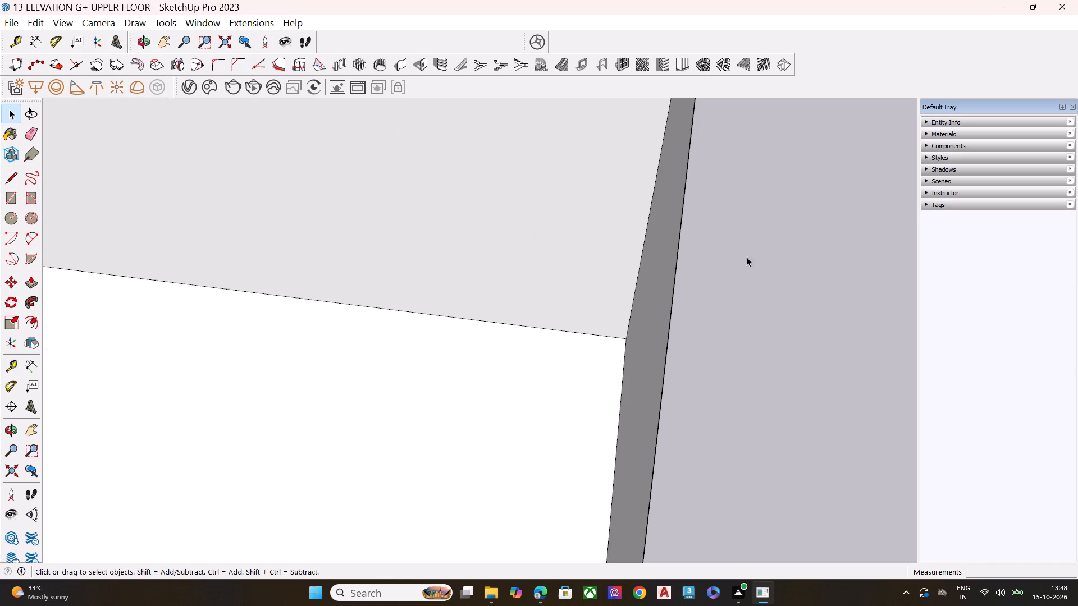
Inspect the balcony facade, plain side walls and roof corner at close range for clipped faces.
middle_drag(704, 284, 489, 290)
scroll(494, 279, up, 2)
scroll(492, 213, down, 8)
scroll(559, 325, up, 4)
scroll(563, 328, down, 2)
scroll(563, 328, up, 7)
scroll(484, 260, up, 16)
scroll(437, 231, down, 7)
scroll(460, 250, up, 7)
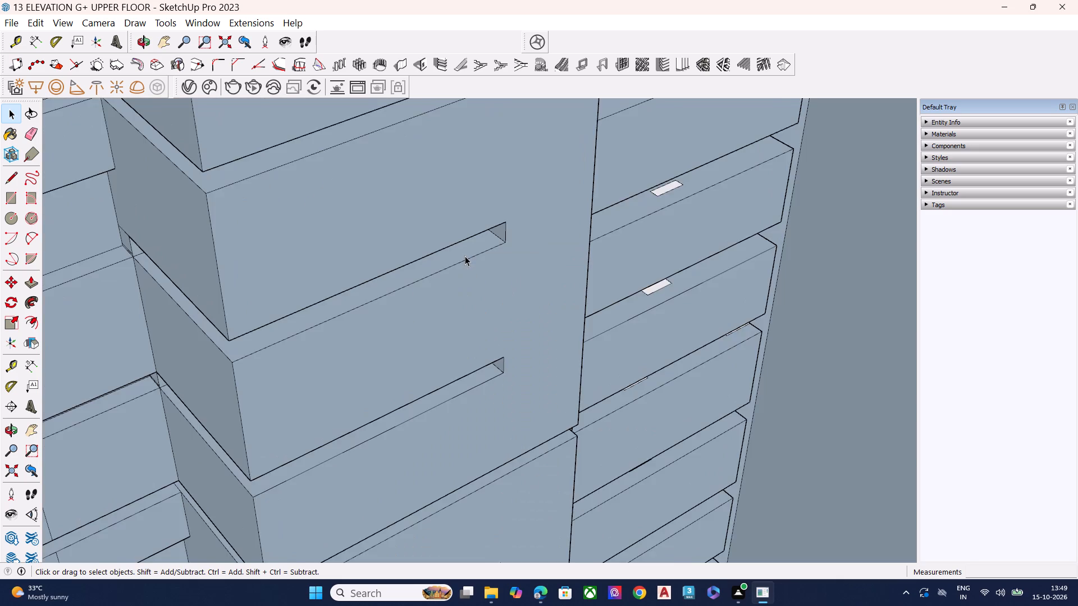
scroll(465, 256, down, 4)
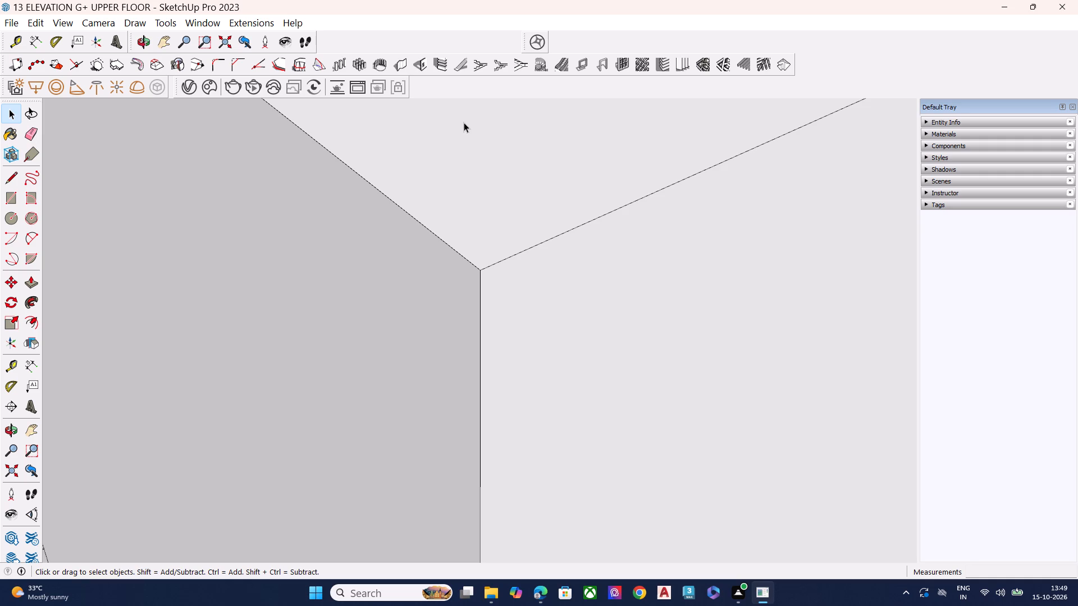
scroll(600, 284, down, 6)
scroll(536, 318, down, 1)
middle_drag(536, 318, 567, 279)
scroll(567, 279, up, 1)
Save the building model under its existing file name.
click(13, 27)
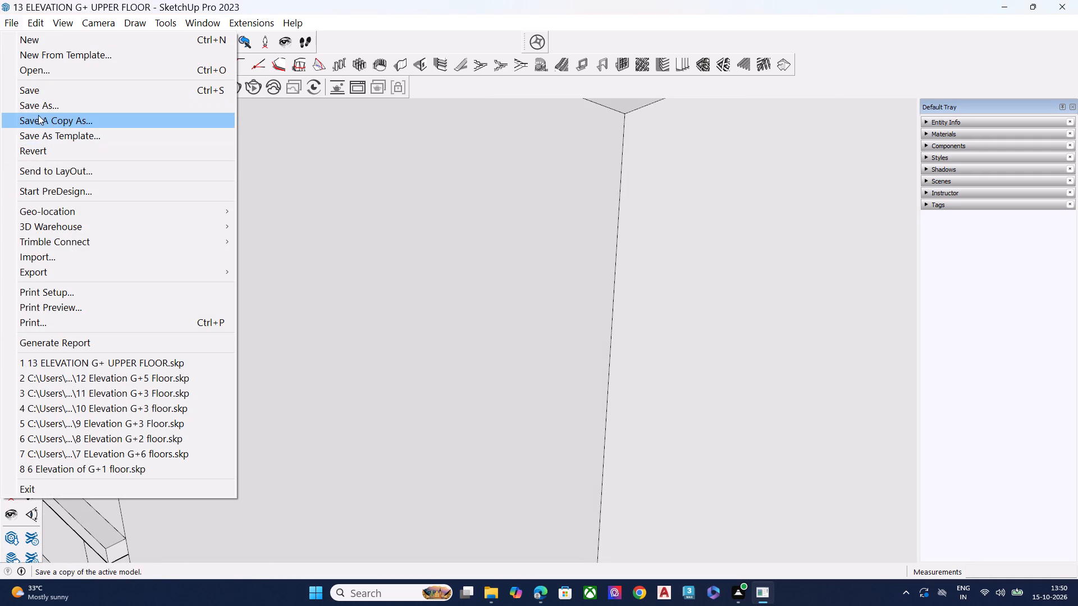
click(46, 94)
Review the whole building from the side and from the front balcony facade.
scroll(448, 282, down, 6)
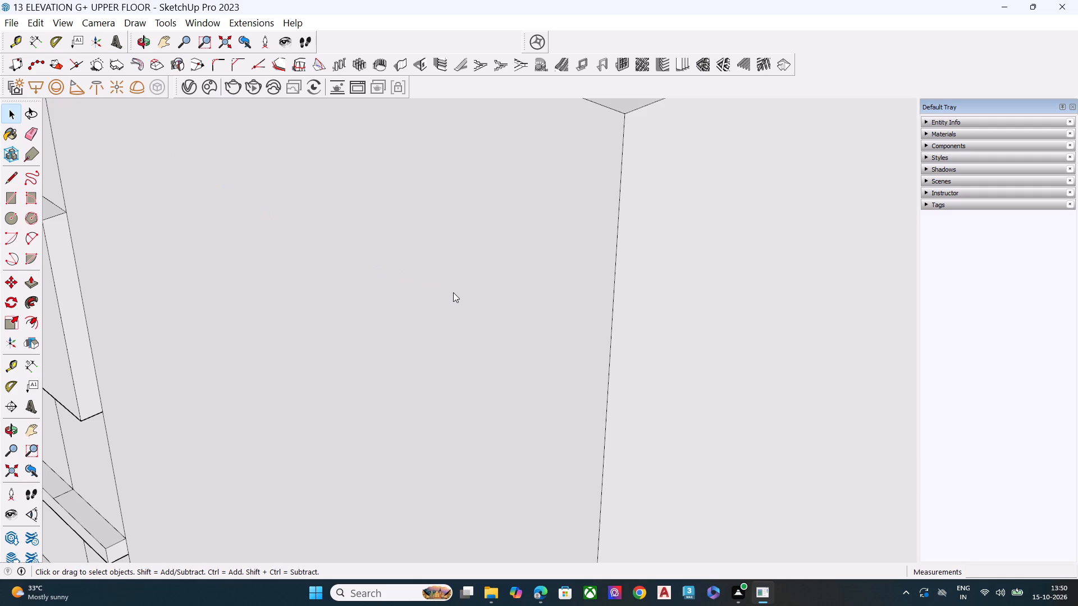
scroll(453, 292, down, 9)
scroll(456, 230, down, 3)
scroll(456, 230, up, 1)
scroll(456, 230, down, 2)
scroll(456, 230, up, 1)
scroll(459, 230, down, 7)
scroll(485, 228, up, 1)
scroll(486, 231, down, 5)
middle_drag(459, 345, 764, 237)
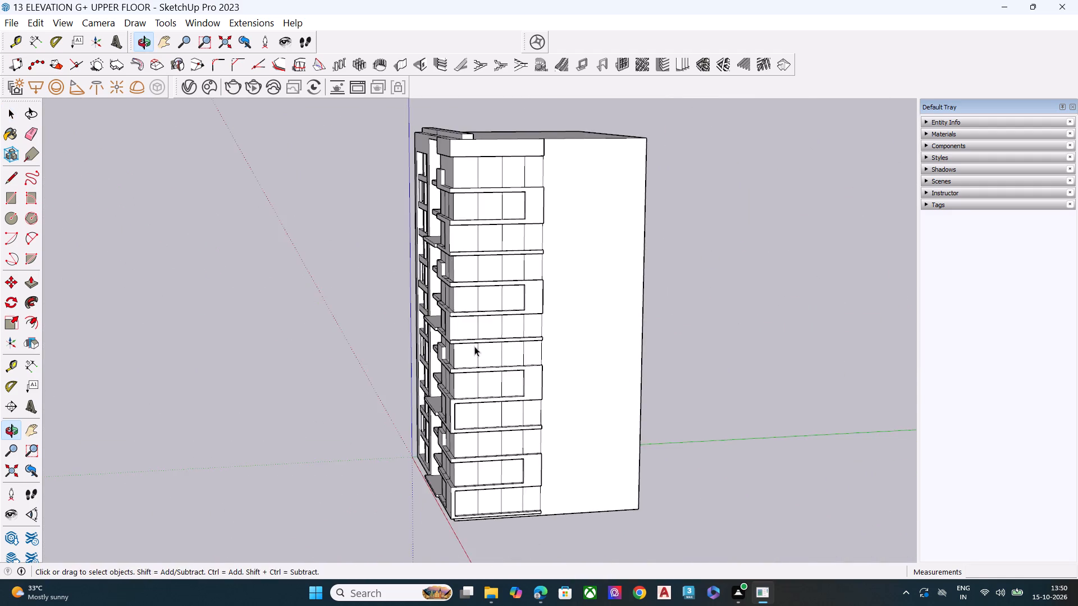
middle_drag(448, 351, 630, 360)
scroll(681, 511, up, 1)
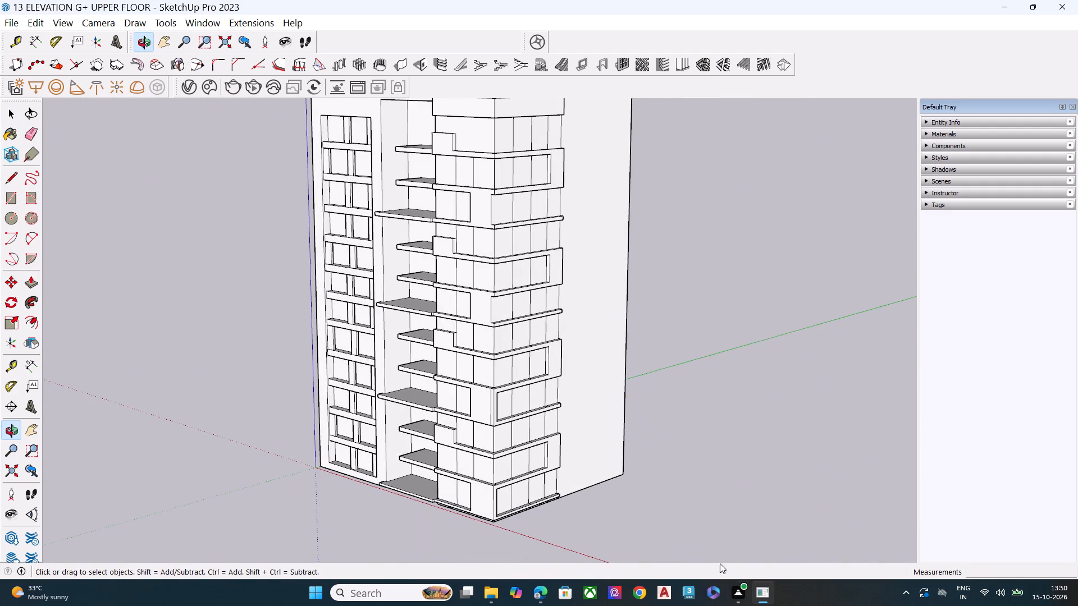
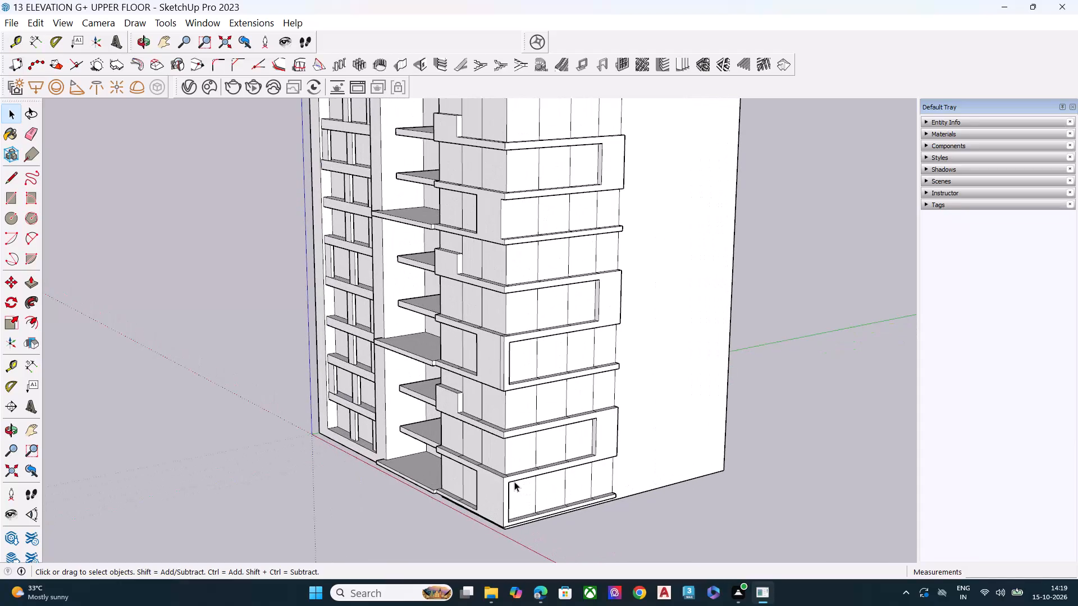
Examine the building's lower corner floors and balconies, including a raised side view of the whole block.
scroll(576, 410, down, 1)
scroll(576, 410, up, 1)
scroll(576, 410, down, 2)
scroll(576, 410, up, 1)
scroll(576, 410, down, 4)
scroll(487, 447, up, 2)
middle_drag(486, 447, 561, 421)
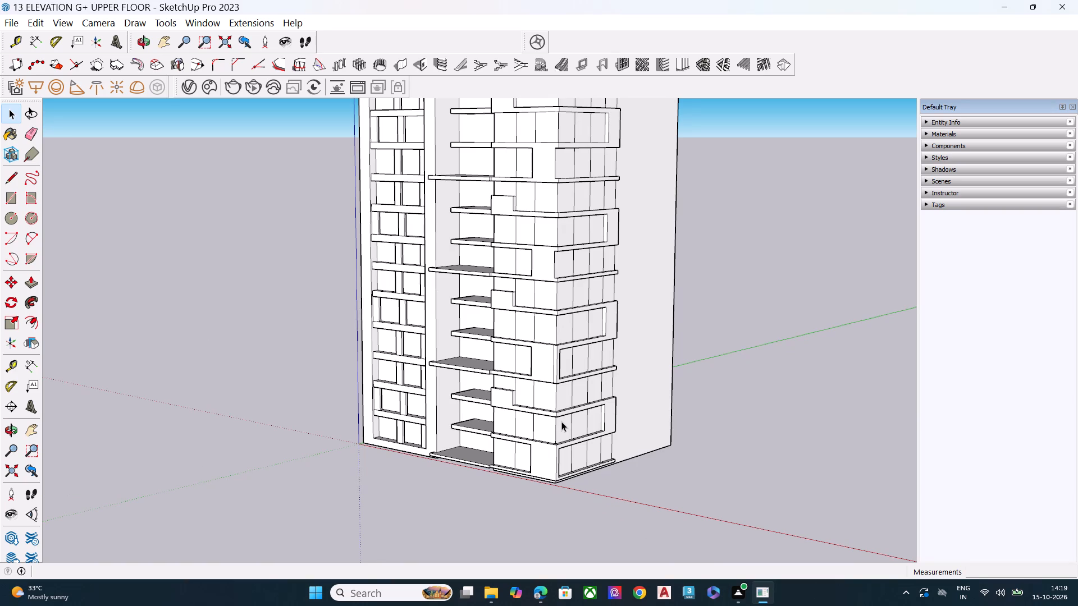
scroll(561, 421, down, 5)
middle_drag(588, 462, 327, 525)
middle_drag(491, 518, 514, 514)
key(space)
click(506, 520)
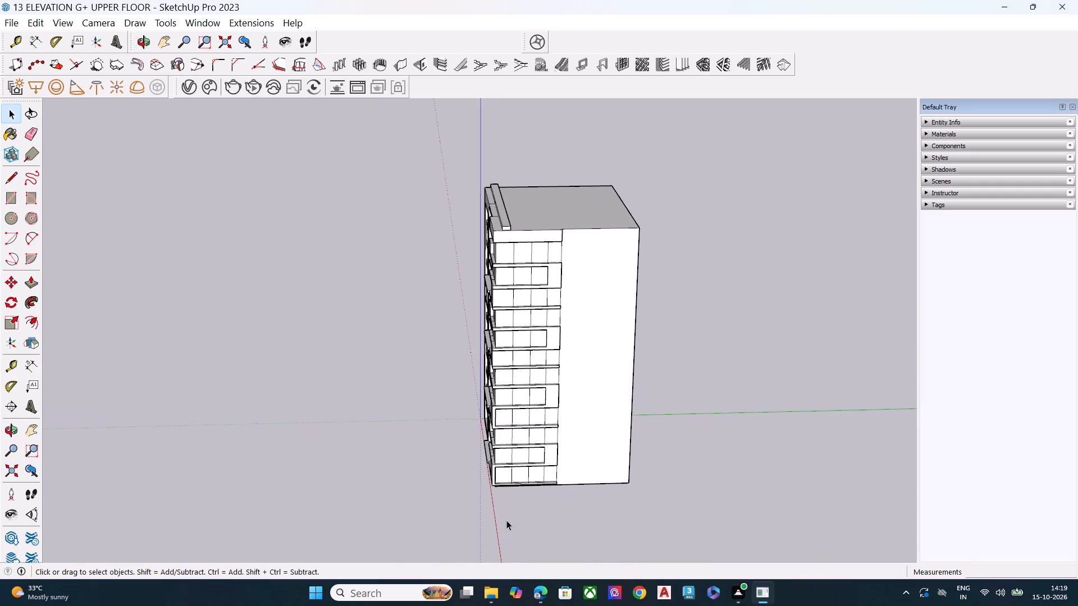
Inspect the building's front corner from below, including its underside, and the upper balcony floors and roof edge at closer range.
middle_drag(445, 520, 633, 517)
scroll(619, 508, up, 8)
scroll(522, 498, down, 4)
scroll(516, 499, up, 1)
scroll(516, 499, down, 1)
scroll(516, 499, up, 1)
scroll(516, 499, down, 3)
middle_drag(479, 423, 501, 239)
scroll(506, 261, up, 1)
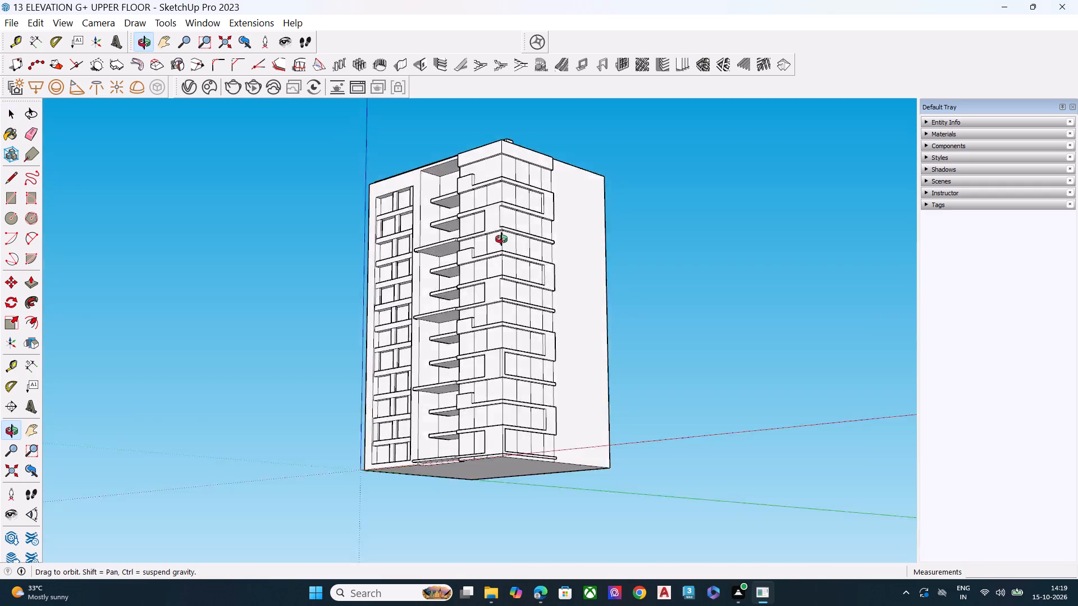
middle_drag(501, 239, 494, 221)
scroll(501, 239, up, 8)
scroll(497, 301, down, 2)
scroll(498, 359, up, 3)
scroll(498, 364, down, 5)
middle_drag(494, 400, 535, 554)
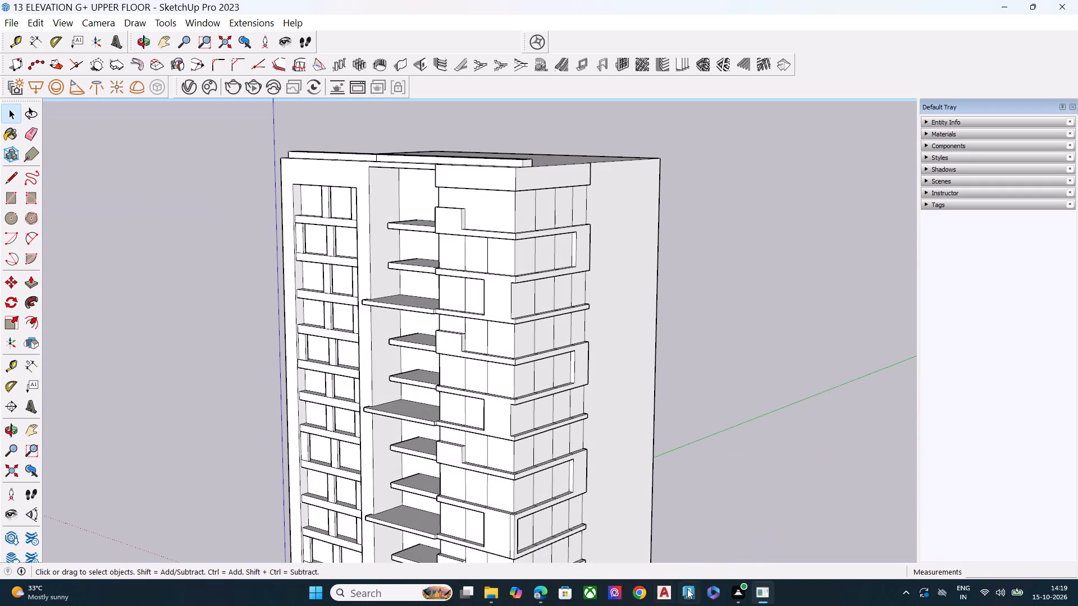
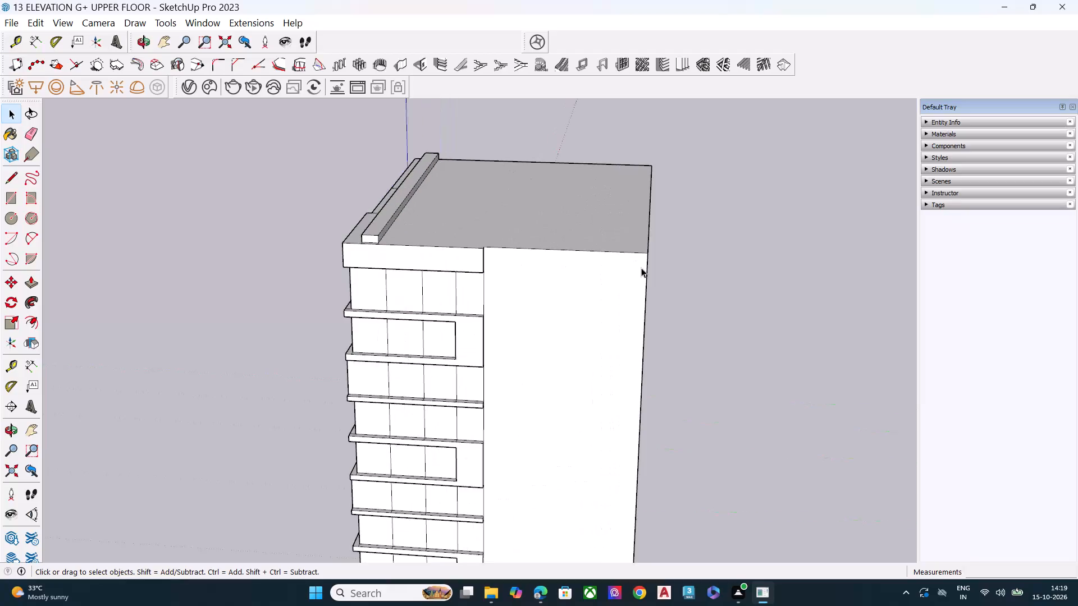
Examine the blank rear corner of the roof at close range for clipping.
scroll(641, 268, up, 4)
middle_drag(590, 278, 446, 295)
scroll(482, 267, up, 17)
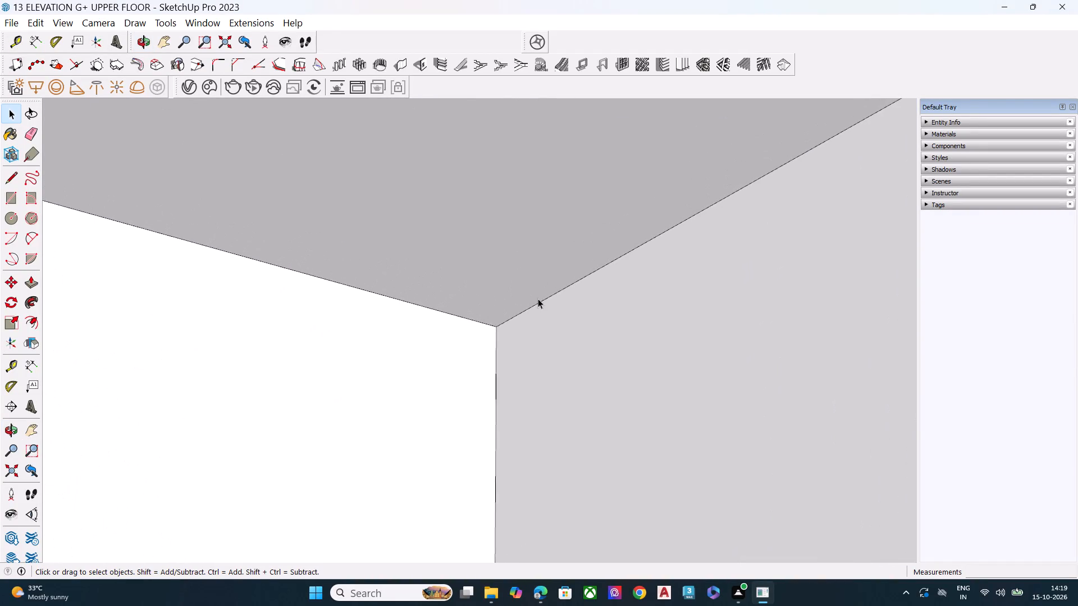
scroll(538, 299, up, 4)
scroll(451, 343, up, 9)
scroll(454, 374, down, 9)
scroll(470, 231, down, 17)
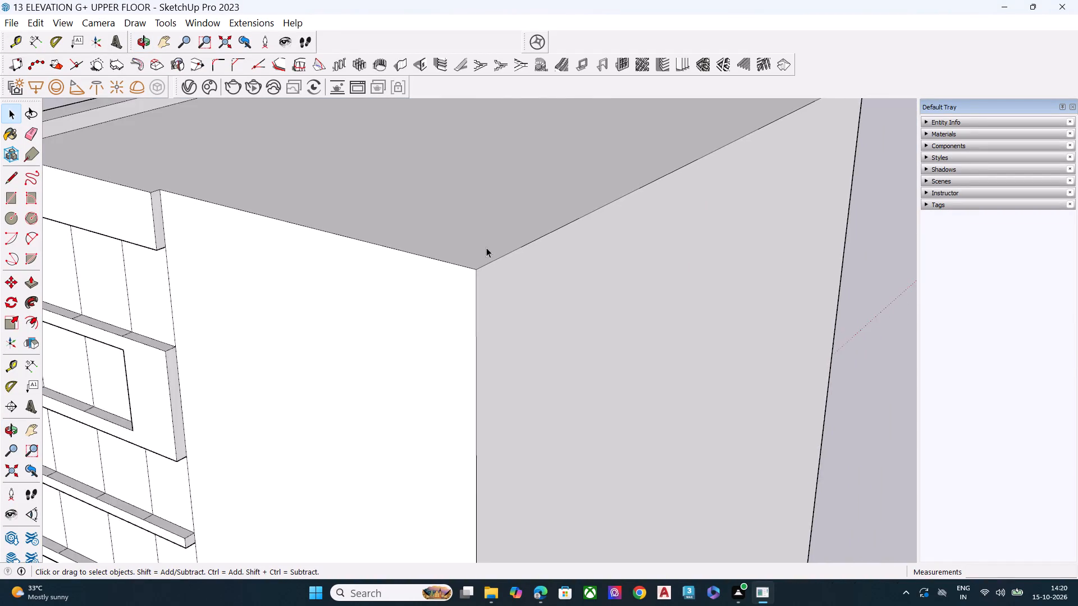
scroll(486, 247, down, 3)
scroll(487, 251, up, 1)
scroll(488, 253, down, 5)
Examine the whole block from the front facade, its blank side wall and a raised view of the balcony corner.
middle_drag(347, 385, 648, 351)
middle_drag(349, 383, 633, 365)
scroll(569, 313, down, 7)
middle_drag(502, 376, 610, 356)
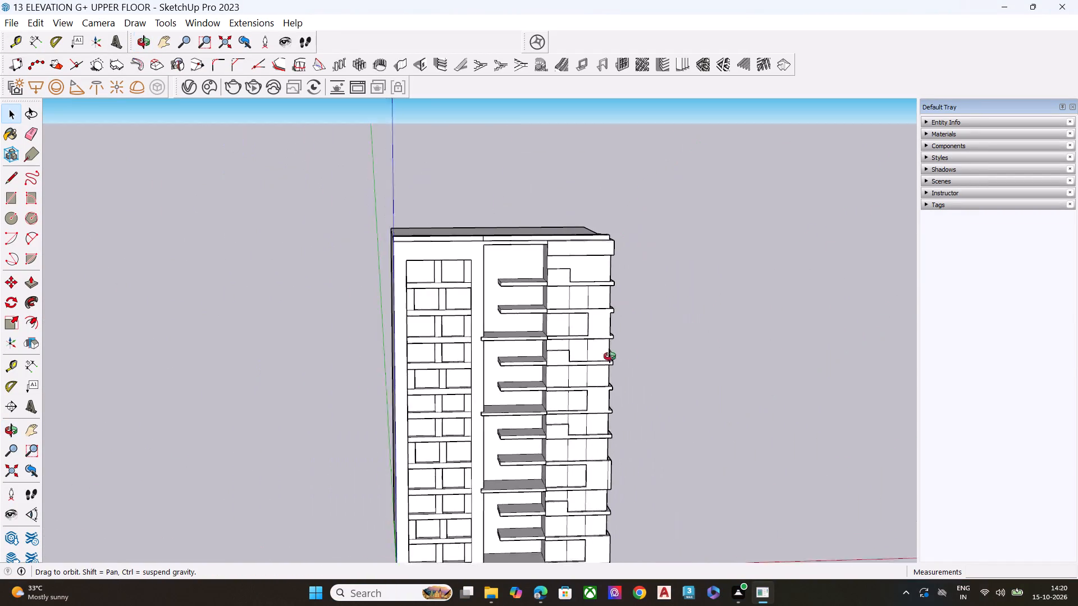
middle_drag(610, 356, 648, 357)
middle_drag(504, 488, 590, 456)
scroll(516, 284, down, 6)
scroll(515, 469, up, 2)
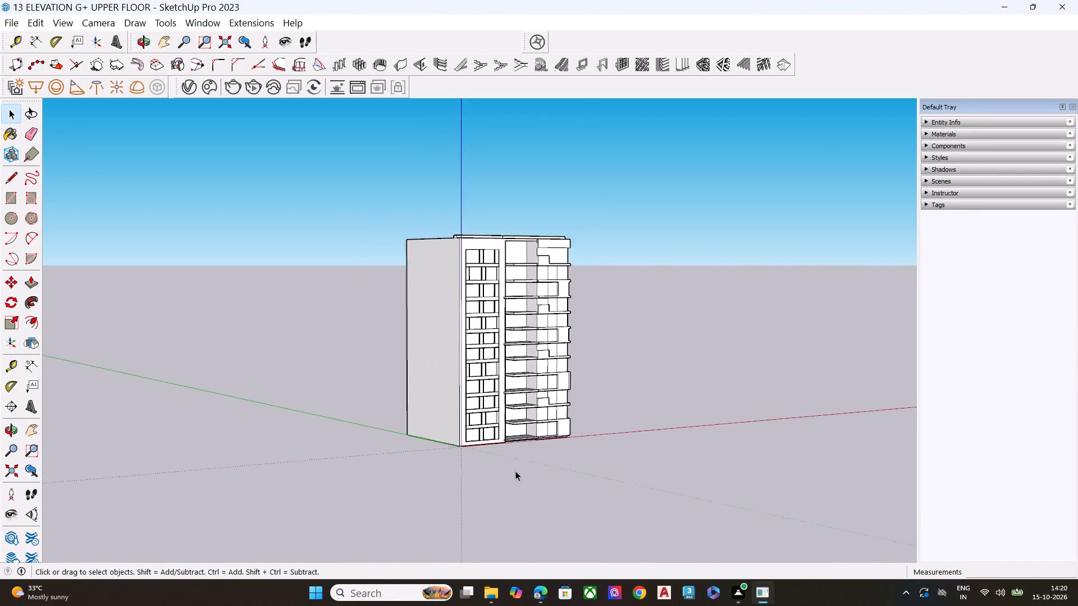
scroll(515, 471, up, 5)
scroll(515, 471, down, 4)
scroll(514, 260, up, 7)
scroll(514, 260, down, 5)
middle_drag(543, 264, 540, 274)
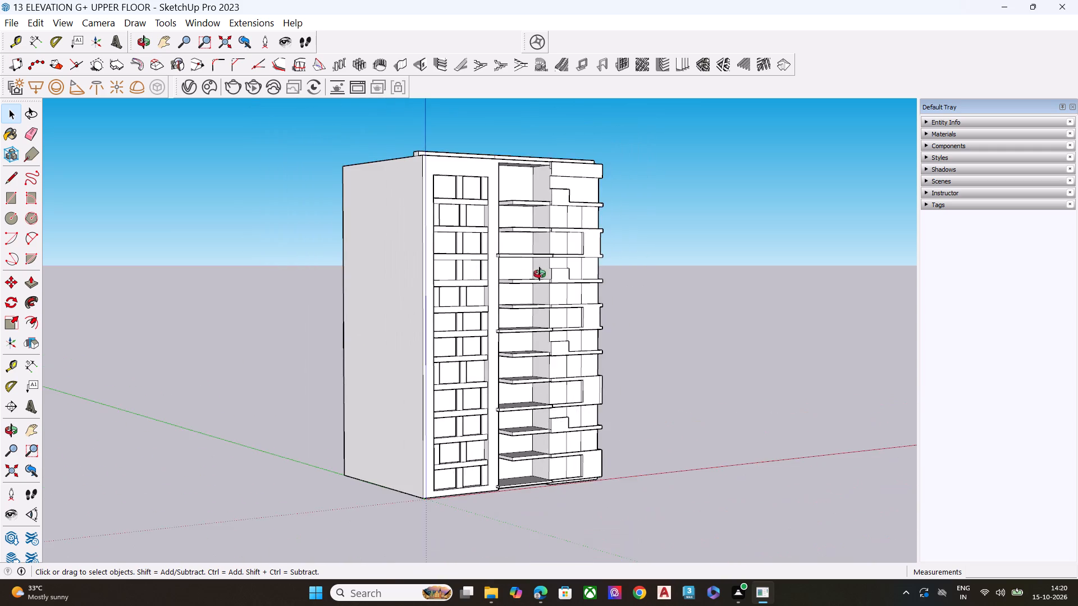
middle_drag(540, 274, 150, 460)
middle_drag(448, 420, 384, 415)
Undo the recent edits one after another, back through the changes to the top-floor louvre panel and the separate ground slab.
key(ctrl+z)
key(ctrl+z)
key(ctrl+z)
key(ctrl+z)
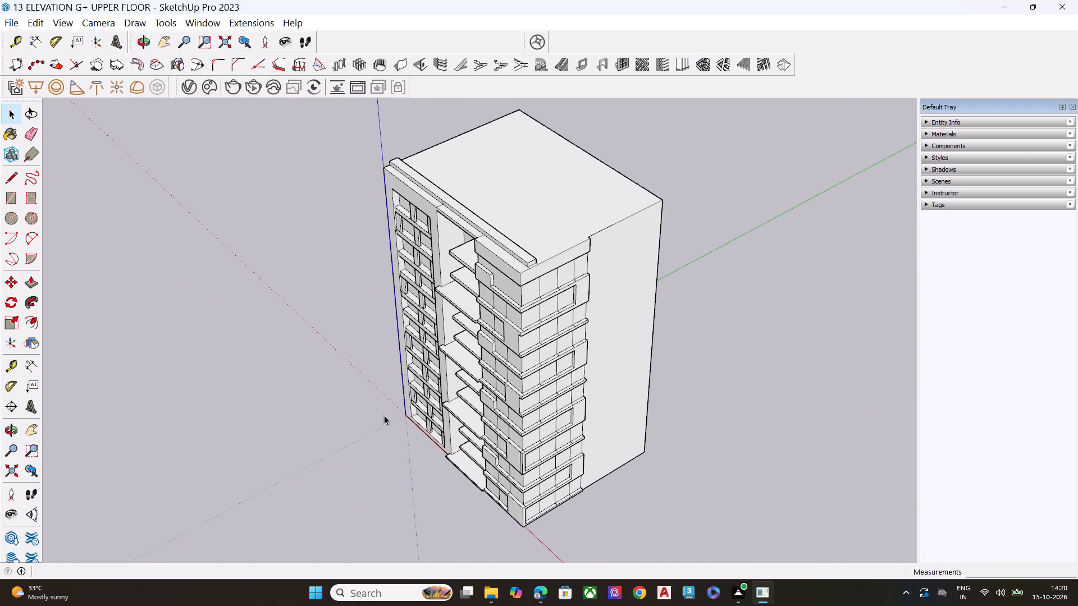
key(ctrl+z)
key(ctrl+z)
key(ctrl+z)
key(ctrl+z)
key(ctrl+z)
key(ctrl+z)
key(ctrl+z)
key(ctrl+z)
key(ctrl+z)
key(ctrl+z)
key(ctrl+z)
key(ctrl+z)
key(ctrl+z)
key(ctrl+z)
key(ctrl+z)
key(ctrl+z)
key(ctrl+z)
key(ctrl+z)
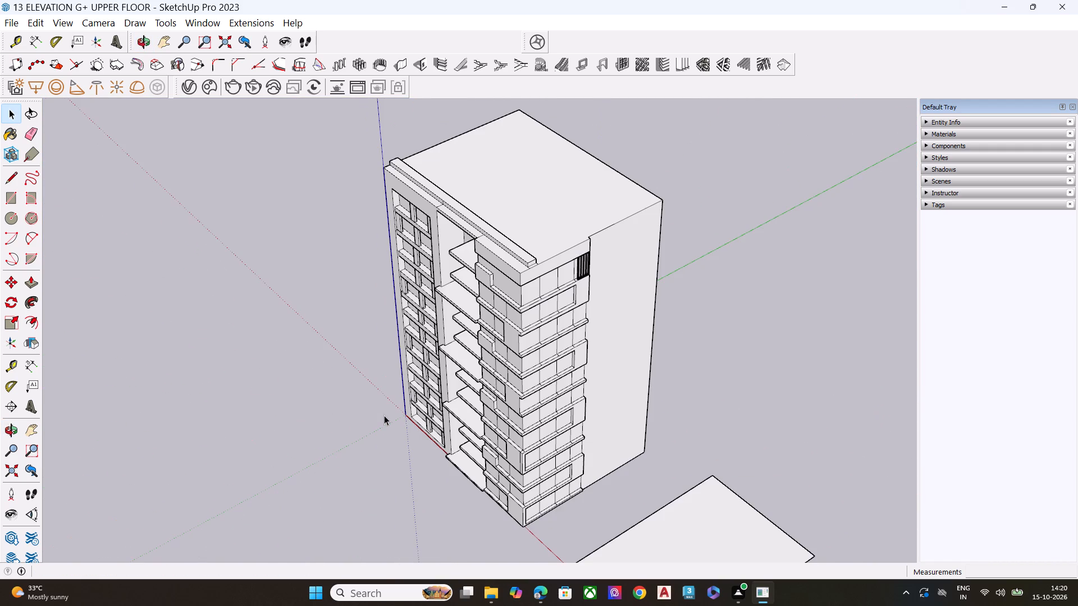
key(ctrl+z)
key(ctrl+z)
key(ctrl+z)
Undo further earlier edits, including those involving the separate slab and its parts and the building's position relative to the origin.
ctrl+scroll(559, 312, down, 2)
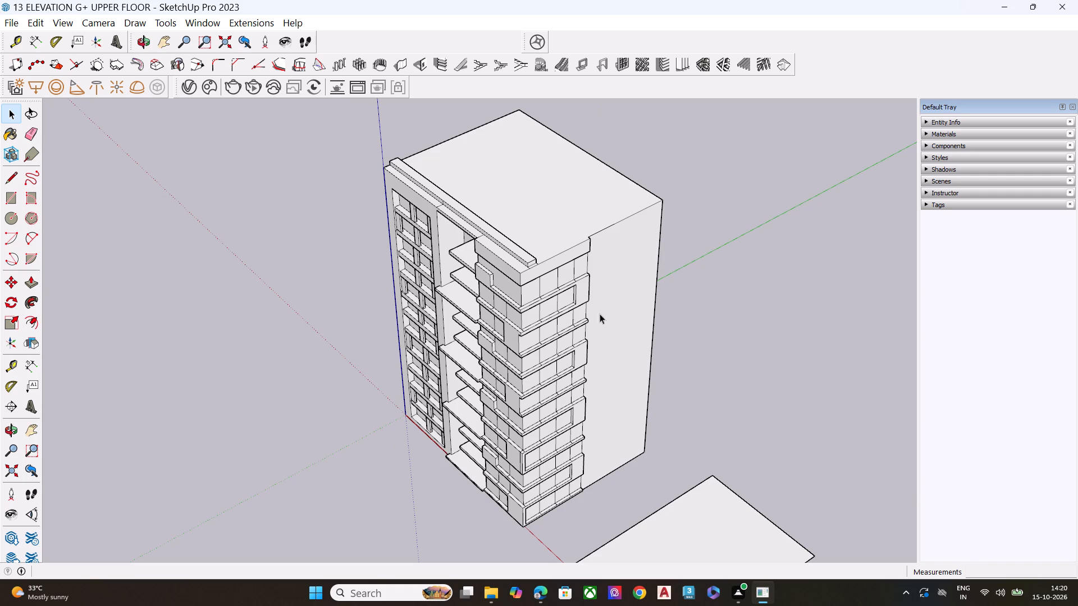
ctrl+scroll(600, 314, down, 3)
scroll(550, 284, down, 13)
key(ctrl+z)
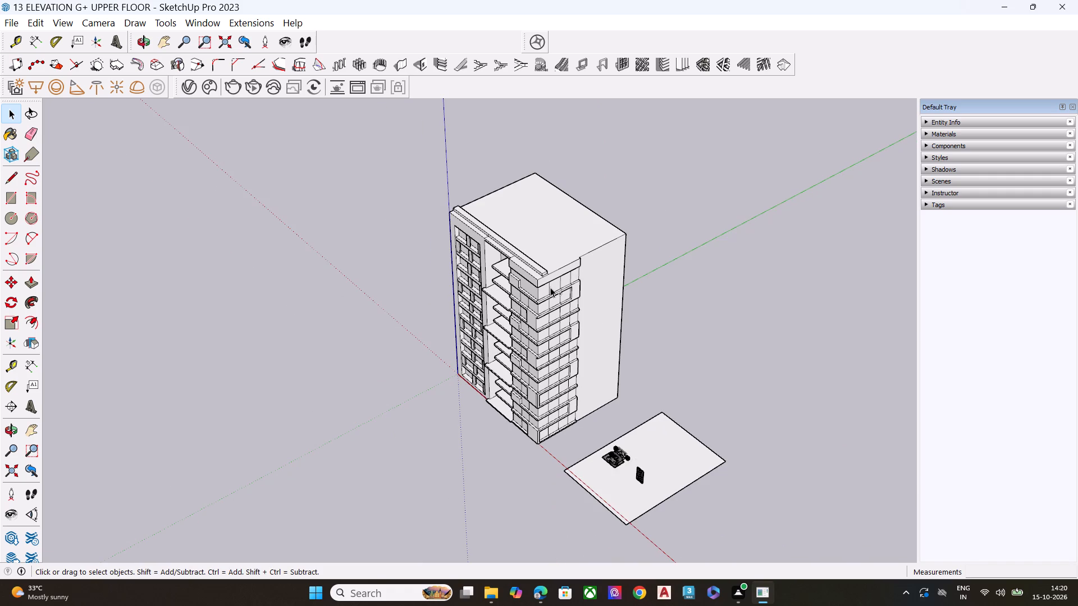
ctrl+scroll(622, 501, up, 1)
key(ctrl+z)
key(ctrl+z)
key(ctrl+z)
key(ctrl+z)
key(ctrl+z)
key(ctrl+z)
key(ctrl+z)
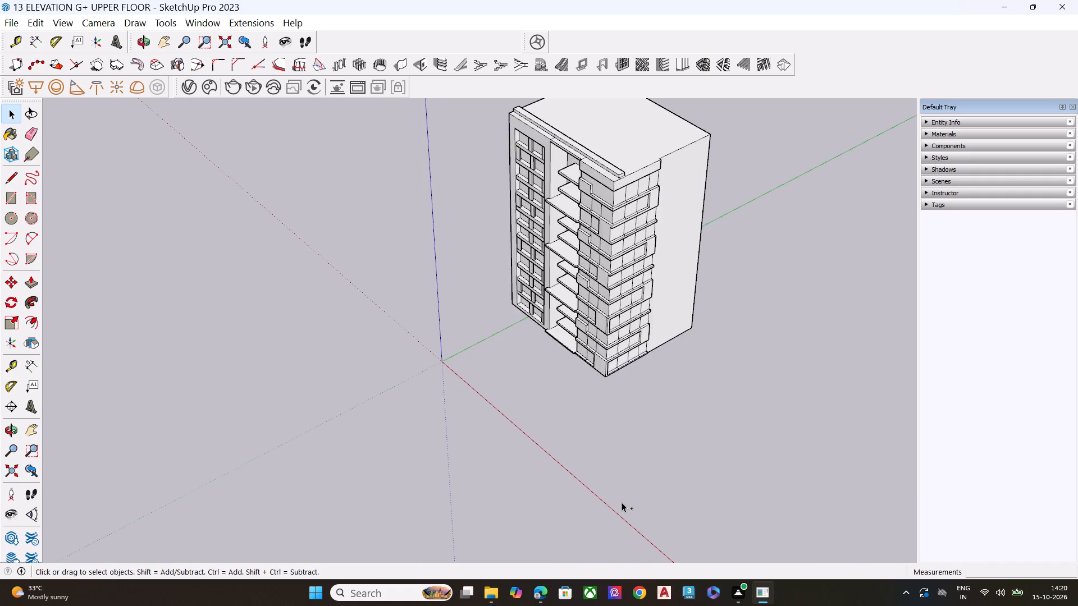
key(ctrl+z)
key(ctrl+z)
key(ctrl+z)
key(ctrl+z)
key(ctrl+z)
key(ctrl+z)
key(ctrl+z)
key(ctrl+z)
key(ctrl+z)
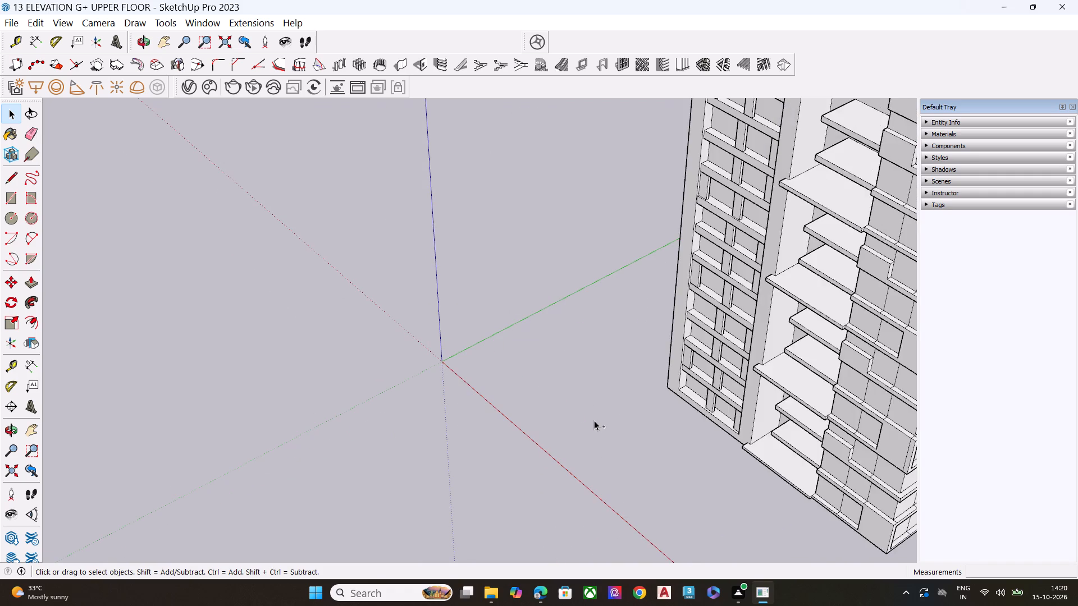
key(ctrl+z)
key(ctrl+z)
key(ctrl+z)
key(ctrl+z)
Check the rear roof corner of the restored building for clipping at close range.
scroll(504, 385, down, 17)
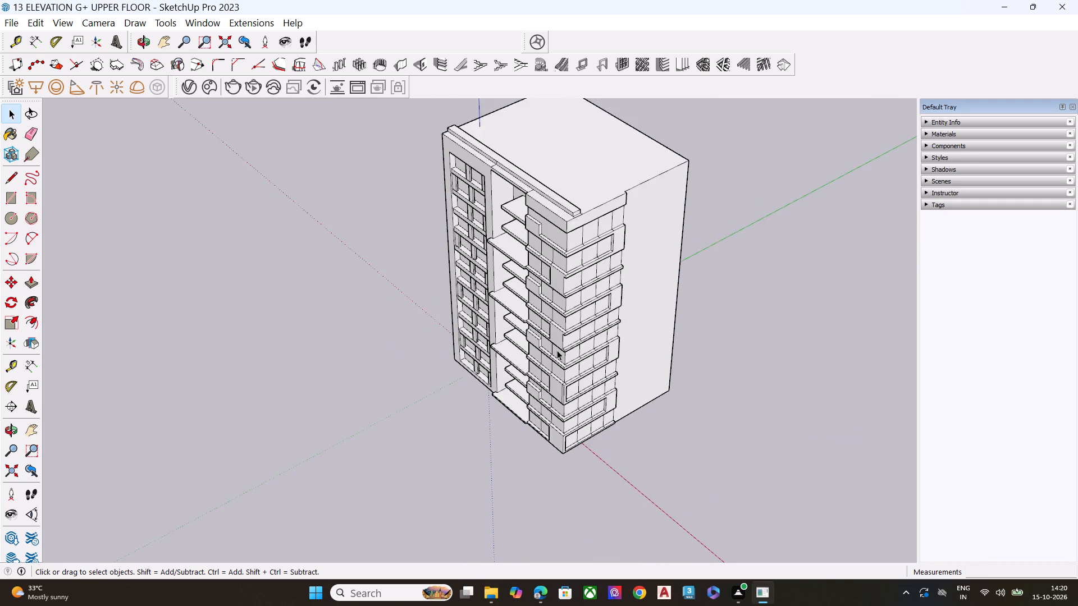
middle_drag(631, 346, 198, 308)
scroll(456, 295, up, 2)
scroll(456, 295, down, 1)
scroll(456, 295, up, 1)
scroll(462, 296, down, 2)
scroll(464, 297, up, 2)
scroll(481, 299, down, 1)
scroll(494, 300, up, 6)
scroll(591, 287, up, 9)
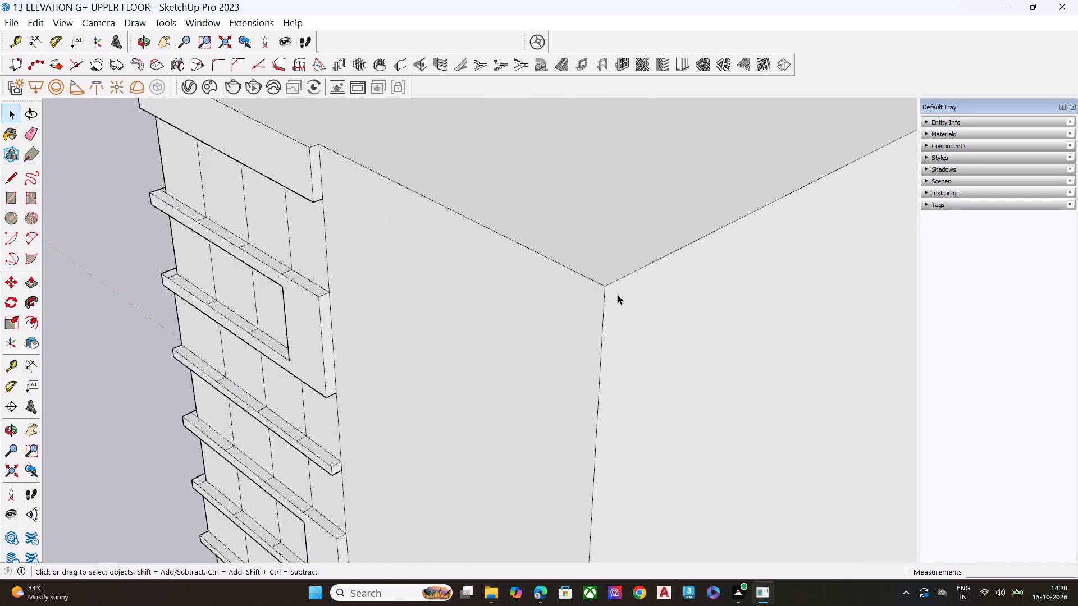
scroll(616, 296, up, 3)
scroll(616, 296, down, 3)
scroll(616, 296, up, 10)
scroll(615, 259, down, 1)
scroll(615, 259, up, 9)
scroll(550, 270, down, 1)
scroll(550, 270, up, 7)
scroll(584, 284, down, 1)
scroll(584, 284, up, 10)
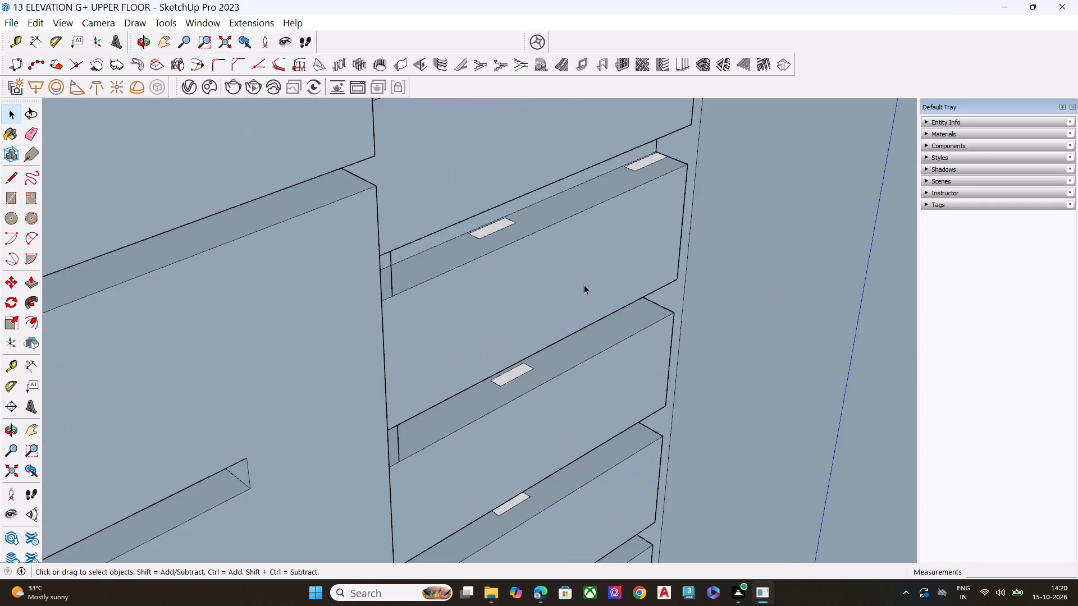
scroll(582, 288, down, 8)
scroll(582, 290, up, 9)
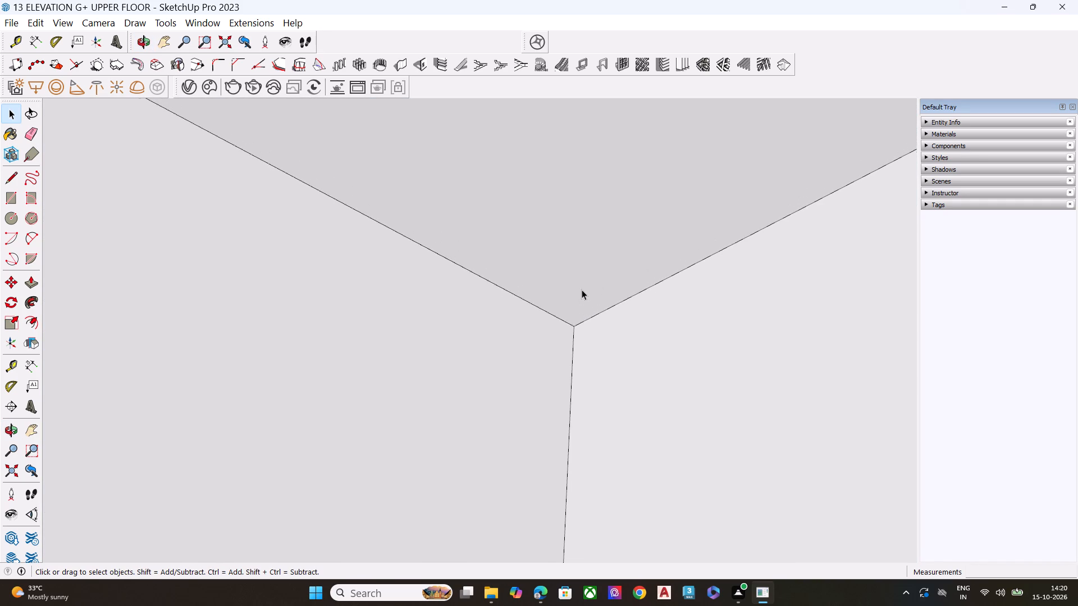
scroll(574, 375, up, 2)
scroll(574, 375, down, 2)
scroll(574, 375, up, 3)
scroll(574, 375, down, 2)
scroll(574, 375, up, 4)
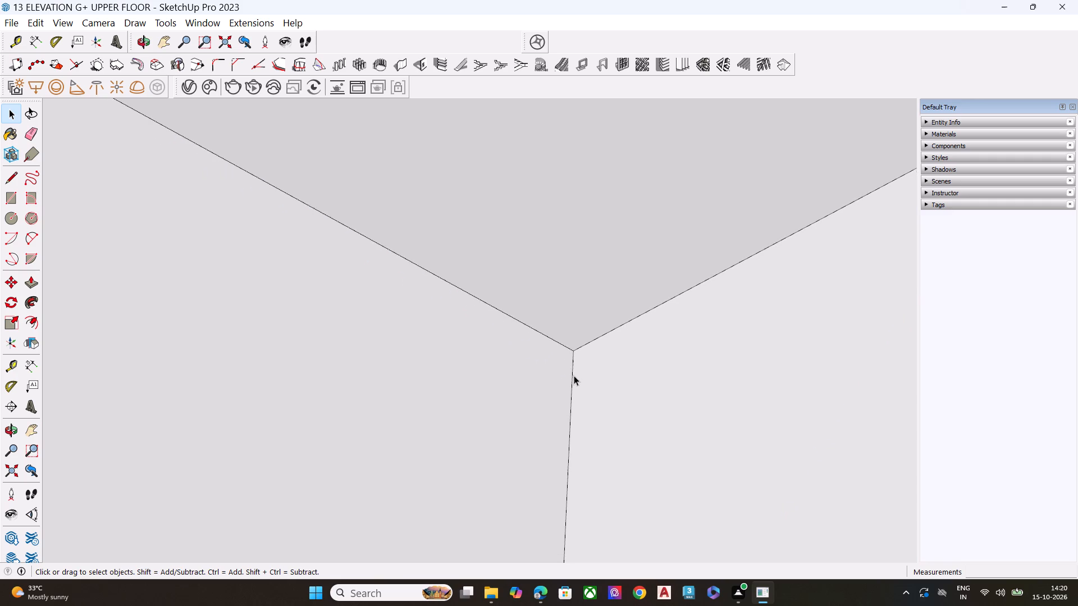
scroll(563, 265, down, 2)
Recheck the same roof corner at varying distances, from close range out to the whole block.
key(space)
scroll(562, 260, up, 2)
scroll(562, 260, down, 8)
scroll(561, 260, up, 1)
scroll(561, 260, down, 2)
scroll(561, 260, up, 1)
scroll(561, 260, down, 7)
scroll(561, 268, up, 2)
scroll(561, 268, down, 8)
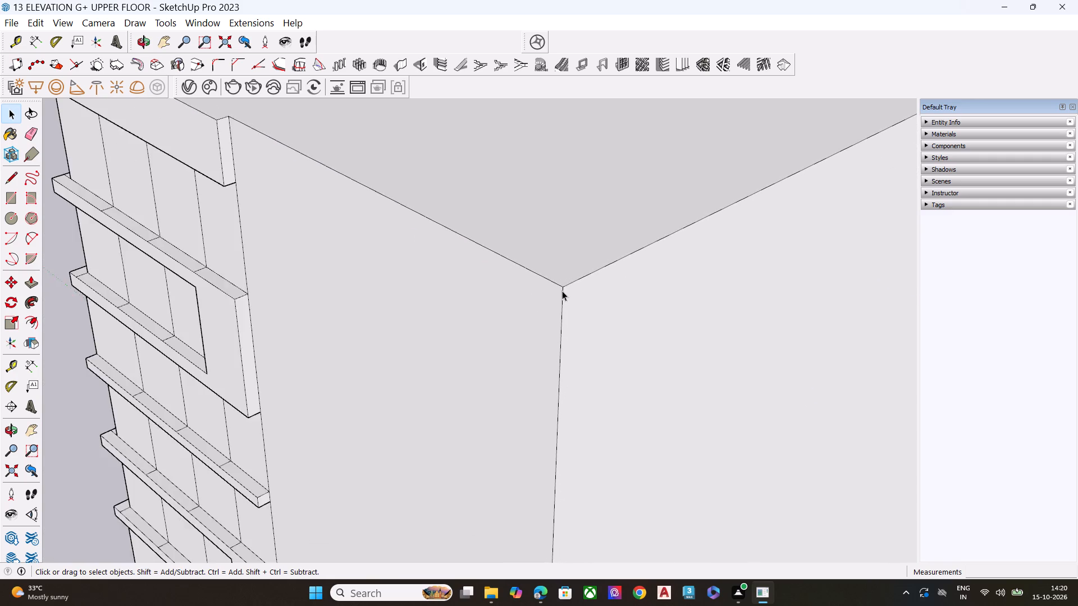
scroll(562, 291, down, 2)
scroll(562, 293, up, 4)
scroll(562, 297, down, 6)
scroll(562, 299, up, 1)
scroll(562, 299, down, 5)
scroll(562, 299, up, 3)
scroll(562, 299, down, 9)
scroll(562, 299, up, 1)
scroll(562, 299, down, 2)
scroll(562, 299, up, 1)
scroll(562, 299, down, 1)
scroll(561, 299, up, 1)
scroll(561, 299, down, 8)
scroll(522, 300, up, 4)
scroll(522, 300, down, 7)
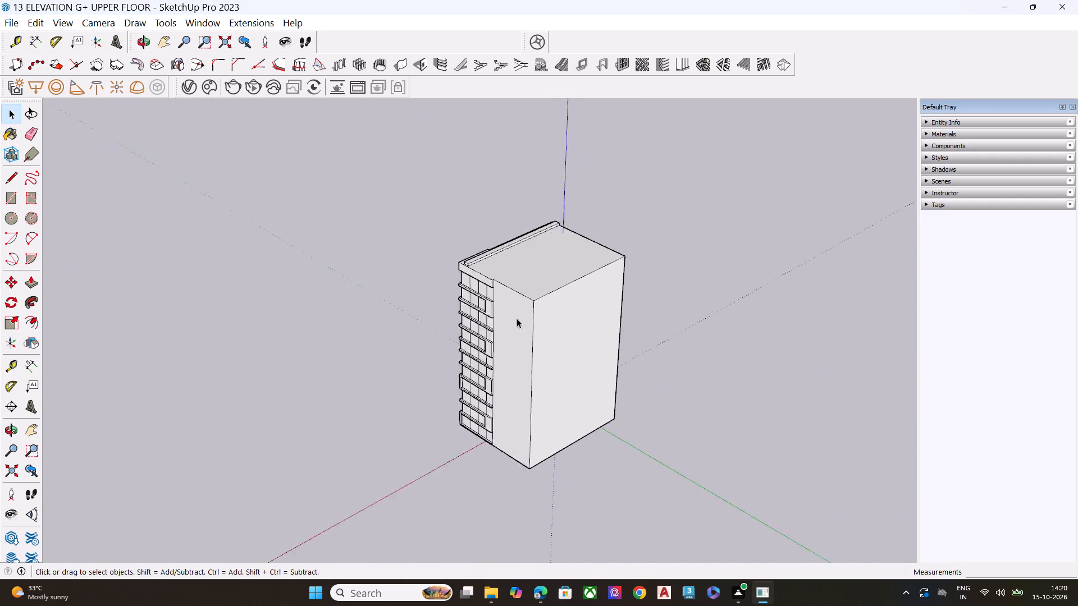
scroll(517, 318, down, 3)
scroll(502, 383, up, 1)
Select all of the building's connected geometry and scale it down uniformly from a top corner to a small fraction of its size.
middle_drag(499, 384, 868, 348)
middle_drag(449, 350, 660, 252)
scroll(506, 258, up, 9)
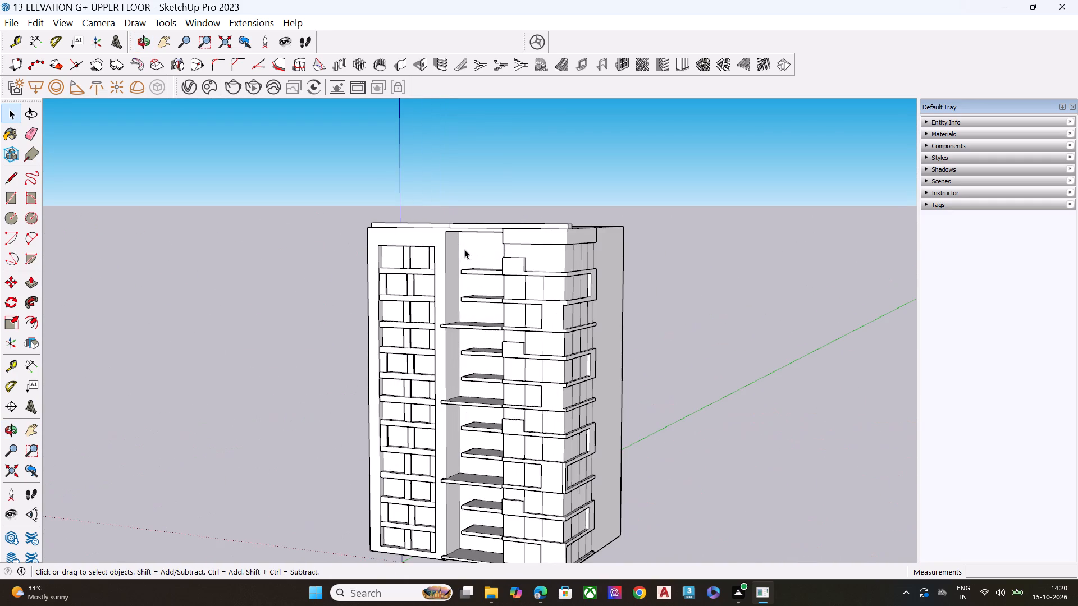
triple_click(464, 249)
scroll(514, 256, up, 1)
middle_drag(514, 256, 325, 301)
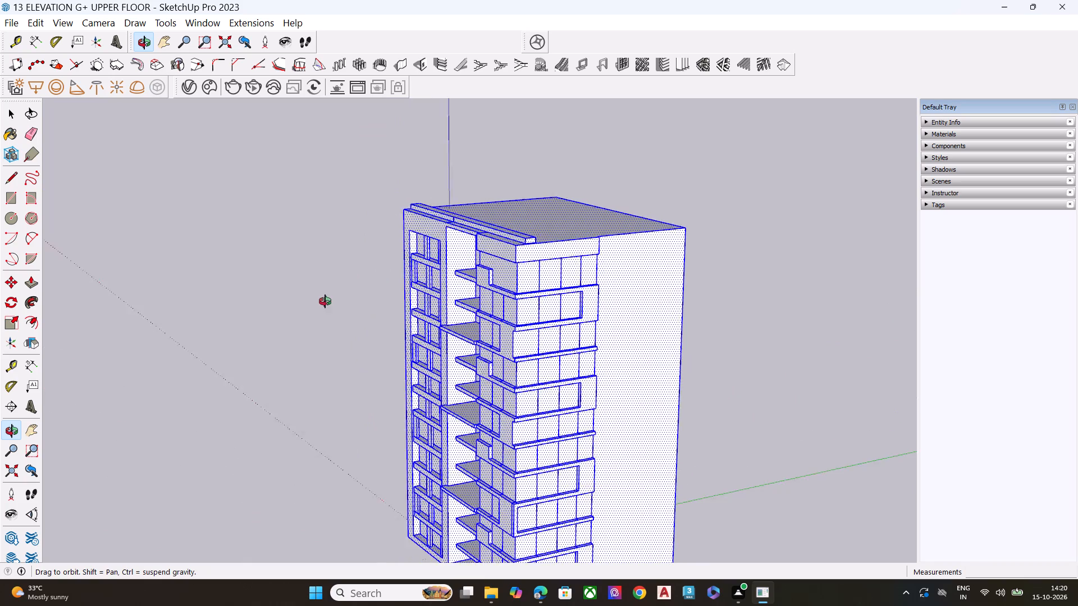
middle_drag(325, 301, 404, 314)
key(s)
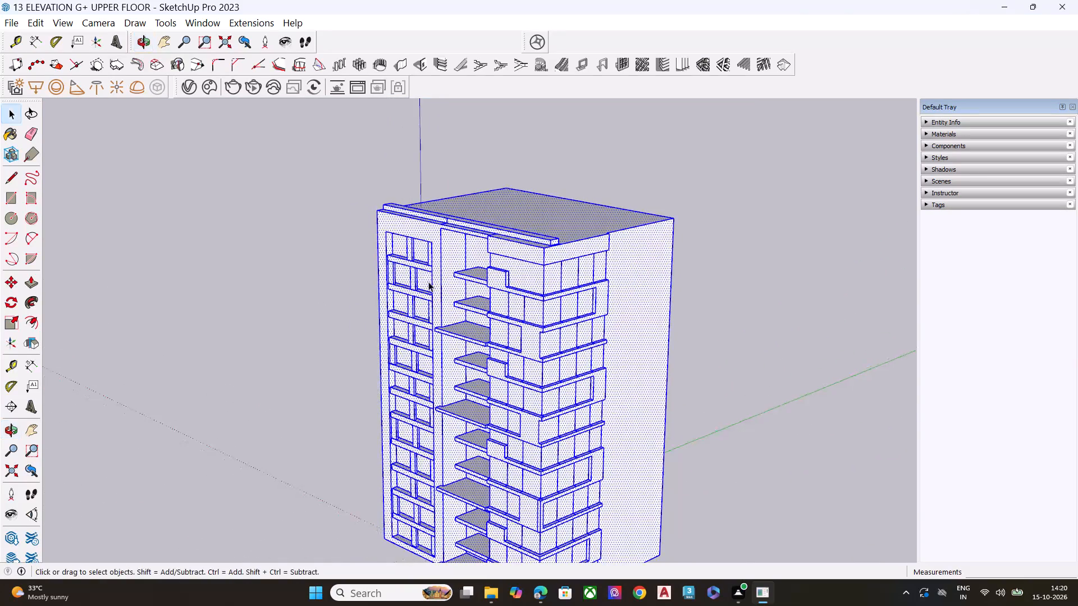
click(504, 198)
key(s)
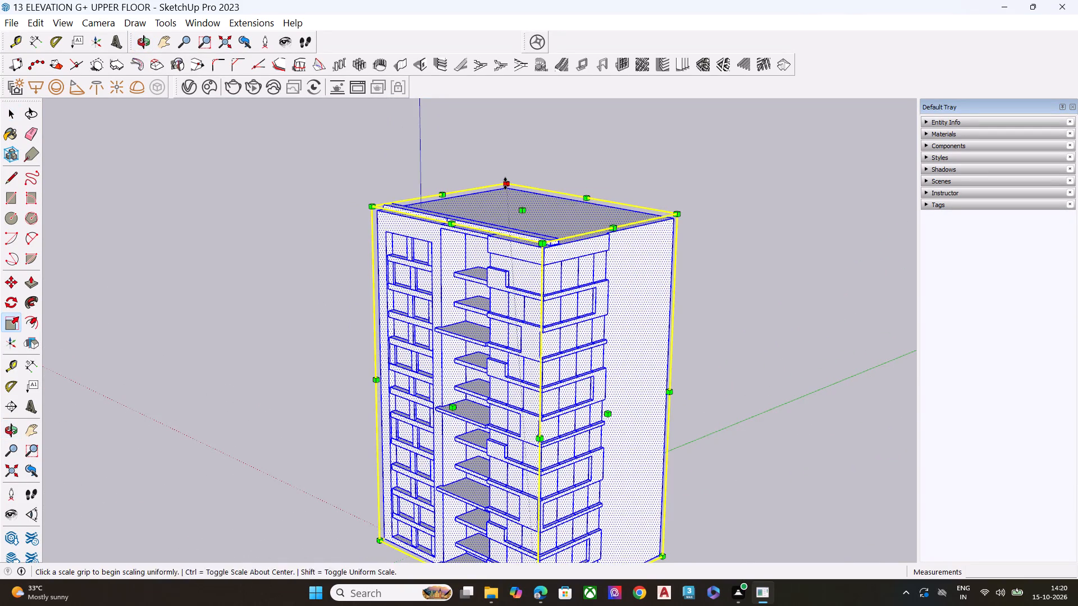
click(505, 183)
scroll(511, 270, down, 7)
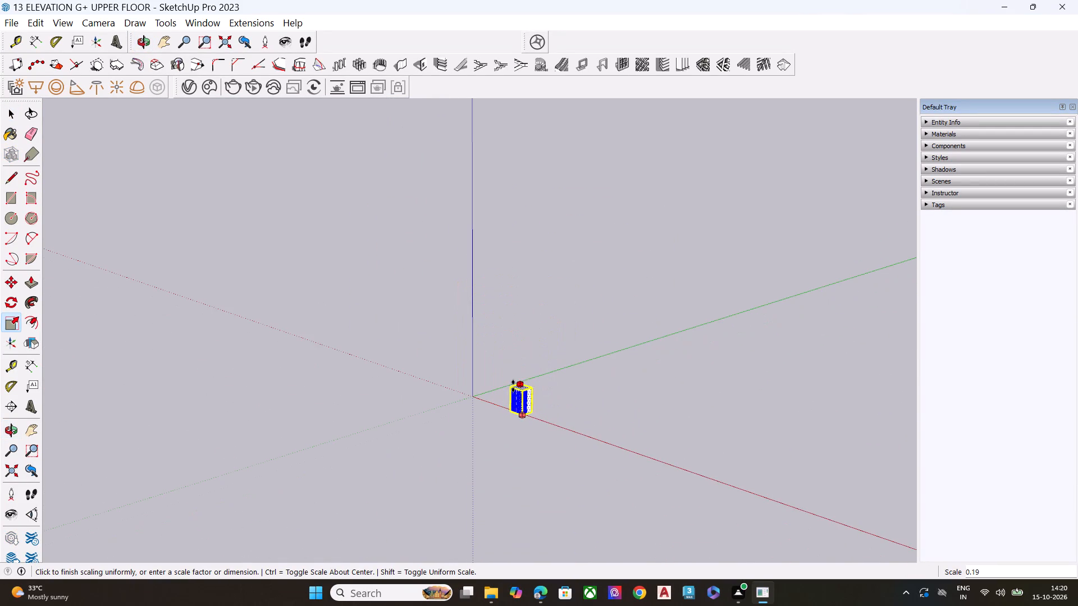
click(517, 399)
Move the reduced building straight down by its top front corner toward ground level and check its placement against the axes.
scroll(526, 437, up, 3)
scroll(526, 437, down, 1)
scroll(526, 437, up, 6)
scroll(513, 406, down, 1)
scroll(513, 406, up, 2)
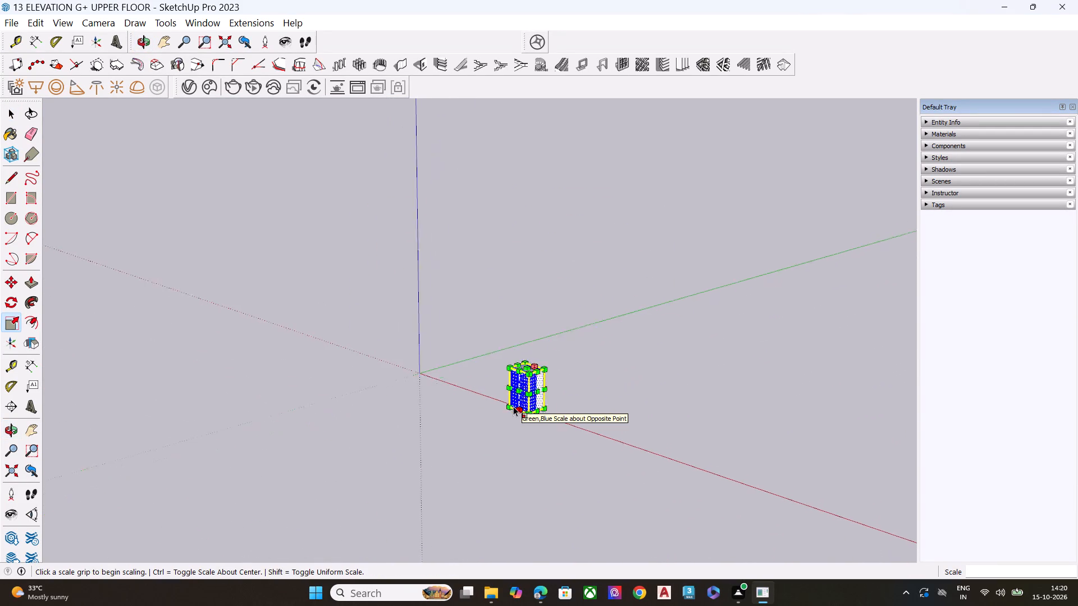
scroll(513, 406, up, 8)
middle_drag(526, 399, 696, 343)
scroll(559, 360, up, 6)
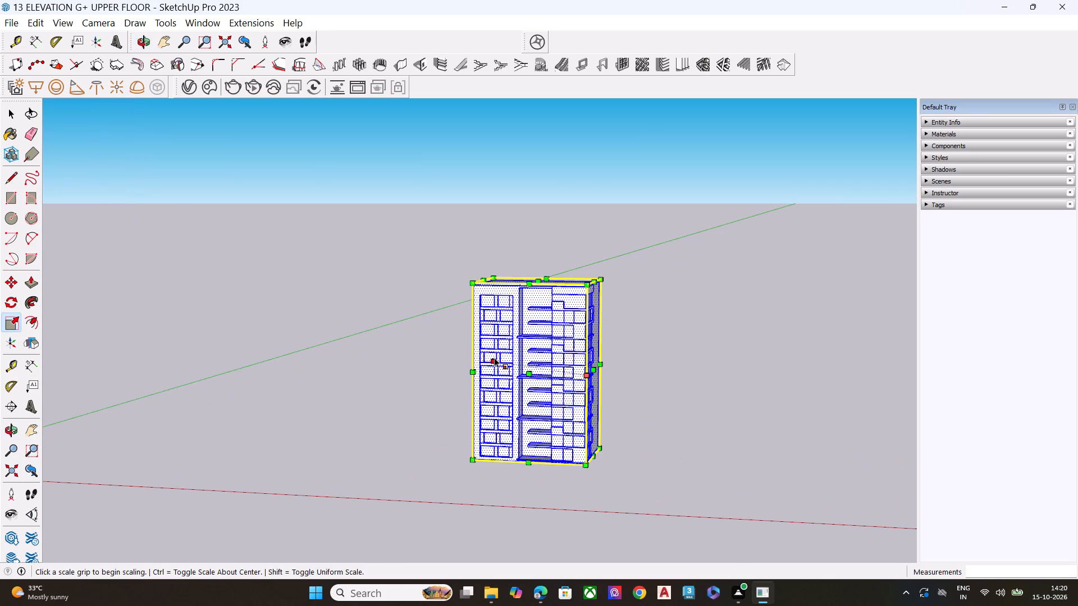
key(m)
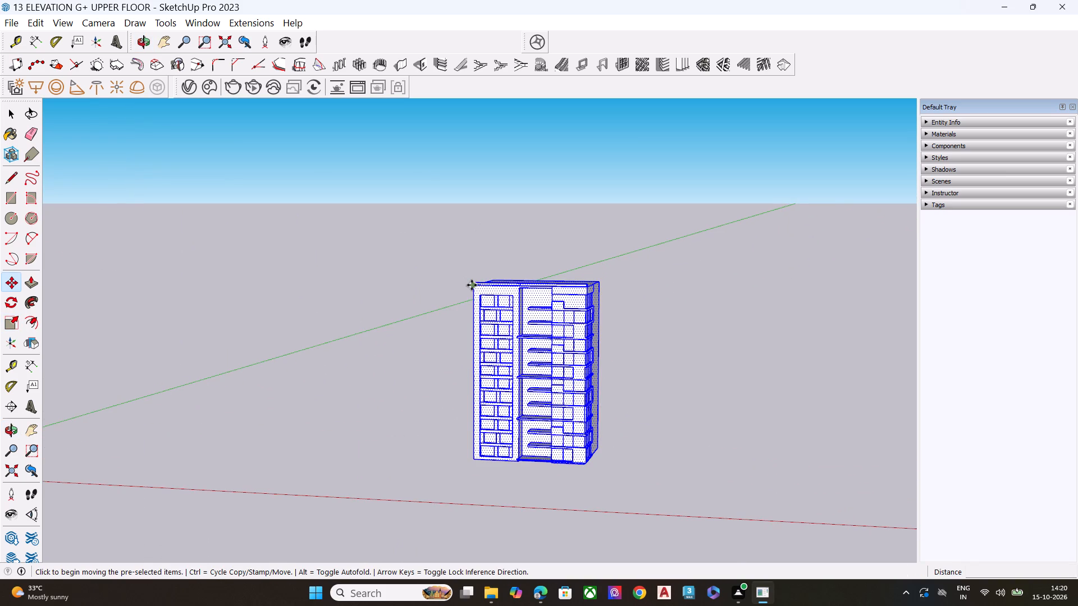
click(472, 285)
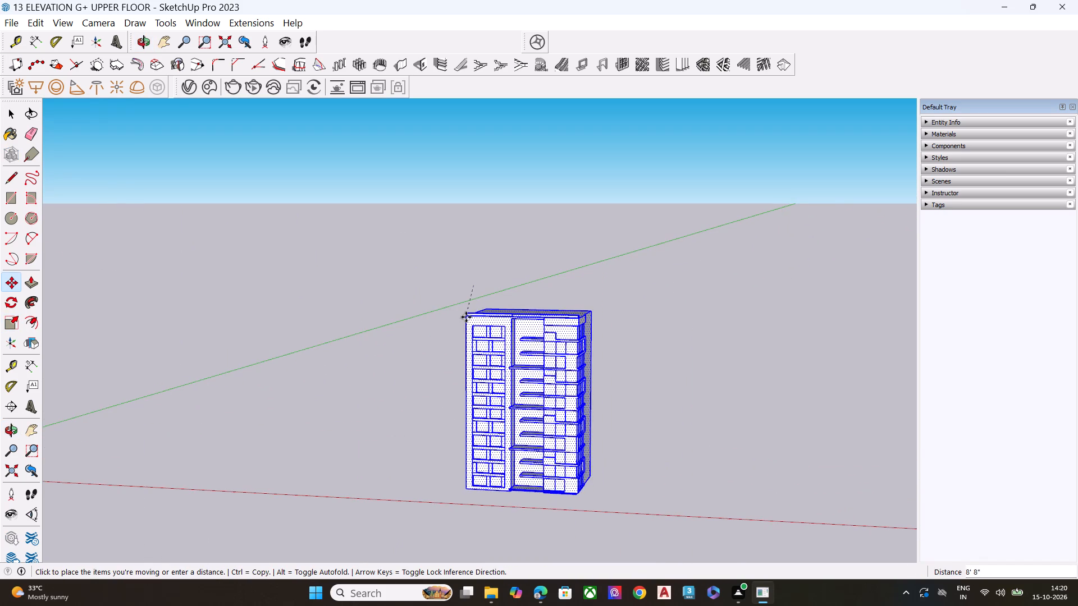
click(472, 329)
middle_drag(424, 302, 446, 250)
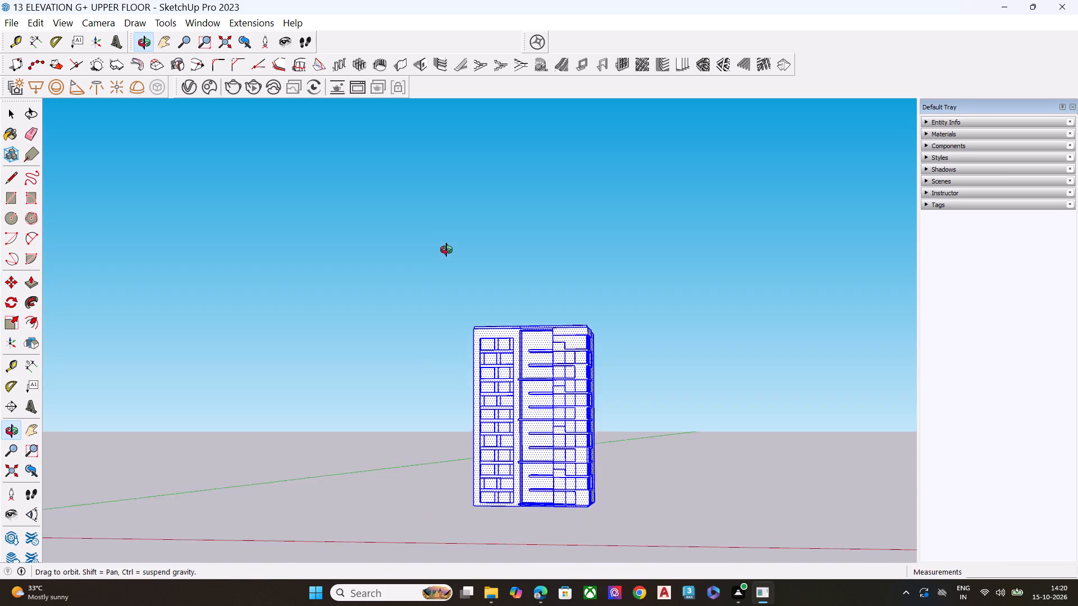
middle_drag(446, 250, 452, 242)
scroll(452, 242, down, 8)
middle_drag(444, 296, 689, 509)
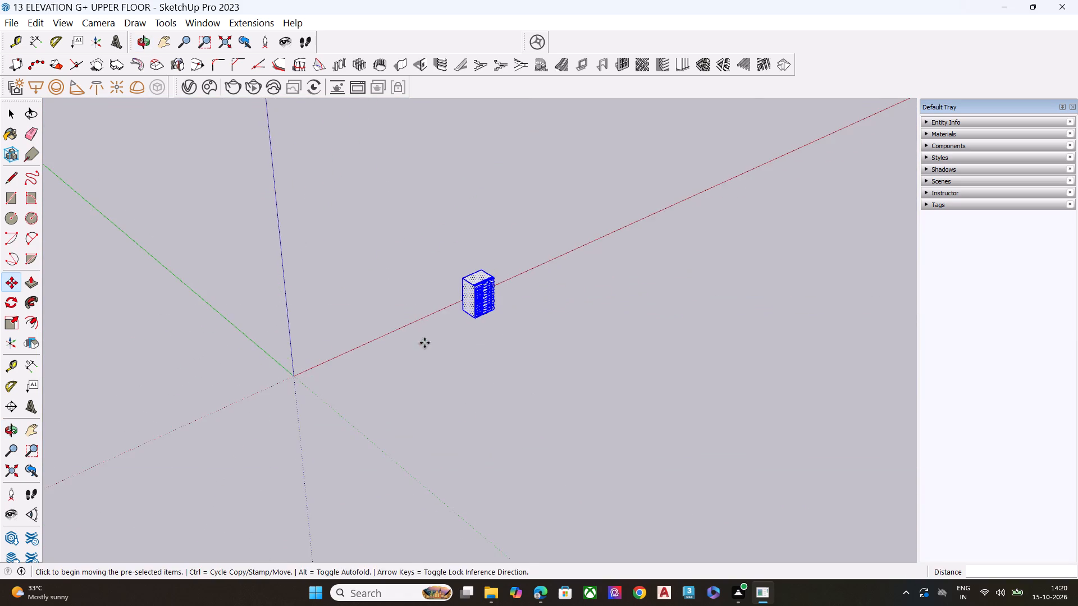
Move the selected building by a bottom corner onto the axes origin.
middle_drag(424, 343, 643, 178)
middle_drag(415, 289, 511, 259)
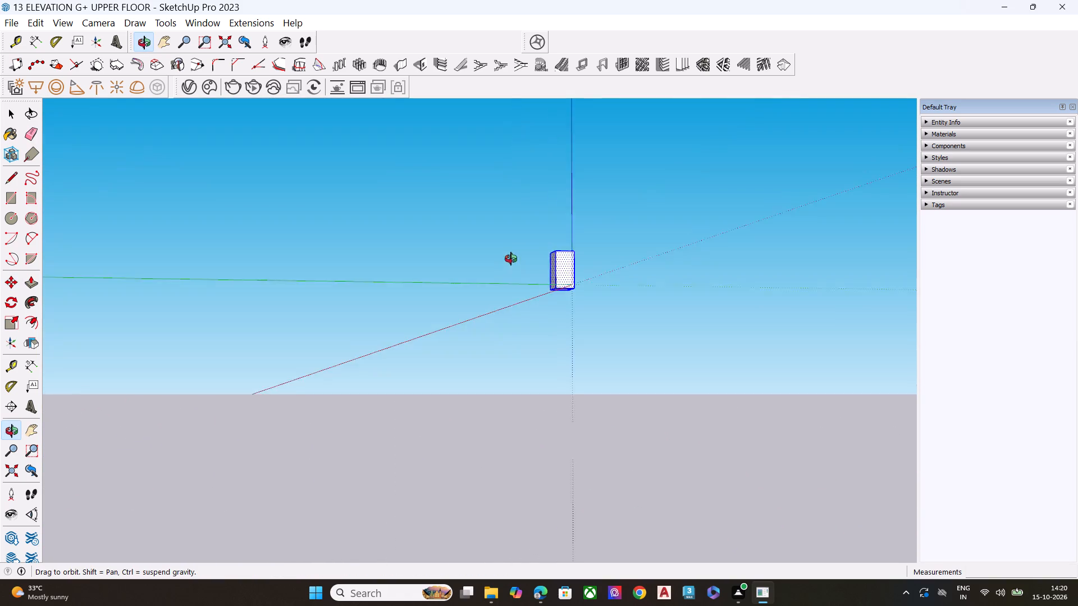
middle_drag(511, 259, 465, 290)
scroll(556, 317, up, 8)
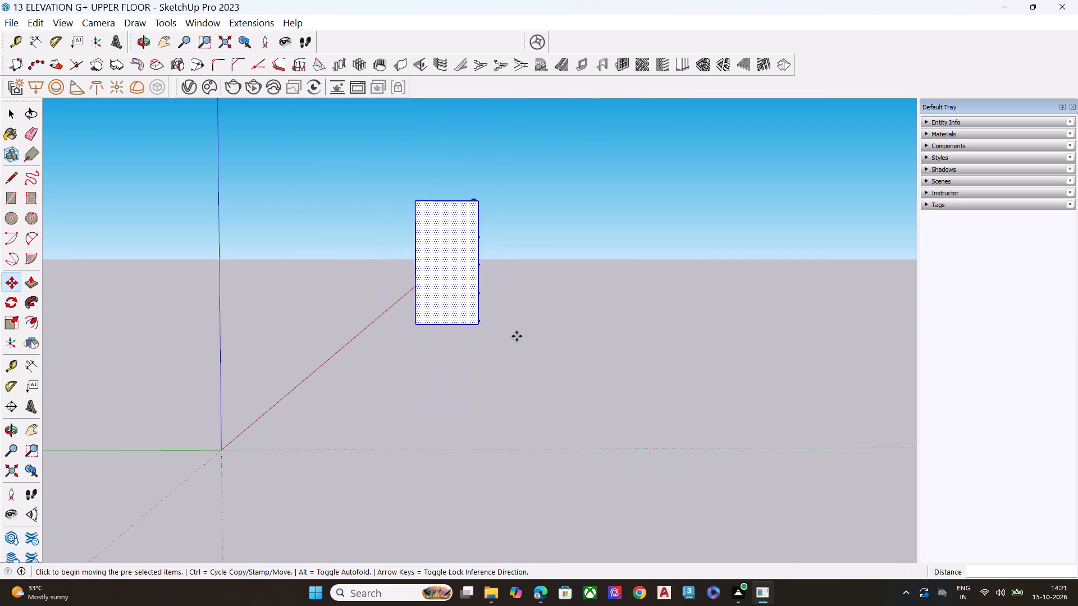
key(m)
click(479, 327)
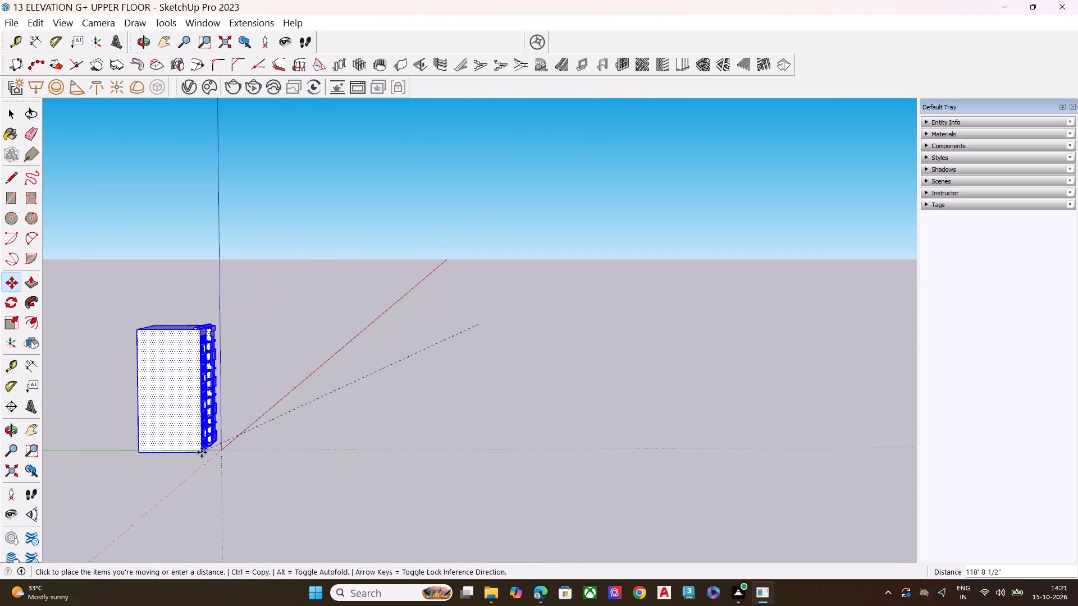
click(220, 453)
key(space)
Check the relocated building's placement at the origin from ground level, varying the viewing distance.
middle_drag(391, 411, 115, 413)
scroll(391, 411, up, 1)
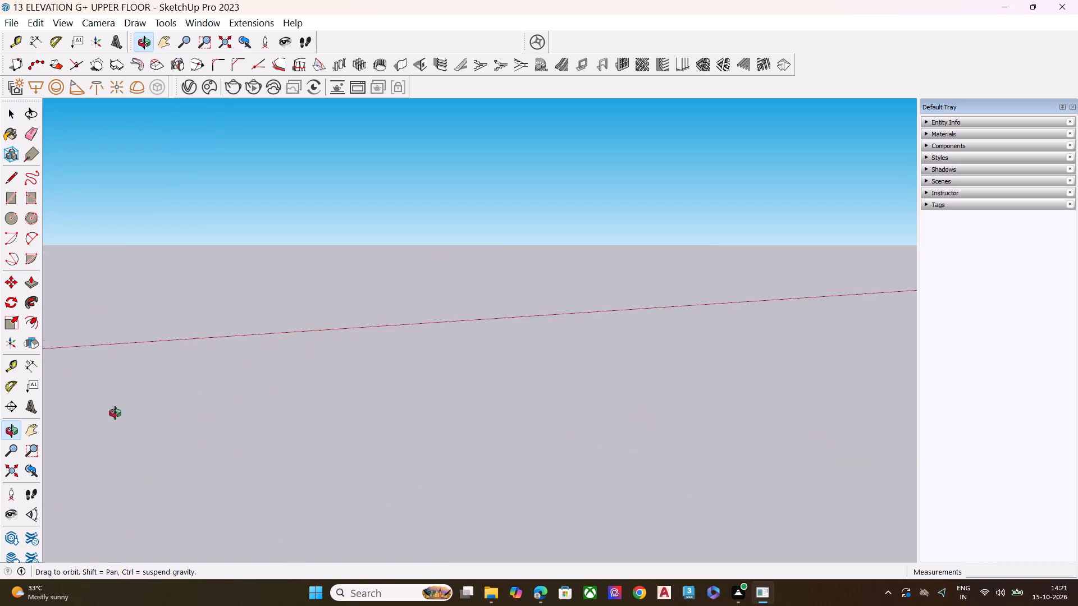
middle_drag(115, 413, 61, 405)
scroll(61, 405, up, 1)
scroll(398, 268, down, 9)
scroll(341, 263, up, 1)
scroll(331, 262, down, 1)
scroll(326, 262, up, 20)
scroll(326, 262, up, 1)
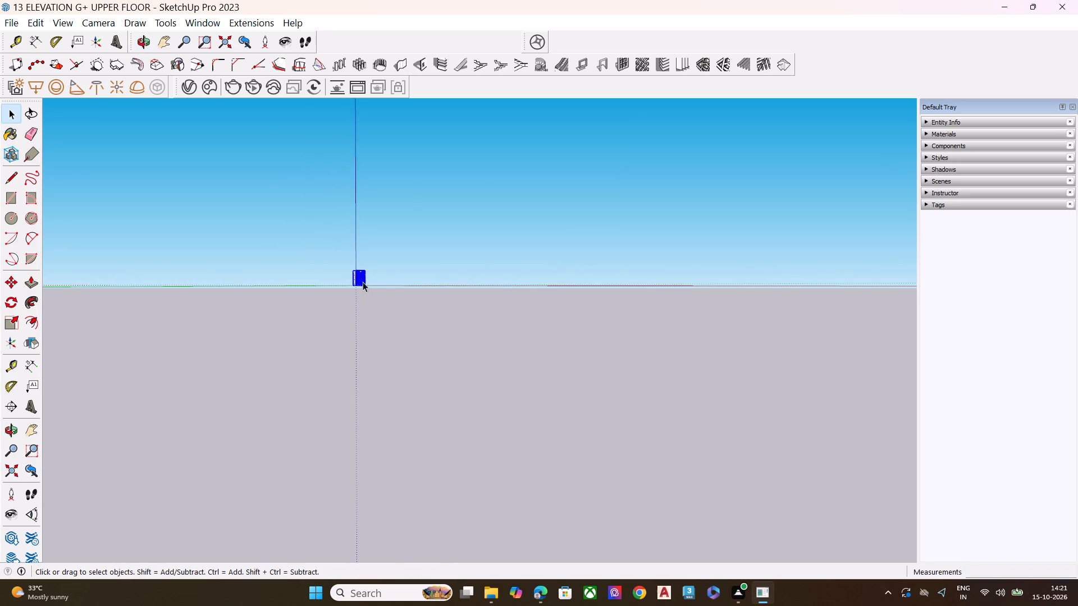
scroll(380, 287, up, 1)
scroll(380, 287, down, 1)
scroll(380, 287, up, 8)
scroll(380, 287, down, 2)
scroll(380, 287, up, 5)
scroll(379, 287, down, 1)
scroll(379, 287, up, 5)
scroll(379, 287, down, 1)
scroll(379, 287, up, 4)
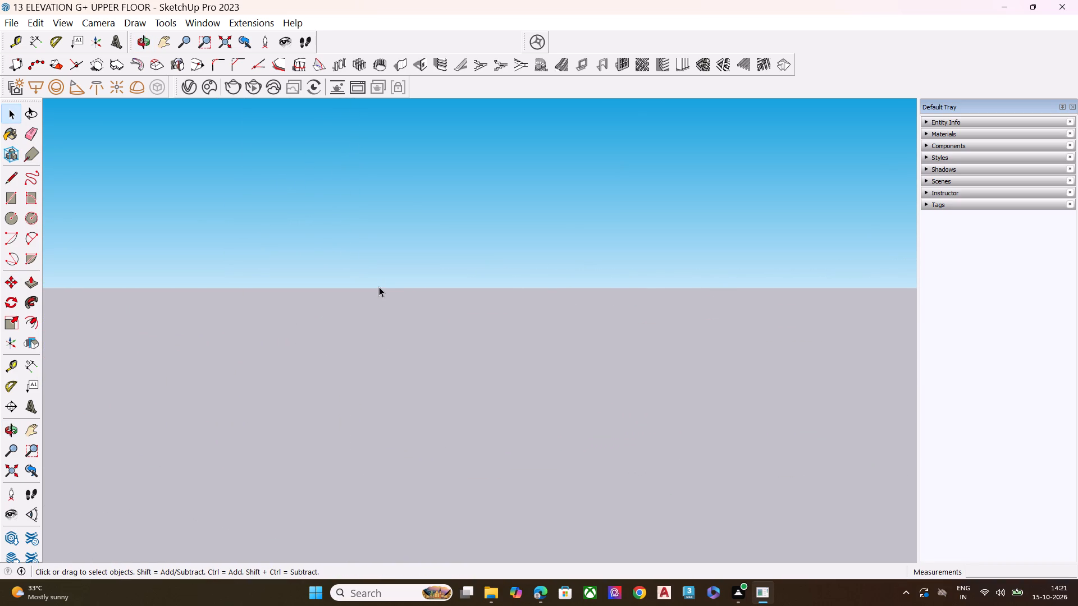
scroll(379, 287, down, 8)
scroll(380, 278, up, 10)
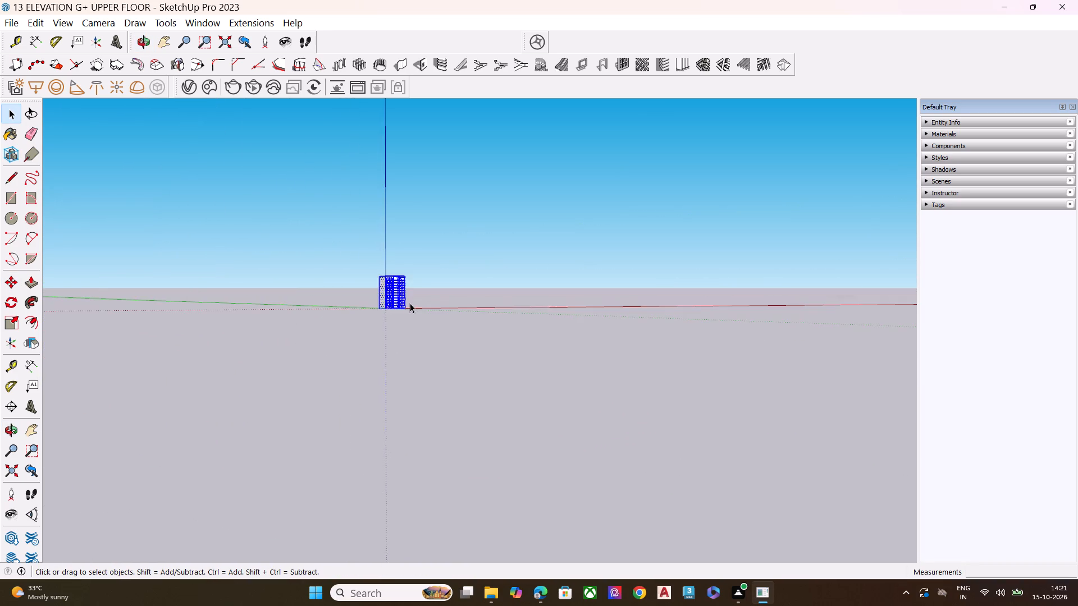
scroll(410, 303, up, 13)
scroll(403, 301, down, 5)
scroll(276, 239, up, 3)
scroll(280, 238, down, 3)
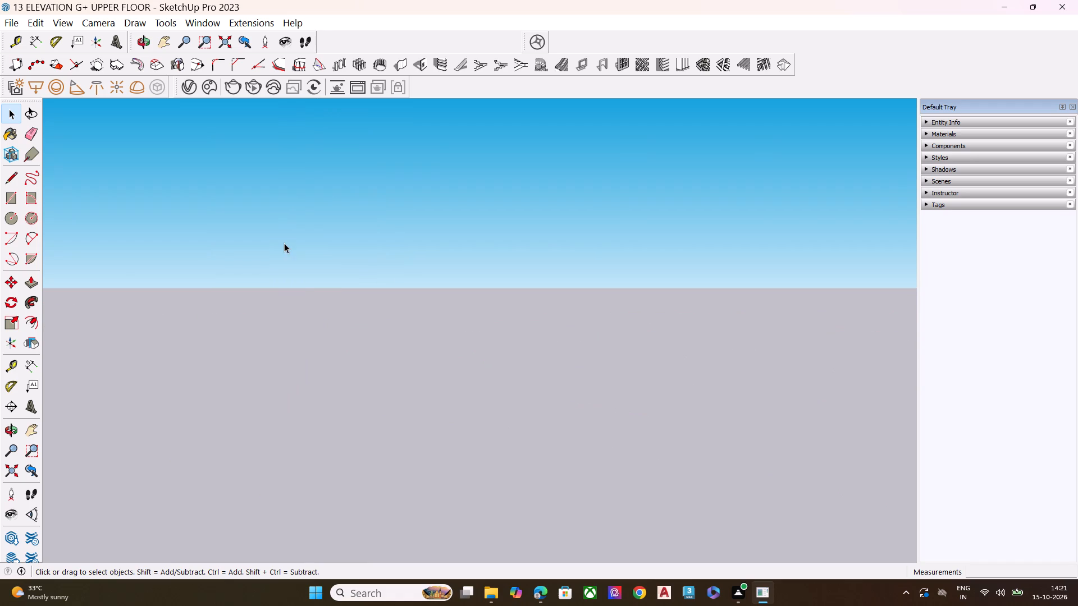
scroll(284, 243, down, 2)
scroll(300, 255, up, 5)
Inspect the building's roof and front facade at close range for clipping, and clear the selection.
middle_drag(325, 234, 300, 278)
scroll(307, 246, up, 2)
scroll(307, 246, down, 1)
scroll(307, 246, up, 5)
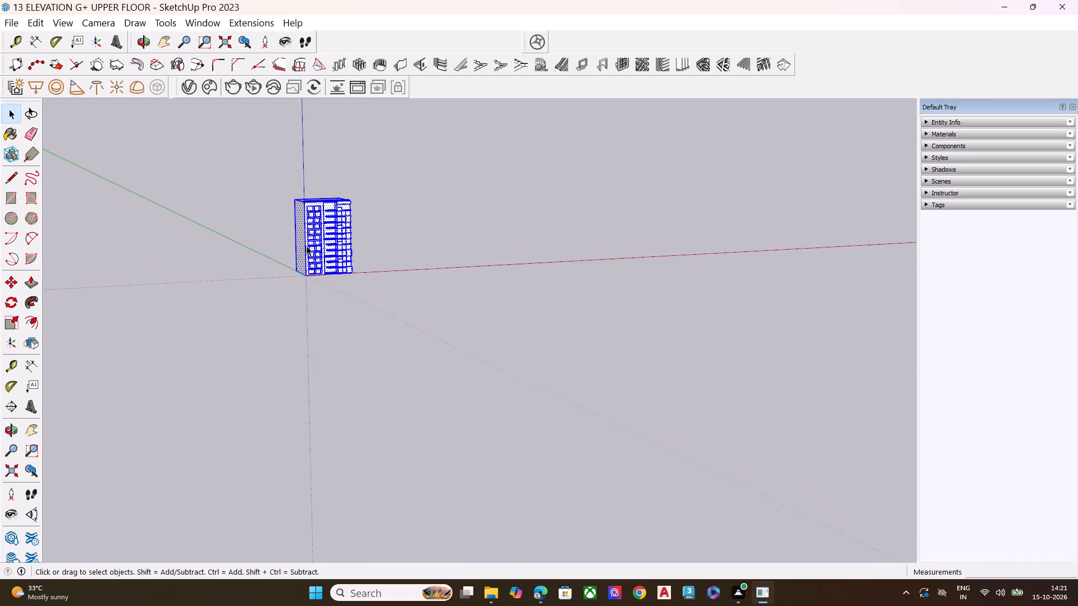
scroll(307, 246, up, 1)
scroll(335, 190, up, 7)
scroll(315, 217, down, 2)
middle_drag(332, 255, 258, 269)
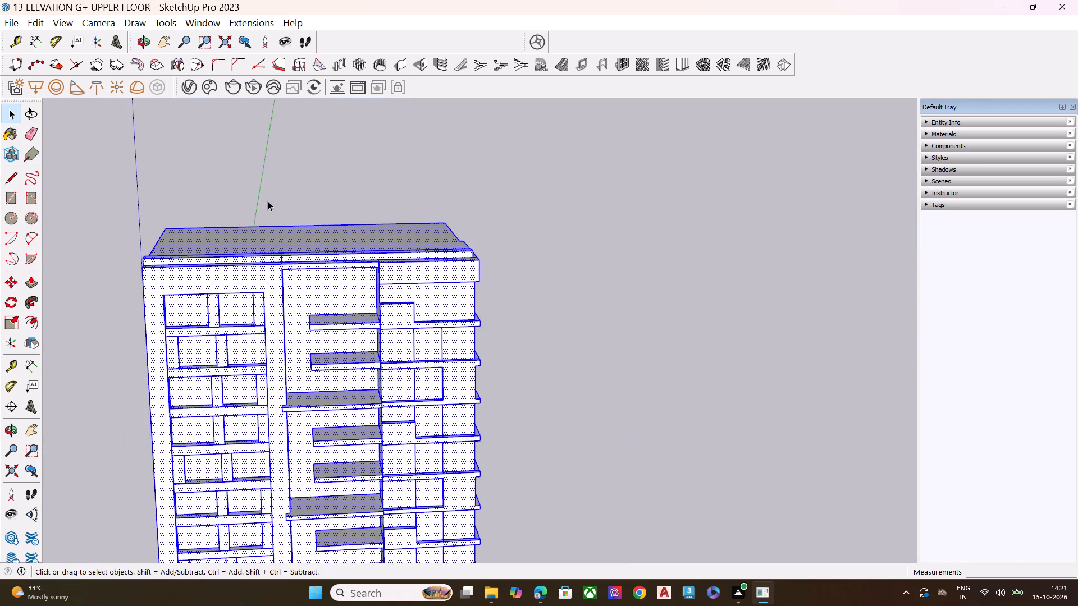
scroll(269, 198, down, 5)
scroll(281, 328, up, 4)
scroll(295, 343, down, 4)
scroll(276, 245, up, 3)
scroll(276, 245, down, 1)
scroll(276, 245, up, 1)
scroll(277, 245, down, 1)
click(381, 255)
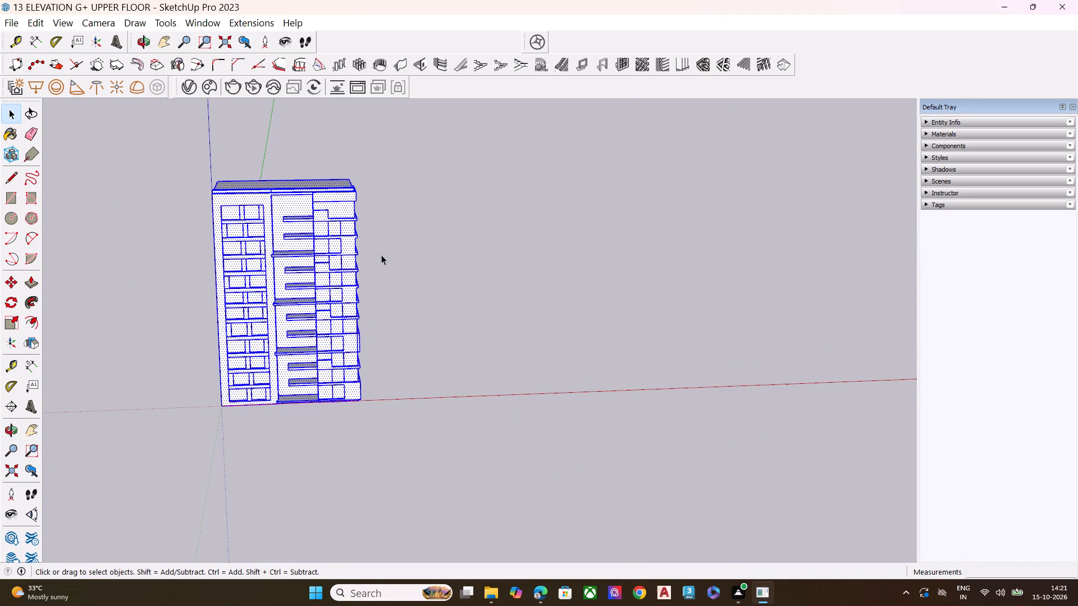
Examine the deselected building's front facade and balcony corner from several angles and distances.
middle_drag(358, 282, 204, 250)
scroll(374, 295, up, 2)
scroll(374, 295, down, 1)
scroll(374, 295, up, 2)
scroll(374, 295, down, 1)
scroll(372, 293, up, 4)
middle_drag(417, 309, 394, 323)
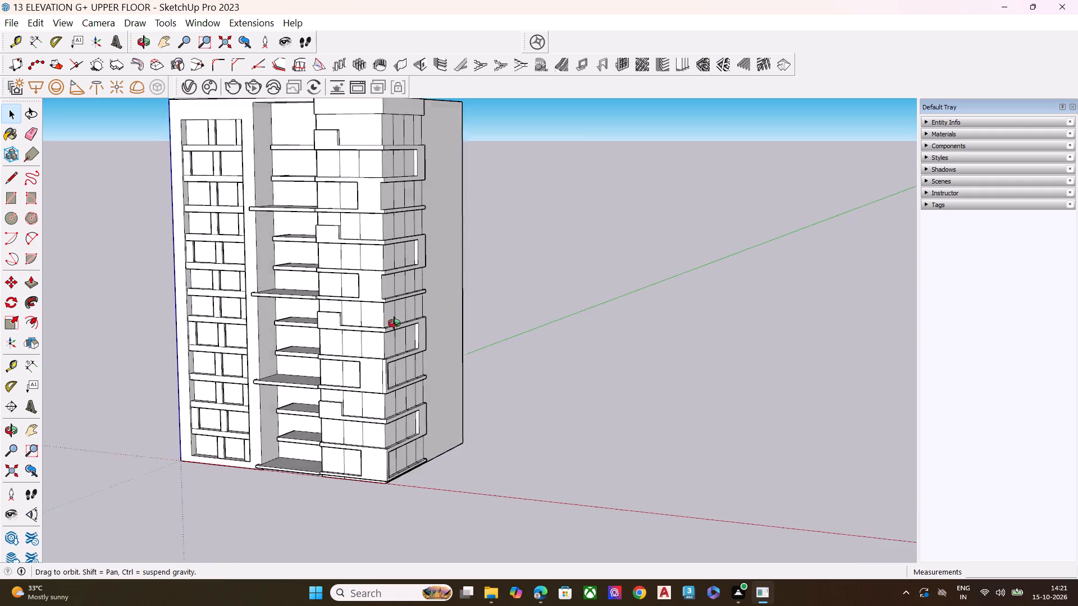
middle_drag(394, 323, 268, 361)
middle_drag(271, 359, 309, 293)
scroll(309, 292, down, 3)
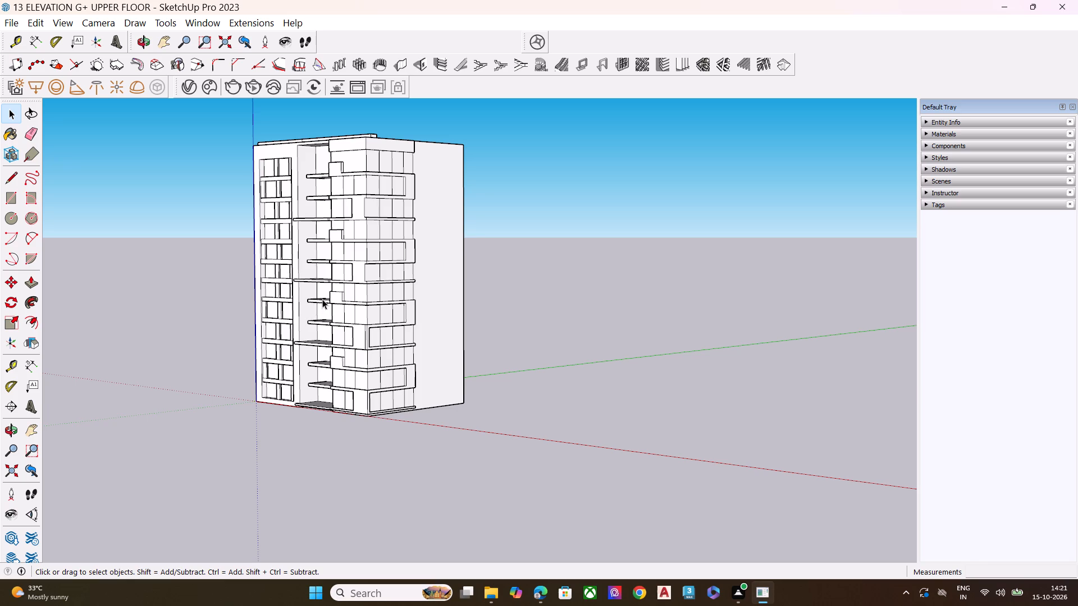
Draw a full-height vertical line down the blank part of the side wall, from roof edge to base.
scroll(362, 321, down, 1)
middle_drag(426, 399, 310, 466)
scroll(394, 155, up, 7)
middle_drag(444, 196, 353, 209)
scroll(353, 209, up, 3)
scroll(439, 206, down, 1)
scroll(438, 206, up, 1)
scroll(438, 206, down, 1)
scroll(438, 206, up, 1)
scroll(438, 206, down, 2)
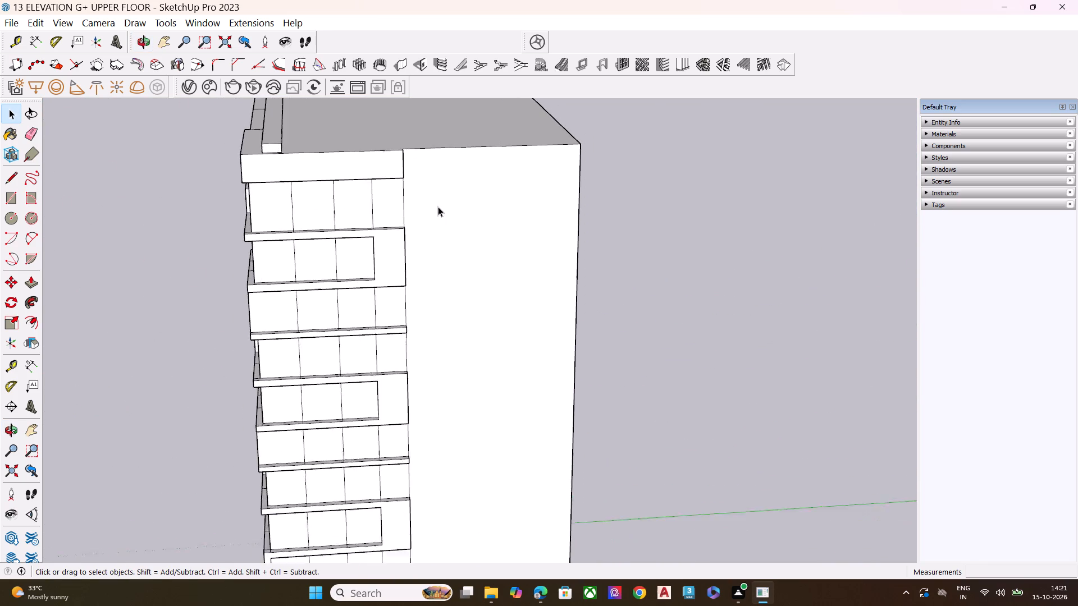
scroll(438, 206, down, 1)
key(l)
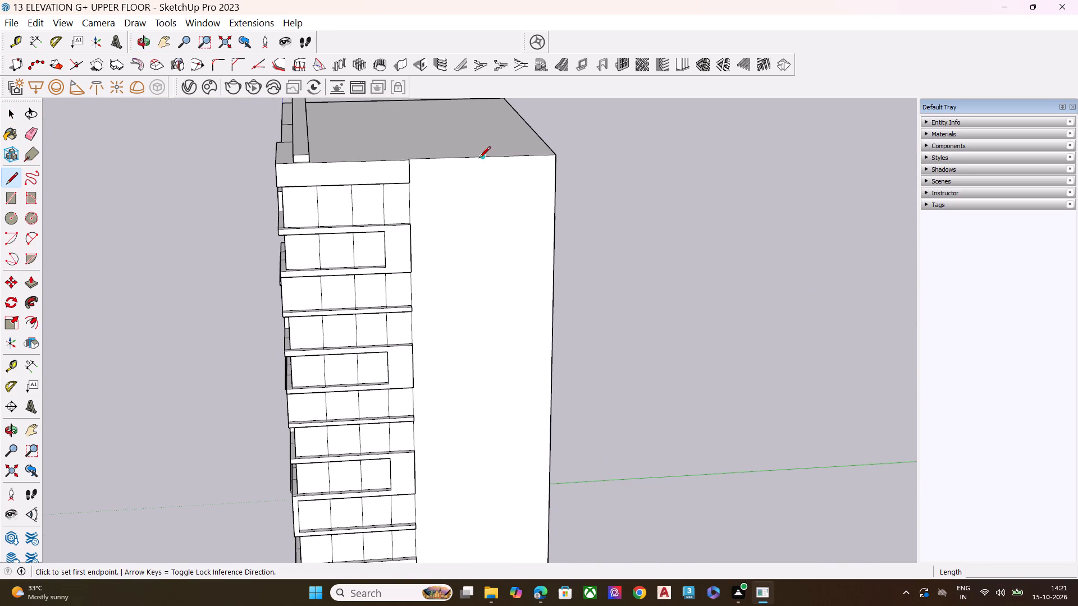
click(480, 158)
scroll(482, 235, down, 1)
scroll(482, 235, up, 2)
scroll(482, 235, down, 7)
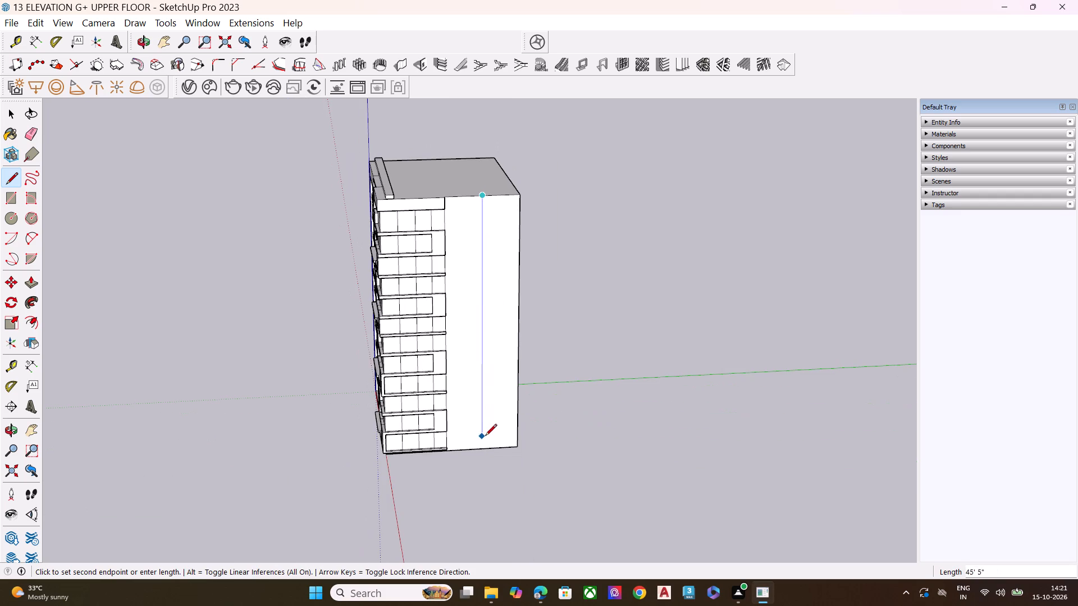
click(487, 451)
key(space)
Push/Pull the building's rear face outward by about 3' 10 1/2" to deepen the block.
middle_drag(520, 268, 314, 284)
scroll(403, 264, up, 4)
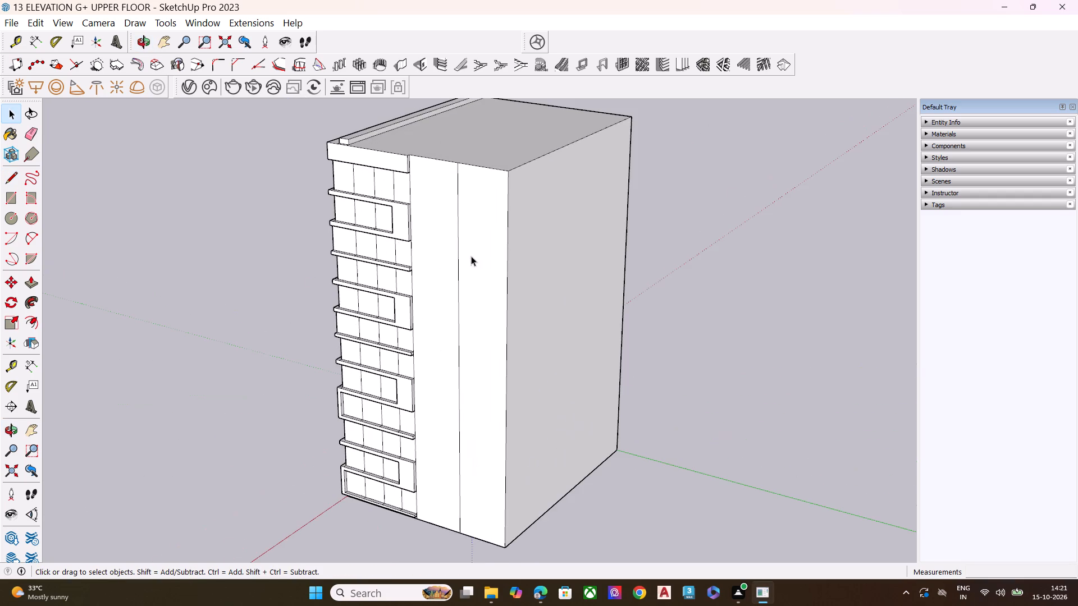
click(534, 258)
key(p)
click(532, 260)
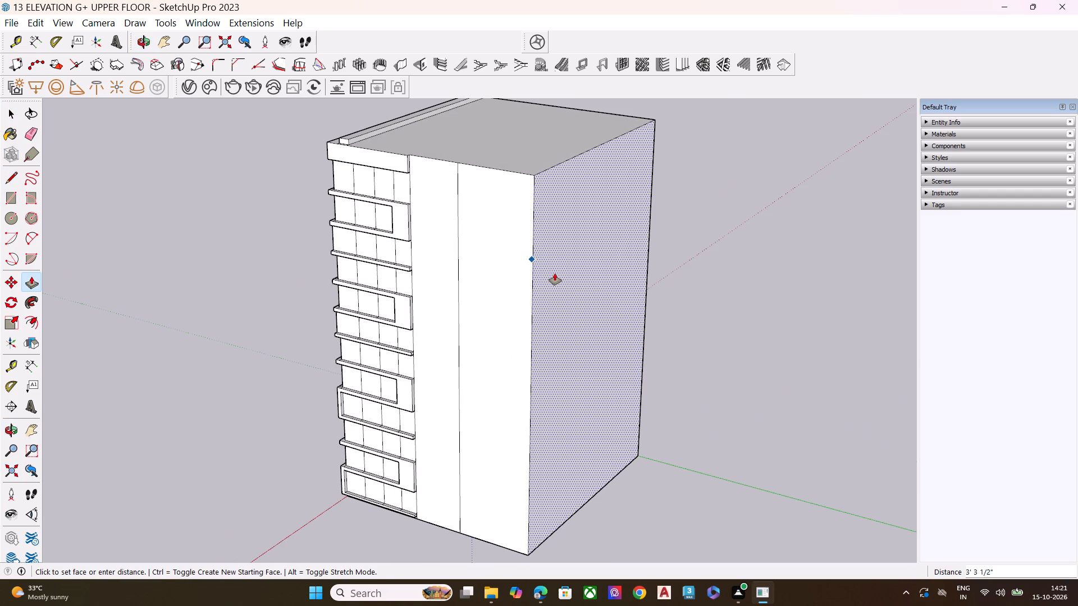
click(559, 273)
middle_drag(457, 309, 595, 228)
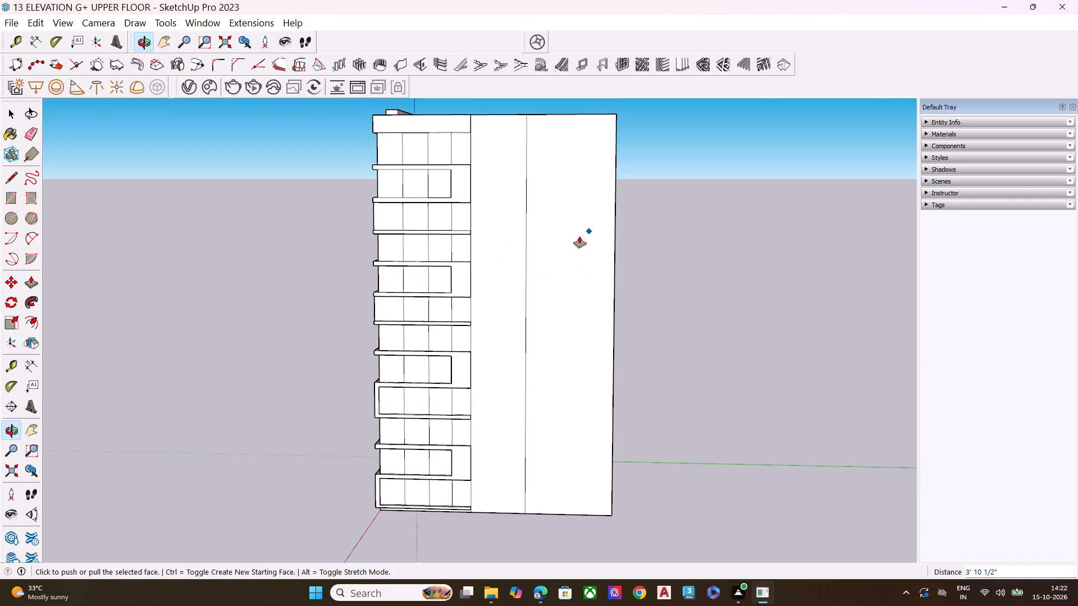
scroll(581, 305, down, 3)
middle_drag(534, 318, 690, 358)
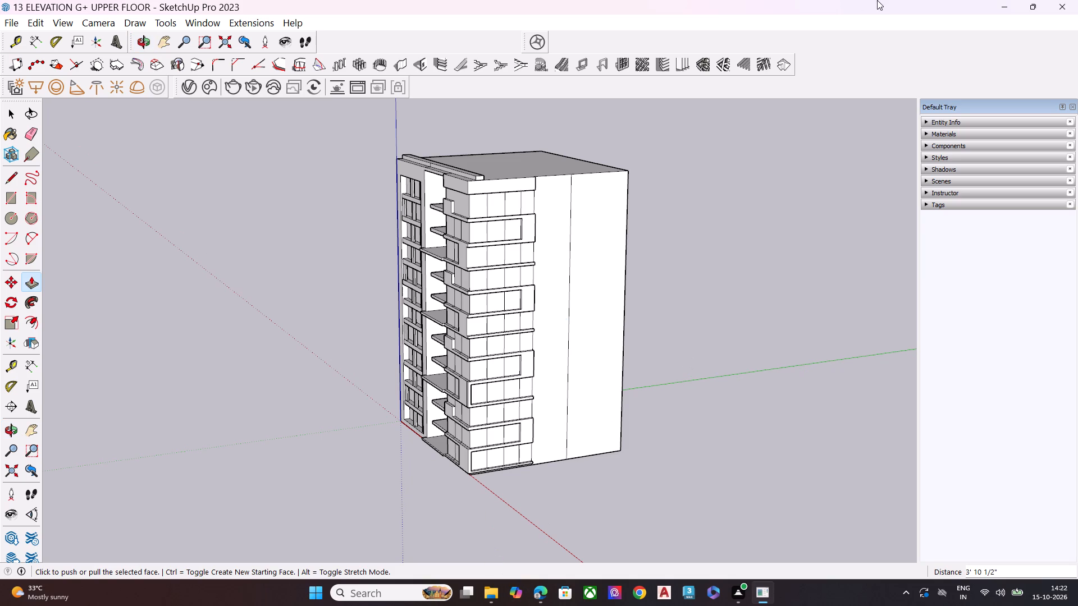
Arrange the SketchUp model window side by side with the SketchUp projects.pdf reference in Edge.
drag(782, 6, 482, 38)
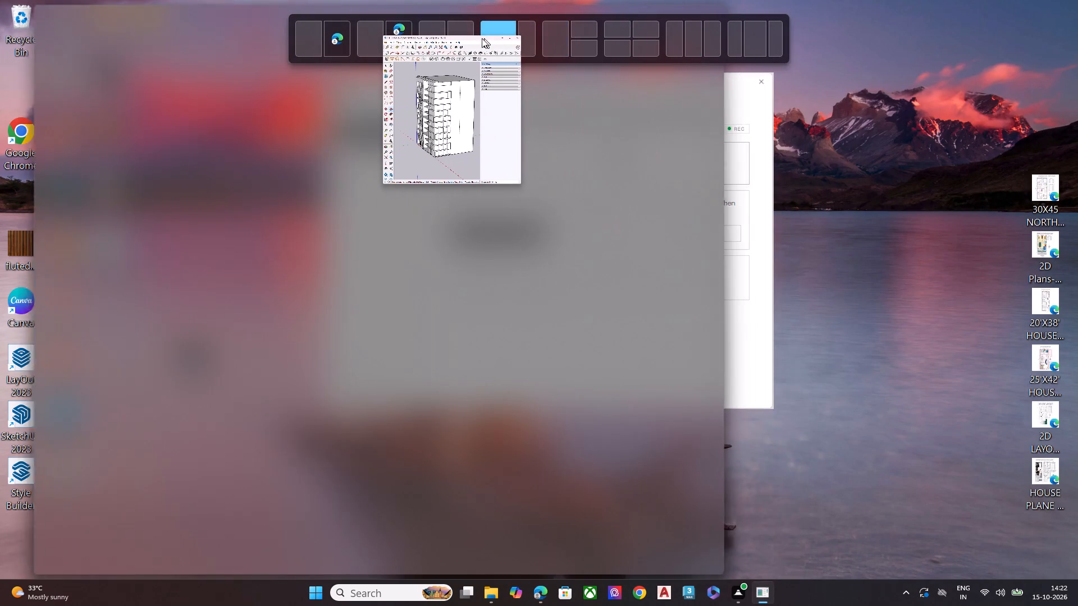
drag(482, 38, 479, 38)
drag(416, 11, 653, 42)
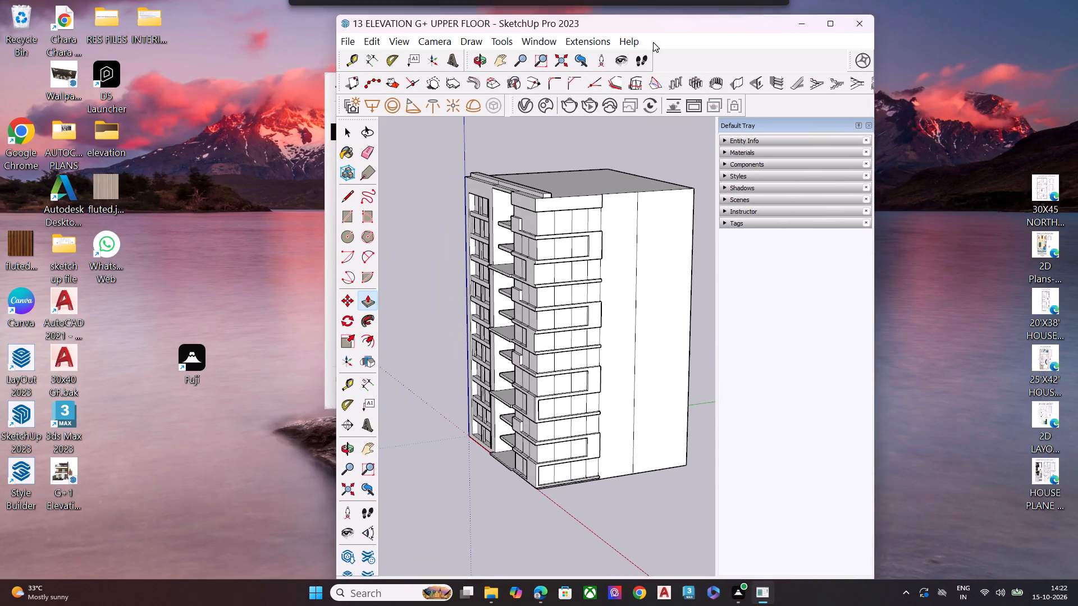
drag(653, 42, 465, 44)
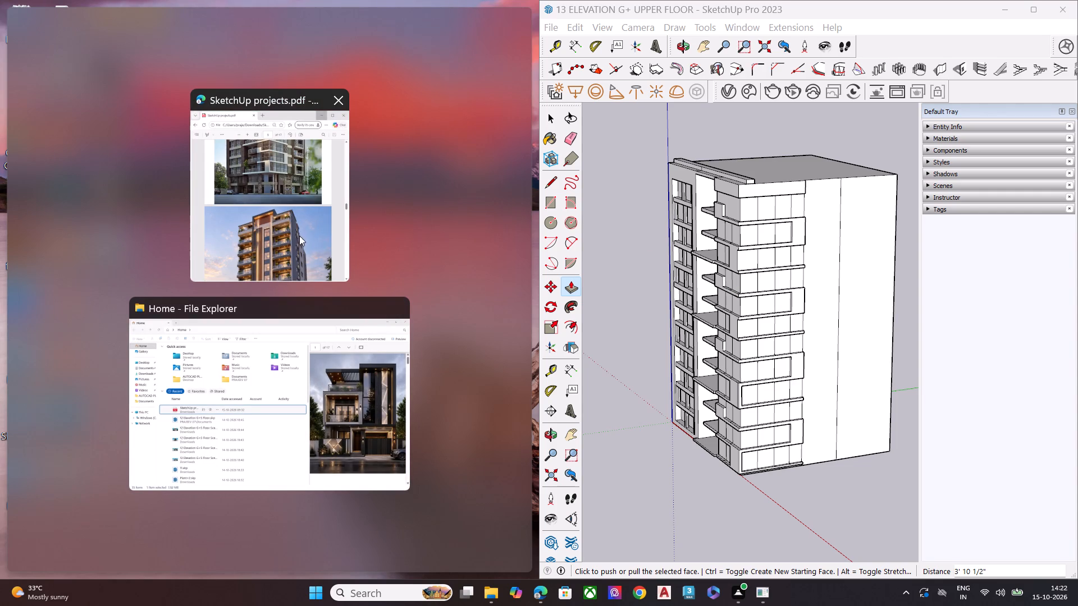
click(295, 216)
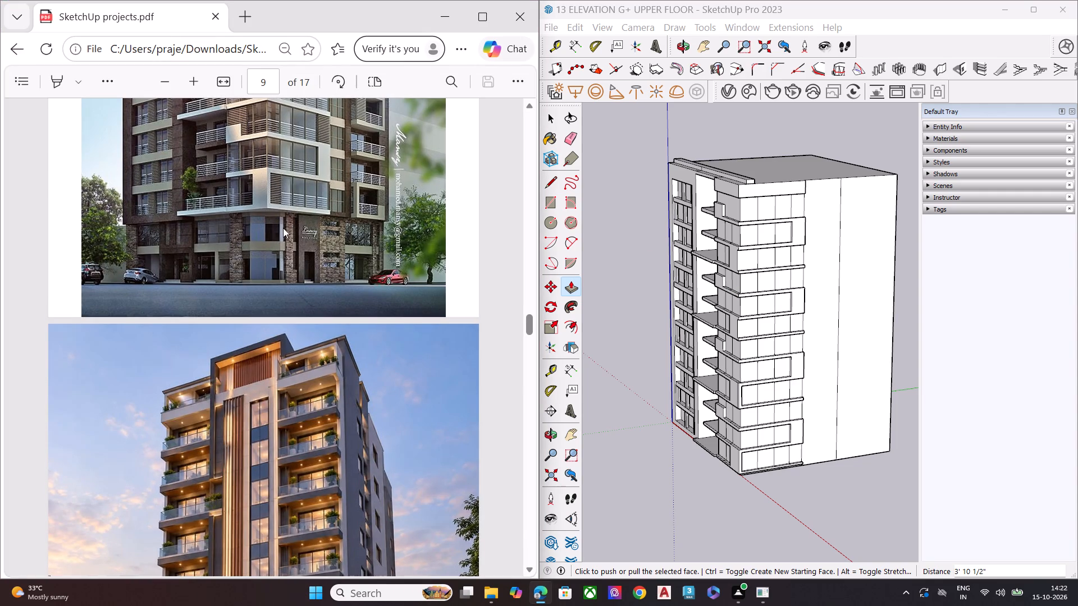
Go to the corner tower image on page 8 of the PDF and zoom out to show the whole building.
scroll(280, 233, up, 5)
scroll(280, 233, down, 1)
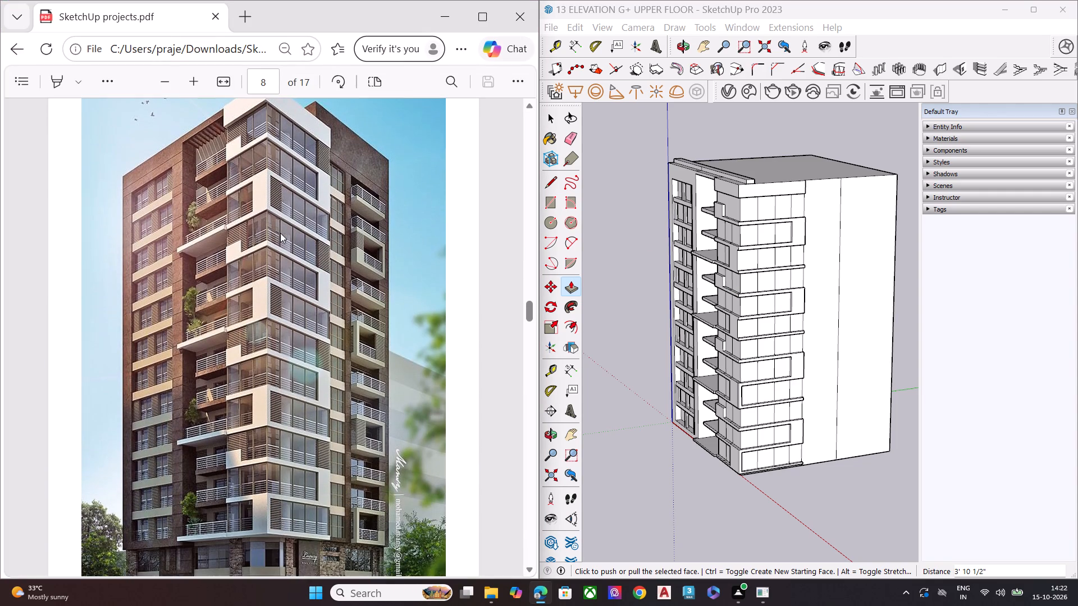
click(171, 79)
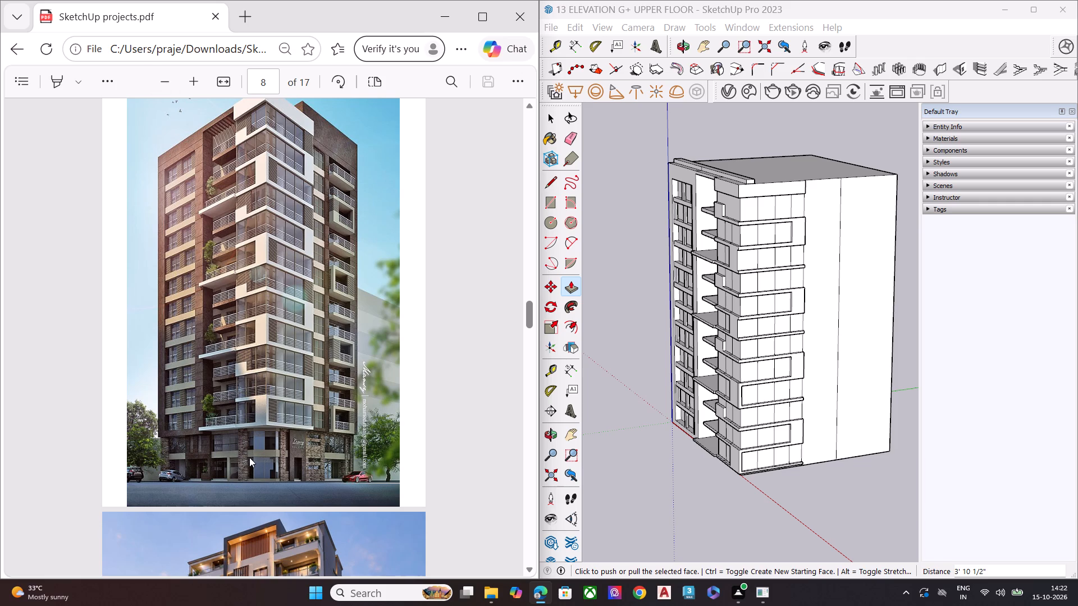
scroll(249, 457, up, 3)
scroll(249, 457, down, 3)
Compare the model's side facade beside the vertical dividing line with the reference tower's side balconies on page 8.
middle_drag(758, 378, 673, 361)
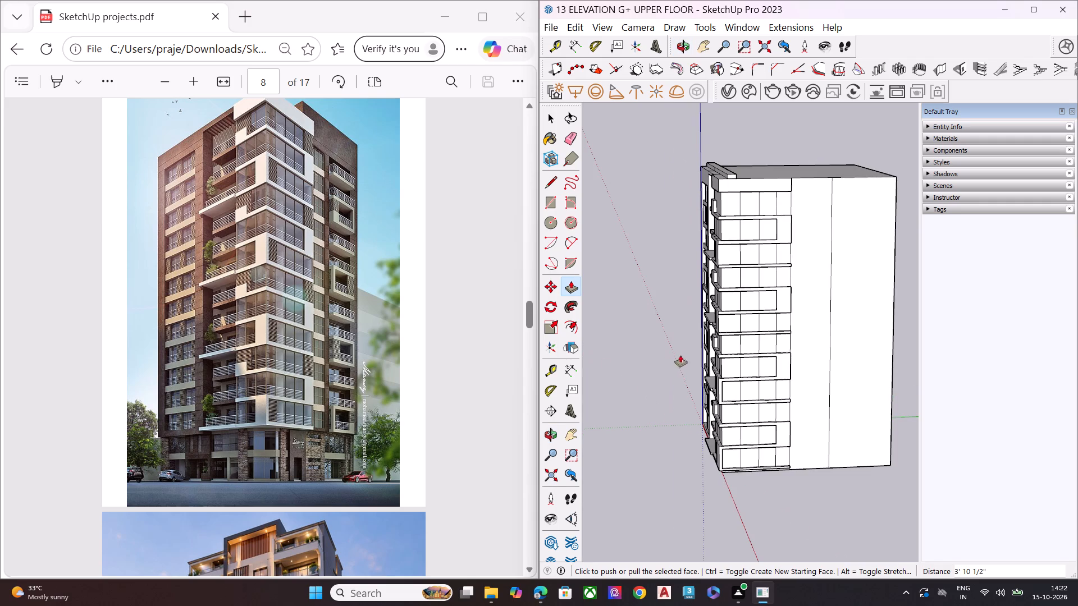
scroll(840, 256, up, 4)
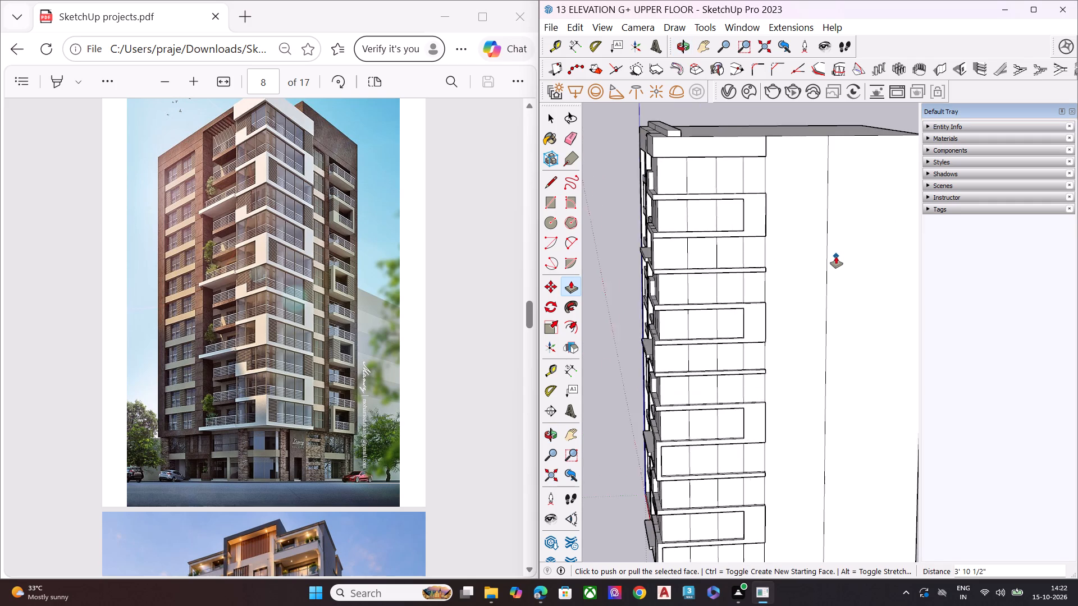
scroll(836, 256, up, 1)
scroll(743, 254, down, 1)
middle_drag(827, 255, 744, 292)
scroll(738, 228, up, 5)
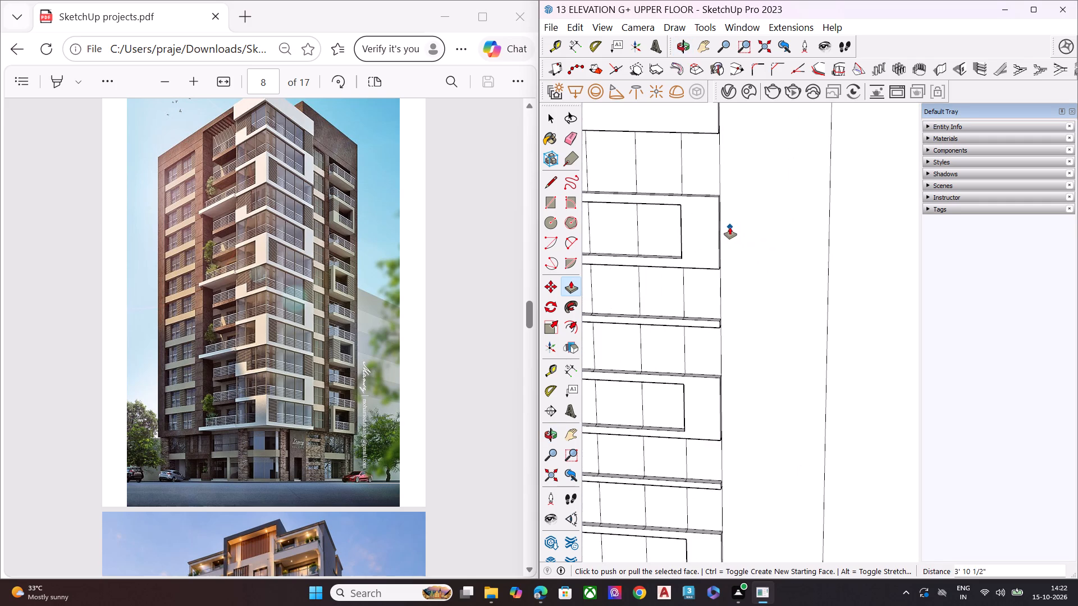
scroll(729, 235, down, 3)
middle_drag(657, 251, 833, 233)
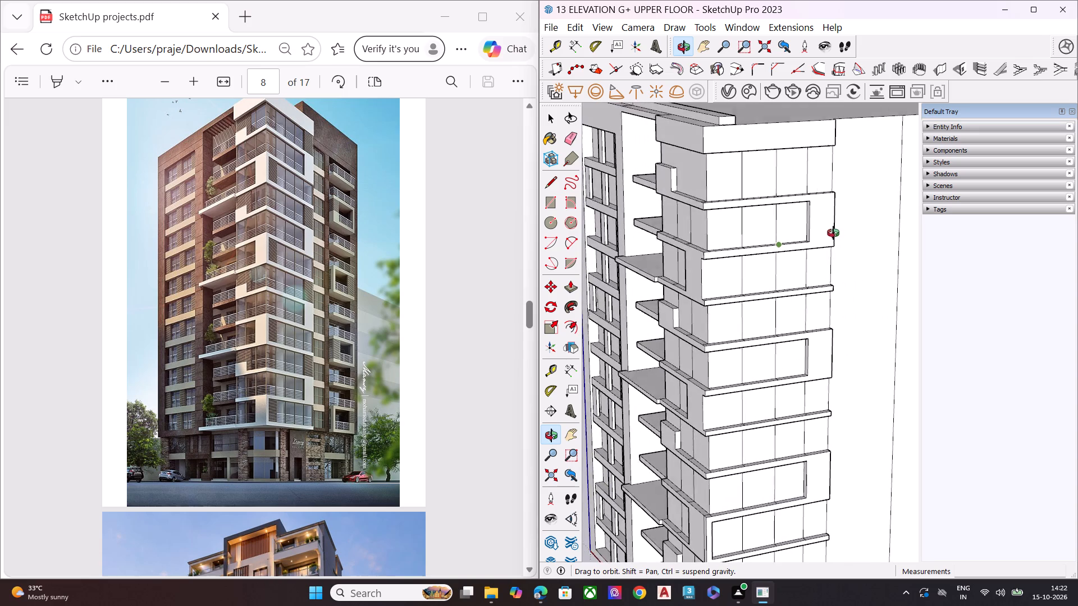
middle_drag(833, 233, 627, 209)
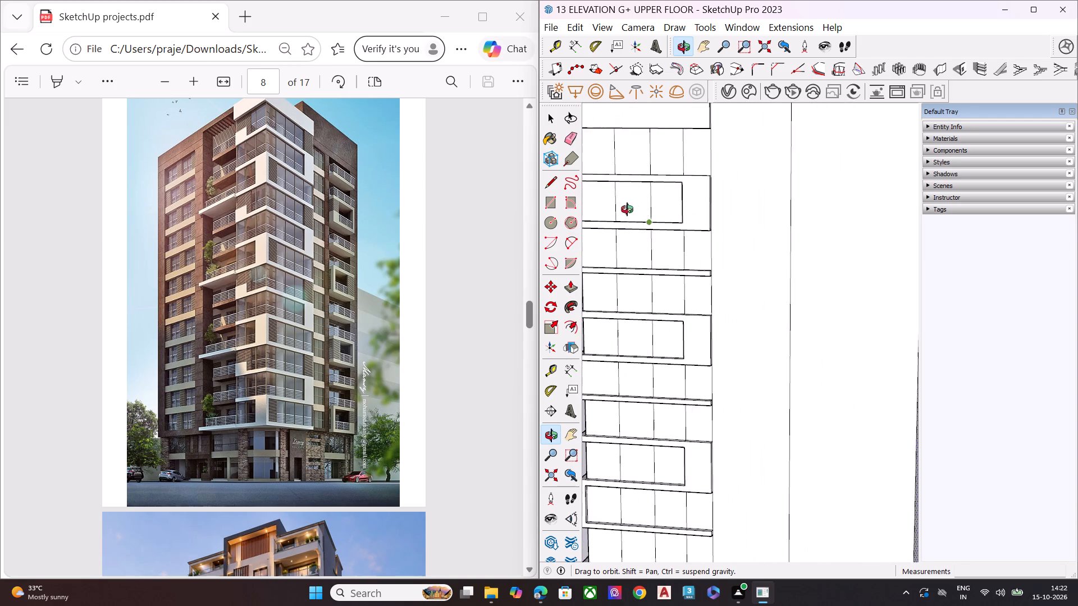
middle_drag(627, 209, 616, 208)
scroll(657, 254, up, 1)
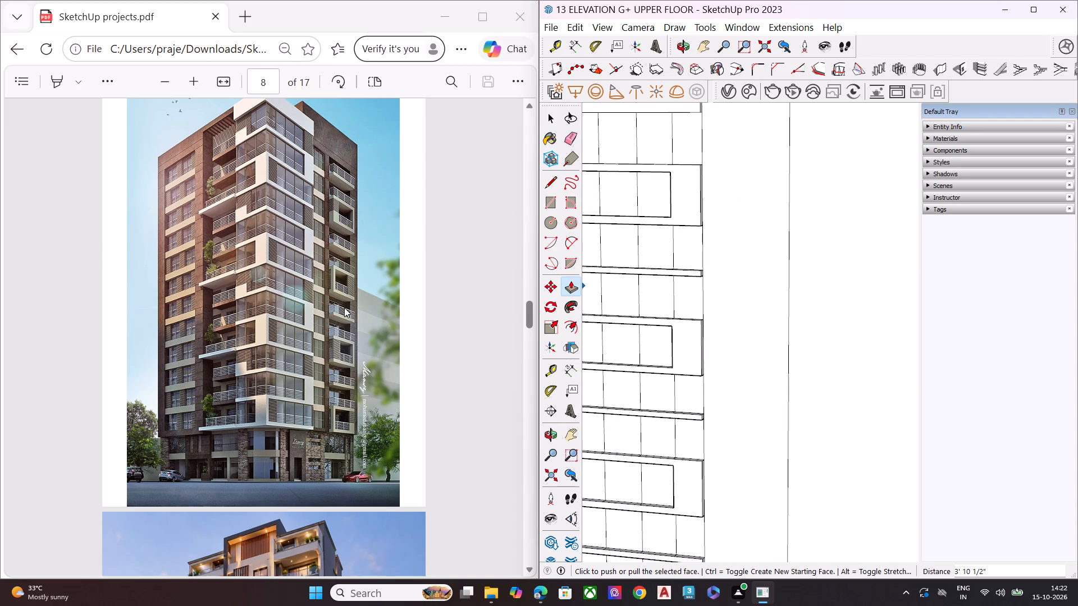
scroll(472, 306, down, 4)
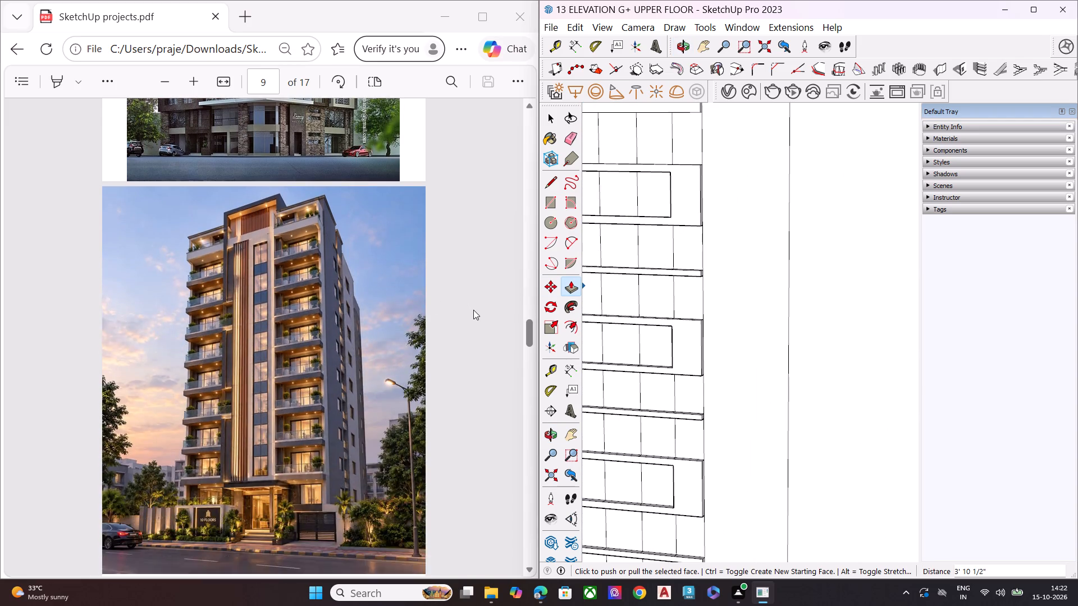
scroll(473, 310, up, 6)
scroll(466, 314, down, 1)
scroll(499, 265, down, 1)
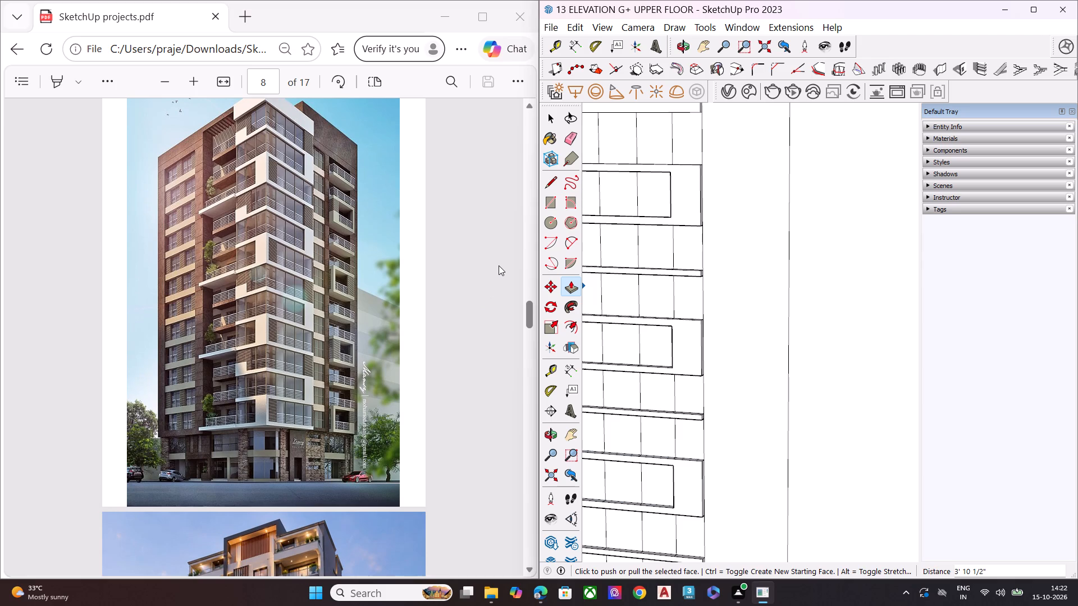
Bring the building at the origin back into view and frame its upper side facade.
scroll(725, 213, down, 6)
scroll(837, 121, up, 4)
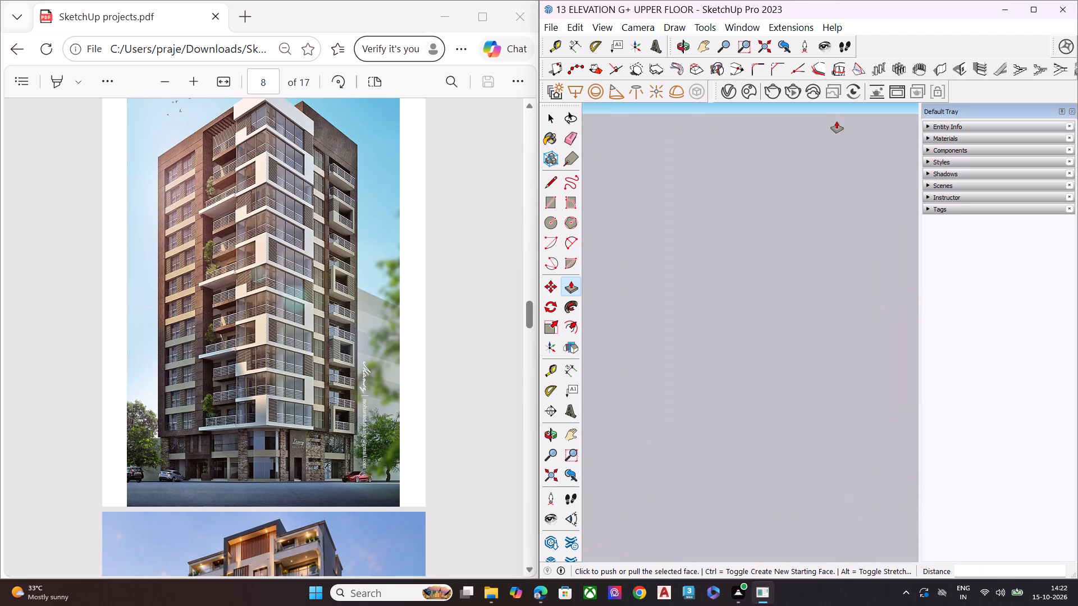
scroll(837, 121, up, 2)
scroll(792, 178, down, 11)
scroll(778, 238, down, 4)
click(552, 476)
scroll(745, 310, down, 1)
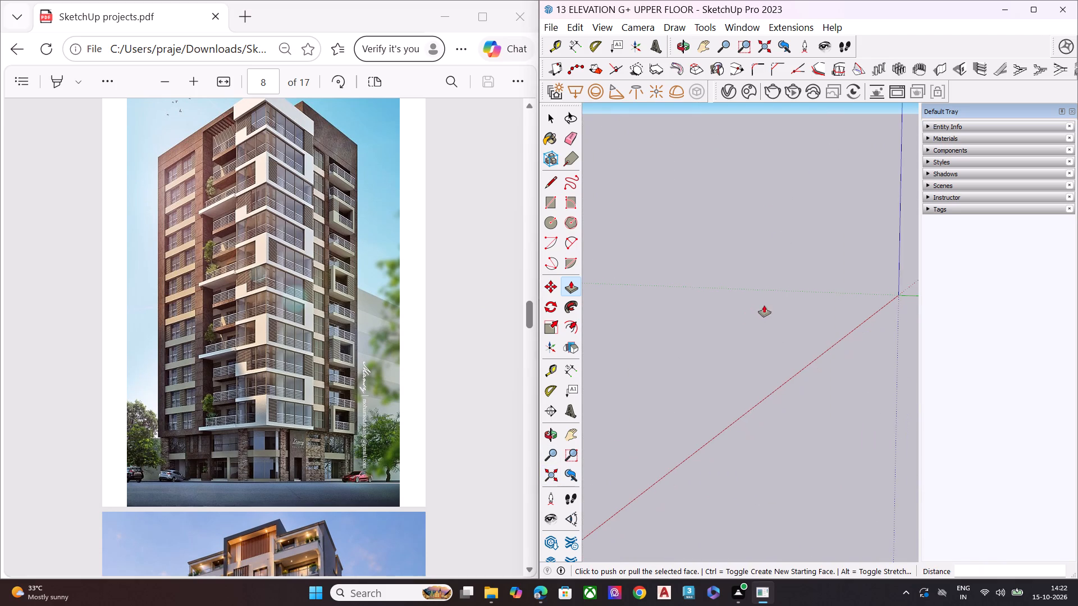
scroll(899, 292, up, 10)
key(space)
scroll(904, 304, up, 4)
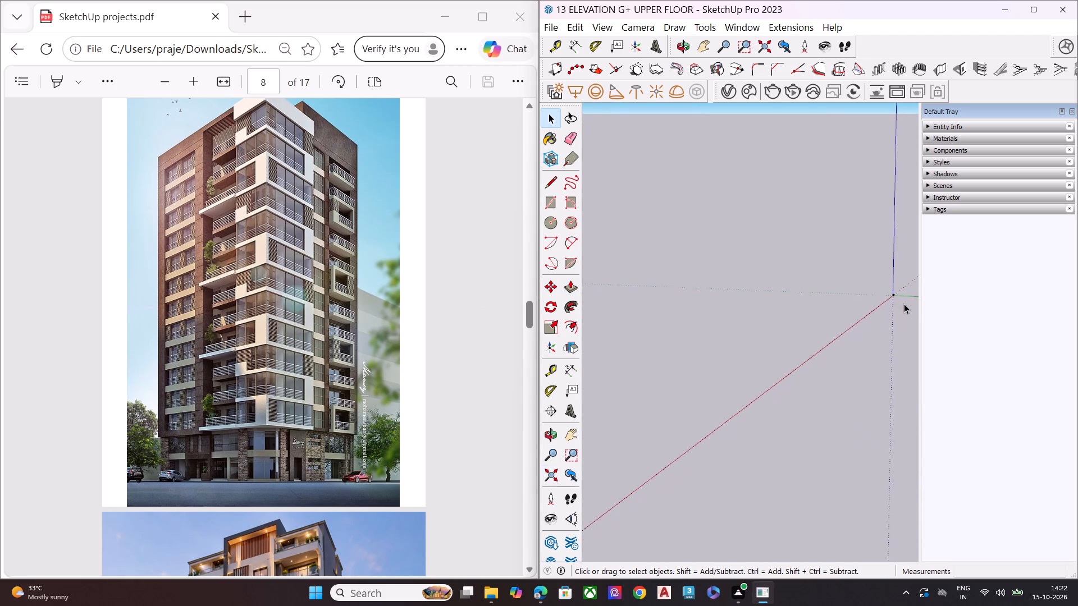
scroll(904, 304, up, 8)
scroll(898, 286, down, 5)
scroll(898, 286, up, 15)
scroll(768, 308, down, 1)
scroll(765, 308, up, 1)
scroll(759, 308, down, 5)
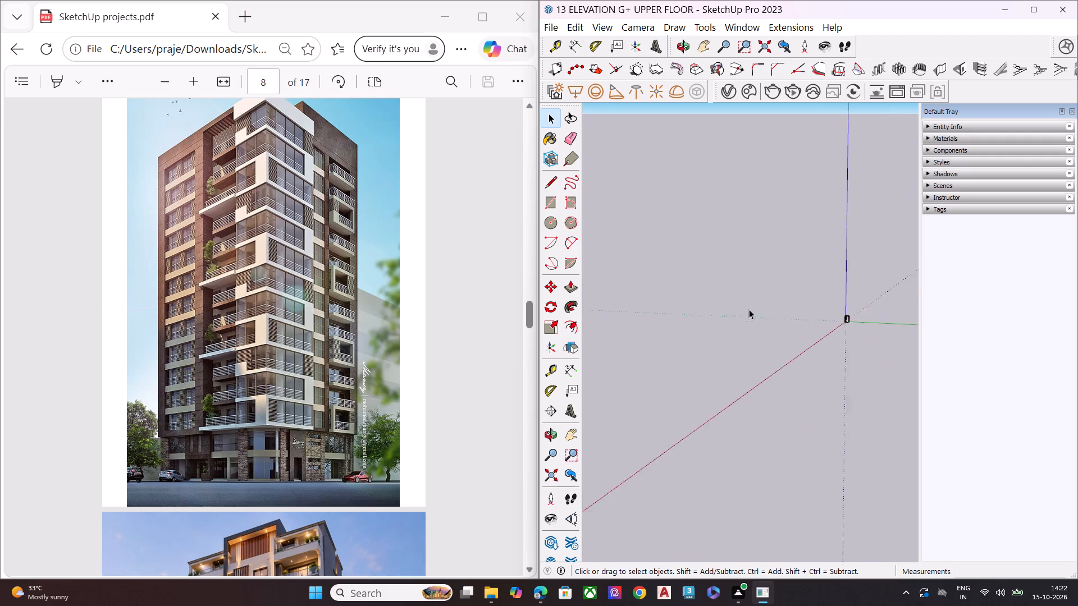
scroll(749, 309, down, 2)
scroll(811, 306, up, 20)
scroll(811, 306, up, 6)
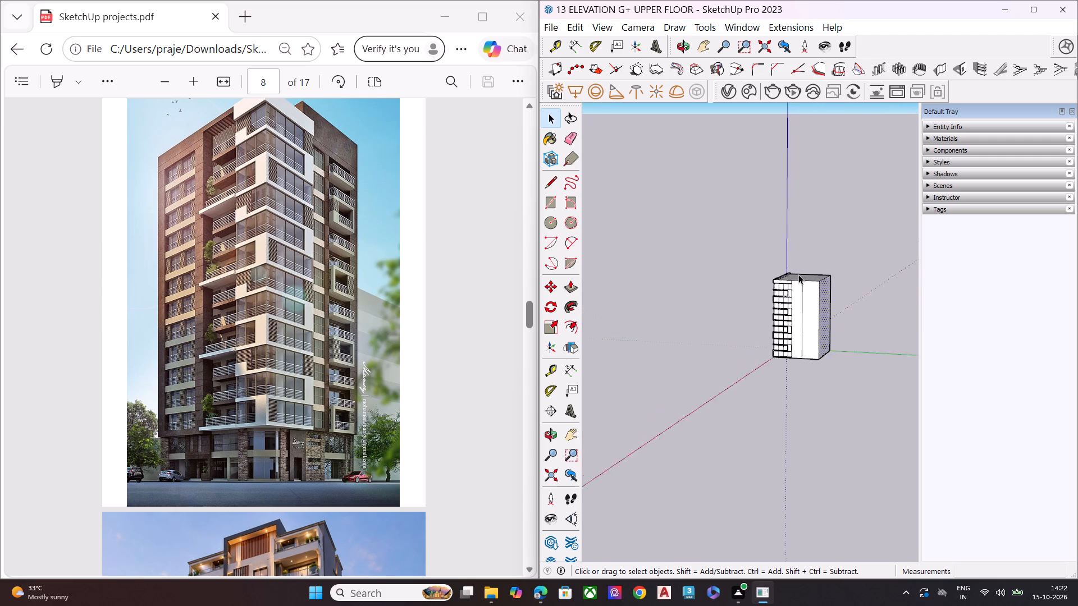
scroll(798, 274, up, 11)
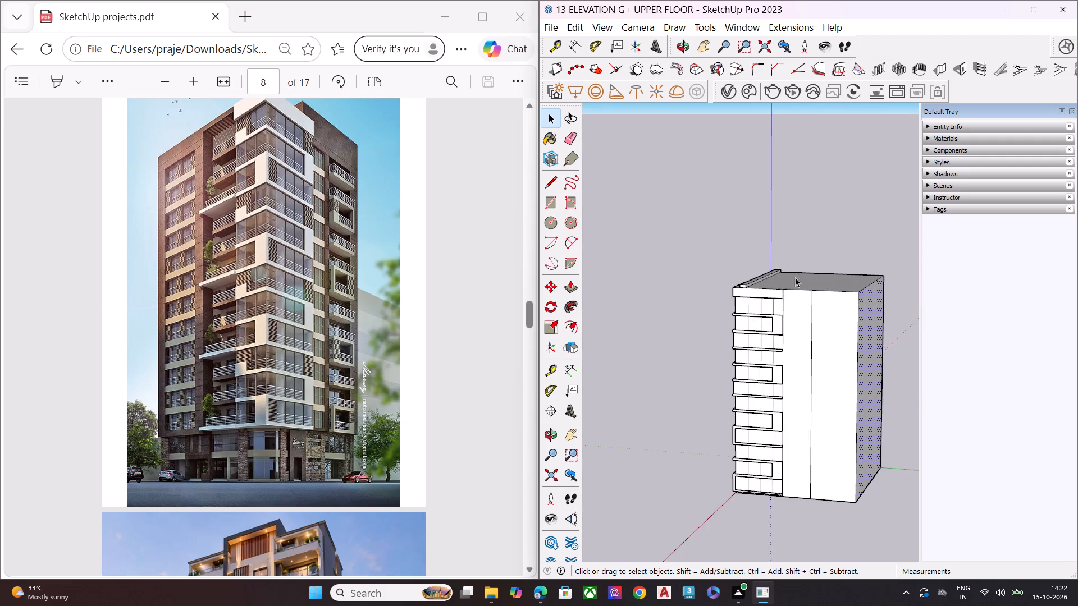
scroll(756, 292, down, 2)
scroll(810, 316, up, 6)
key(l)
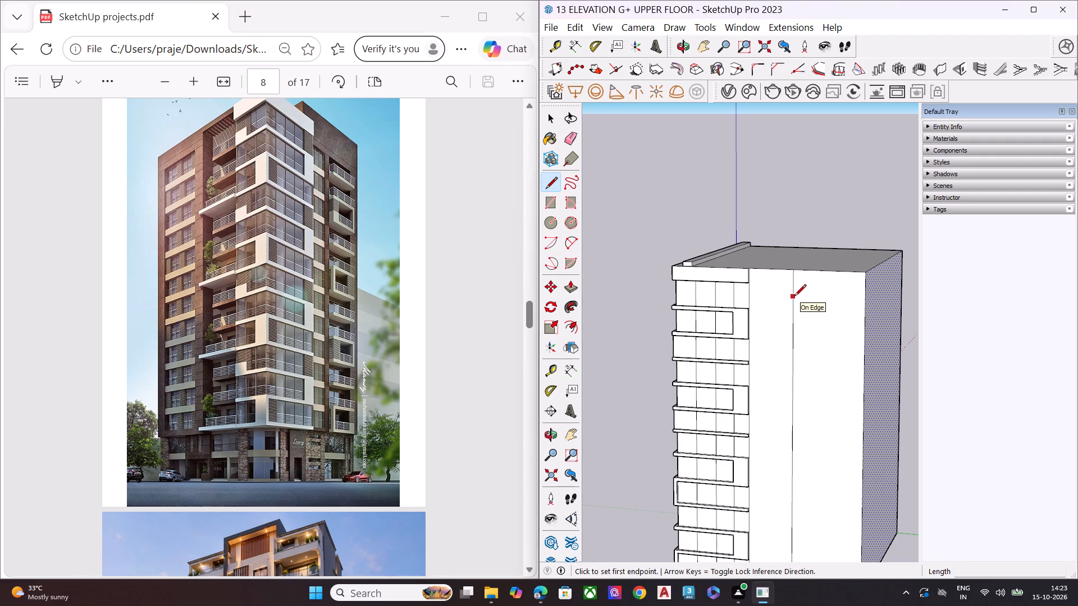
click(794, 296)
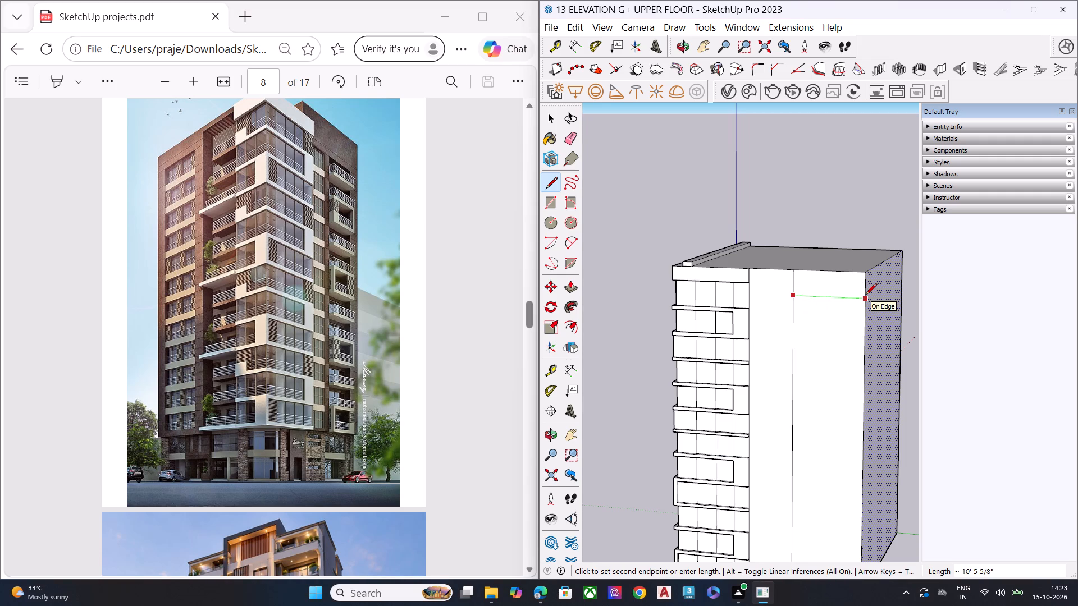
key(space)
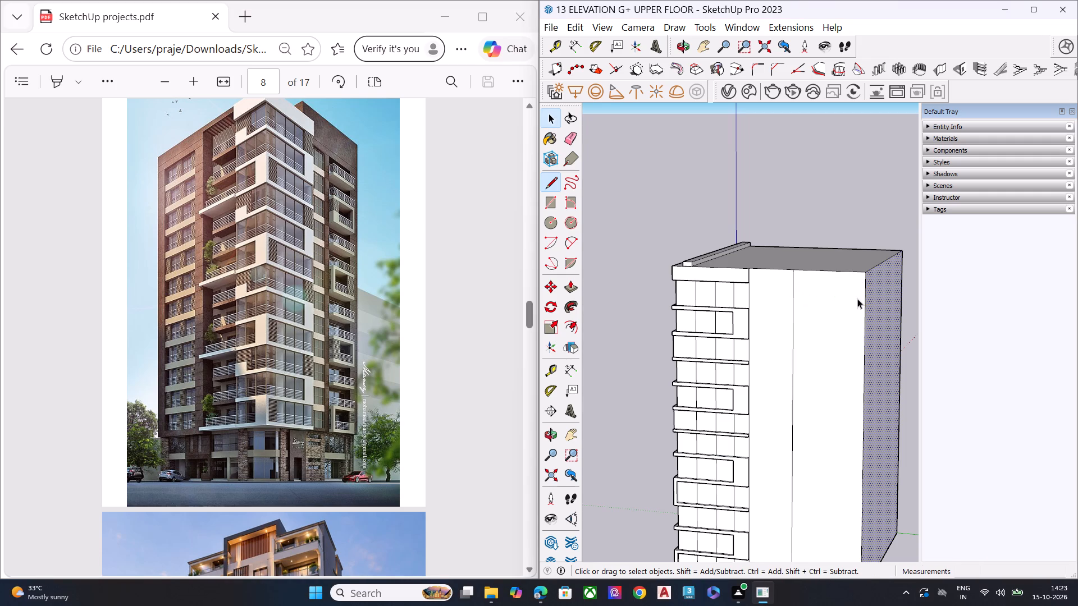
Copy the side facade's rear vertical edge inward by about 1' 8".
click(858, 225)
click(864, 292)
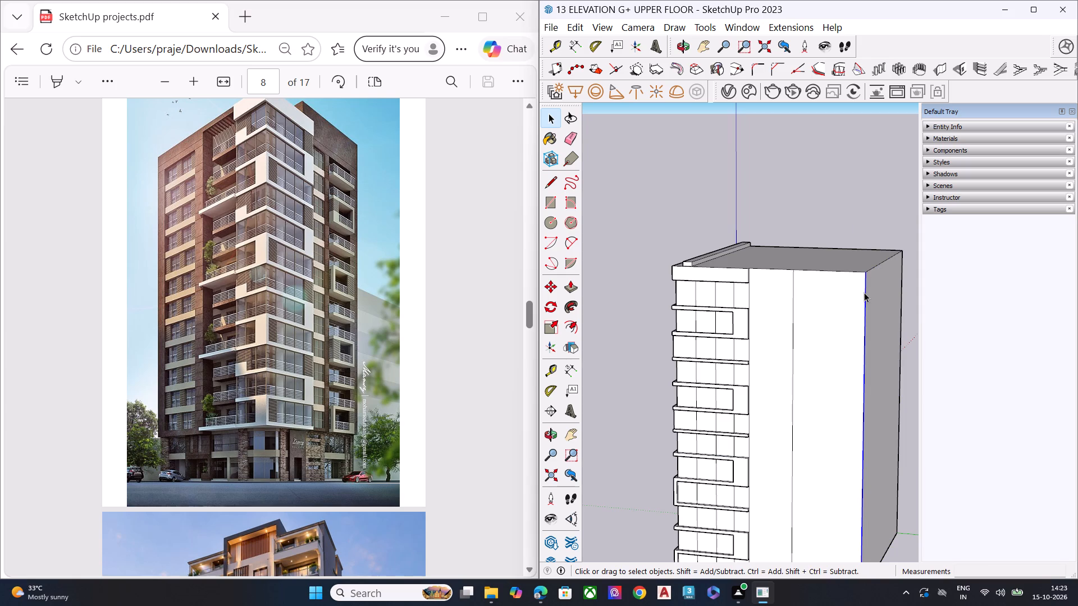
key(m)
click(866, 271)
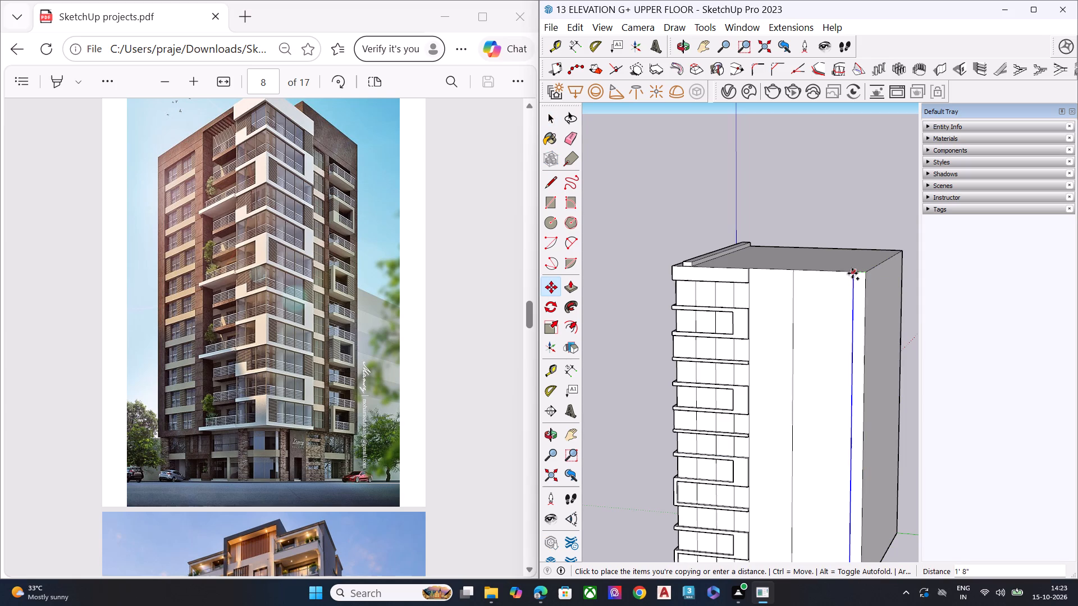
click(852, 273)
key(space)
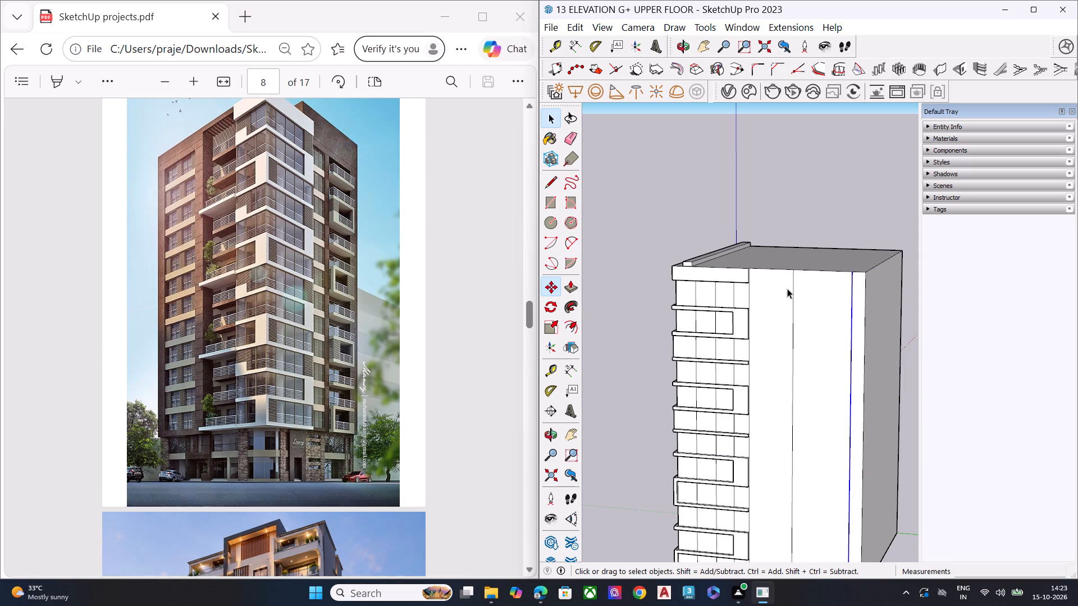
Undo the edge copy and the last two Push/Pull changes to the block's rear face.
middle_drag(773, 291, 768, 281)
scroll(806, 305, up, 3)
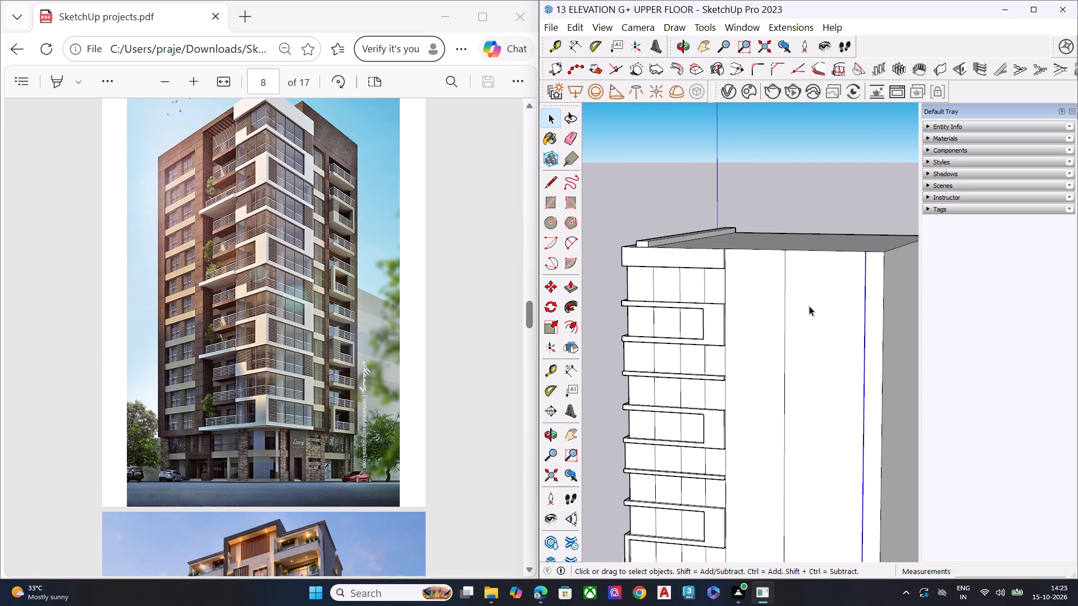
scroll(806, 300, down, 2)
scroll(806, 300, up, 1)
scroll(806, 300, down, 2)
key(ctrl+z)
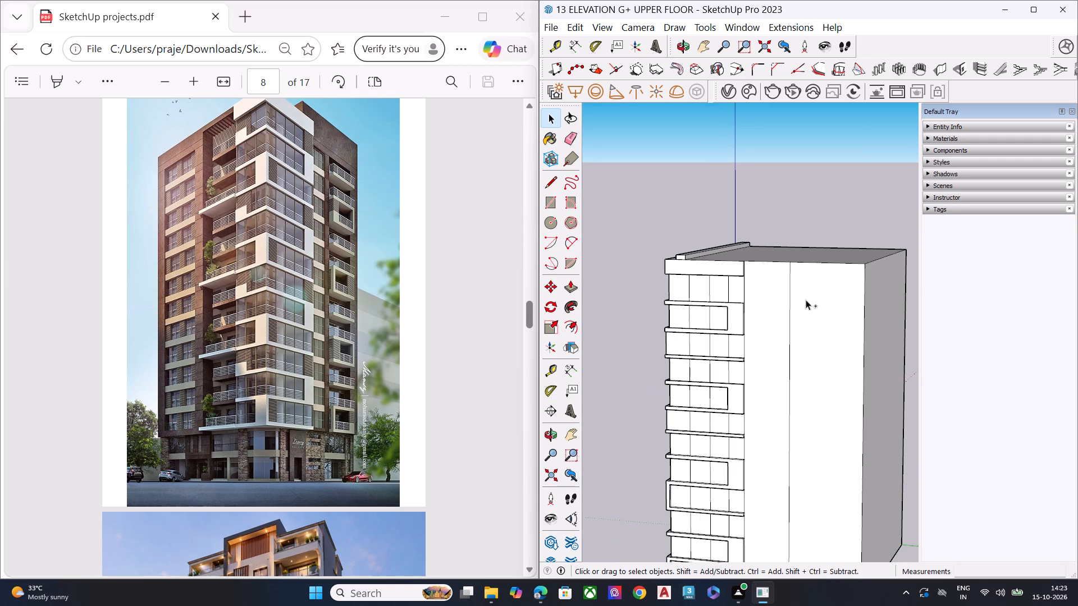
key(ctrl+z)
key(ctrl+z)
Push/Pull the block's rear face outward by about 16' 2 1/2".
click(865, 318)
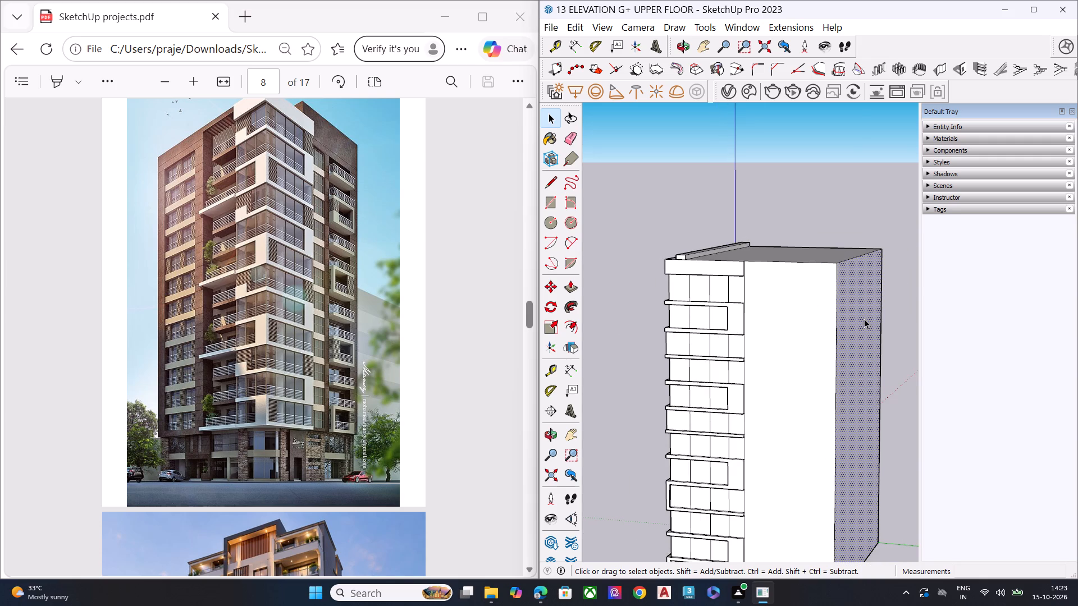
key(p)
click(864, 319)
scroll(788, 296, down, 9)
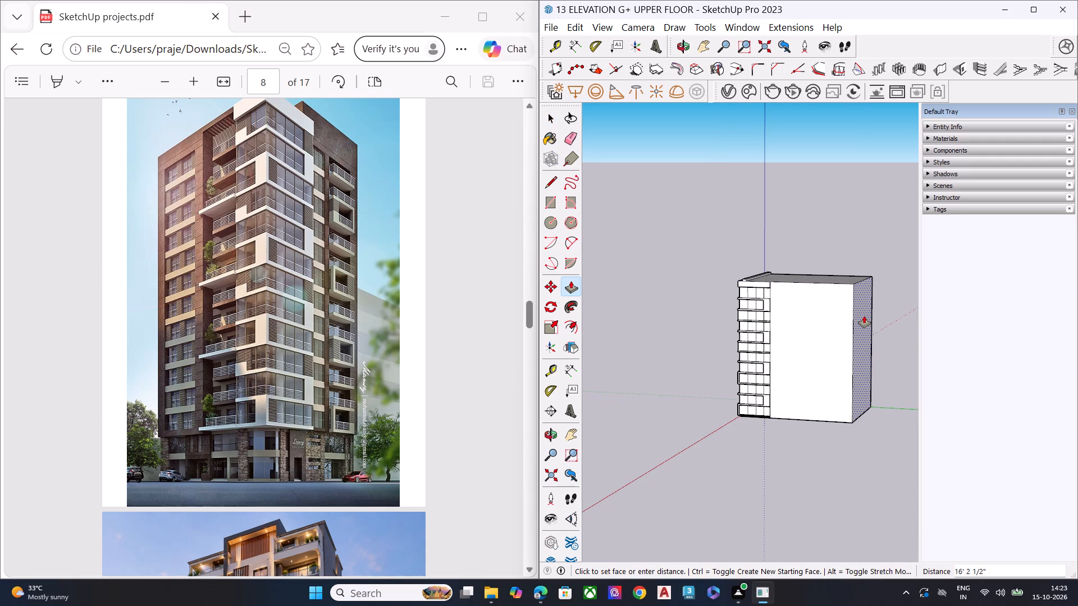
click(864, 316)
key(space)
Push/Pull the block's rear face inward by about 20' 11" to leave a narrow plain strip beside the balcony bays.
scroll(826, 308, up, 1)
scroll(826, 308, down, 1)
scroll(826, 308, up, 4)
middle_drag(815, 307, 824, 307)
scroll(819, 305, up, 5)
scroll(802, 309, down, 4)
key(p)
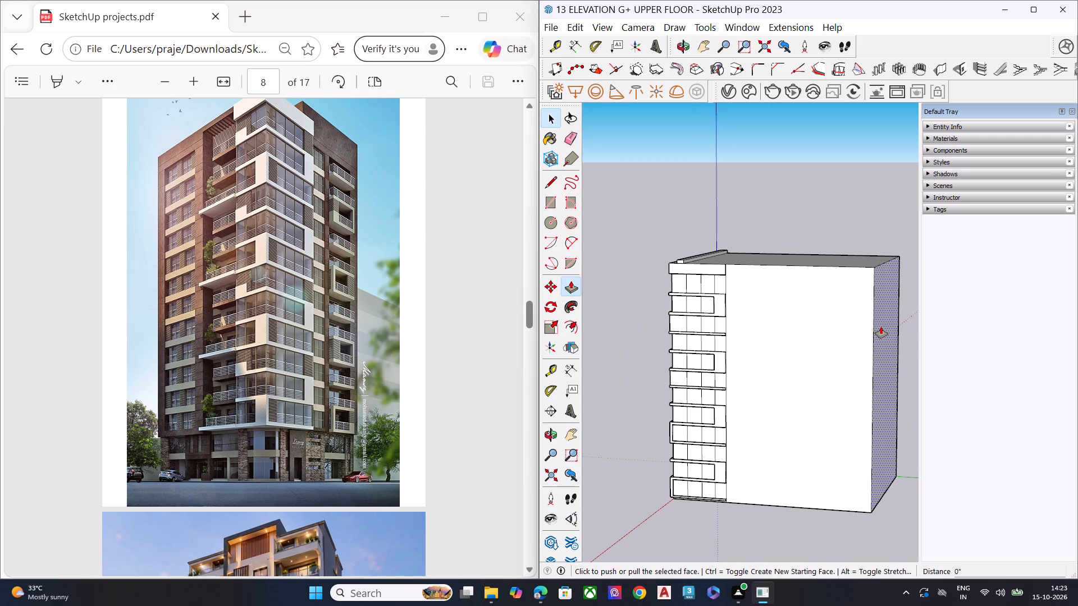
click(884, 328)
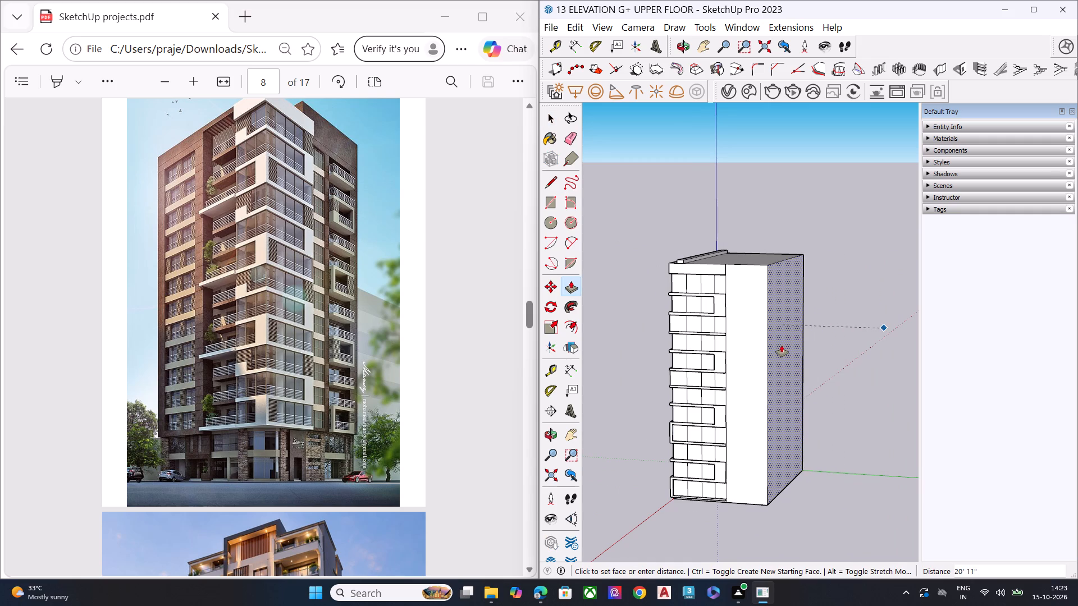
click(782, 345)
Extend the rear face outward by about 11' 5" as a new Push/Pull section, keeping a vertical dividing line on the side facade.
click(782, 333)
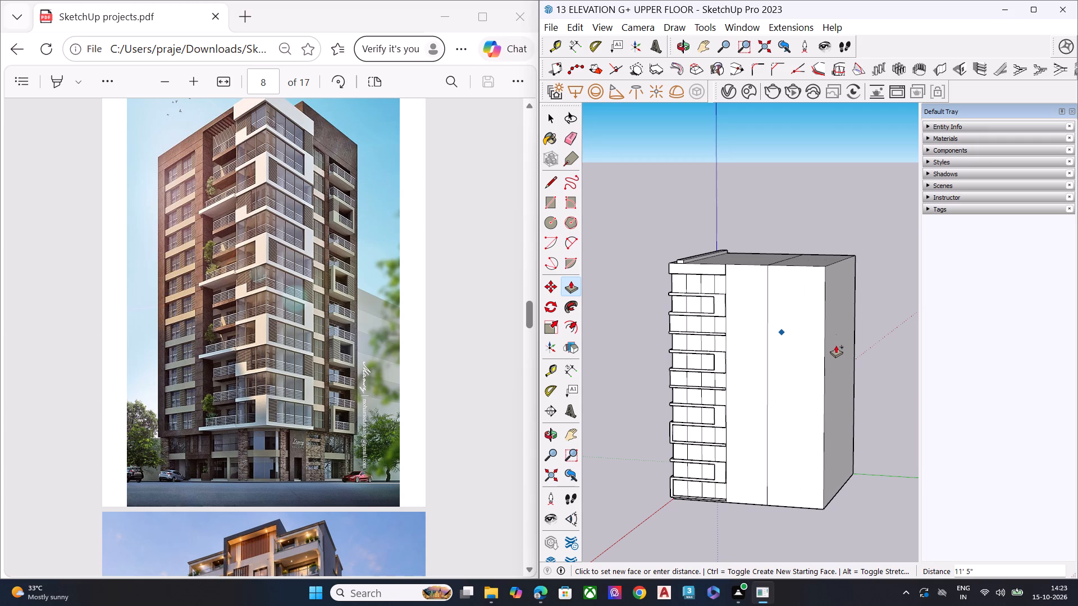
click(836, 346)
key(space)
Draw a horizontal line across the plain side facade, from the underside of the front's top band to the rear edge.
scroll(794, 324, up, 5)
middle_drag(794, 324, 808, 293)
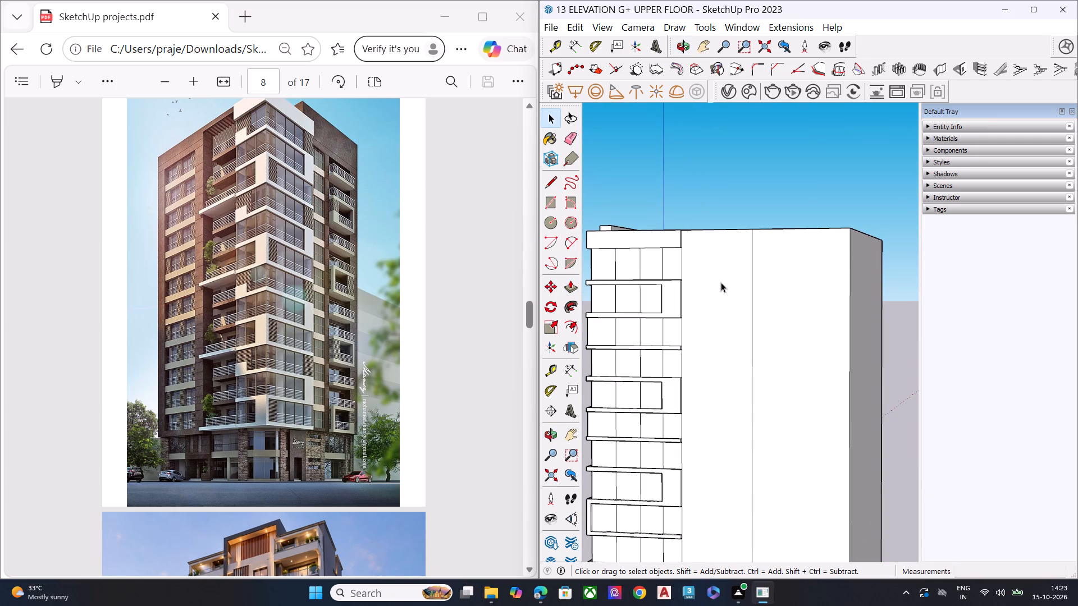
key(l)
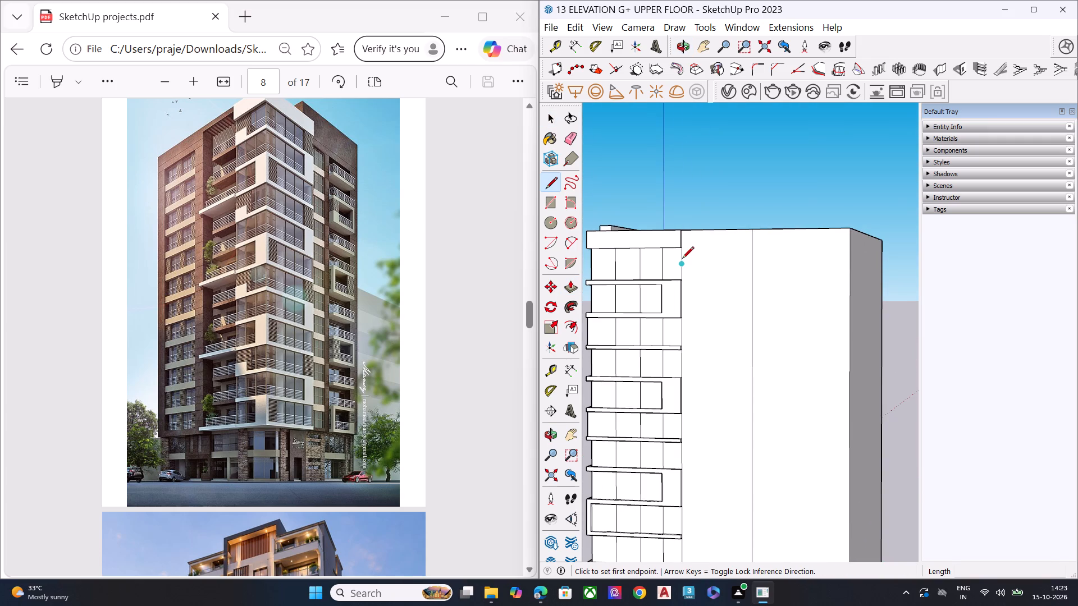
scroll(684, 250, up, 7)
middle_drag(680, 255, 664, 273)
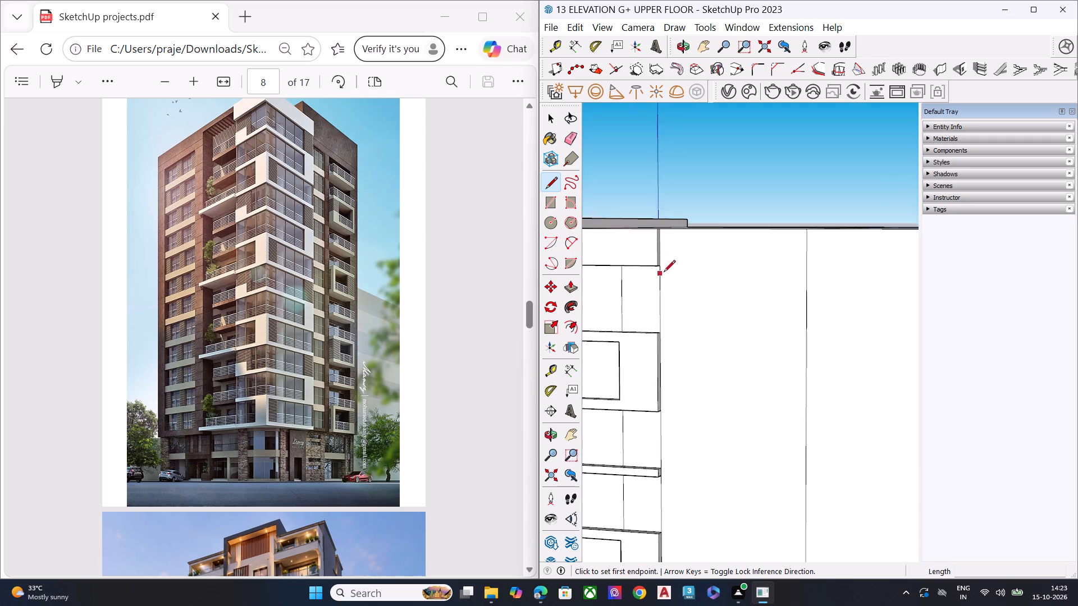
scroll(666, 269, up, 1)
click(661, 266)
scroll(697, 265, down, 6)
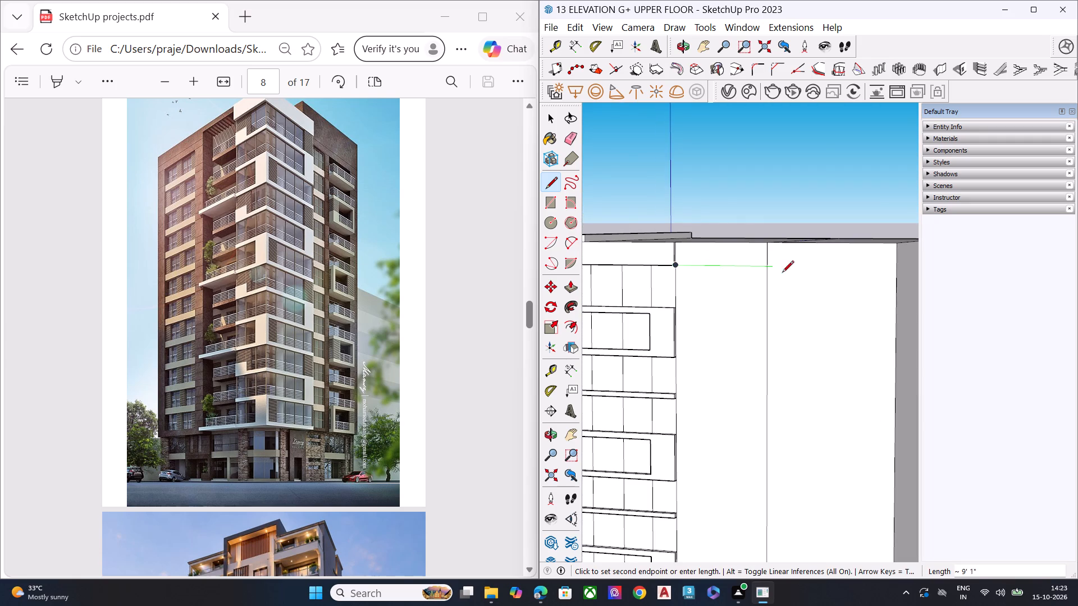
click(895, 269)
Draw a second horizontal line about 19' 10 3/4" long across the side facade, just below the first one.
scroll(782, 258, down, 3)
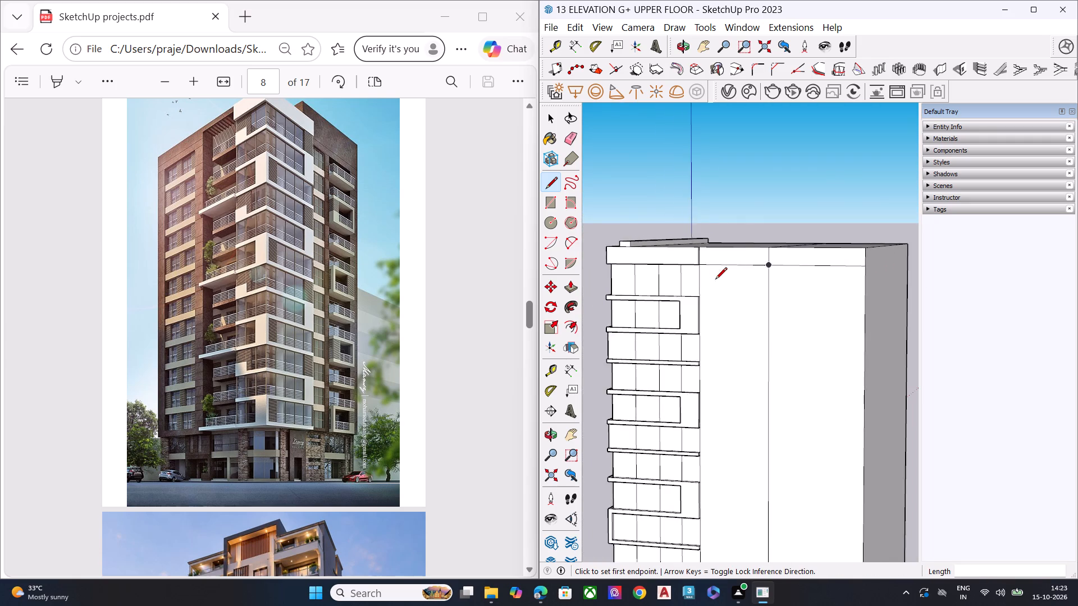
scroll(710, 281, up, 7)
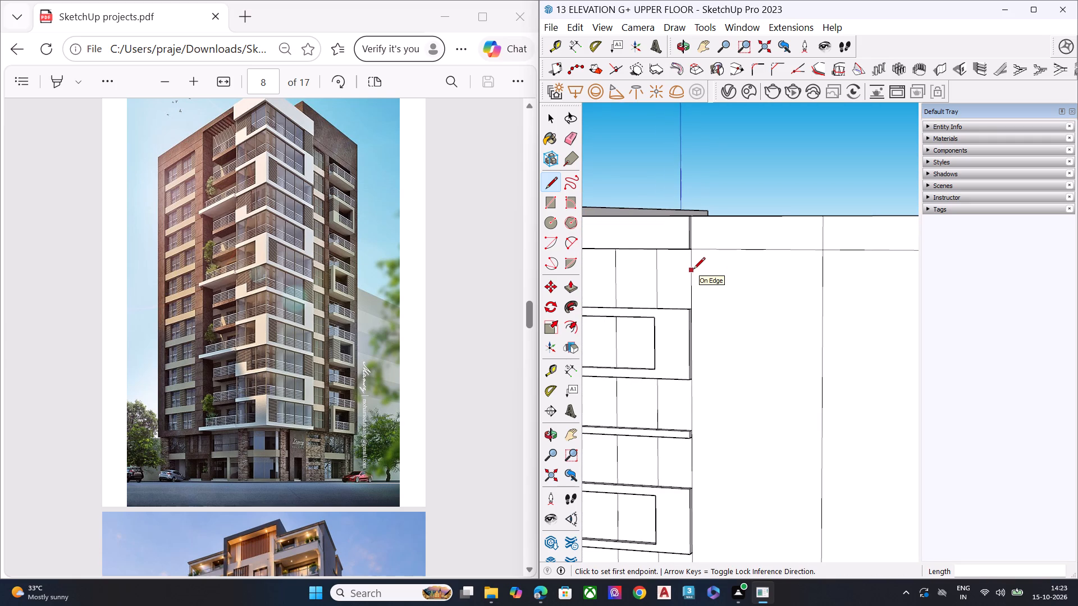
click(693, 270)
scroll(707, 269, down, 2)
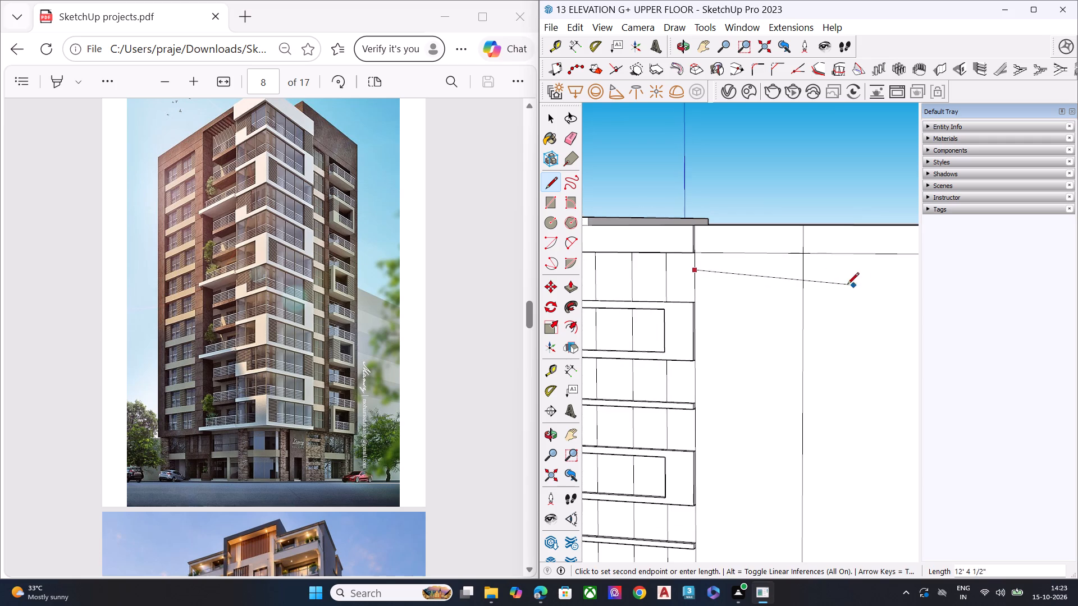
scroll(811, 276, down, 5)
click(899, 276)
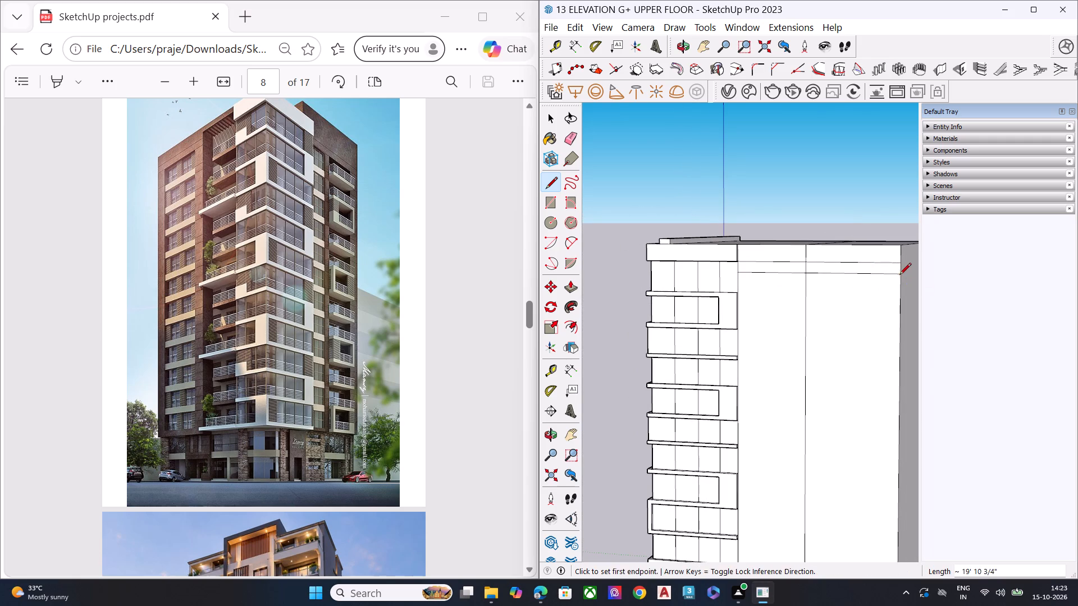
key(space)
Erase the two segments of the vertical dividing line above the lower horizontal line.
scroll(823, 280, up, 5)
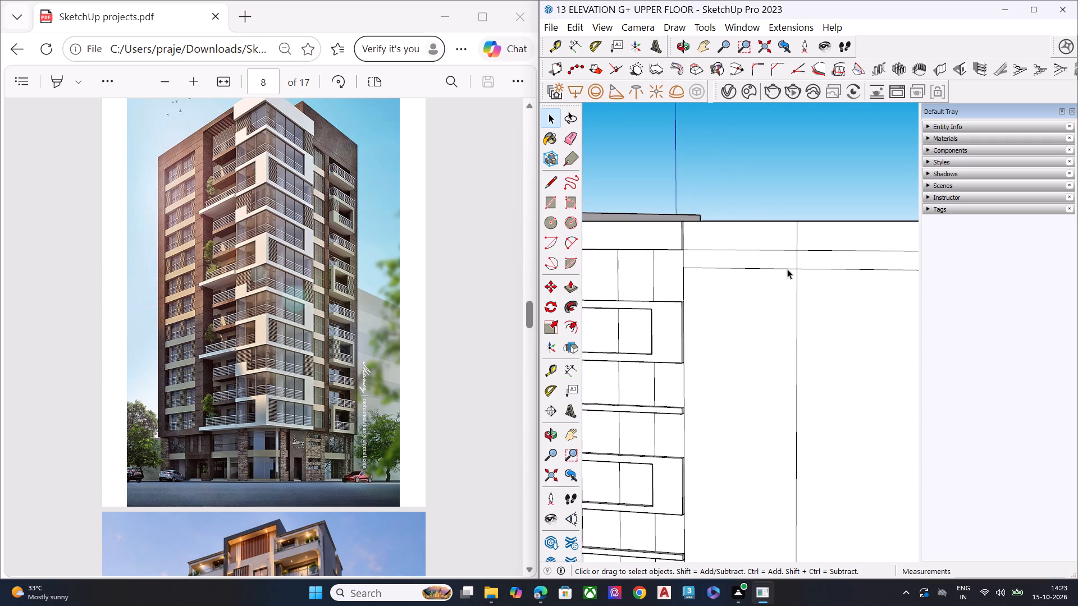
key(e)
click(797, 235)
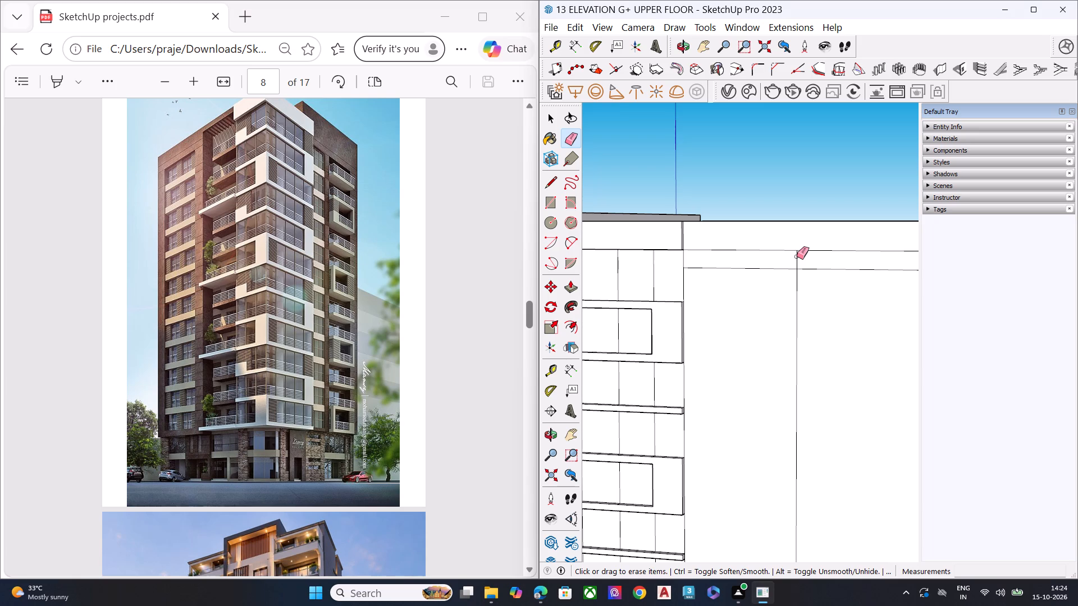
click(797, 256)
scroll(762, 256, down, 6)
scroll(762, 256, up, 1)
key(space)
Copy the vertical dividing line about 1' 10" toward the rear, starting on the lower horizontal line.
click(785, 278)
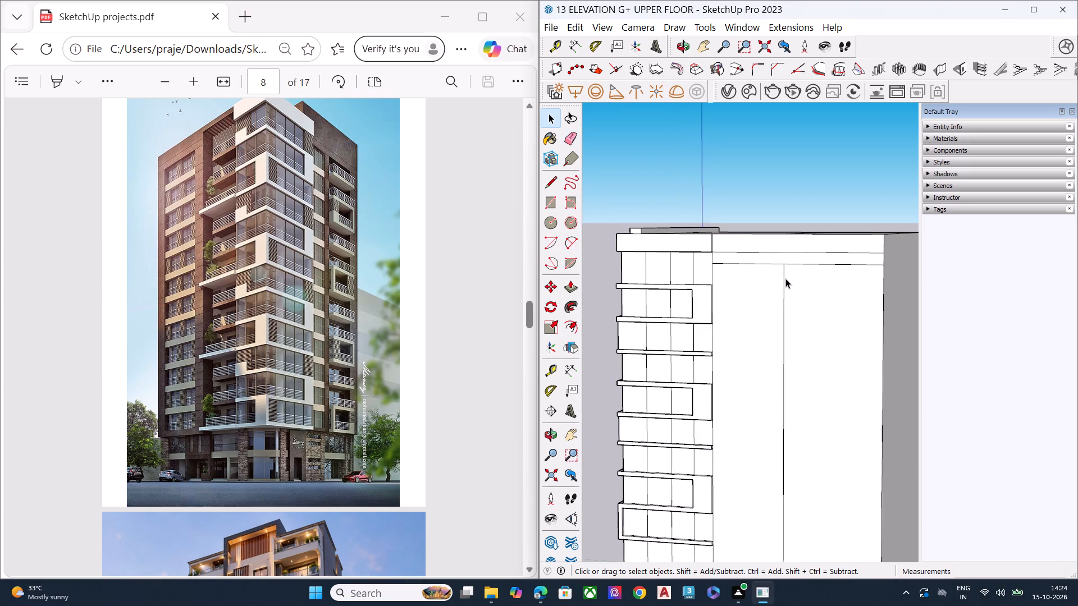
key(m)
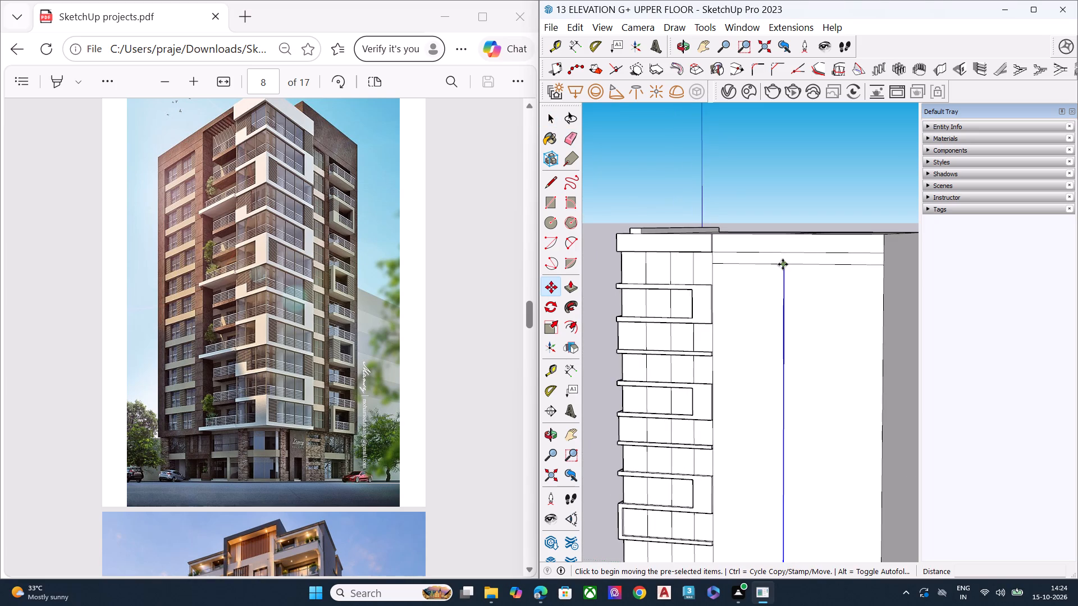
click(783, 264)
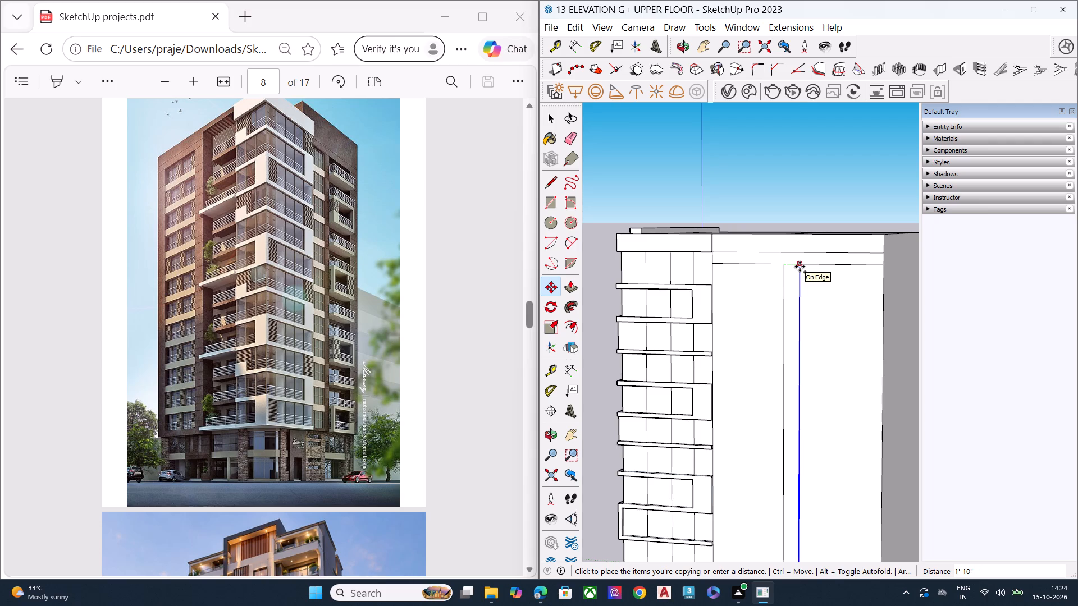
click(800, 267)
scroll(756, 271, down, 6)
scroll(829, 337, up, 5)
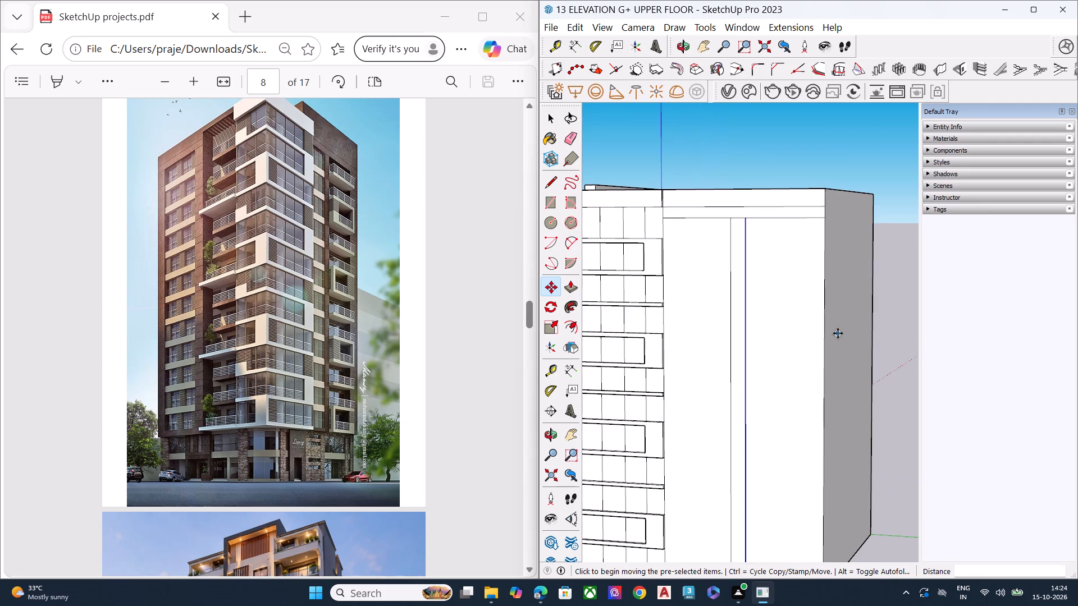
key(space)
Push/Pull the building's narrow rear end face outward to lengthen the plain side facade.
click(838, 332)
click(844, 336)
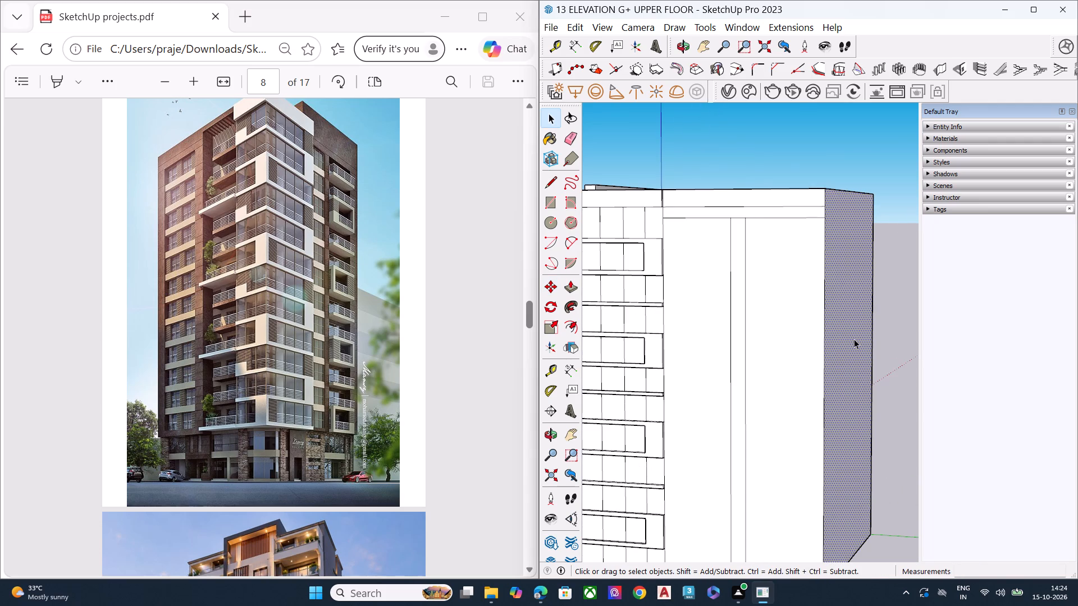
key(p)
click(849, 340)
click(871, 348)
key(space)
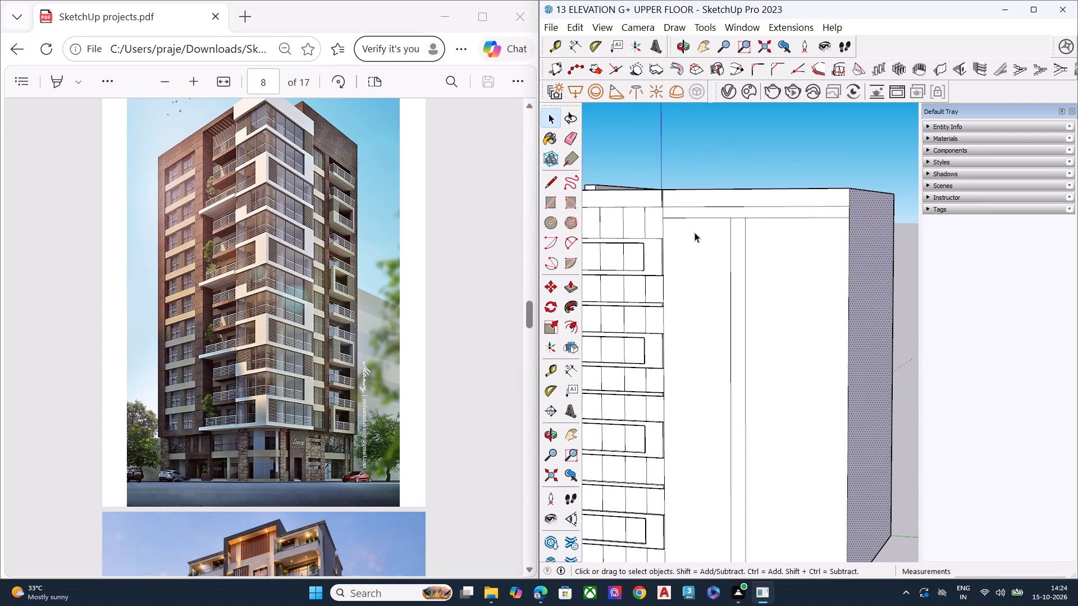
Examine the balcony front and the plain side facade from several angles.
middle_drag(695, 232, 722, 258)
scroll(706, 269, up, 4)
middle_drag(705, 270, 677, 254)
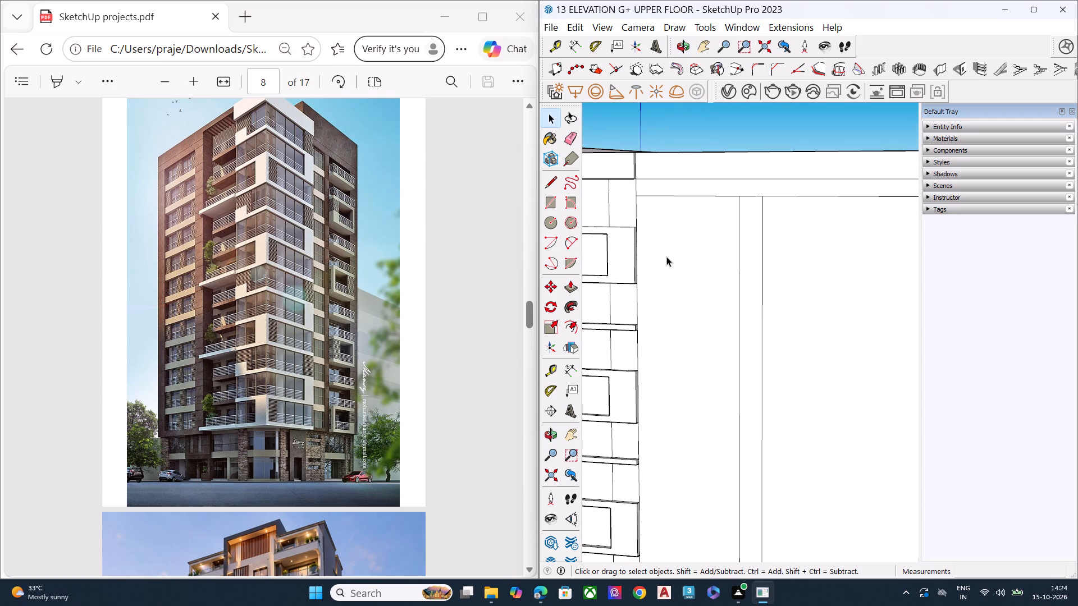
middle_drag(660, 260, 903, 260)
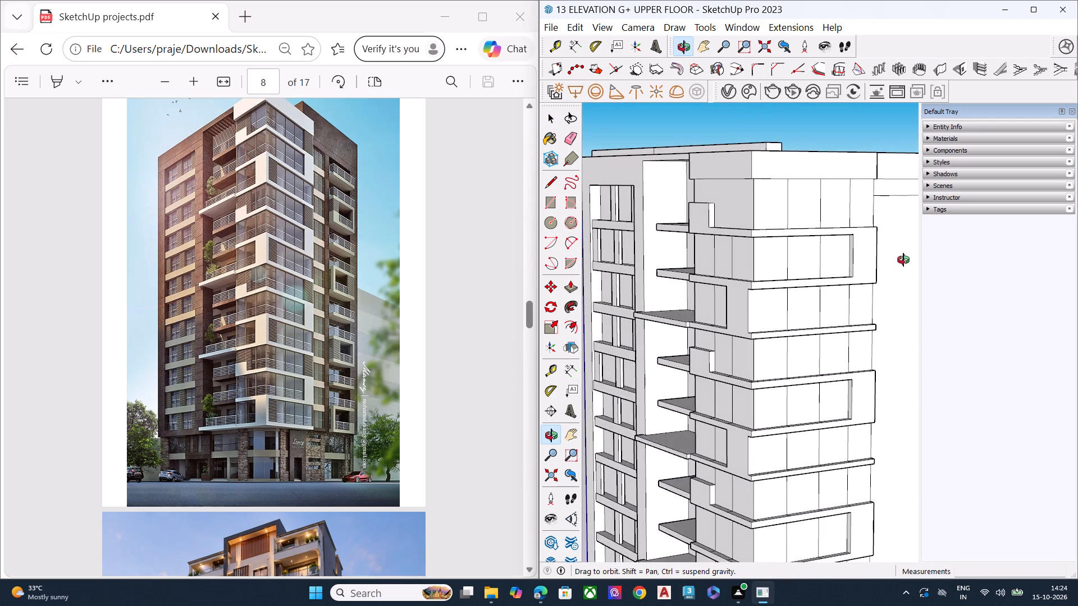
middle_drag(903, 260, 823, 251)
middle_drag(820, 251, 806, 251)
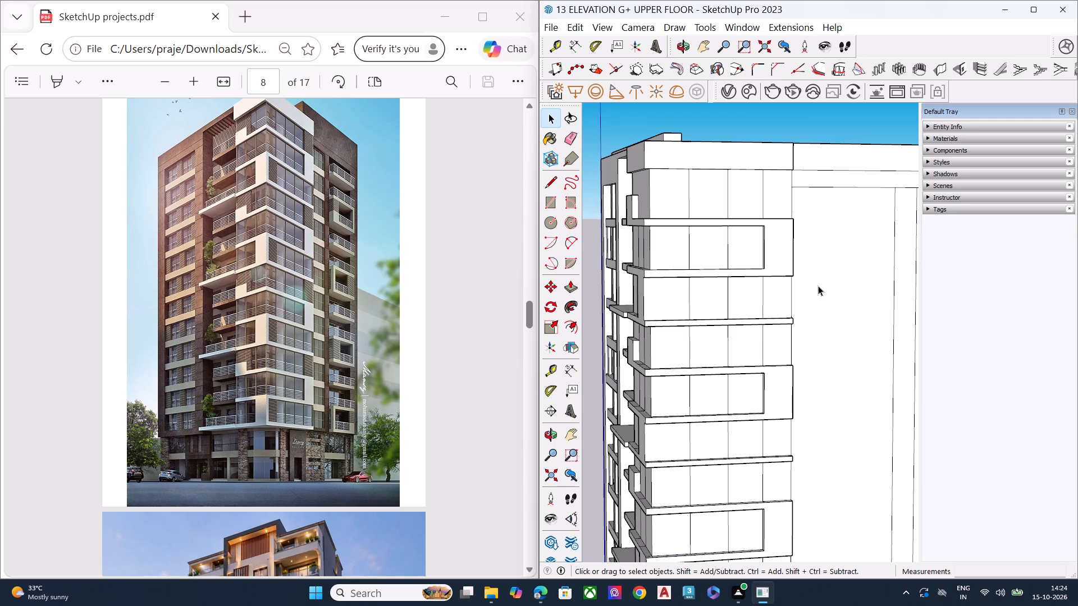
middle_drag(816, 281, 655, 291)
scroll(744, 256, up, 2)
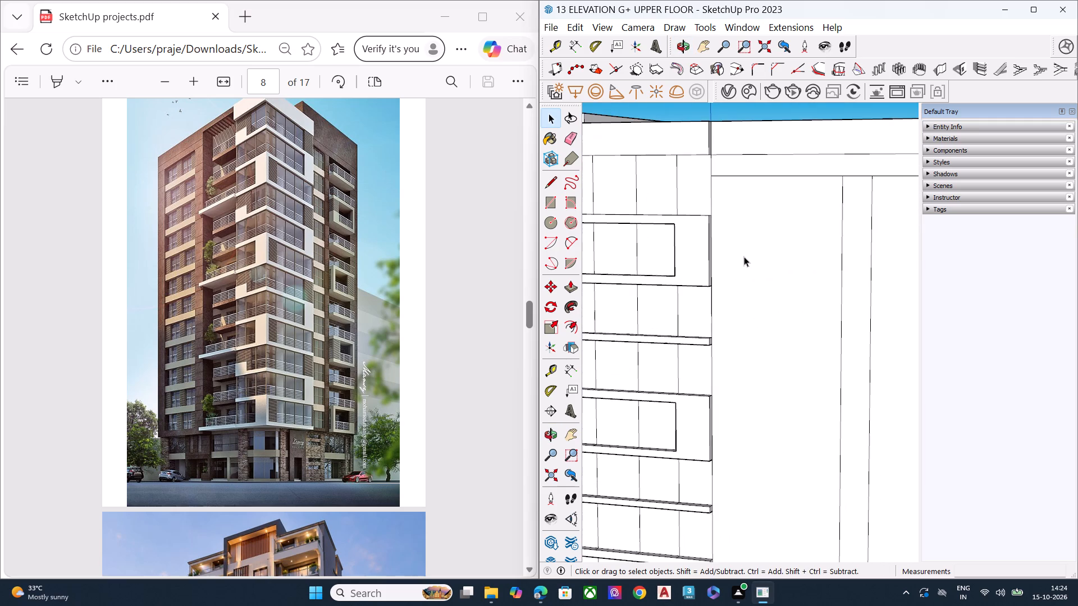
scroll(745, 257, down, 7)
middle_drag(702, 259, 783, 258)
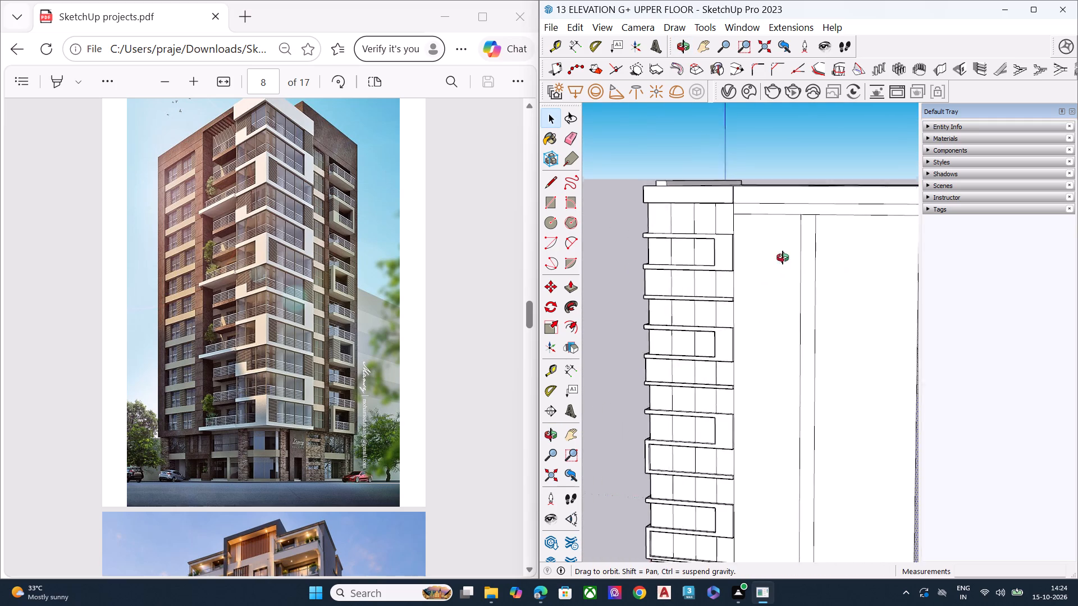
middle_drag(783, 258, 868, 255)
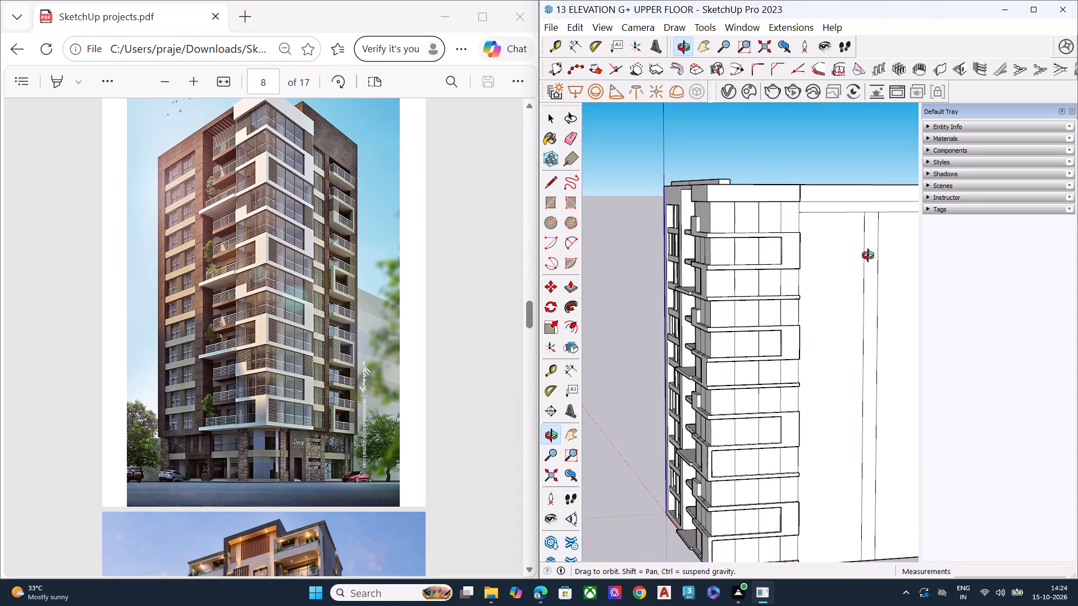
middle_drag(868, 255, 795, 263)
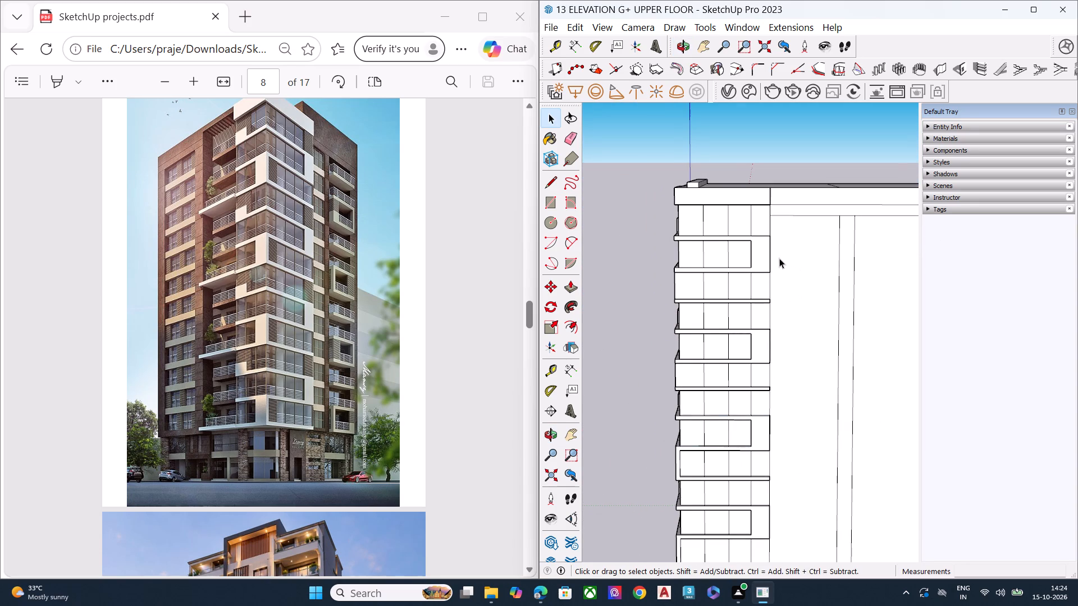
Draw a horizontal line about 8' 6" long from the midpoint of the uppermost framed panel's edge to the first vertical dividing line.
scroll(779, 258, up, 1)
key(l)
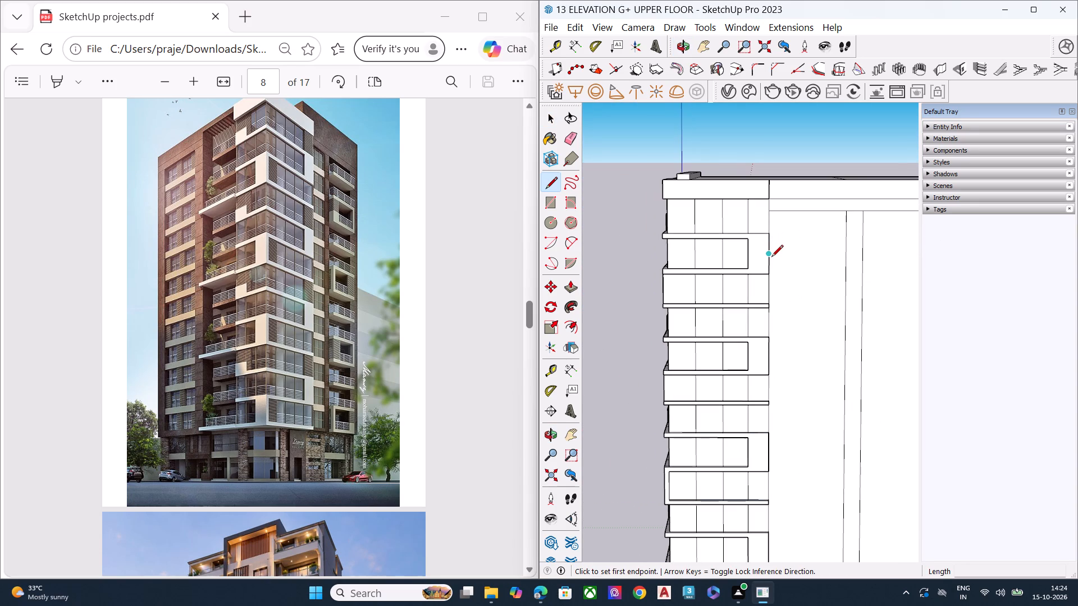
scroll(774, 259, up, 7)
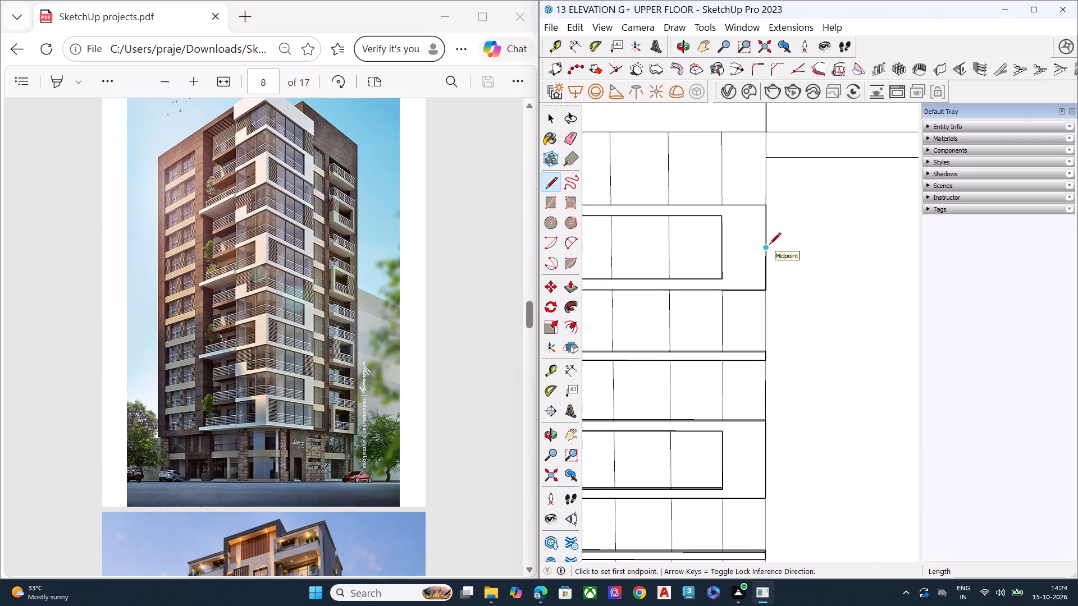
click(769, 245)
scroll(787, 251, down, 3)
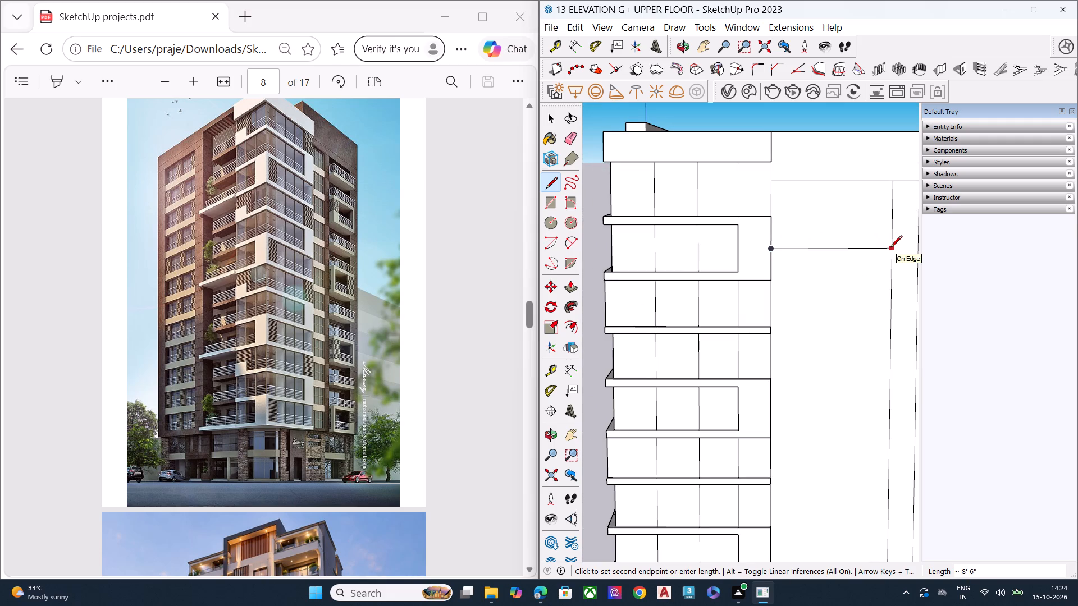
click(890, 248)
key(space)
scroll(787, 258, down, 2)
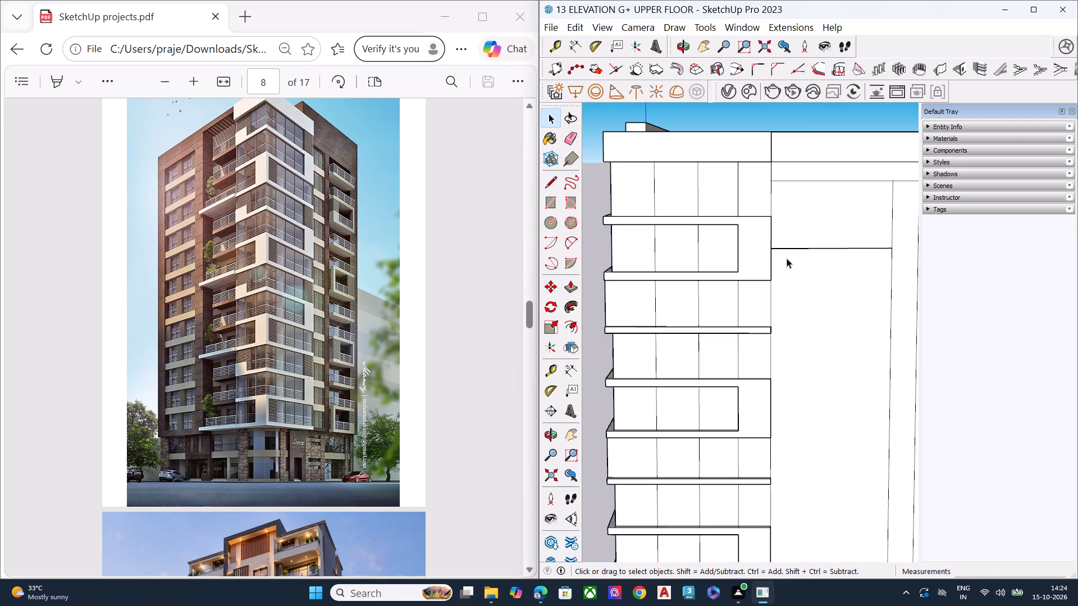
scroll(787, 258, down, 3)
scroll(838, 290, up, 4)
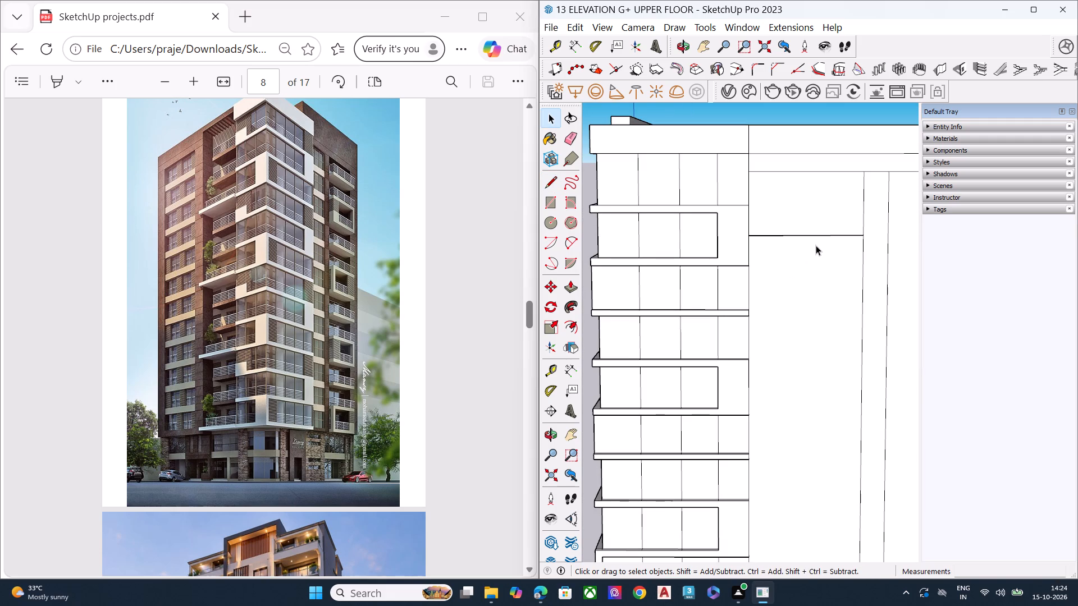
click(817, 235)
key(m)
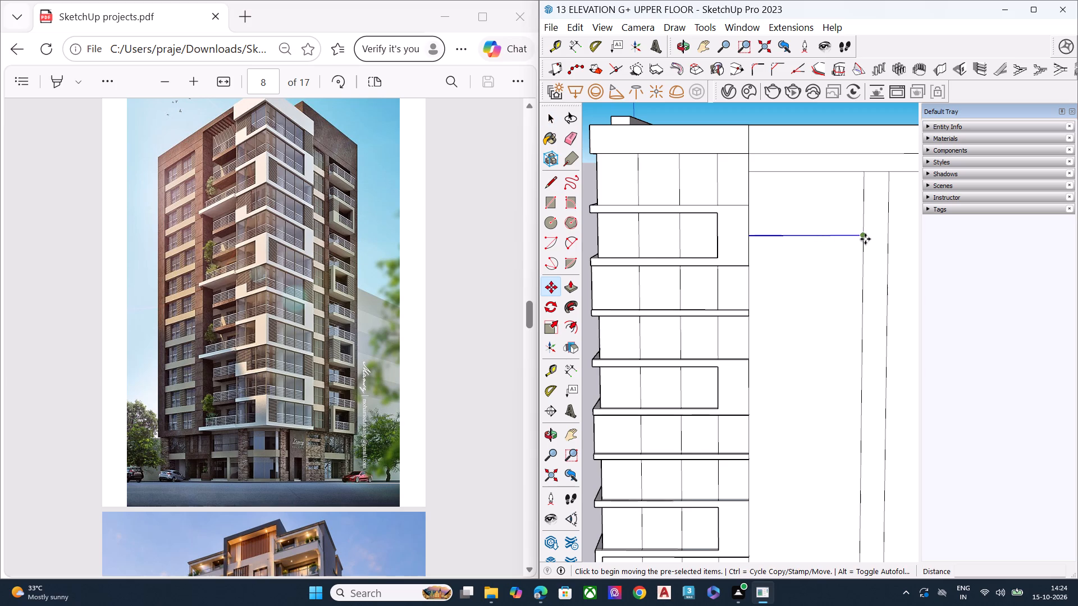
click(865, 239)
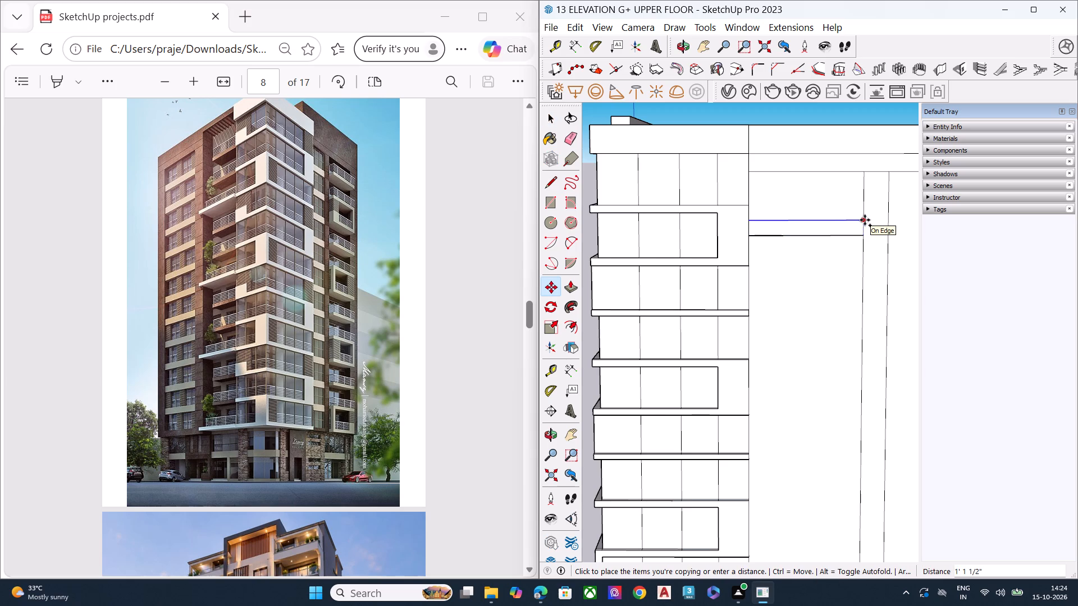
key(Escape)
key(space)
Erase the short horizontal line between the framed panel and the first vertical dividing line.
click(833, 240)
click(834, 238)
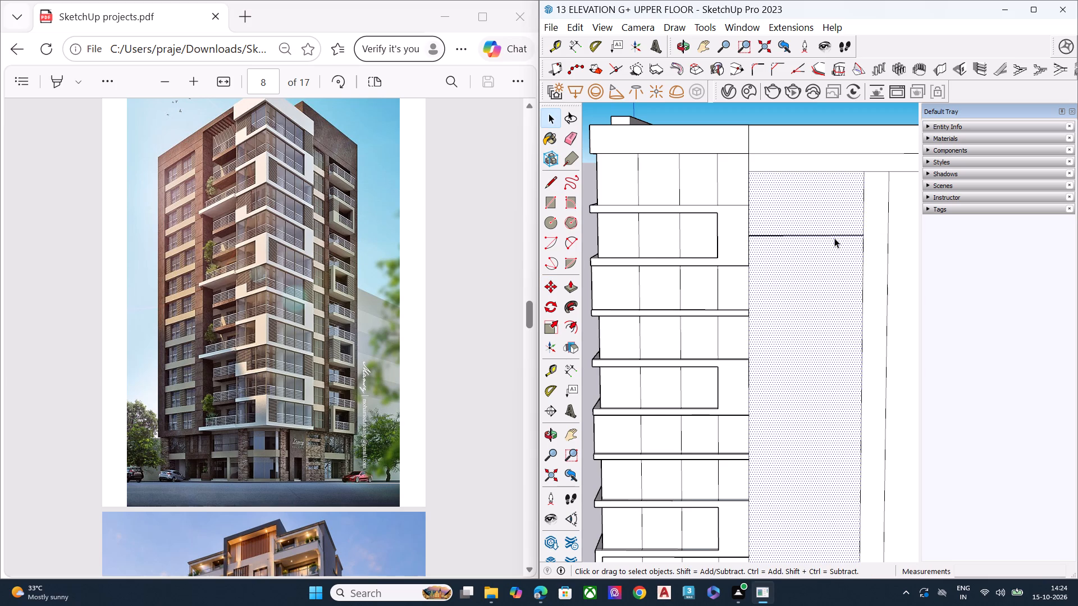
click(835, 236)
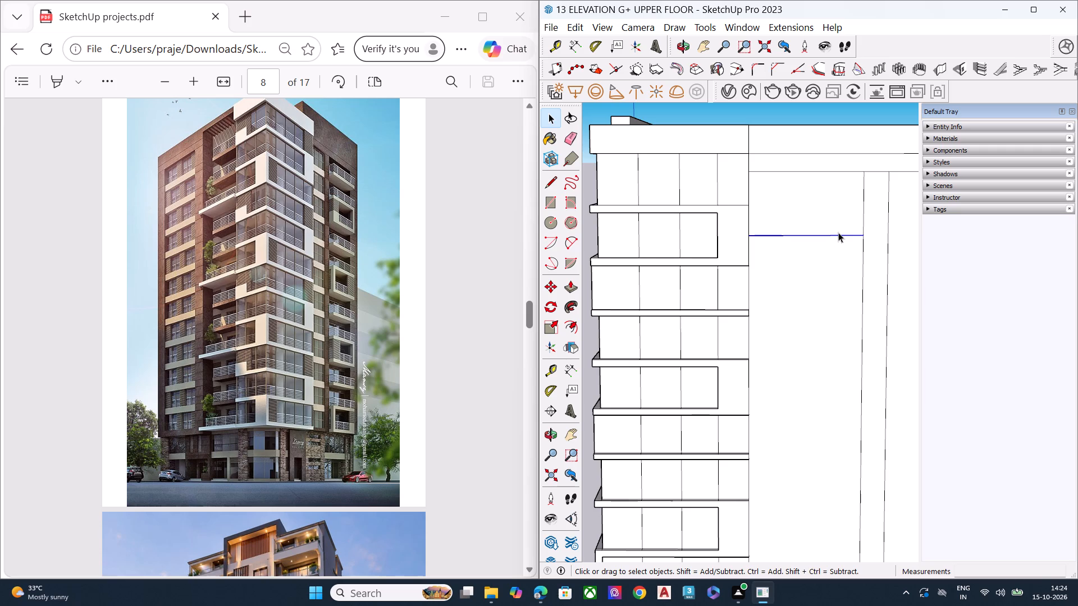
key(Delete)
Move the first vertical dividing line on the side facade about 1' 1 1/2" toward the framed front panels.
click(862, 235)
key(m)
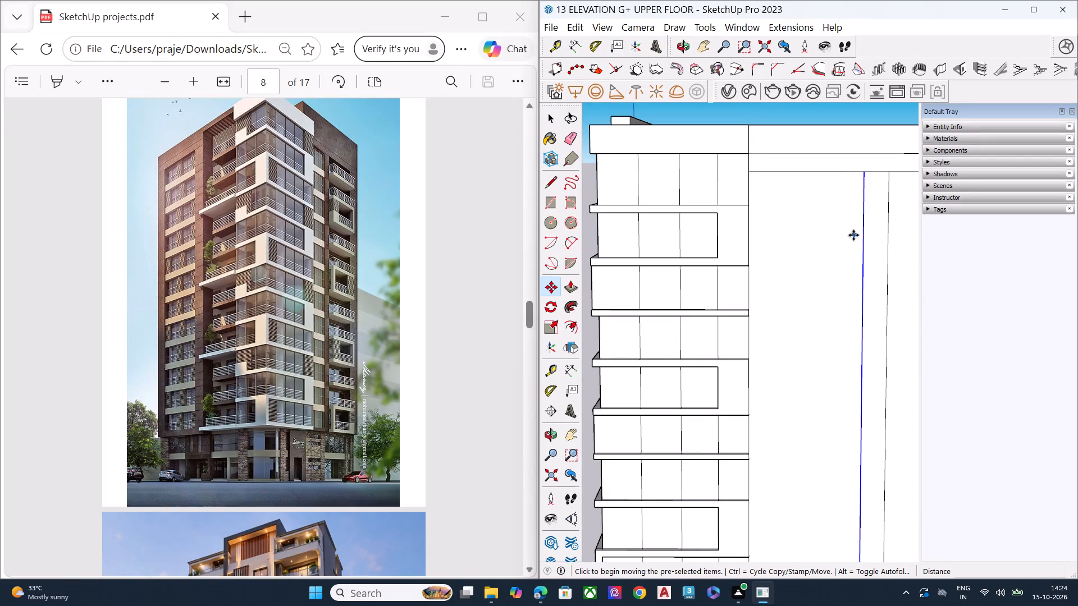
click(864, 176)
click(849, 175)
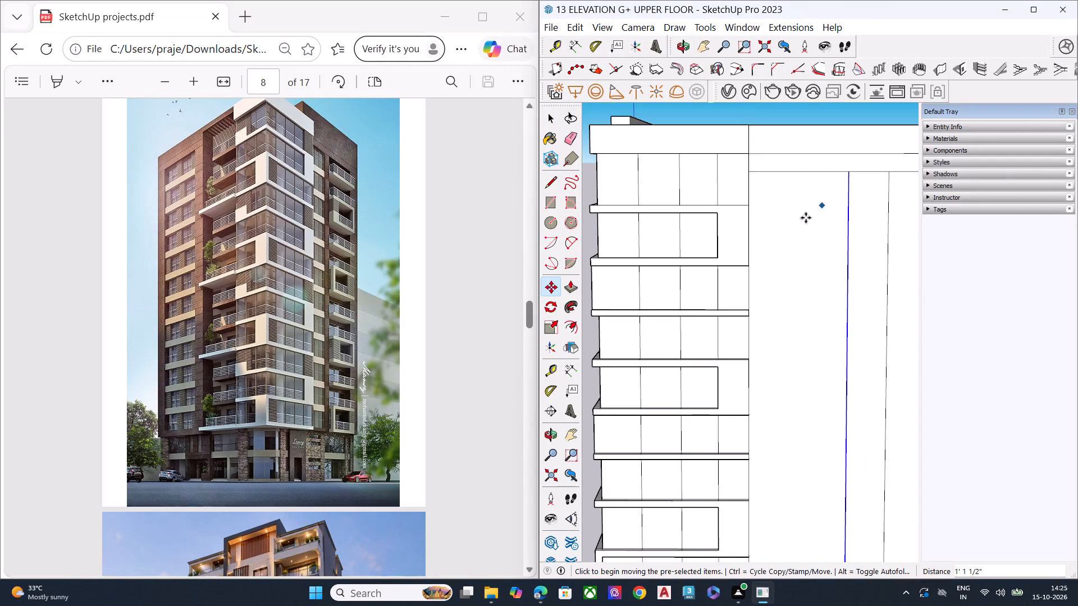
key(space)
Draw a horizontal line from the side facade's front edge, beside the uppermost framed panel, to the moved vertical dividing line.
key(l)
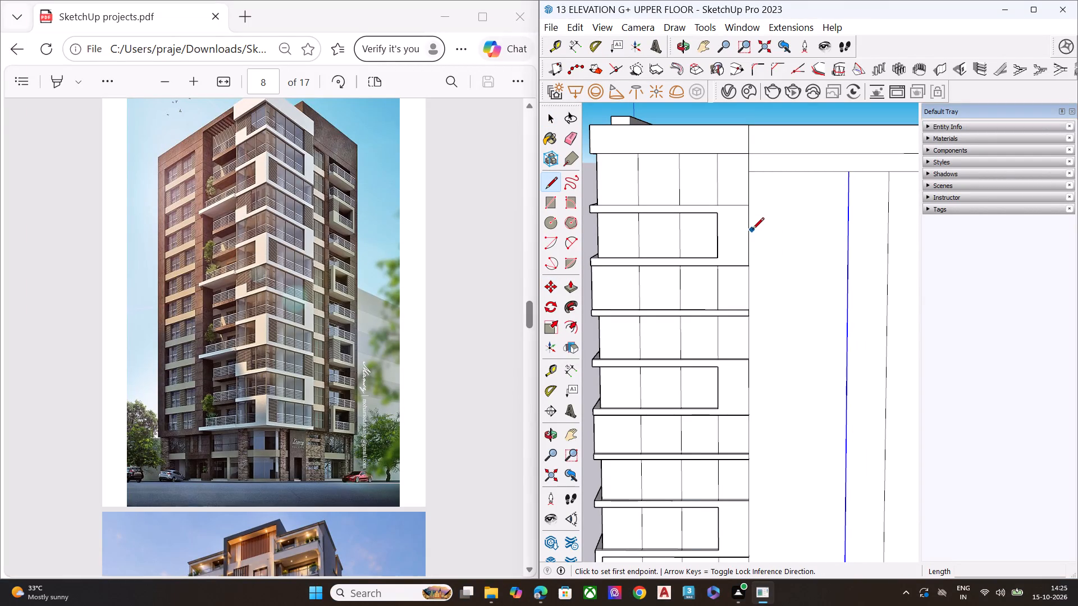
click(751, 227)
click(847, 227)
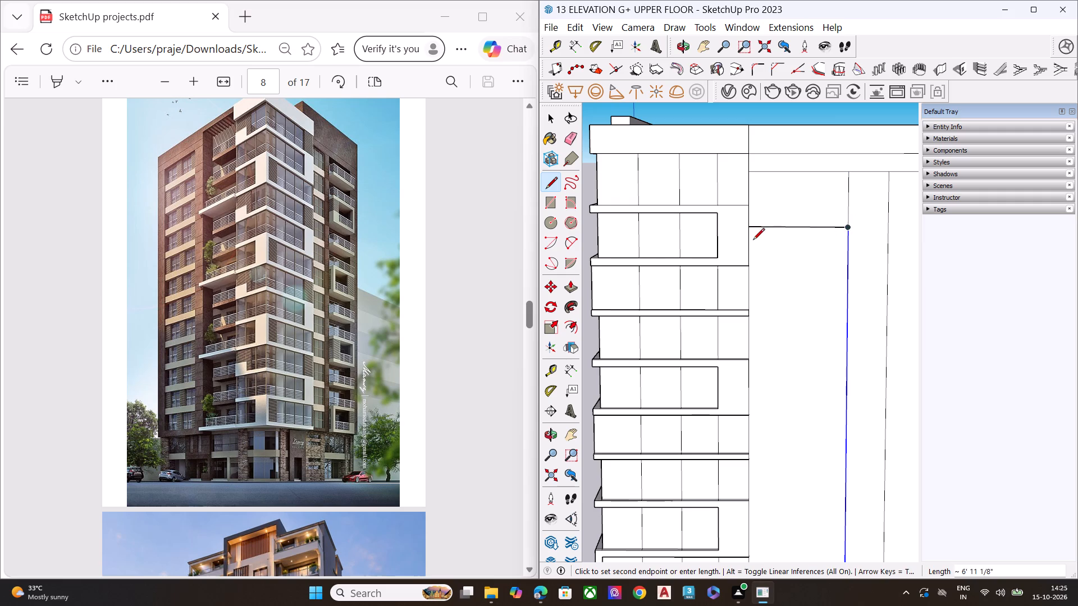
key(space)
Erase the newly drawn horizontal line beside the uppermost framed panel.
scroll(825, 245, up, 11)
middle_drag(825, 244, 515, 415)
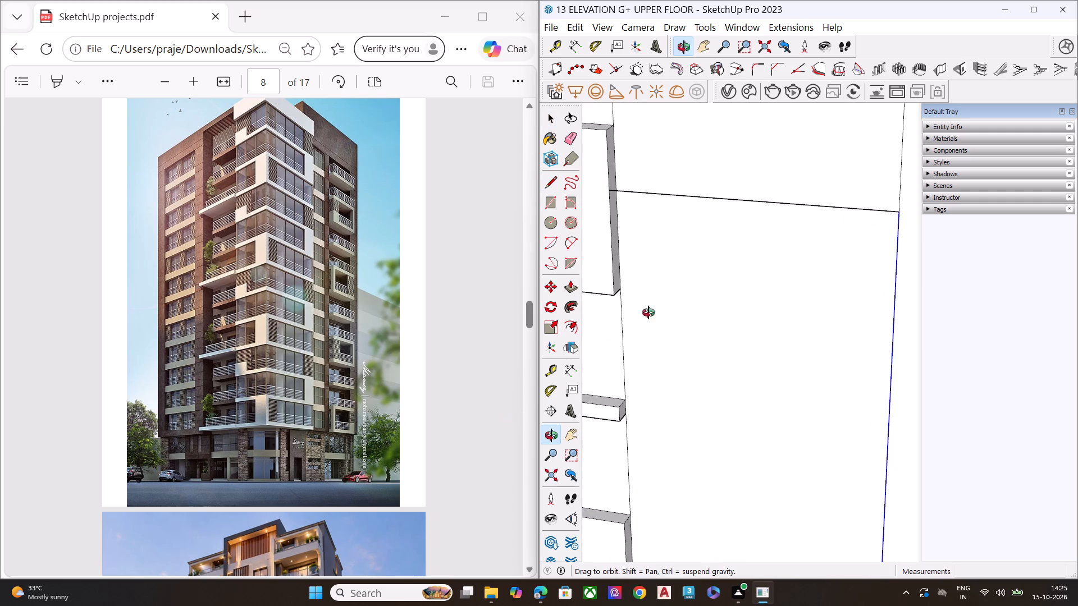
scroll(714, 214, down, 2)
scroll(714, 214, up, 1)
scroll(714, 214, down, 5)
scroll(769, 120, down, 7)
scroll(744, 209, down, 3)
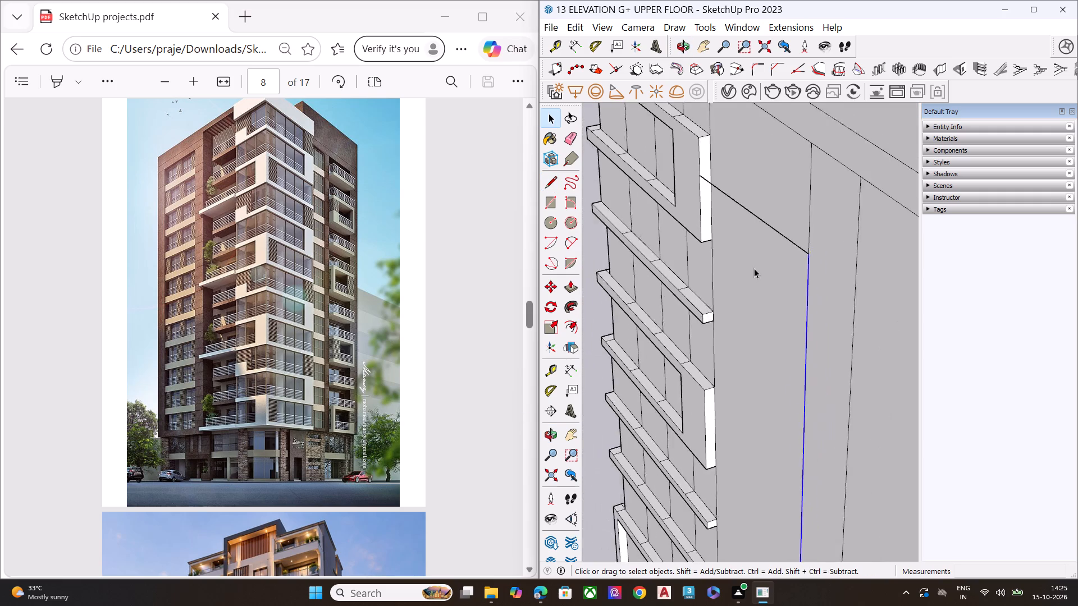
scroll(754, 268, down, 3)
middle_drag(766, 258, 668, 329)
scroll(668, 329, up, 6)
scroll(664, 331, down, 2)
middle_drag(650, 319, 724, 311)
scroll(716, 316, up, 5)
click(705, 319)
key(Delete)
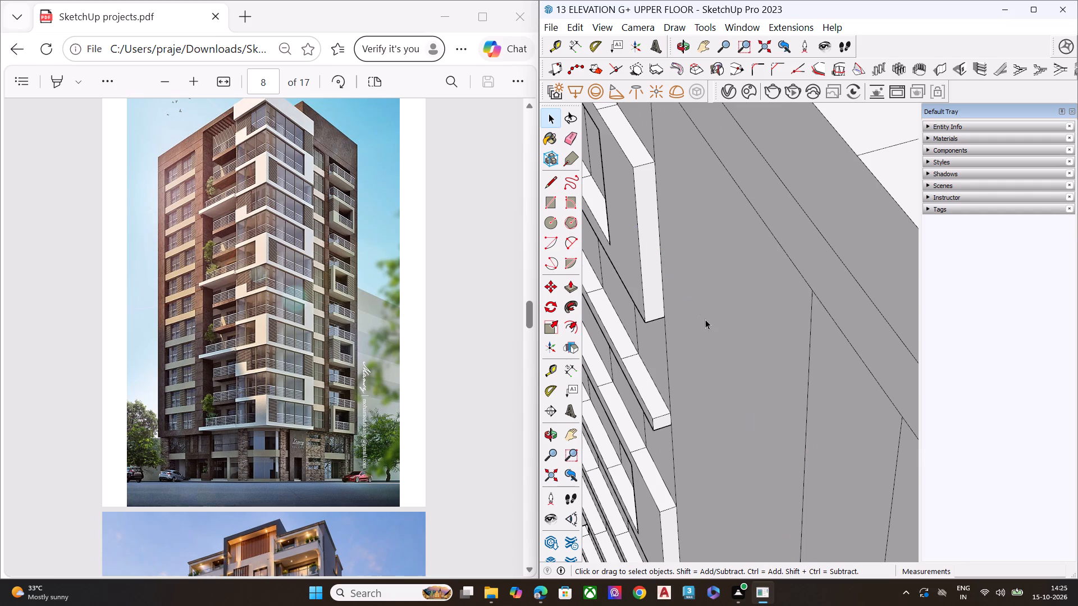
Draw a horizontal line about 7' 4 1/4" long from the midpoint of the uppermost framed panel's rear edge to the first vertical dividing line.
key(l)
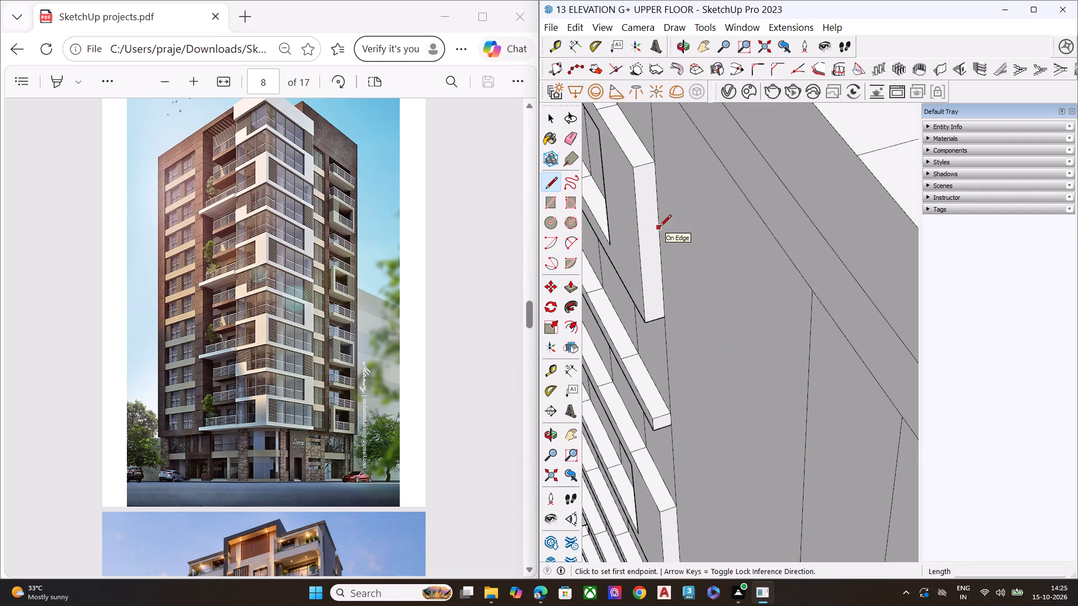
scroll(683, 235, down, 6)
middle_drag(701, 261, 800, 235)
scroll(643, 227, down, 4)
scroll(640, 233, up, 1)
scroll(640, 233, down, 2)
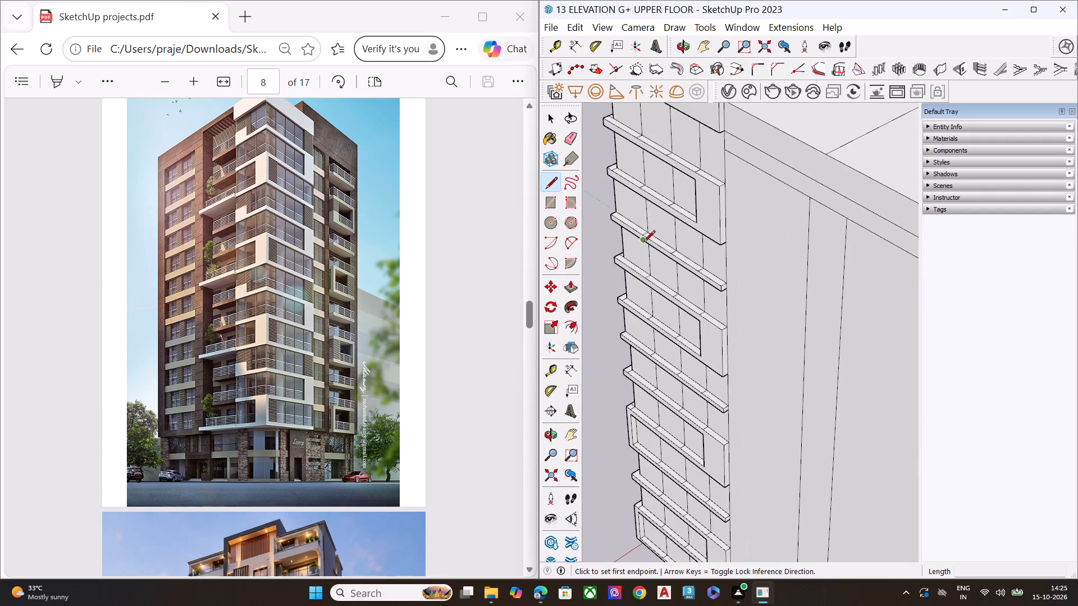
middle_drag(715, 255, 789, 259)
scroll(794, 226, up, 6)
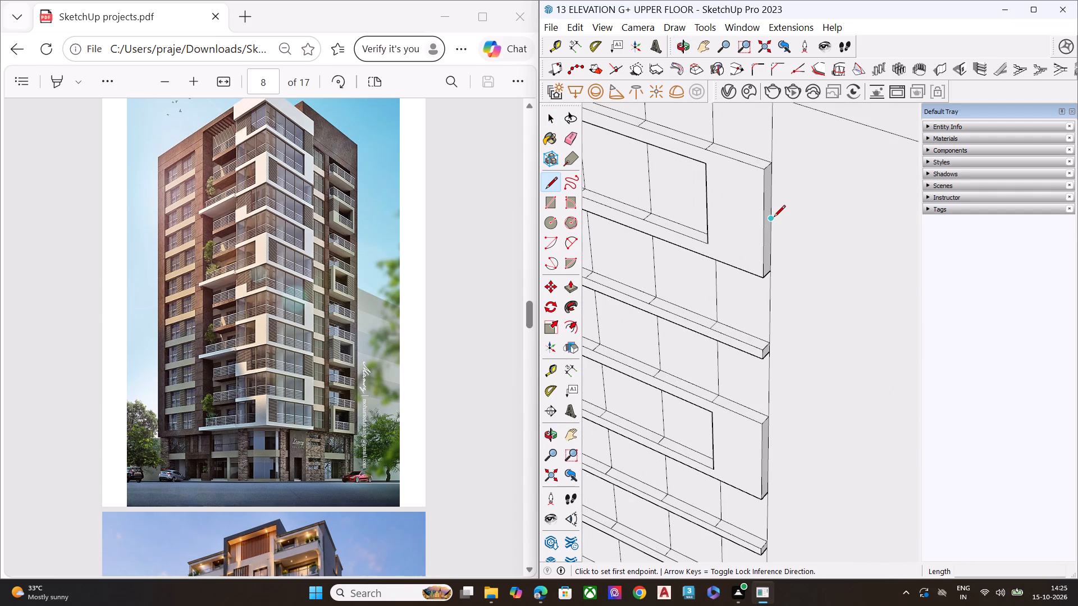
click(773, 217)
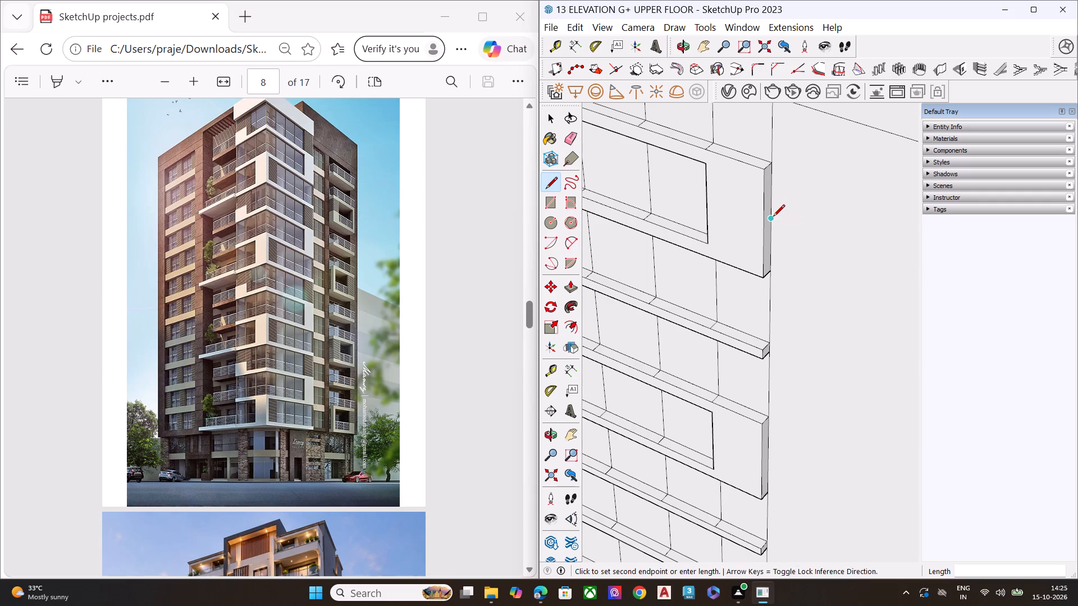
scroll(787, 222, down, 6)
click(884, 259)
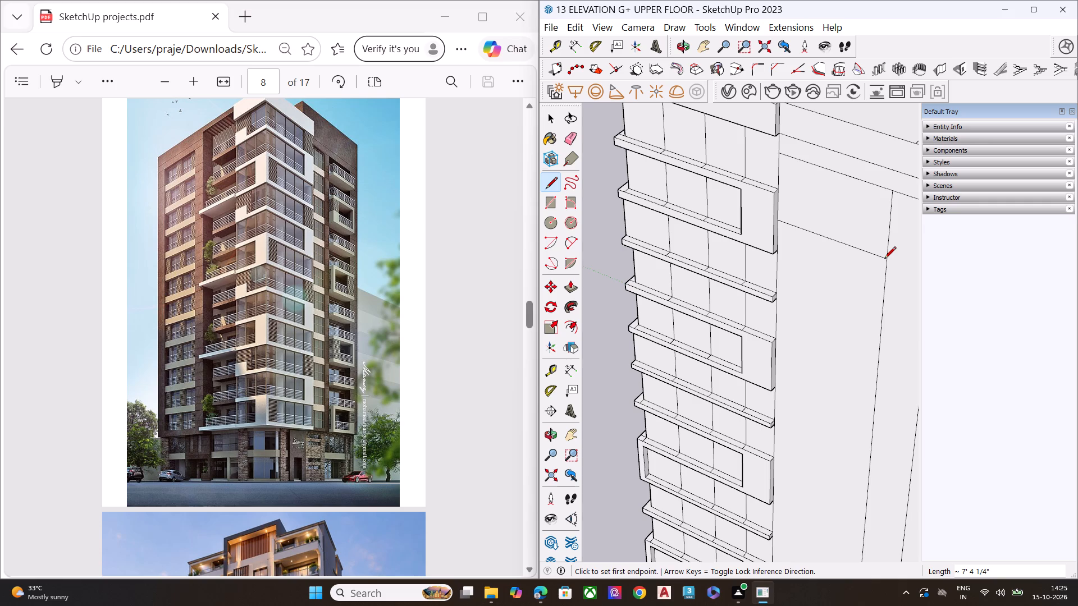
Copy the short horizontal line a small distance downward along the first vertical dividing line.
scroll(717, 236, down, 5)
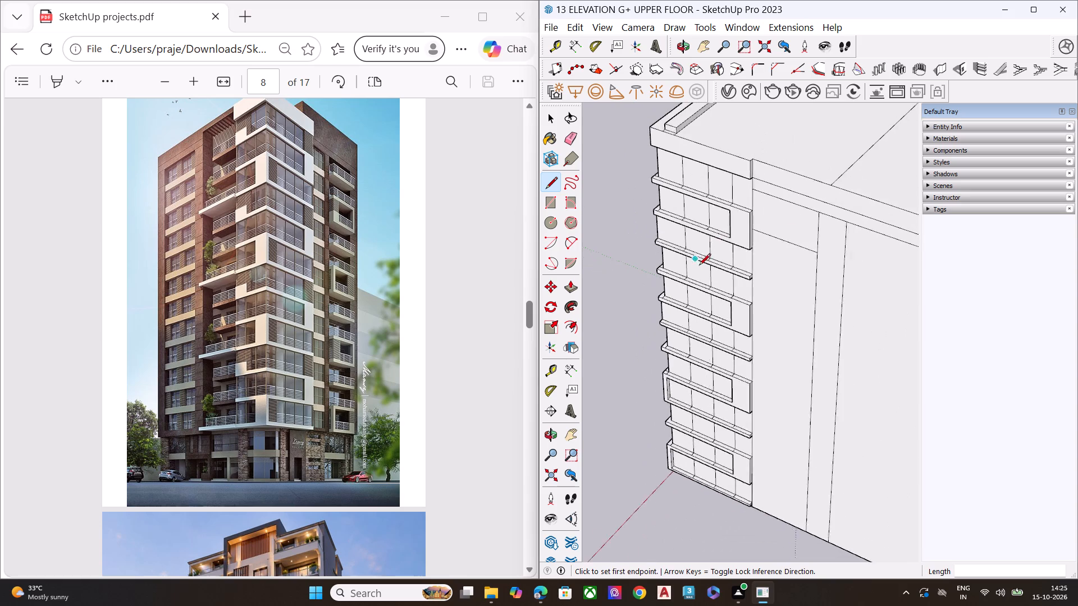
scroll(699, 266, down, 1)
middle_drag(742, 287, 704, 287)
scroll(784, 238, up, 9)
key(space)
click(765, 268)
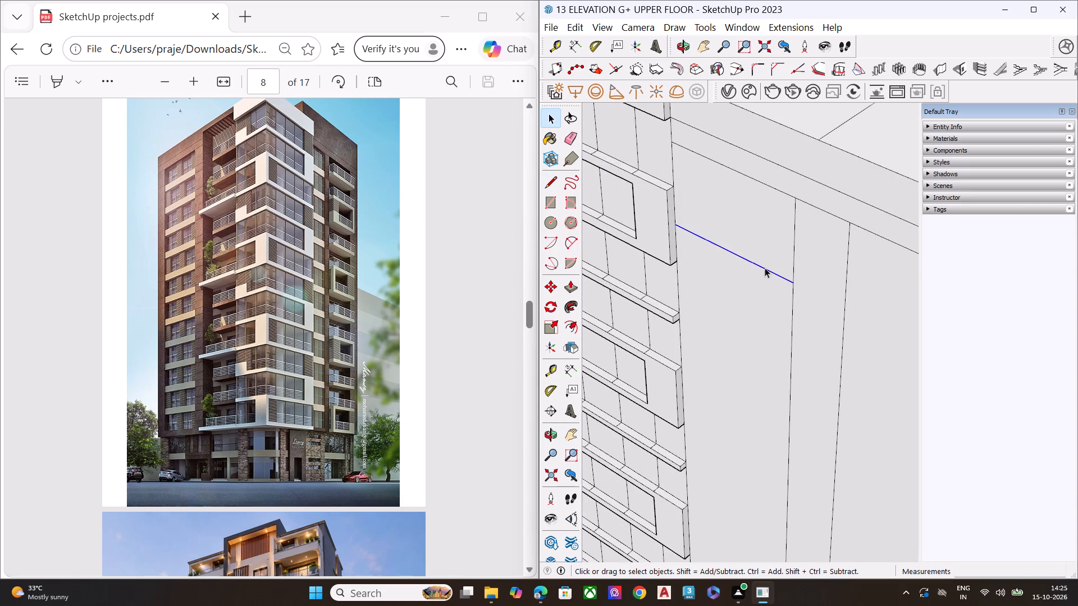
key(m)
click(792, 284)
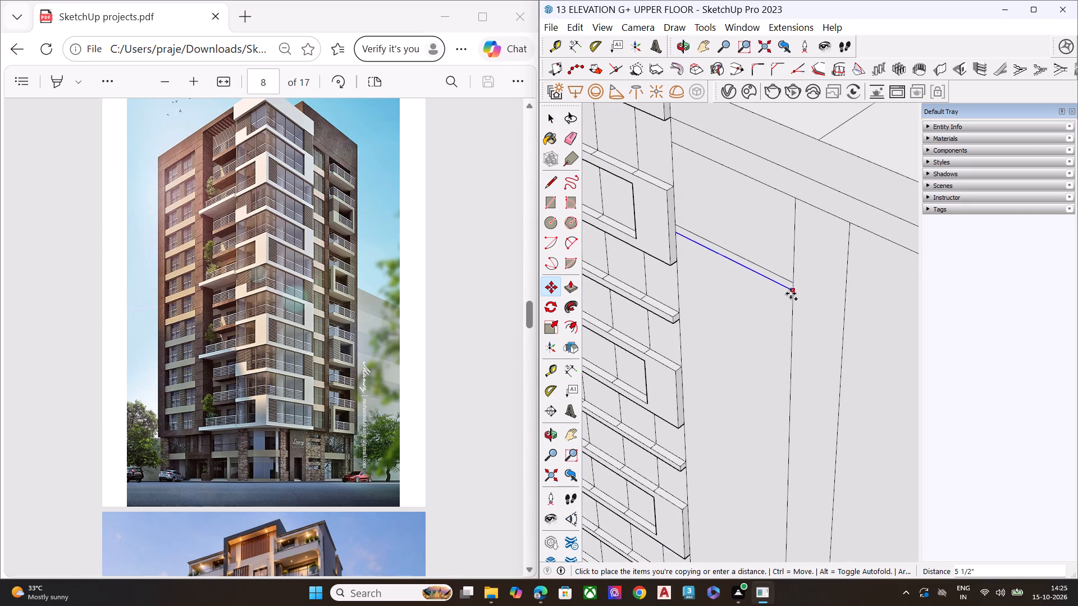
middle_drag(792, 301, 787, 283)
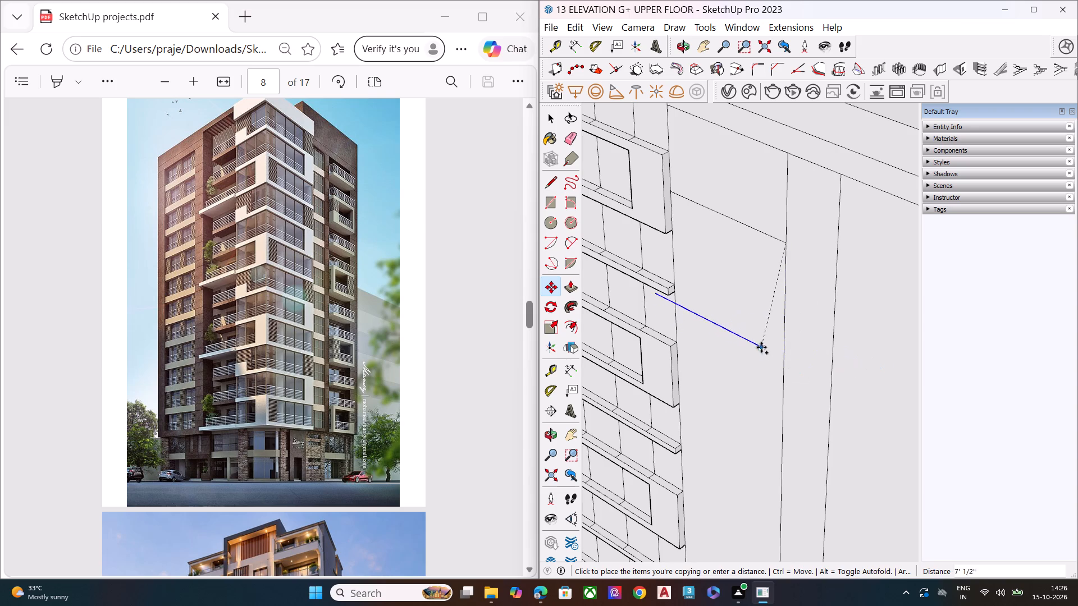
scroll(785, 273, up, 4)
click(785, 260)
scroll(753, 278, down, 8)
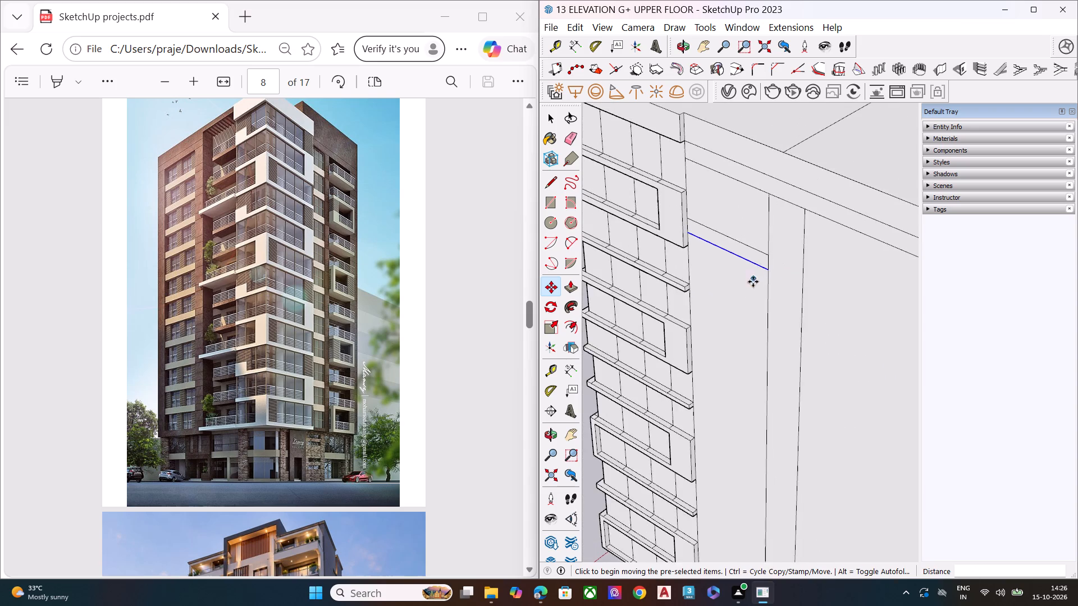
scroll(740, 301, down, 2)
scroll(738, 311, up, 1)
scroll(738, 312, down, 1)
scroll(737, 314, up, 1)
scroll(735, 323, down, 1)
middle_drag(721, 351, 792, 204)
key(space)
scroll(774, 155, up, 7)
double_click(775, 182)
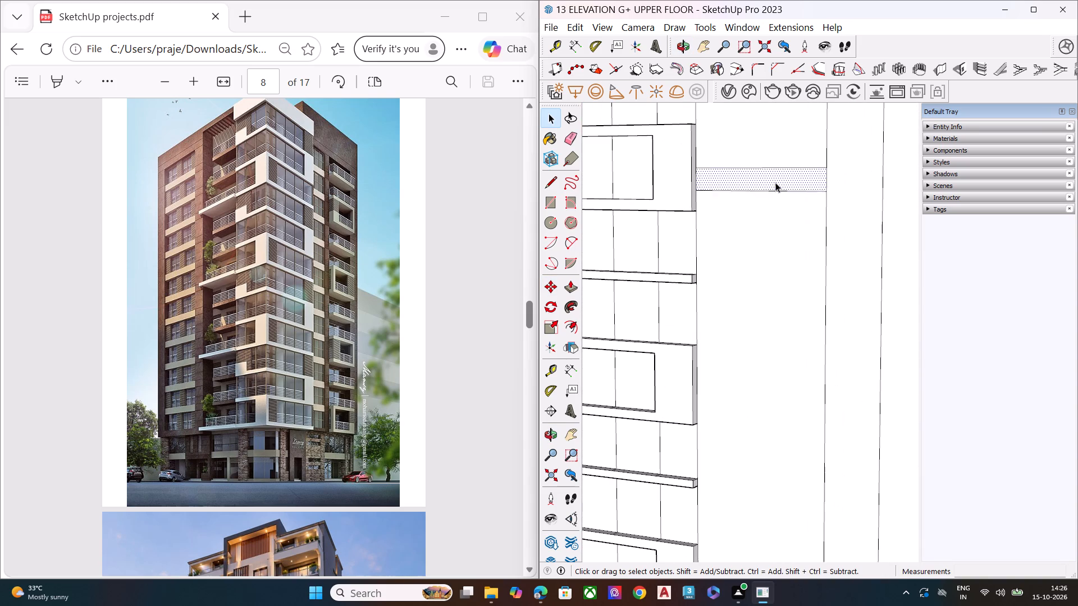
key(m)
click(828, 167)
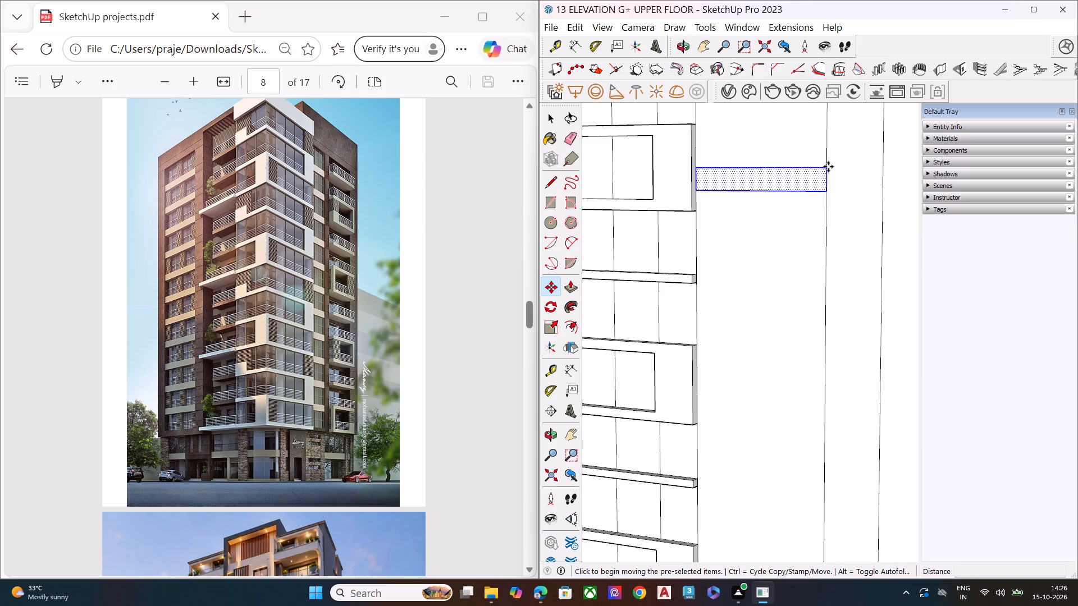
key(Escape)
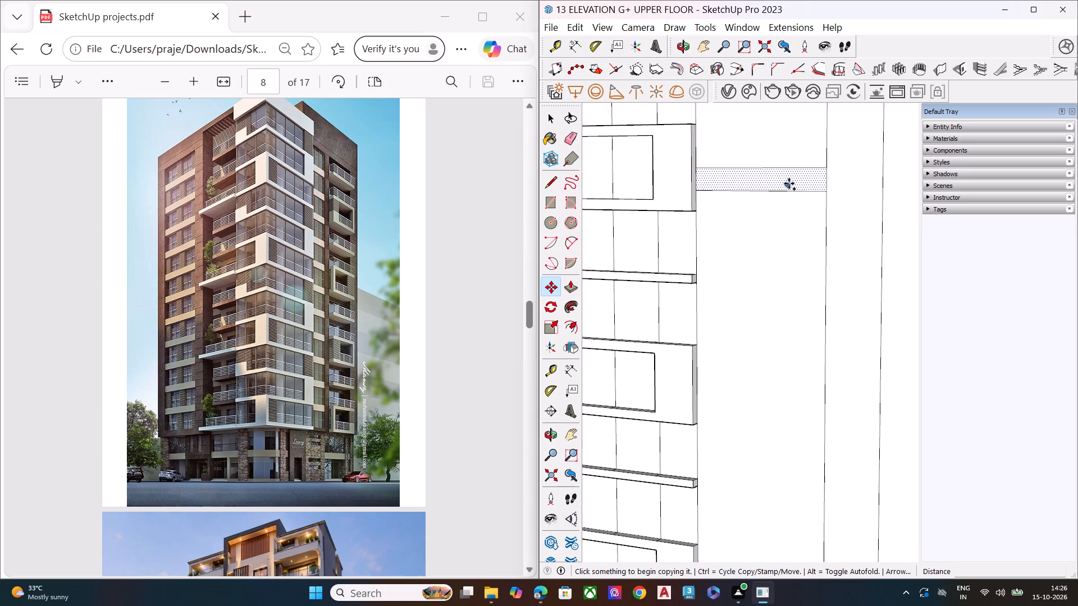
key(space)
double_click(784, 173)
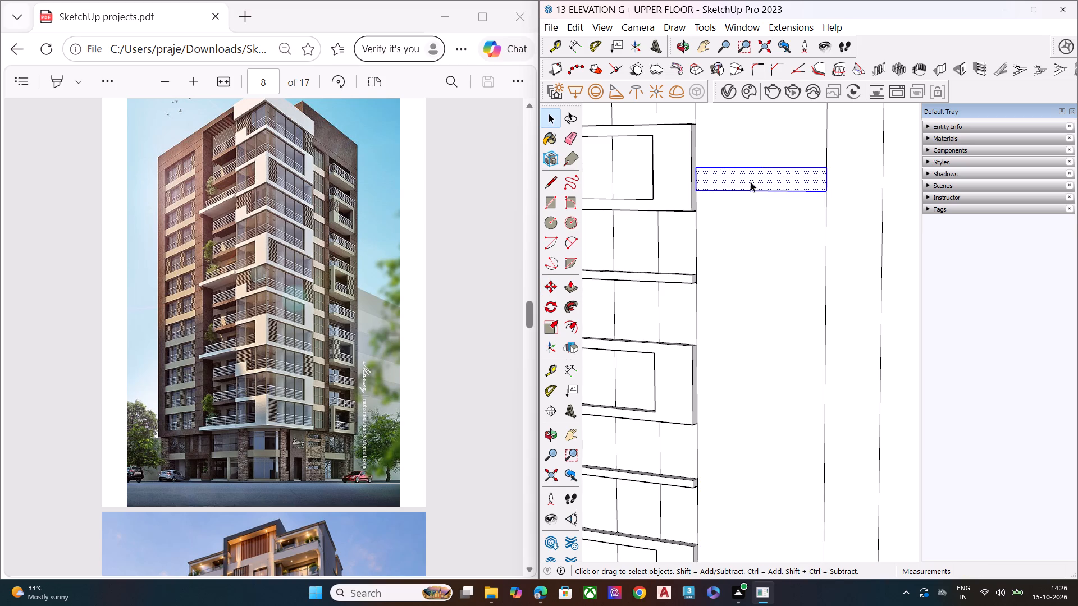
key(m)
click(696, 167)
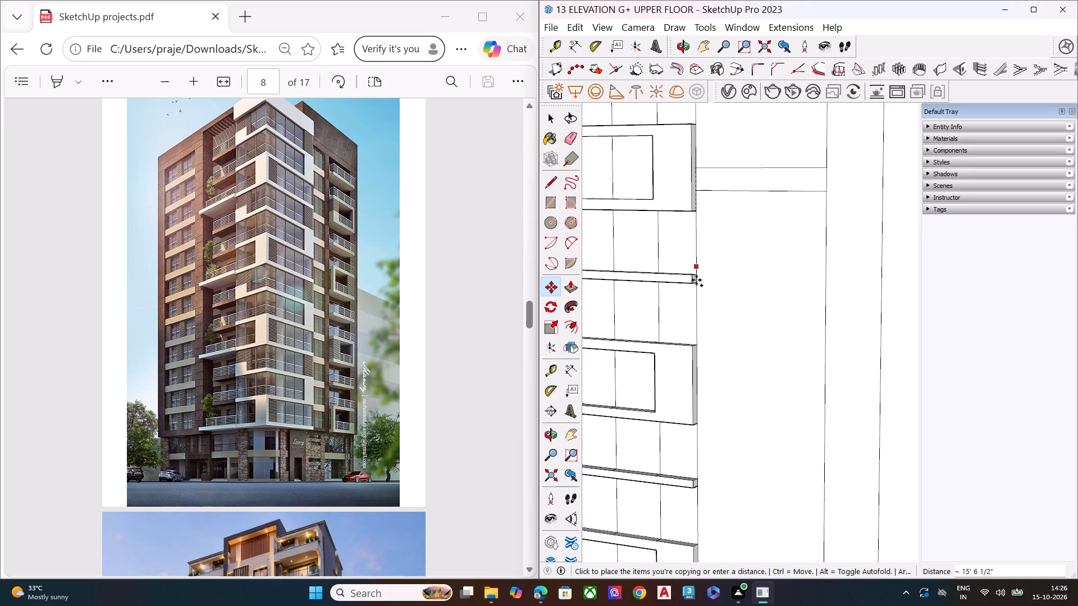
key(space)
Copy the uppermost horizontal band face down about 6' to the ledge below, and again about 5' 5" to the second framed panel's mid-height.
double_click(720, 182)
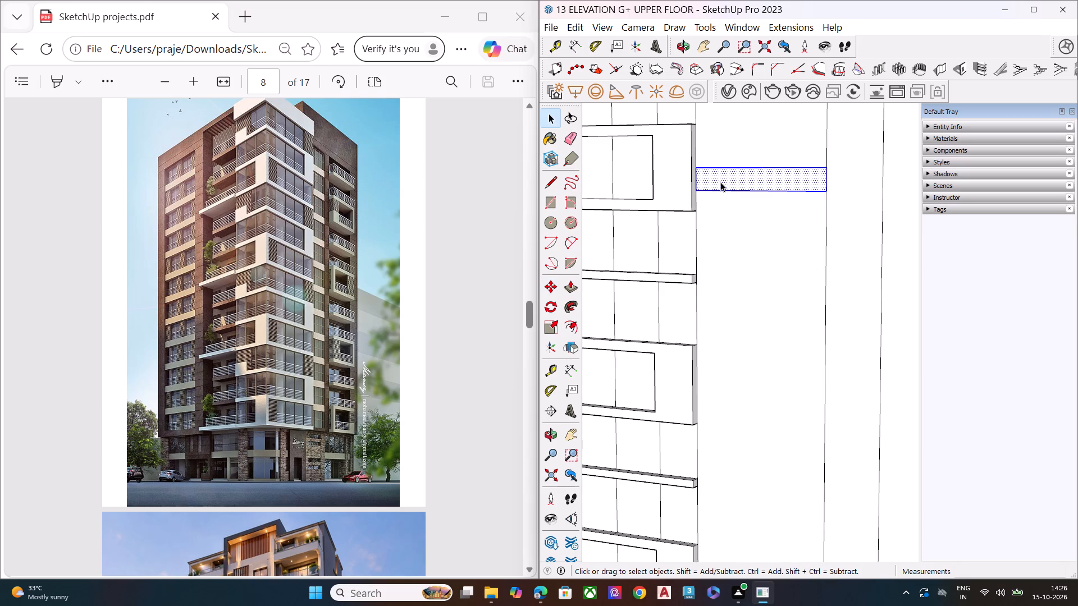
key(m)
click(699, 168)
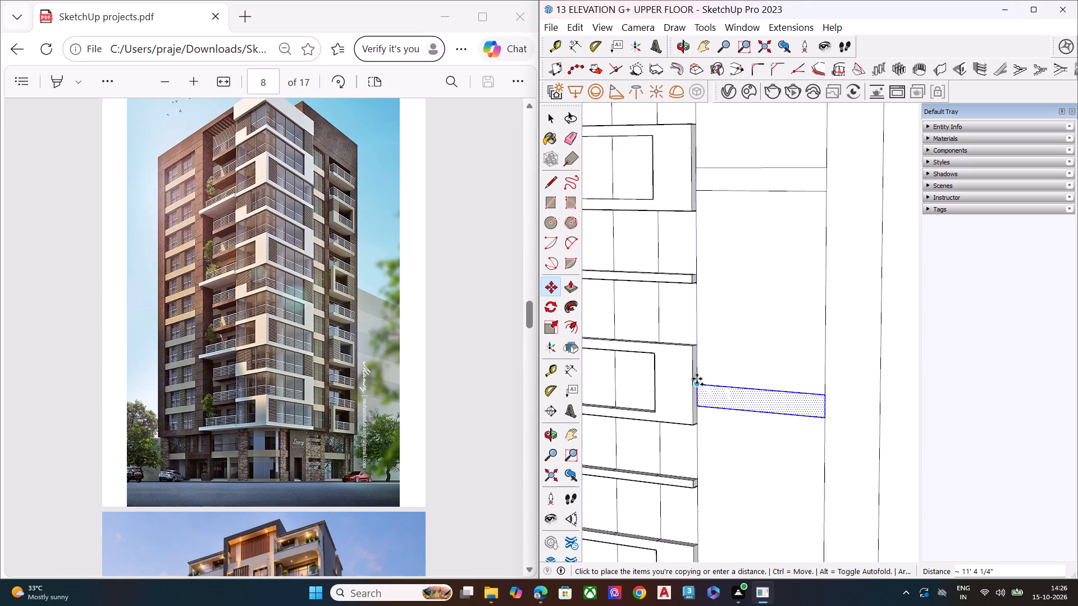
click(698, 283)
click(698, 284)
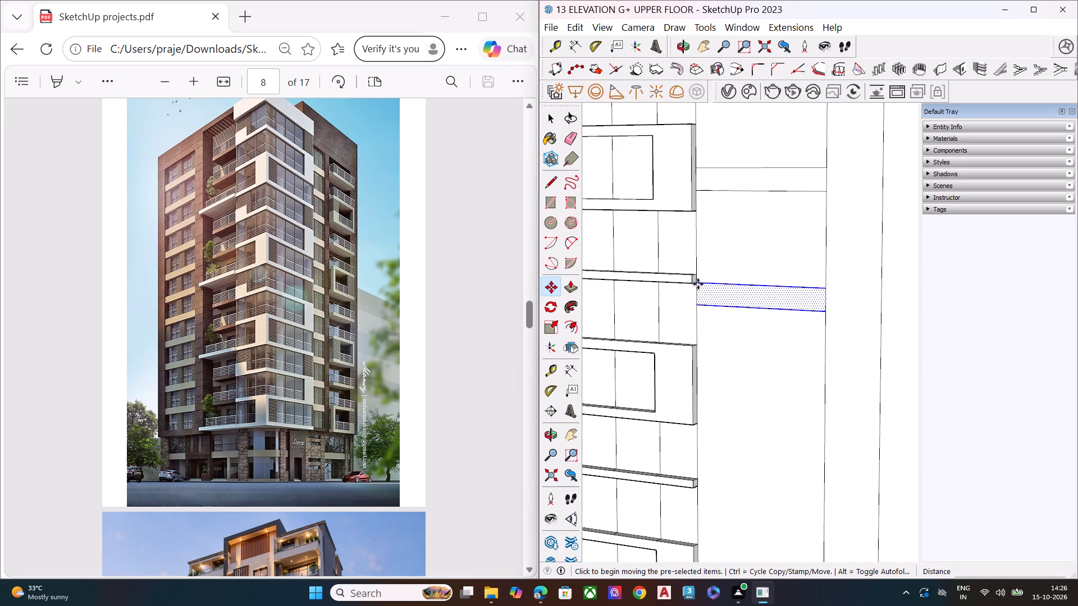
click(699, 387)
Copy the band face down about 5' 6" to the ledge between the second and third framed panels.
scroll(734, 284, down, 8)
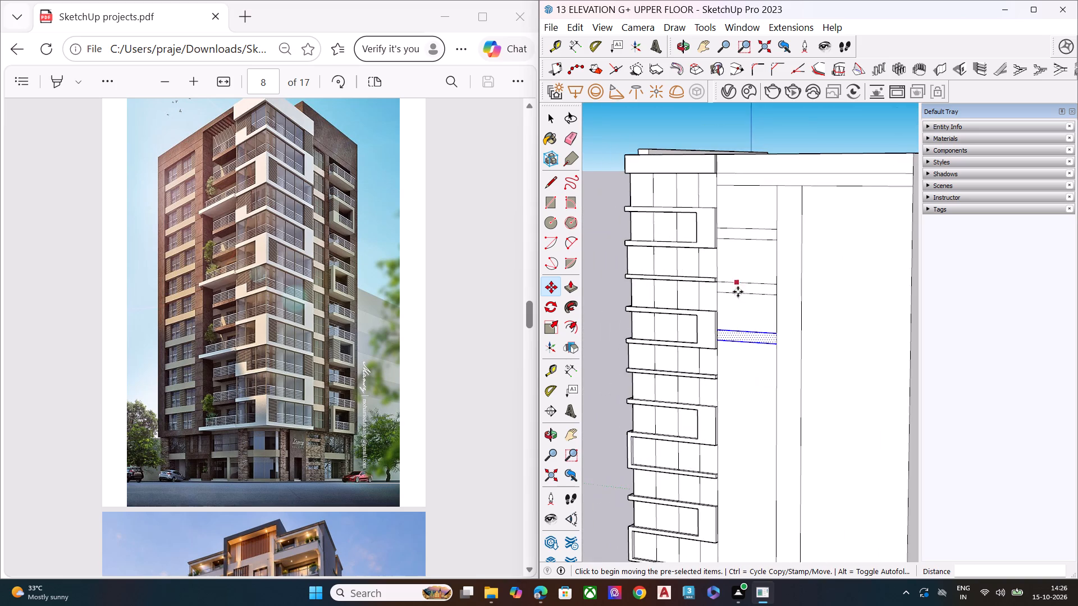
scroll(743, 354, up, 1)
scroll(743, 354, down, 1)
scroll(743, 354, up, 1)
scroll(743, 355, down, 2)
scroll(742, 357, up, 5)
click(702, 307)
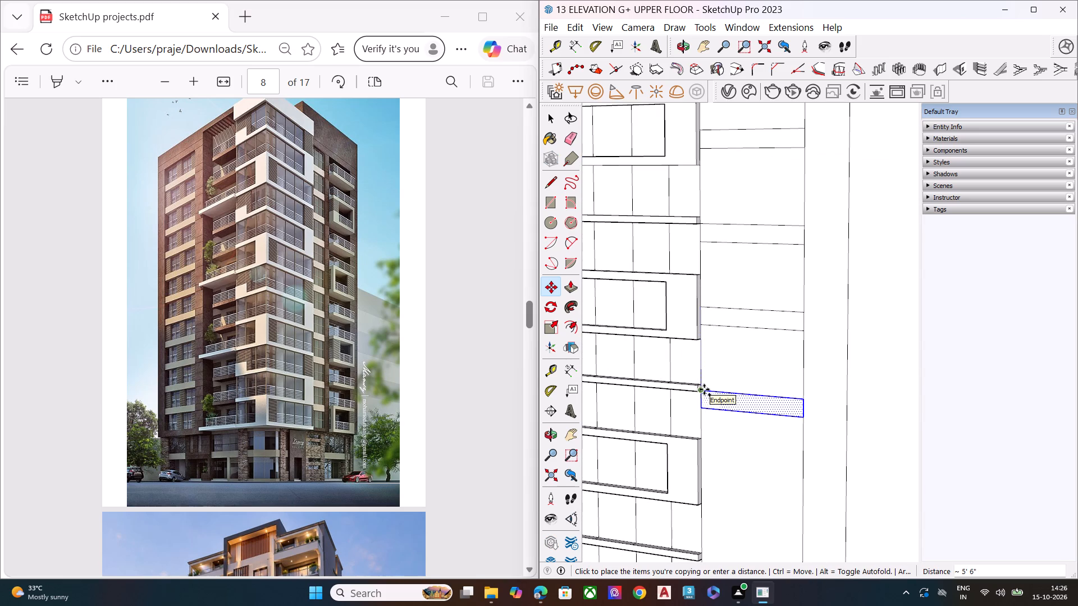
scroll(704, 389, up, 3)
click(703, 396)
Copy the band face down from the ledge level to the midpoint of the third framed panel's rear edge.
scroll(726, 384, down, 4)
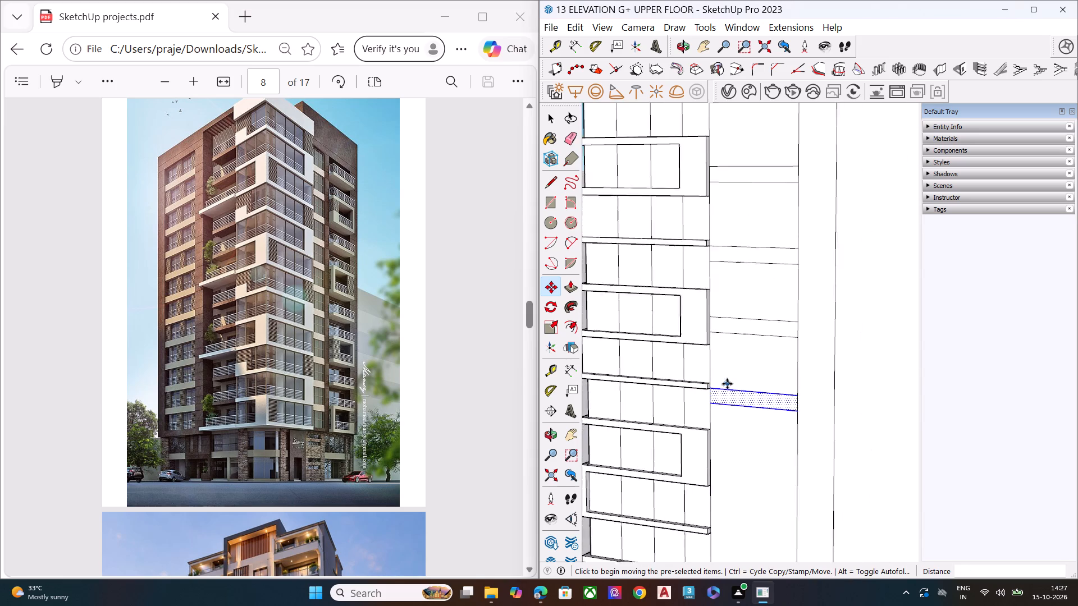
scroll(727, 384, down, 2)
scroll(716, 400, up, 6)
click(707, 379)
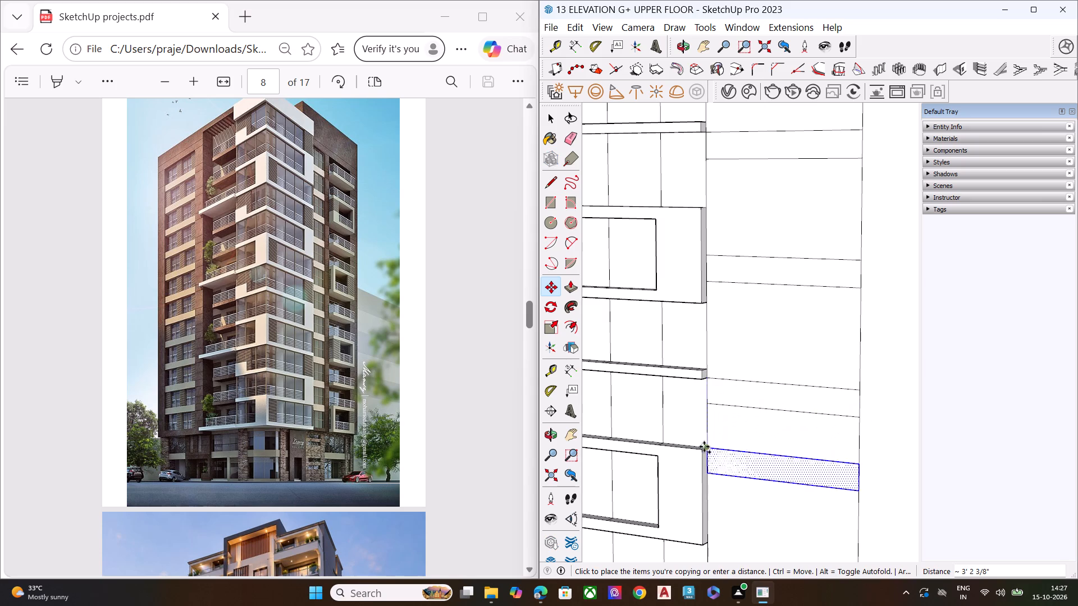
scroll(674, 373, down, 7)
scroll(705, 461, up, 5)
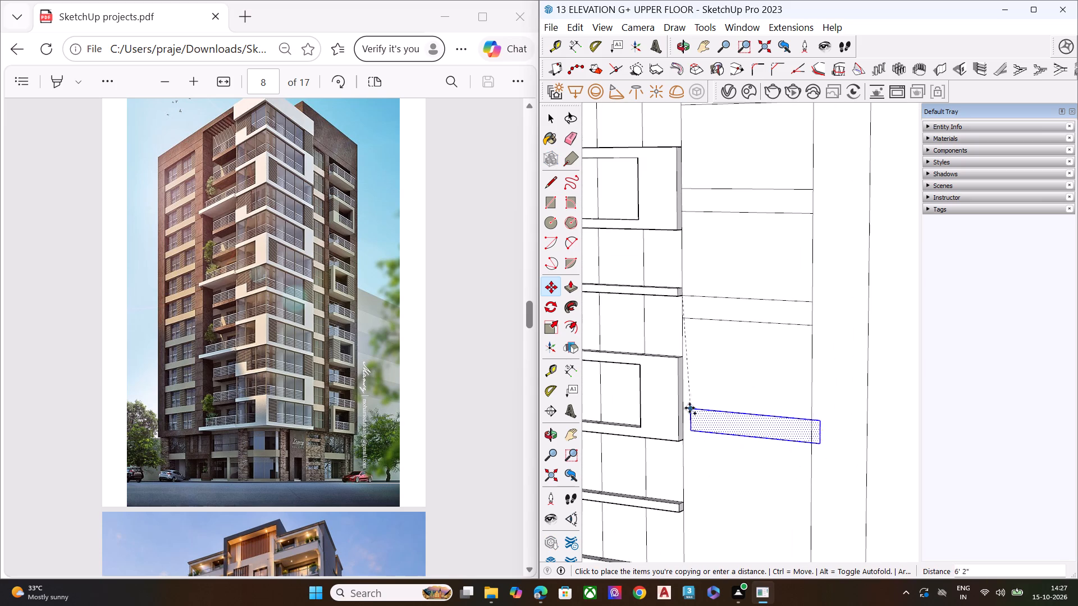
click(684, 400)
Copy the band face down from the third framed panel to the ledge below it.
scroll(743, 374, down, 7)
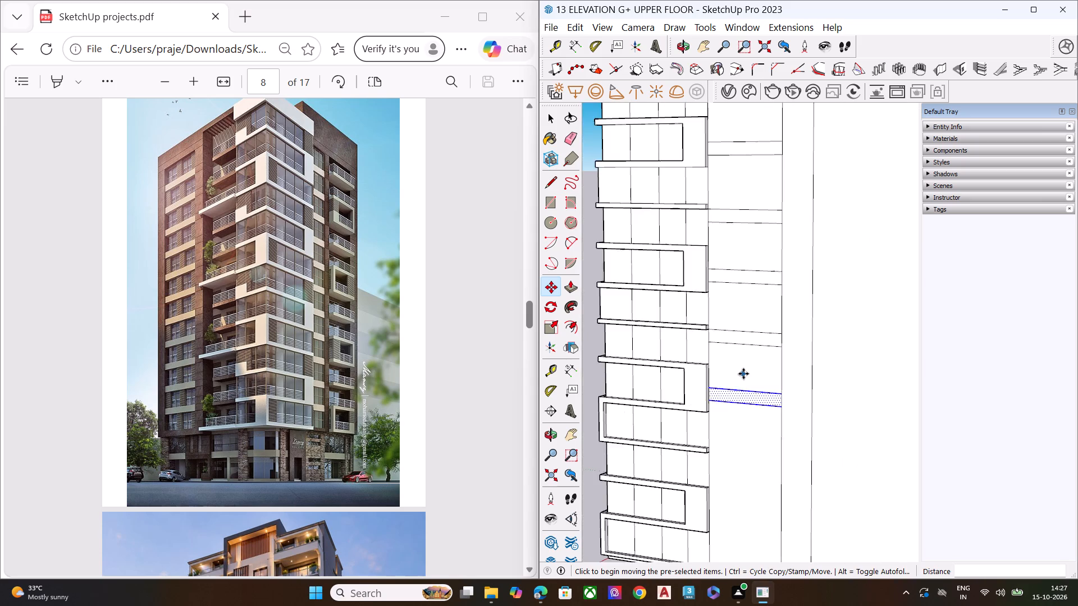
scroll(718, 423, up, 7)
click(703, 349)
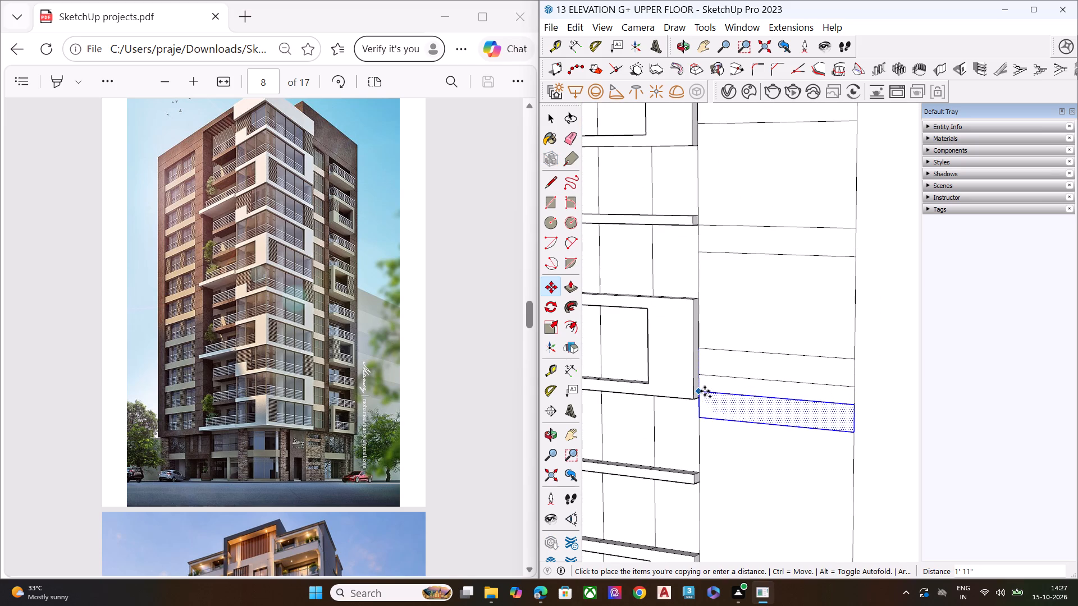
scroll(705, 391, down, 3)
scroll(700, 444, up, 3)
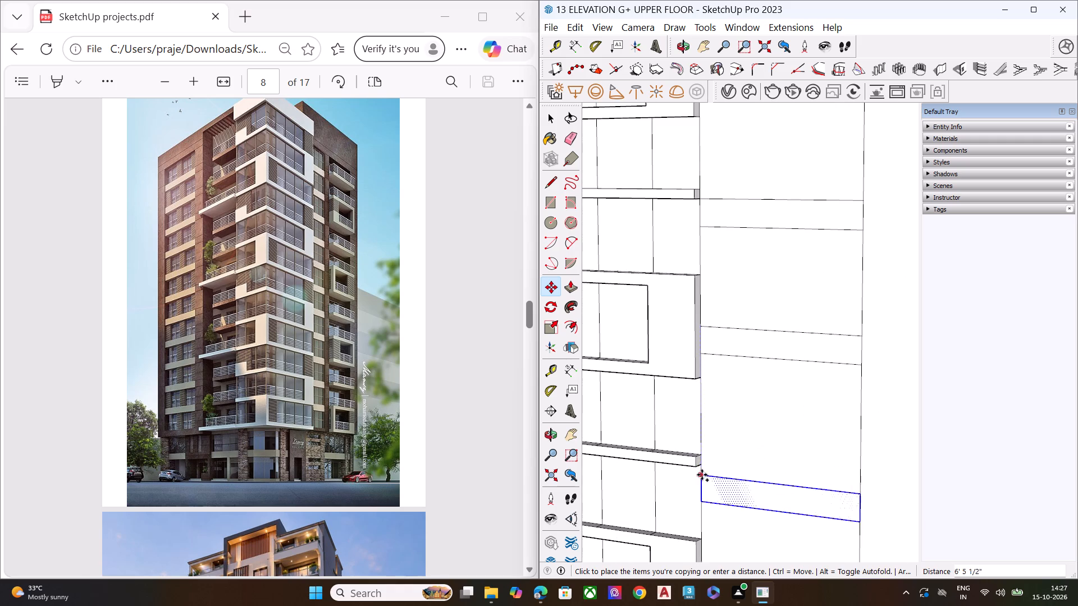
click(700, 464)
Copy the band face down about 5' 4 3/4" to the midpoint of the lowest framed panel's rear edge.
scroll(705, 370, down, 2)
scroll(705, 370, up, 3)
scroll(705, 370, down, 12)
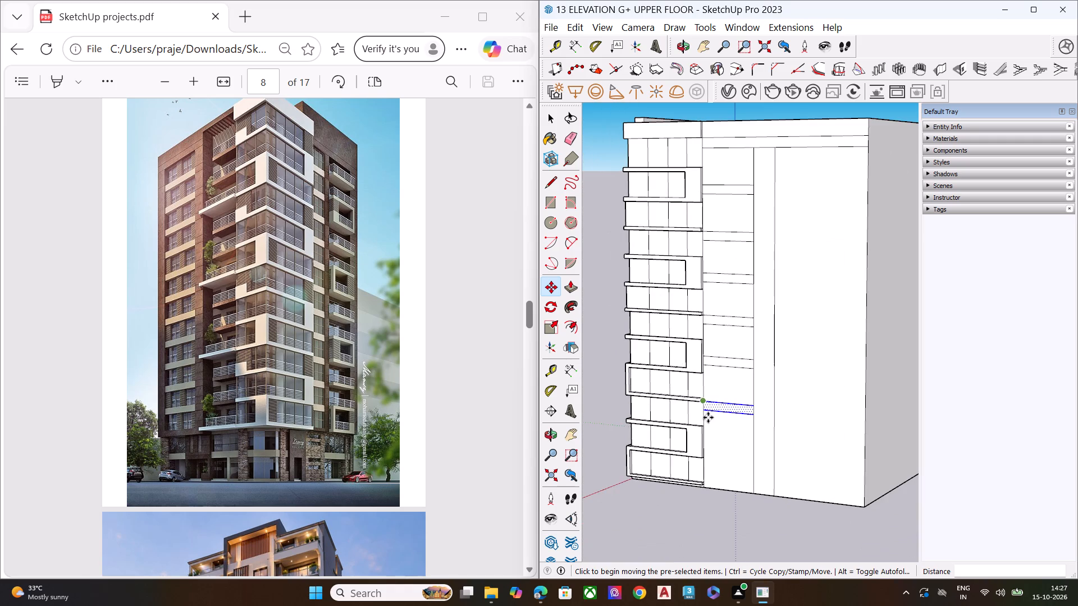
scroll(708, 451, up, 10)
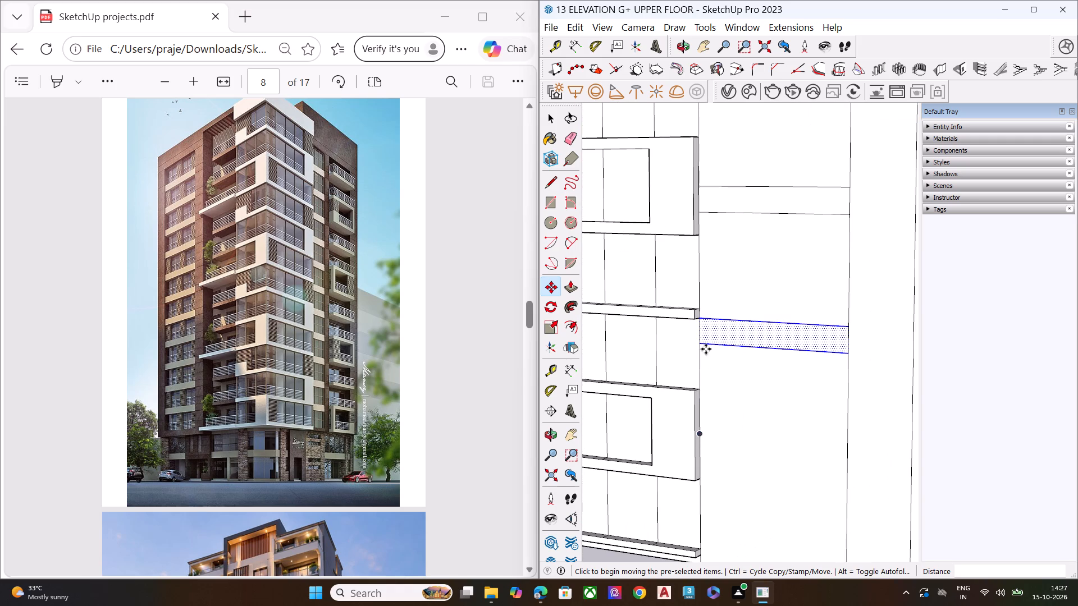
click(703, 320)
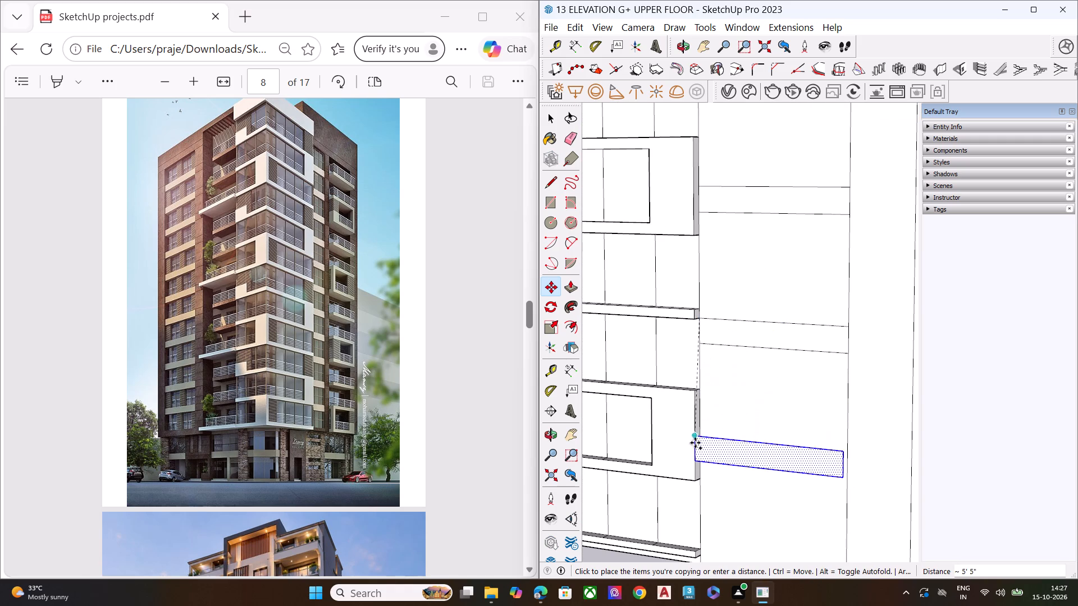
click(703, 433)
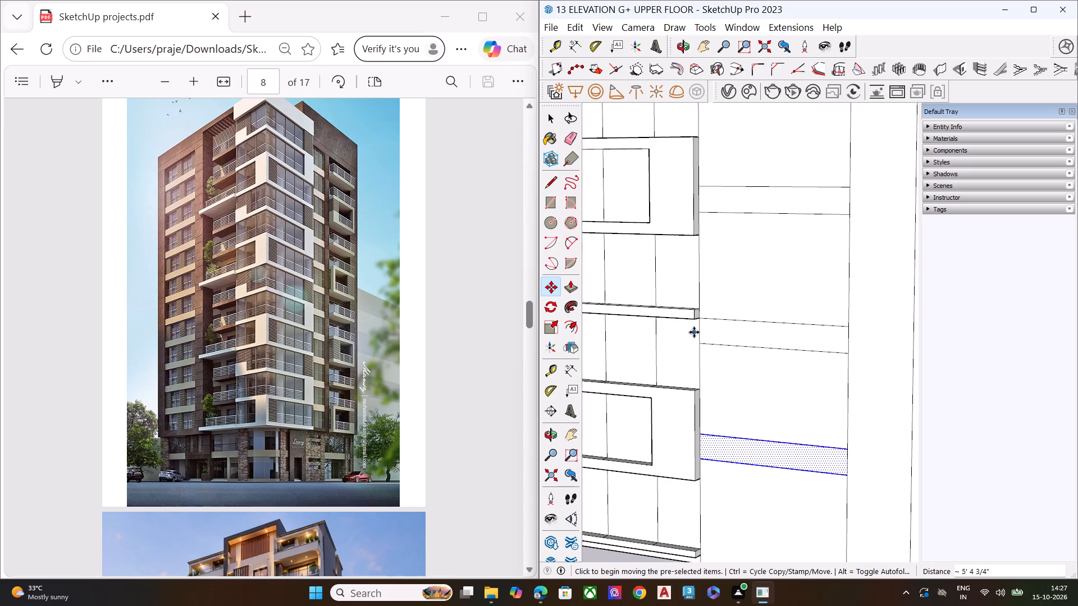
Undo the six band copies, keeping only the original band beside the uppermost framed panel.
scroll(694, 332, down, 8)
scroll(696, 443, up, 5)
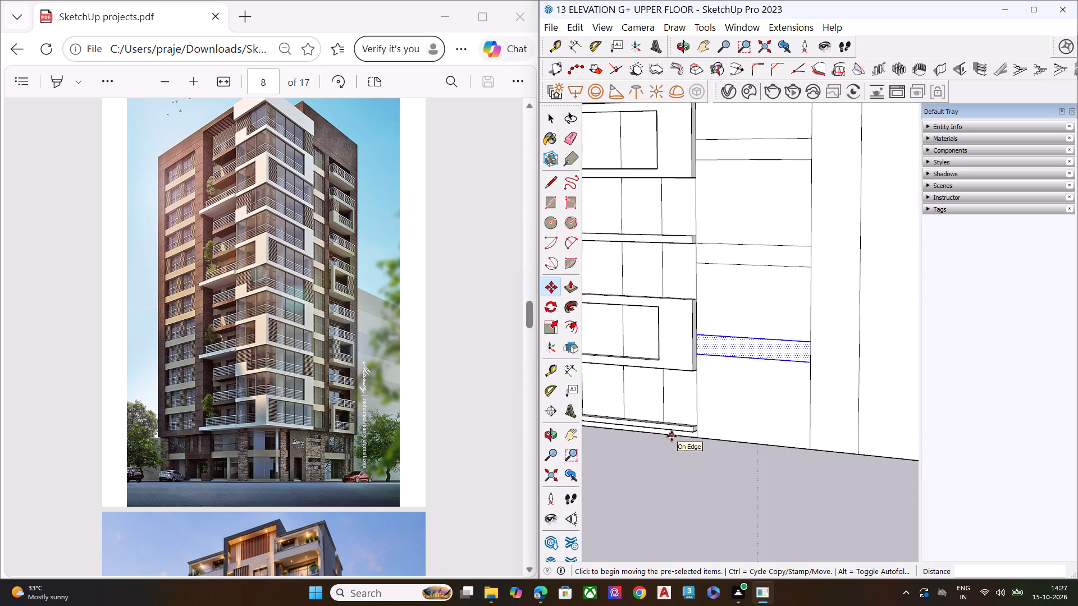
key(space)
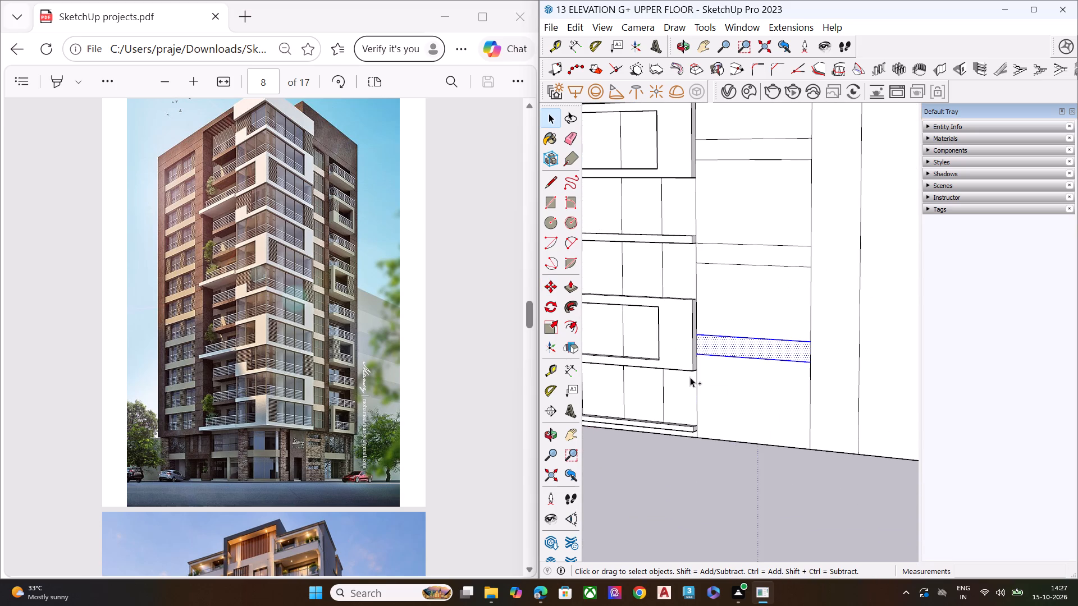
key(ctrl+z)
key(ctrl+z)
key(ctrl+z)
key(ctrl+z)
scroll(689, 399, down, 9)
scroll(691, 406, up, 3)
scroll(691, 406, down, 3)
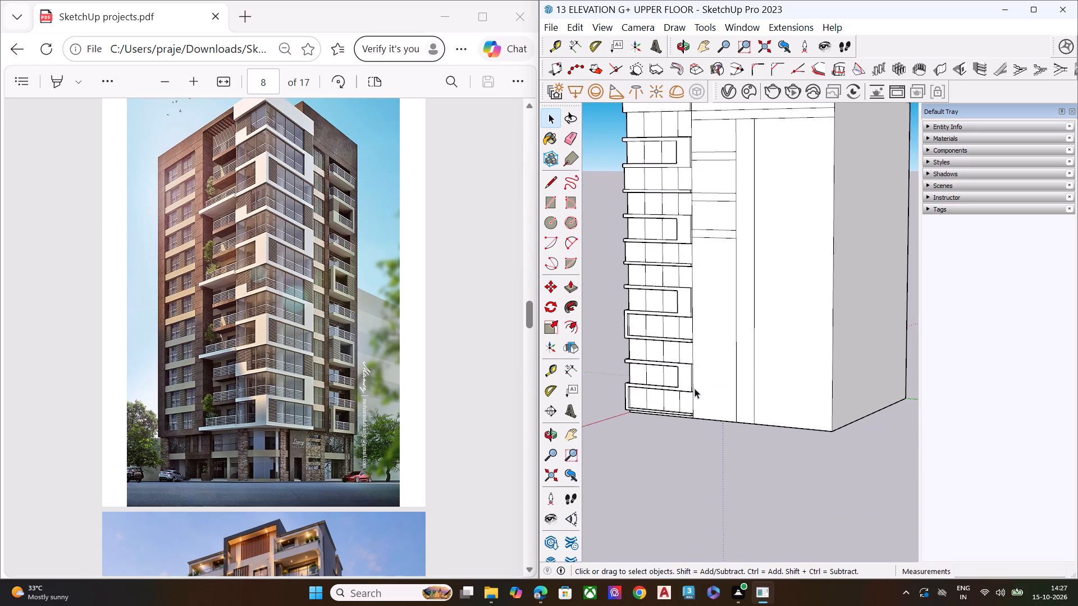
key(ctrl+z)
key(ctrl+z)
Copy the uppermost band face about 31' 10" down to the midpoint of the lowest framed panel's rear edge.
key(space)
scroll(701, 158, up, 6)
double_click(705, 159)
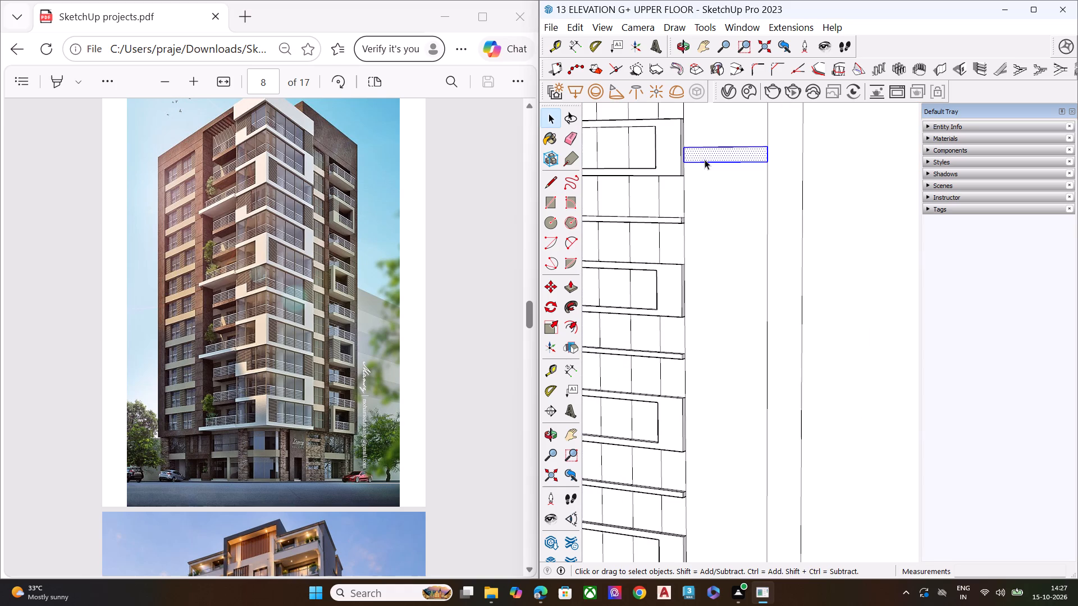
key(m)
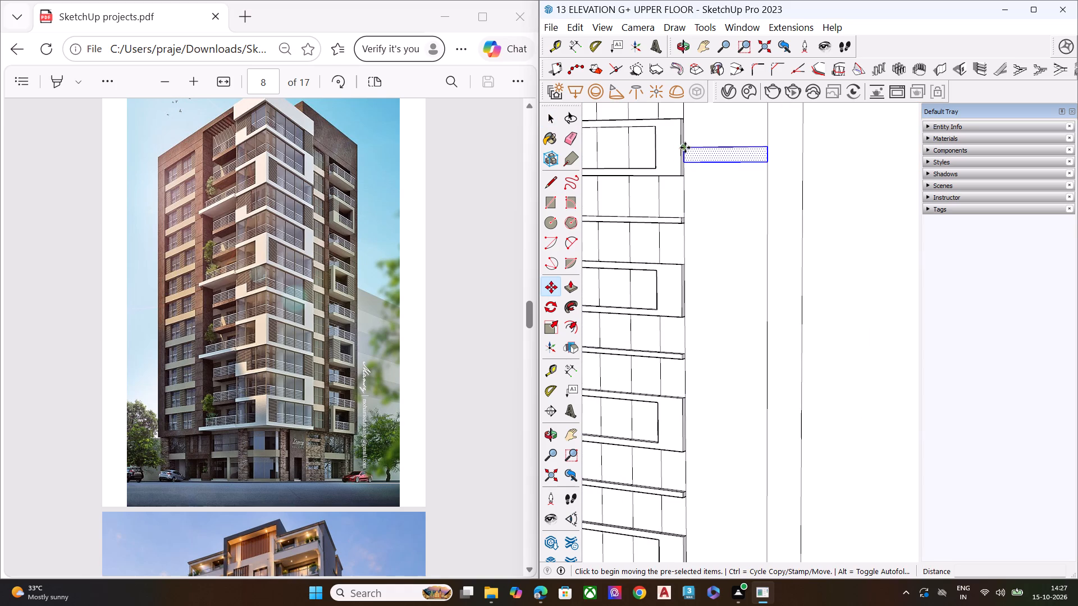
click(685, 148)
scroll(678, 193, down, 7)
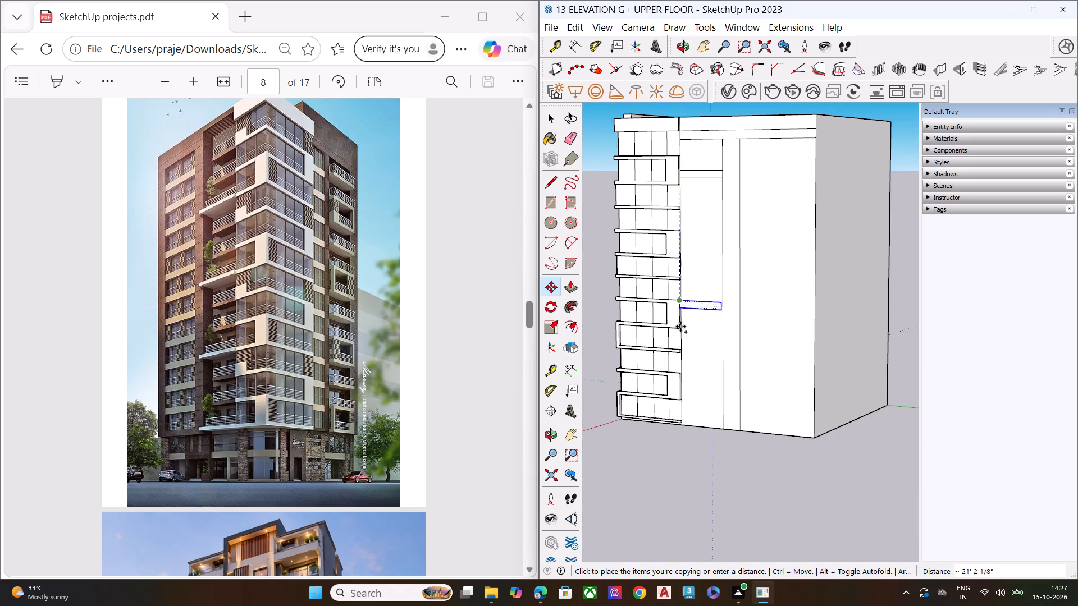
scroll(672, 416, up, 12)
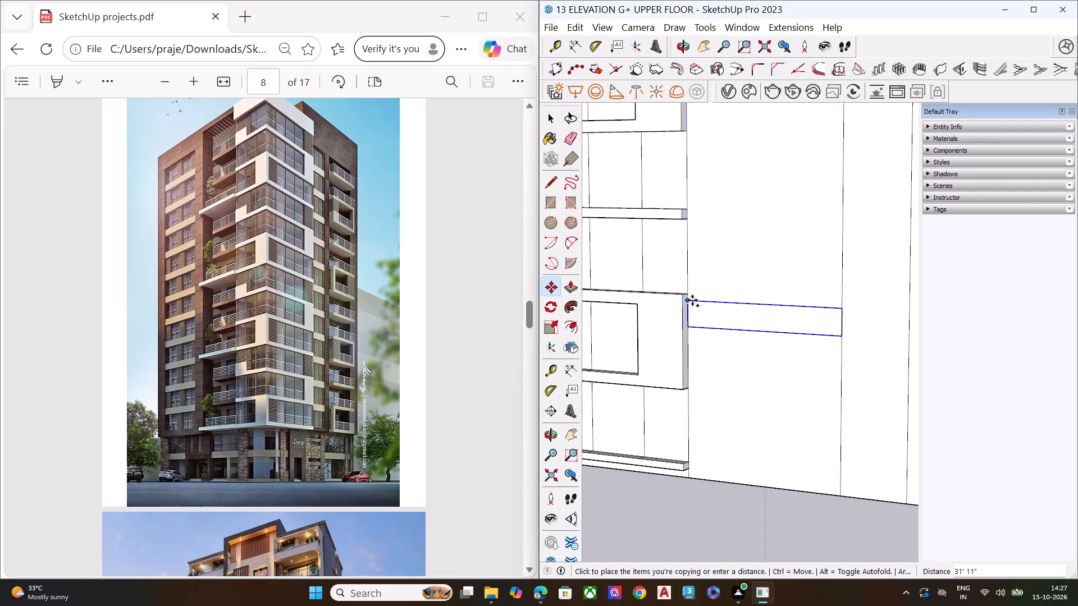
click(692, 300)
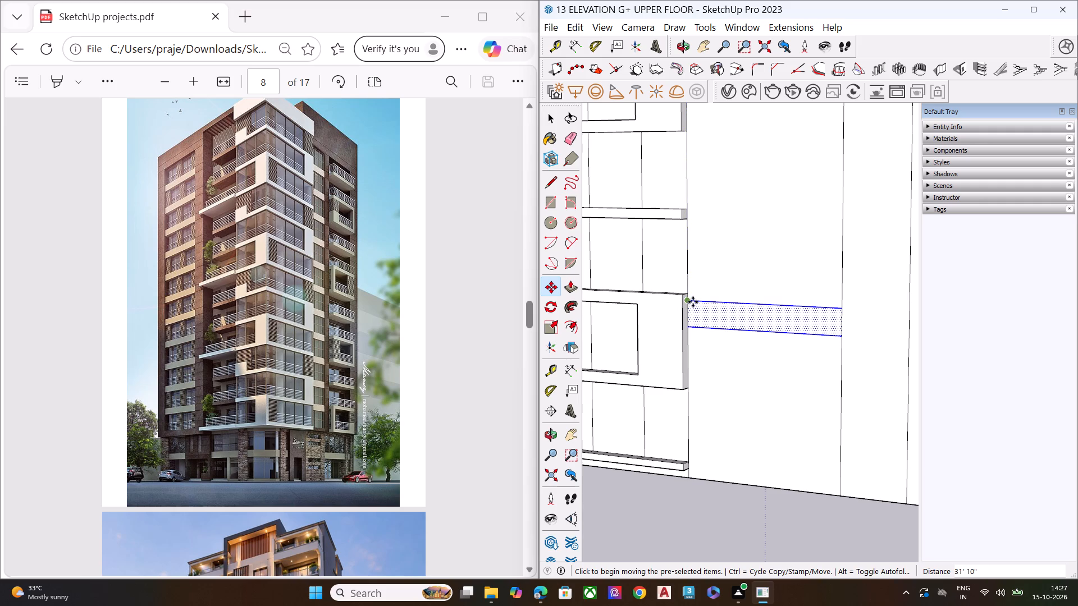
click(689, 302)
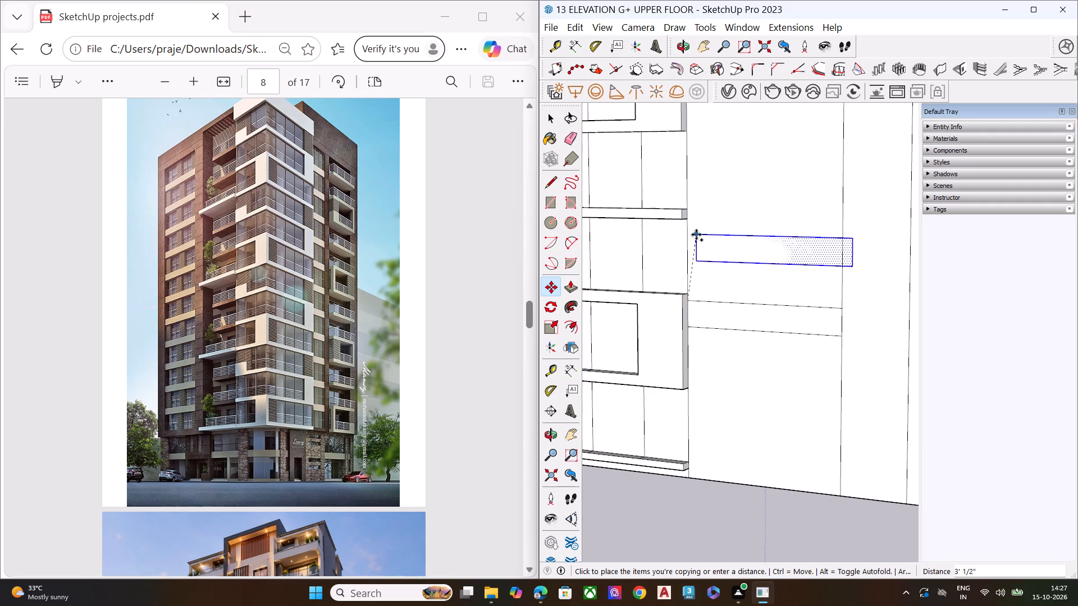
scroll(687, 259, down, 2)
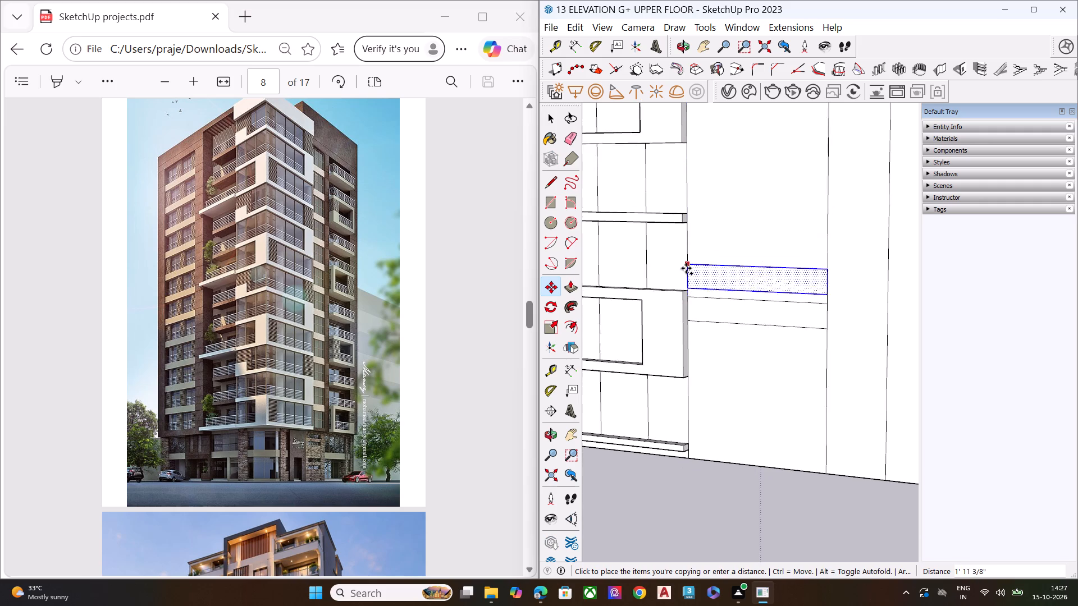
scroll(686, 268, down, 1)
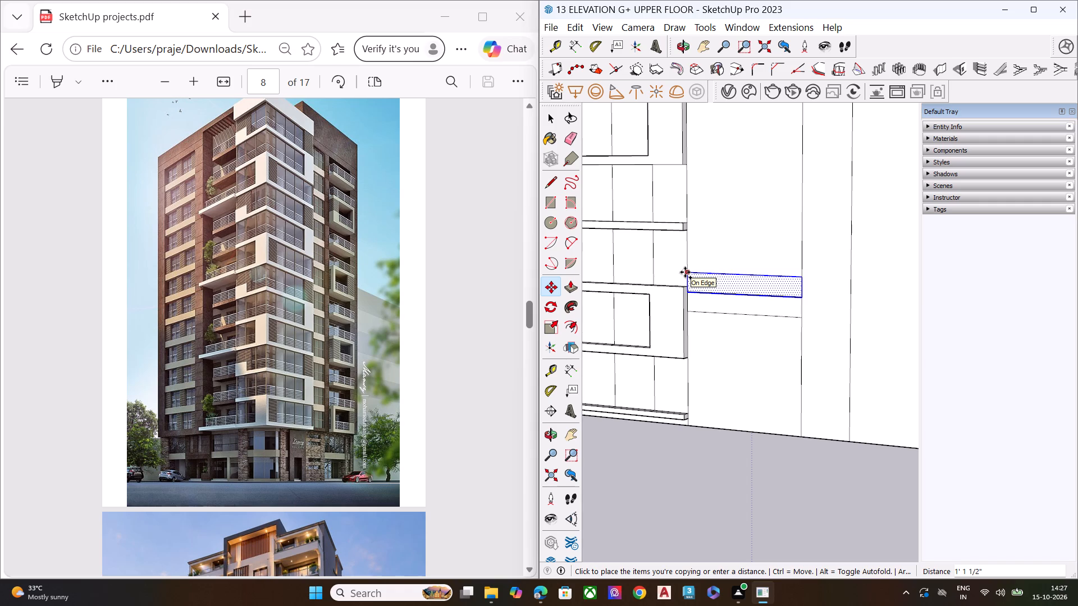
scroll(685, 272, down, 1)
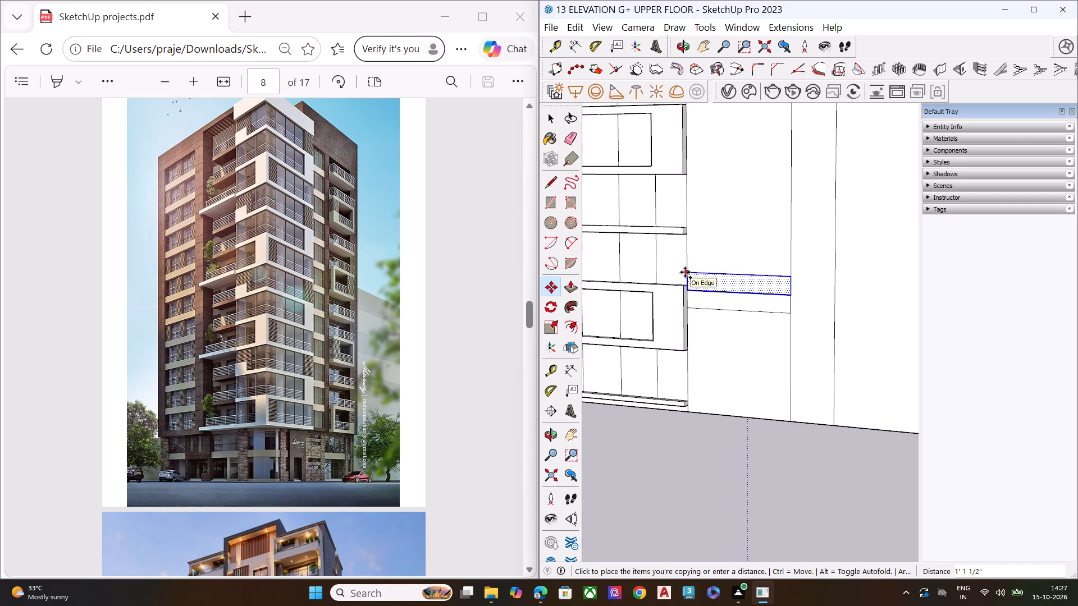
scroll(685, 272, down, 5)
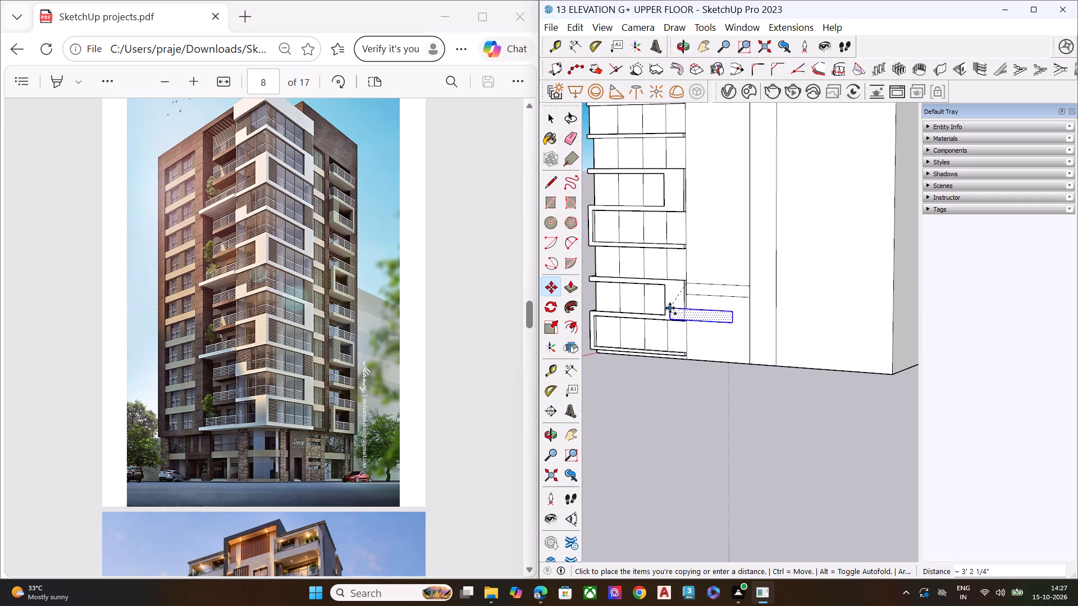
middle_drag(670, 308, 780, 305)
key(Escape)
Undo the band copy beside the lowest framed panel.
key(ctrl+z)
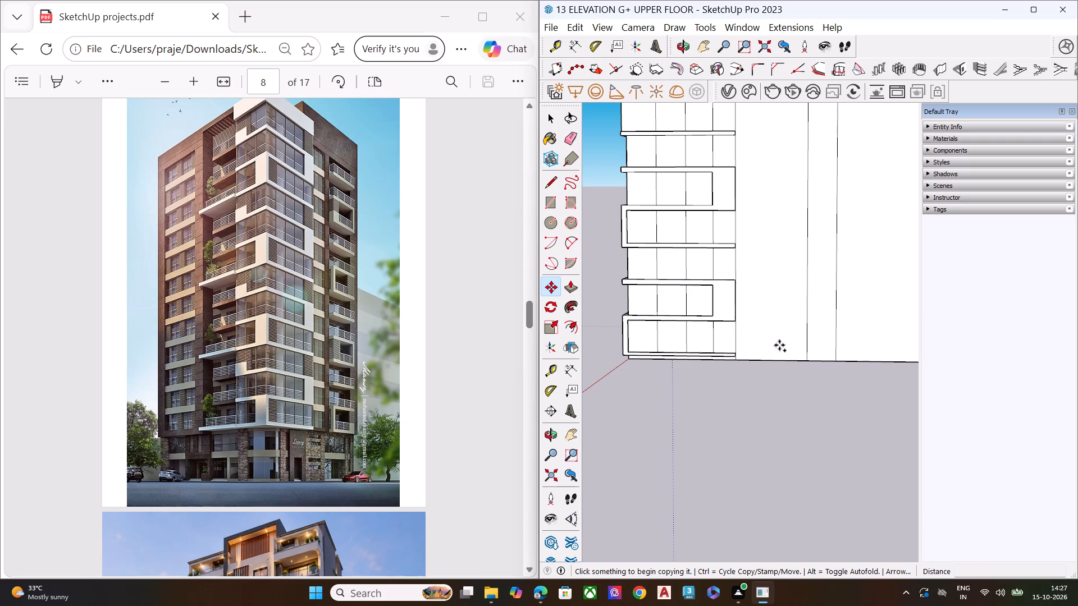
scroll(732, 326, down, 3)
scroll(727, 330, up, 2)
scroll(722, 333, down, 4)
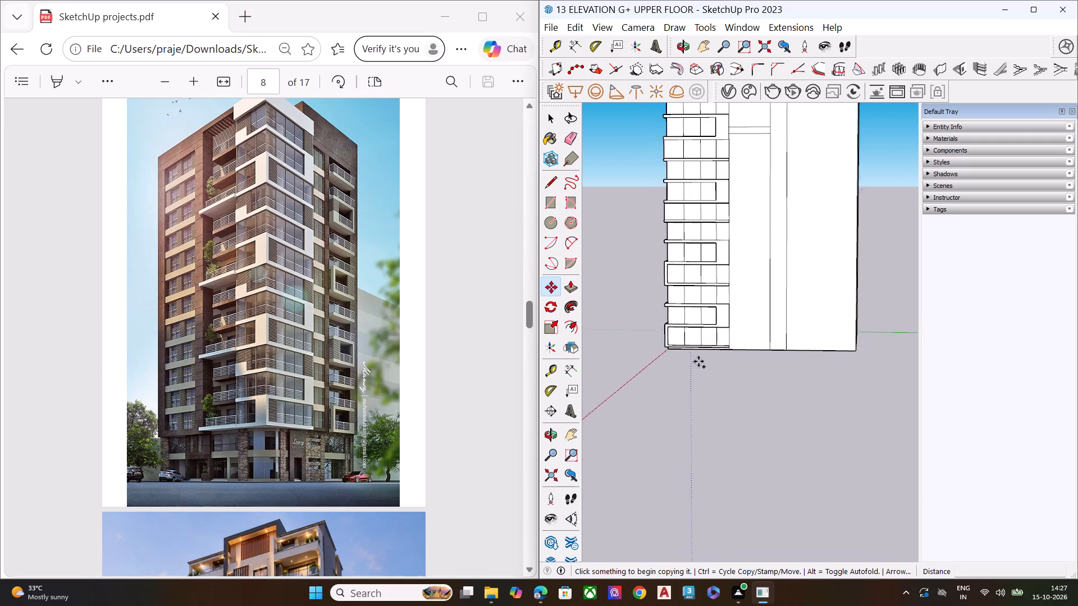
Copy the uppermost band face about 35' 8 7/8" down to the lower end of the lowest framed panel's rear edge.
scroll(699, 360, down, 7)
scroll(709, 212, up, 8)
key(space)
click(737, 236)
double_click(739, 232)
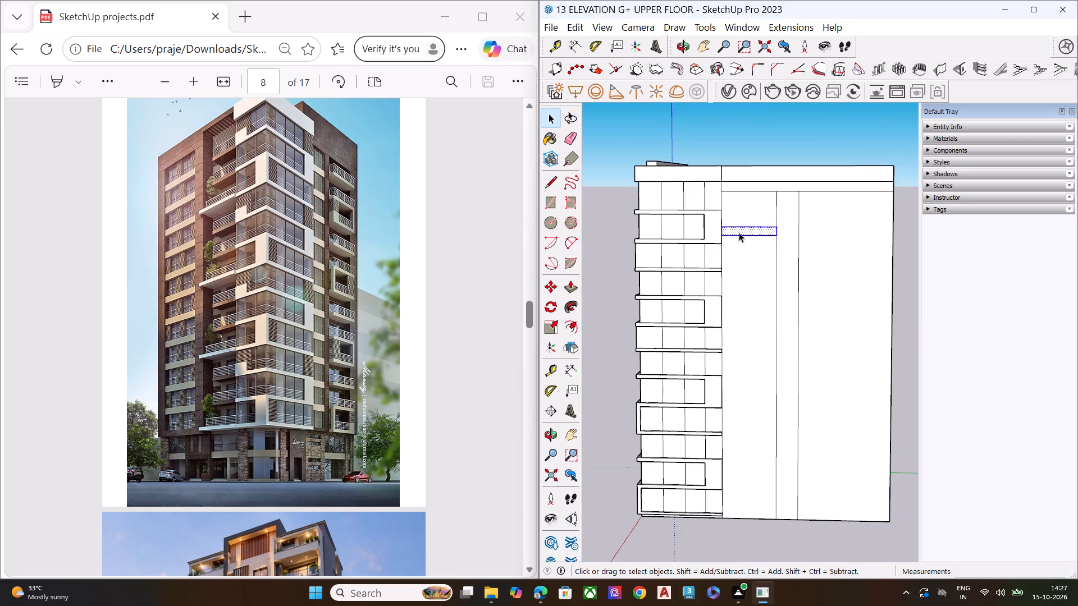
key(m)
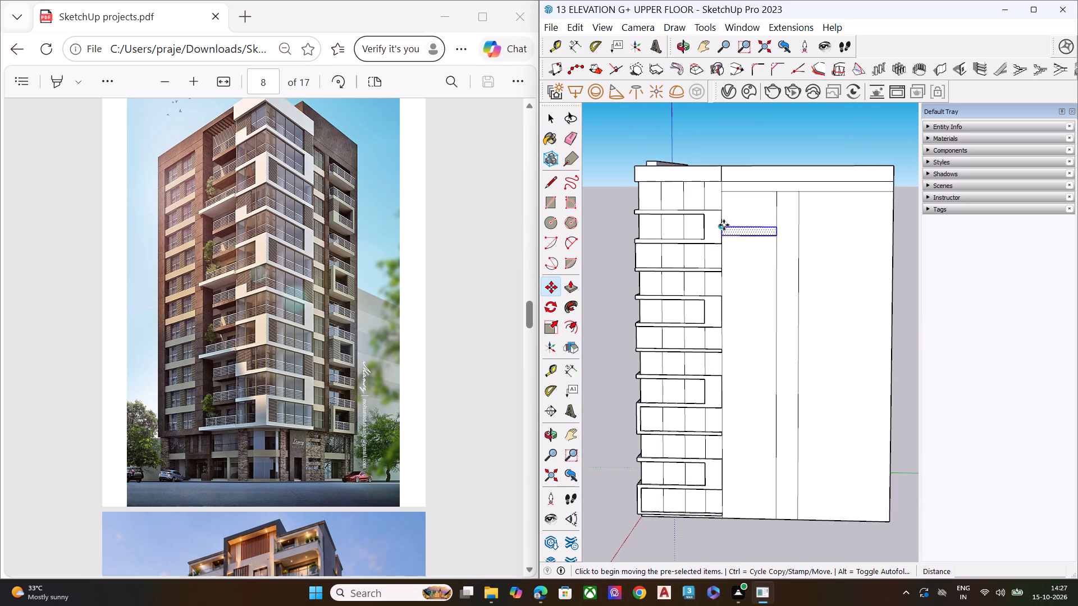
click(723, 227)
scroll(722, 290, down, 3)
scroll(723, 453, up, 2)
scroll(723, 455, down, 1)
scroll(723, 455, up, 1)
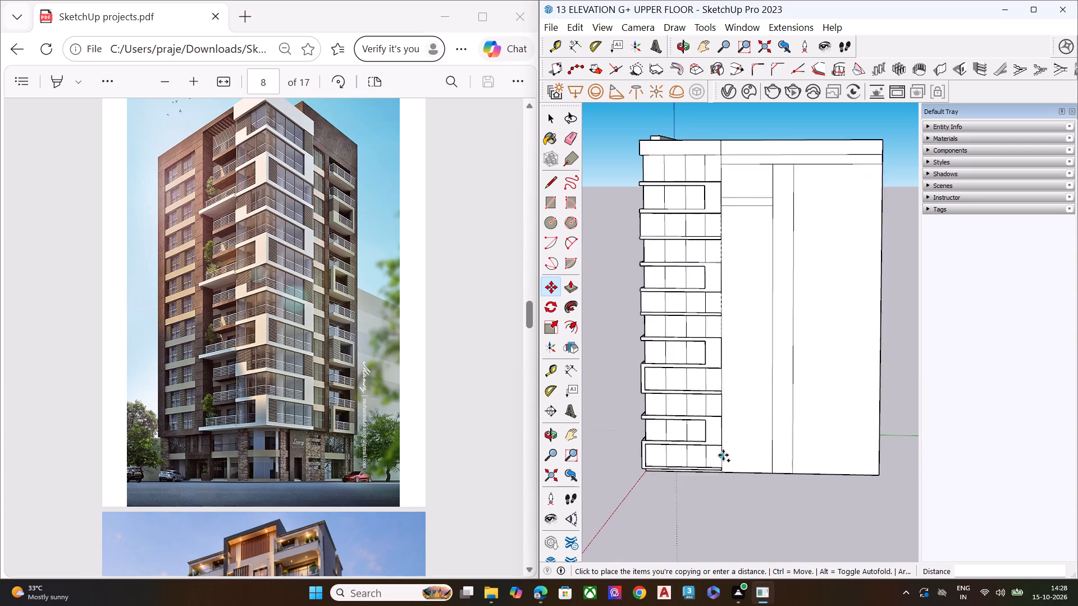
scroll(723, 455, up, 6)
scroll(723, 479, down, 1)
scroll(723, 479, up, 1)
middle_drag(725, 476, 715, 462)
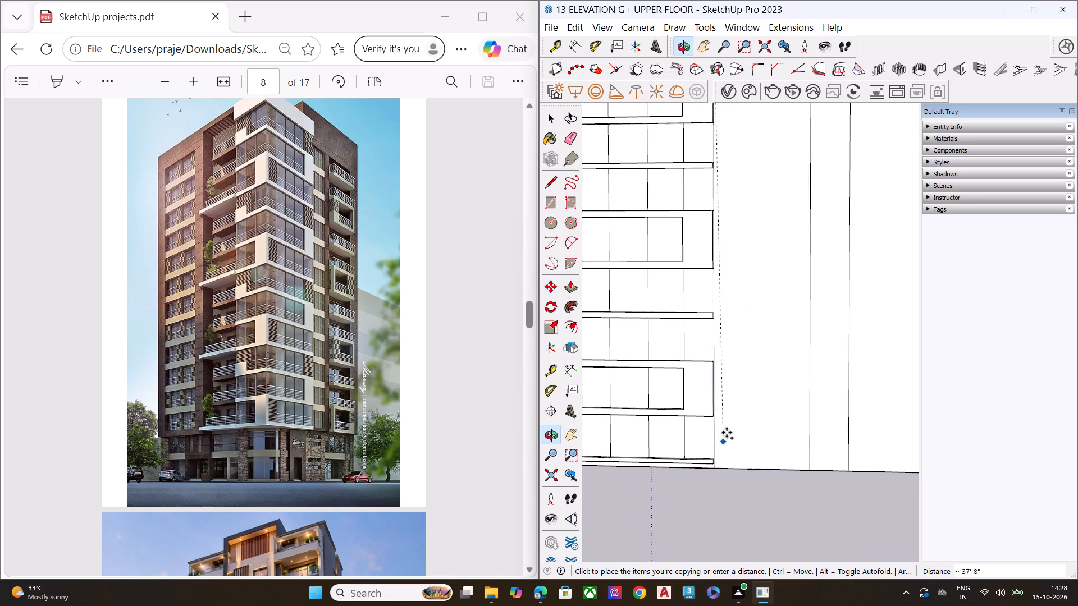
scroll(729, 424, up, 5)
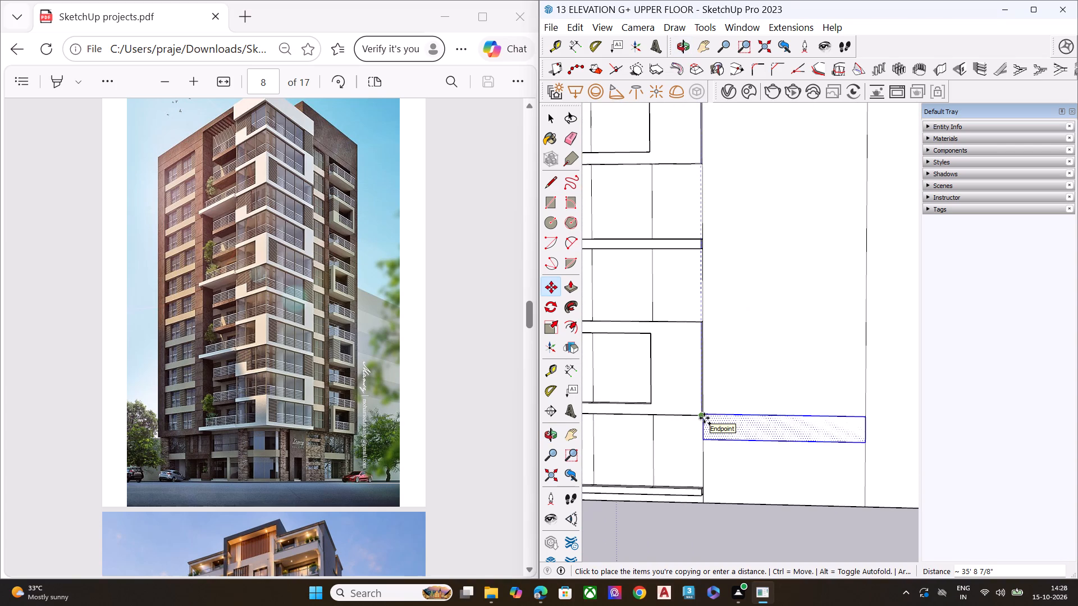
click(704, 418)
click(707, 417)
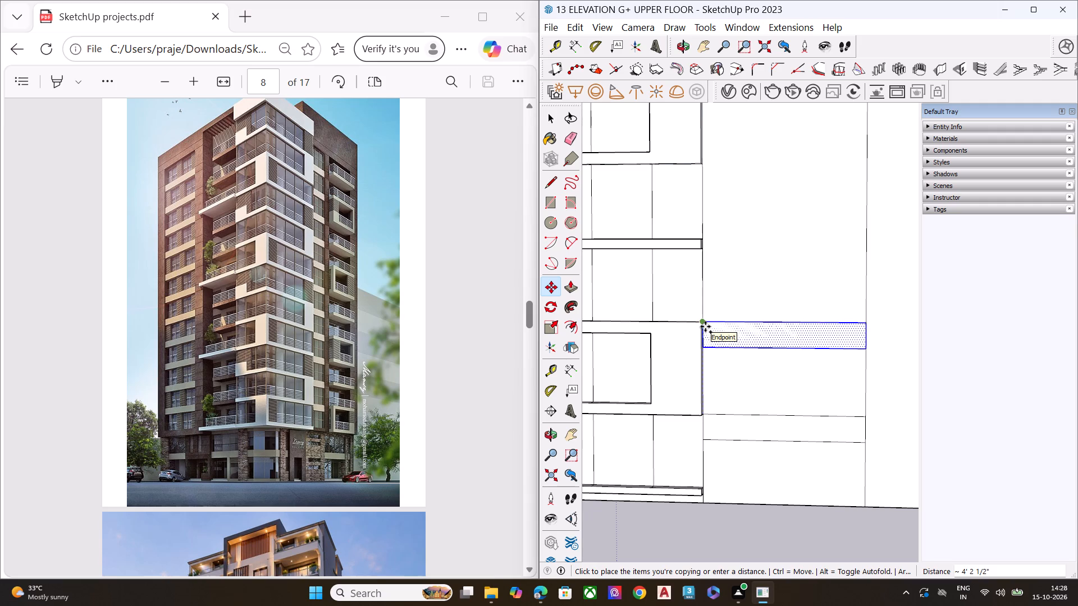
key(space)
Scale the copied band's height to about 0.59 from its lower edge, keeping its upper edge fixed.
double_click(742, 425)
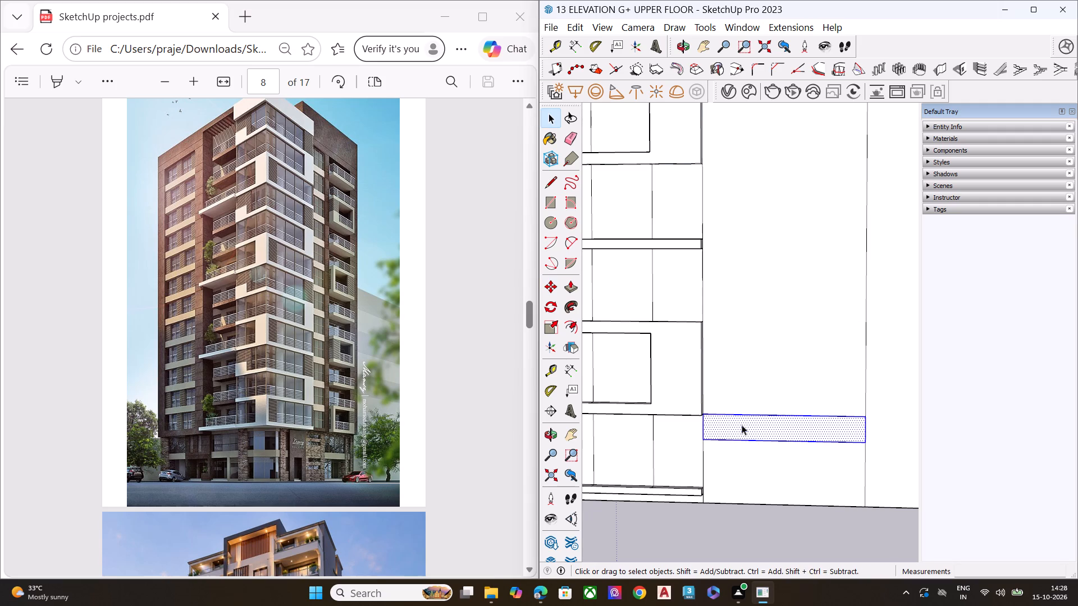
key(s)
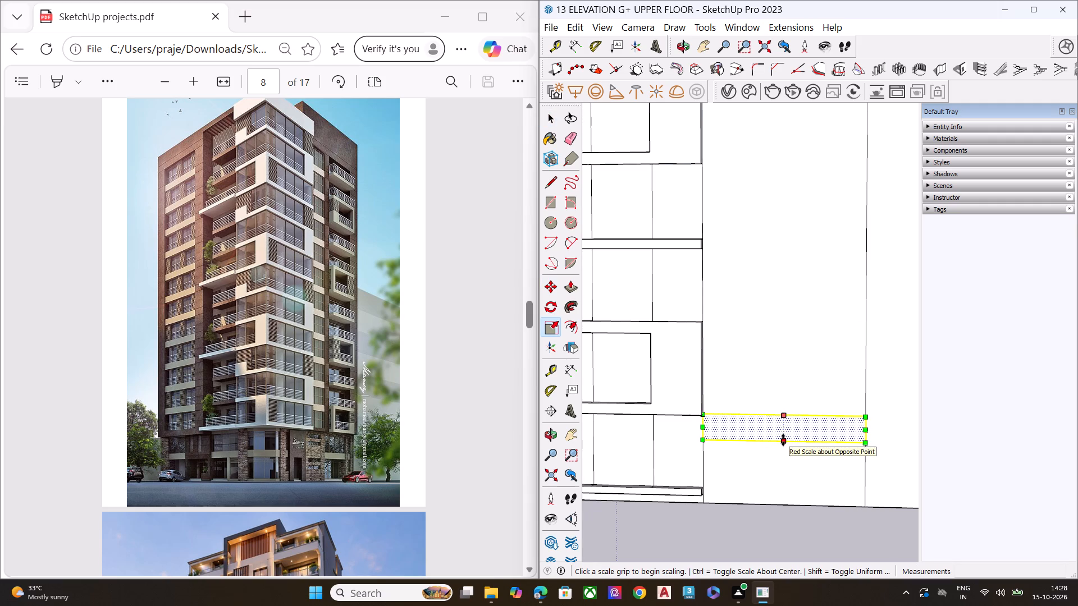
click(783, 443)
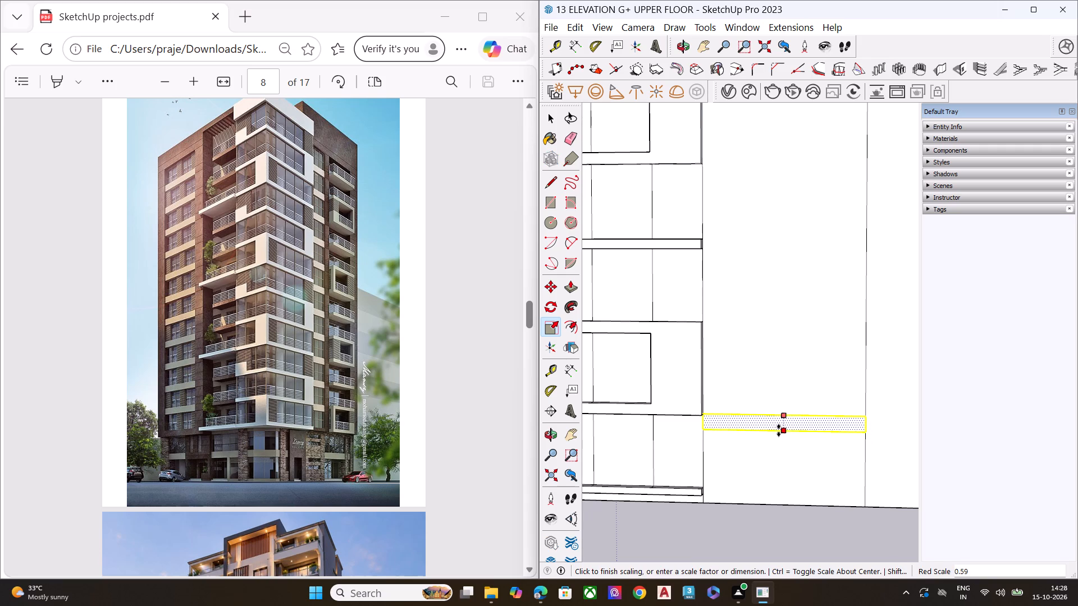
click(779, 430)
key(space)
Examine the shortened band's alignment with the lowest framed panel and the slab edges from several angles.
middle_drag(733, 448, 917, 431)
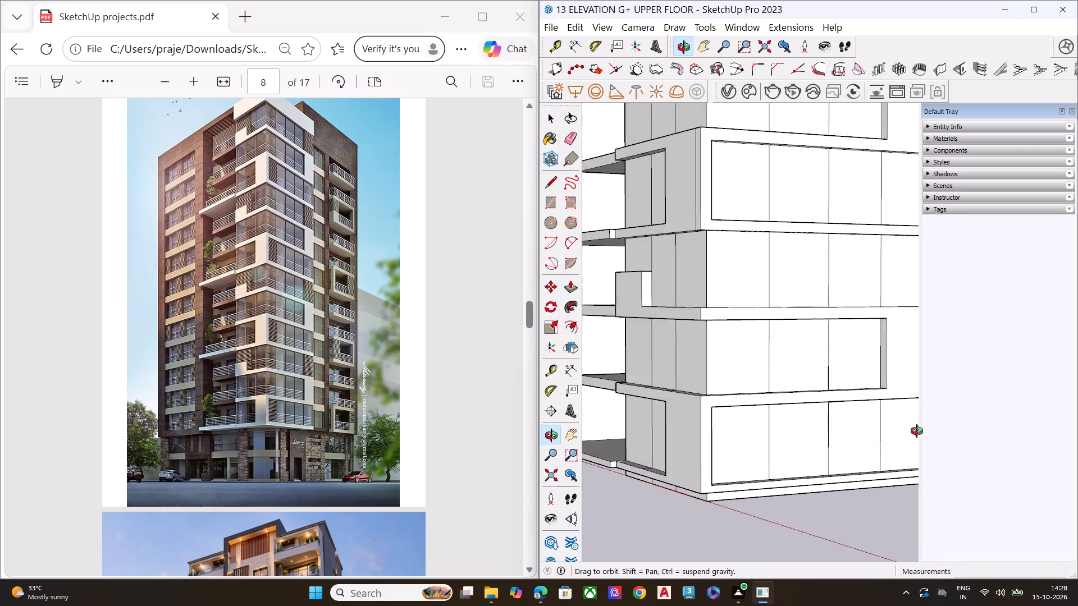
middle_drag(917, 431, 847, 416)
scroll(847, 416, up, 9)
scroll(783, 382, up, 2)
middle_drag(780, 382, 706, 416)
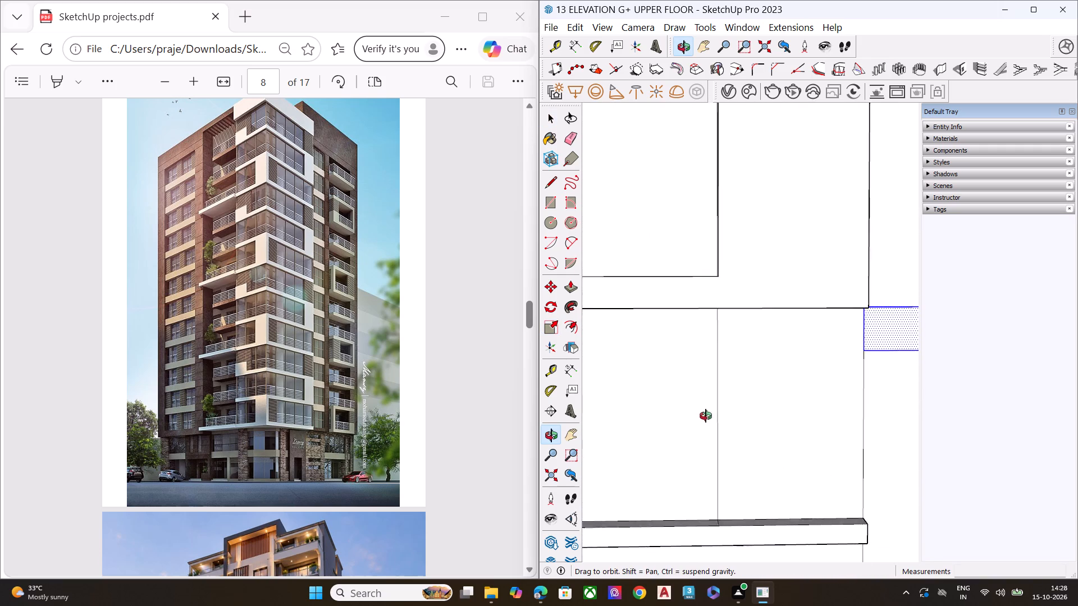
middle_drag(706, 416, 647, 434)
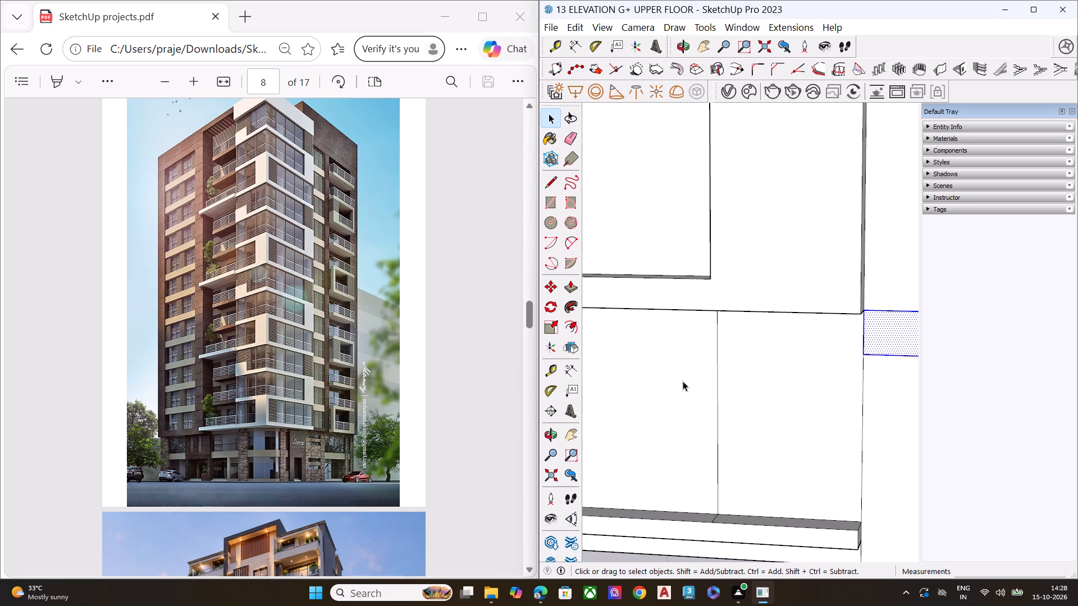
scroll(604, 334, down, 3)
scroll(564, 353, up, 1)
scroll(546, 367, down, 6)
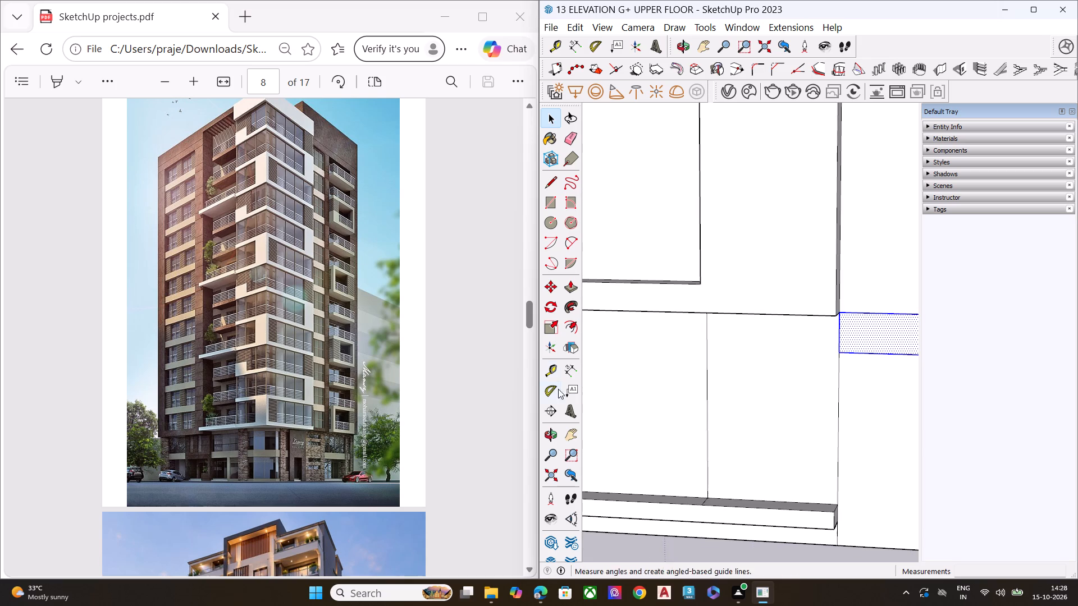
scroll(674, 362, down, 6)
scroll(632, 381, down, 9)
scroll(634, 394, up, 1)
scroll(634, 396, down, 1)
middle_drag(733, 385, 697, 457)
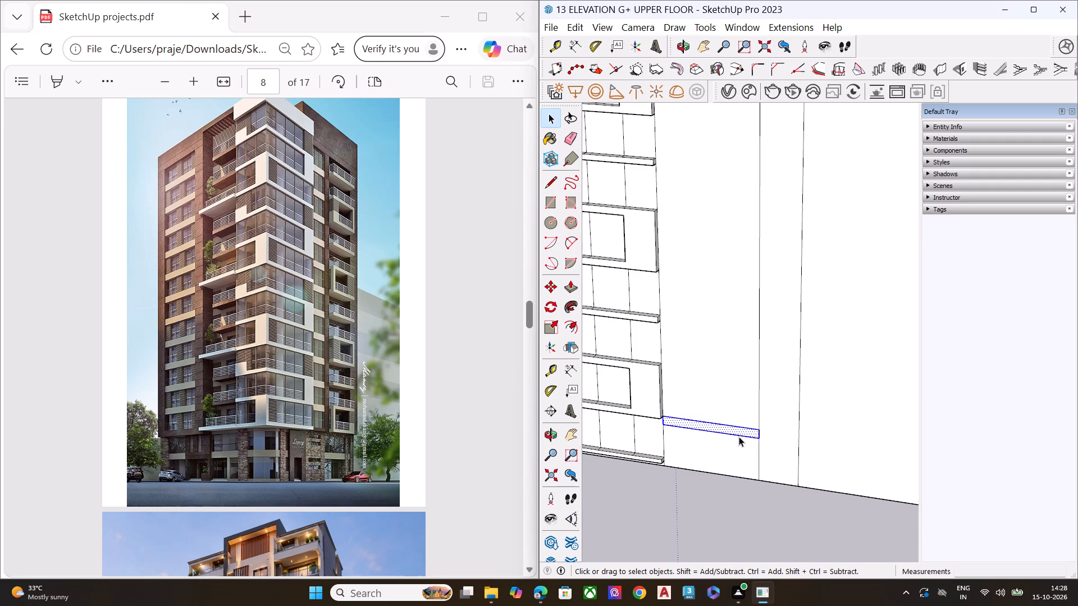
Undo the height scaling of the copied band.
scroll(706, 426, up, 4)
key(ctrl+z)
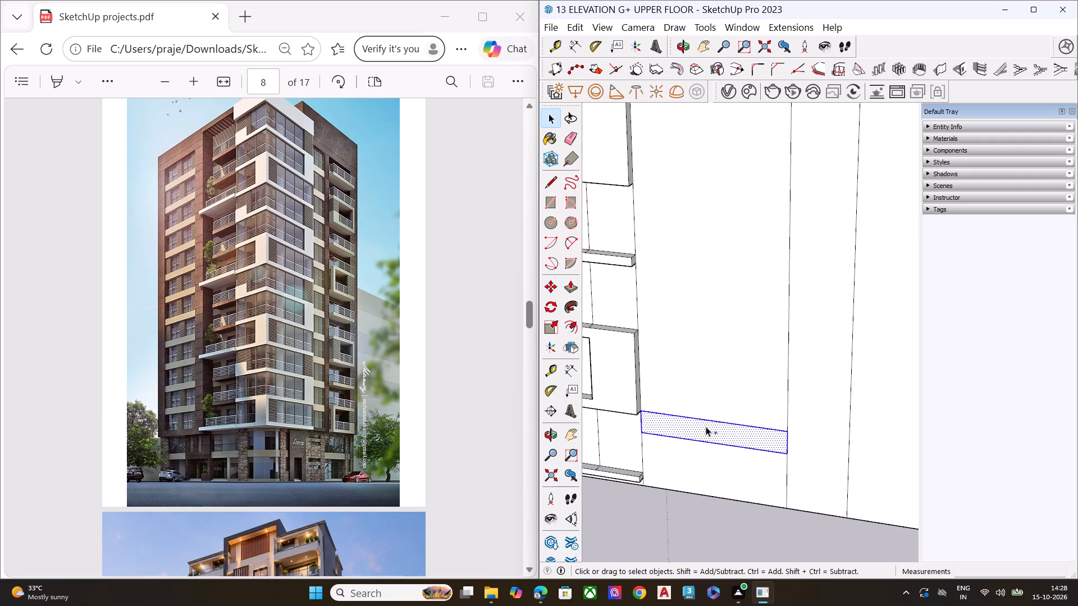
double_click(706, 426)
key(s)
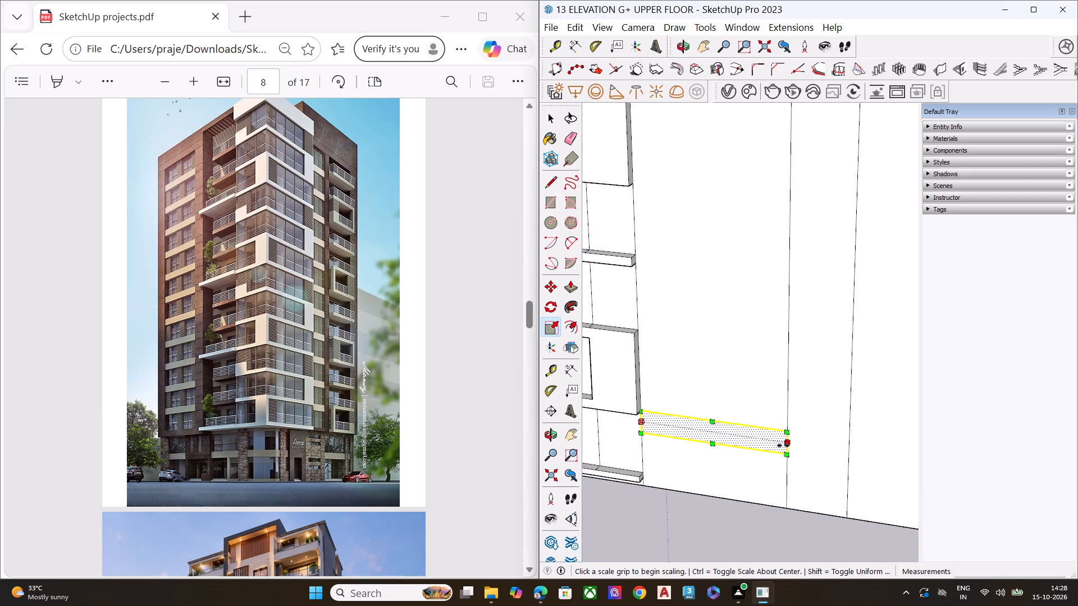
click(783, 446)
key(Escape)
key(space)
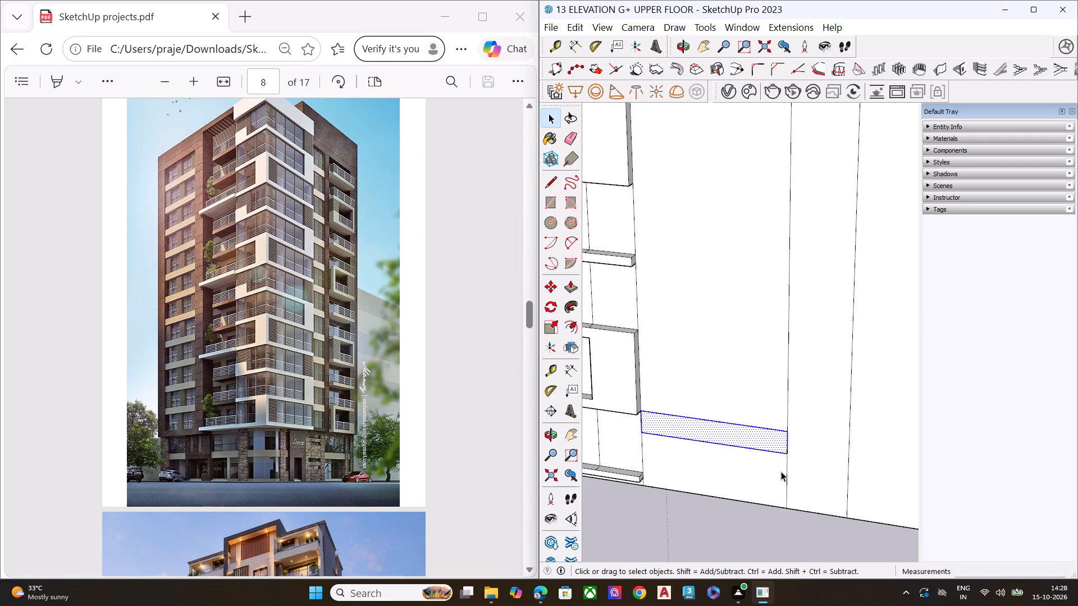
Undo the lower band copy and the original band beside the uppermost framed panel, leaving the vertical strip plain.
click(787, 471)
key(ctrl+z)
scroll(771, 466, down, 15)
middle_drag(751, 438, 759, 372)
key(ctrl+z)
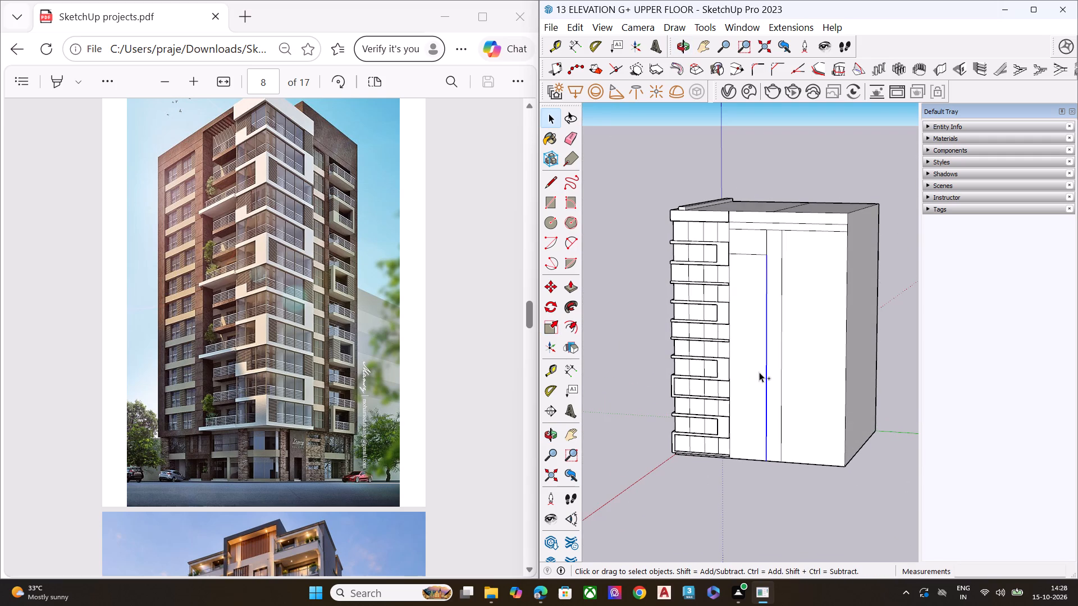
key(ctrl+z)
Move the strip's outer vertical edge toward the framed panels, about halfway between their rear edge and the next vertical line.
scroll(764, 247, up, 6)
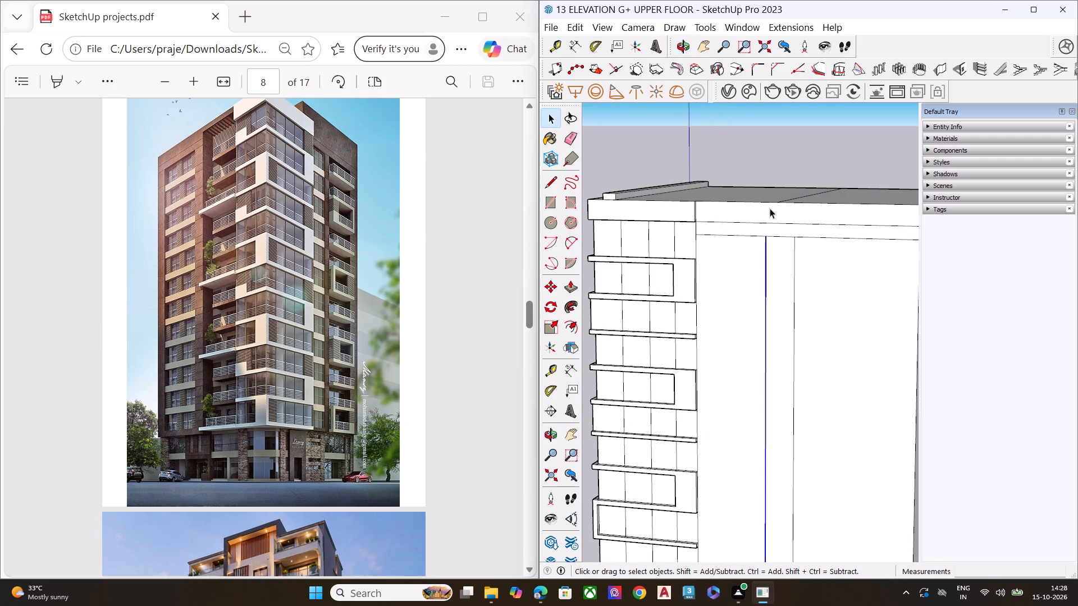
key(m)
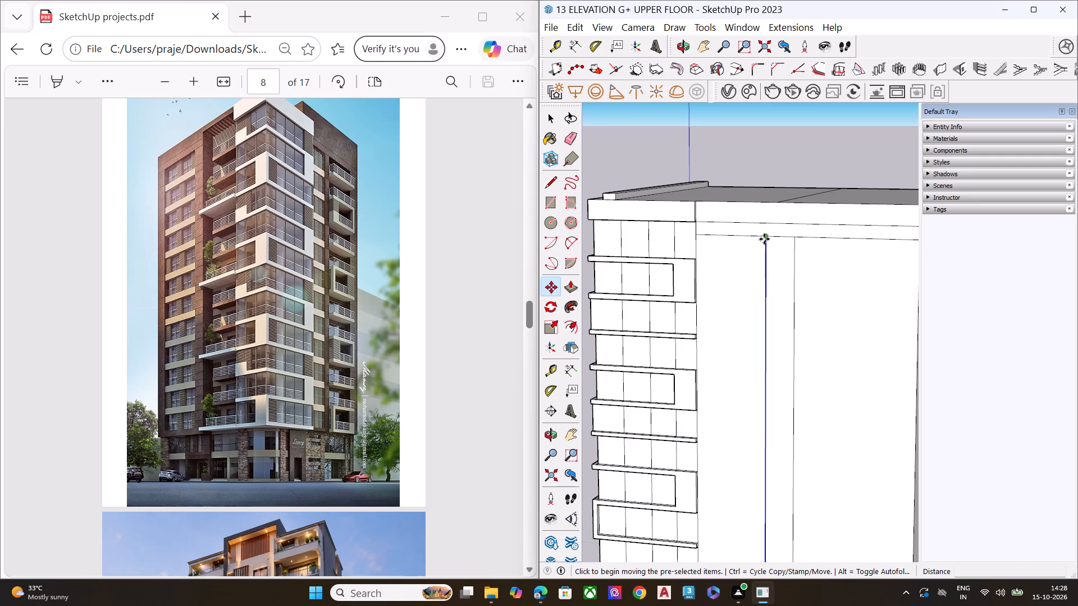
click(765, 238)
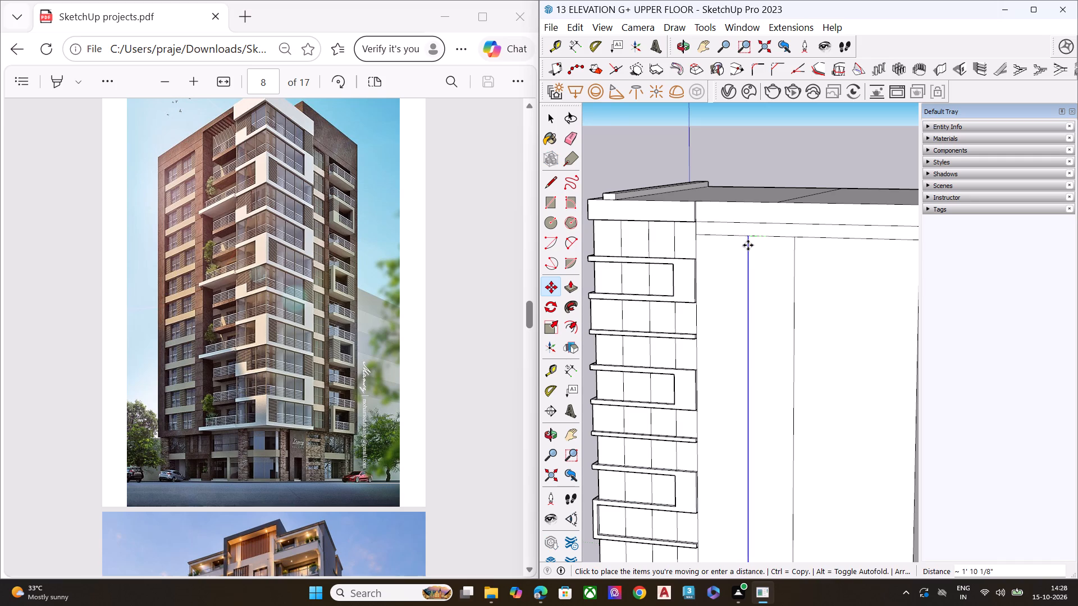
scroll(748, 245, up, 6)
click(744, 244)
scroll(744, 237, down, 4)
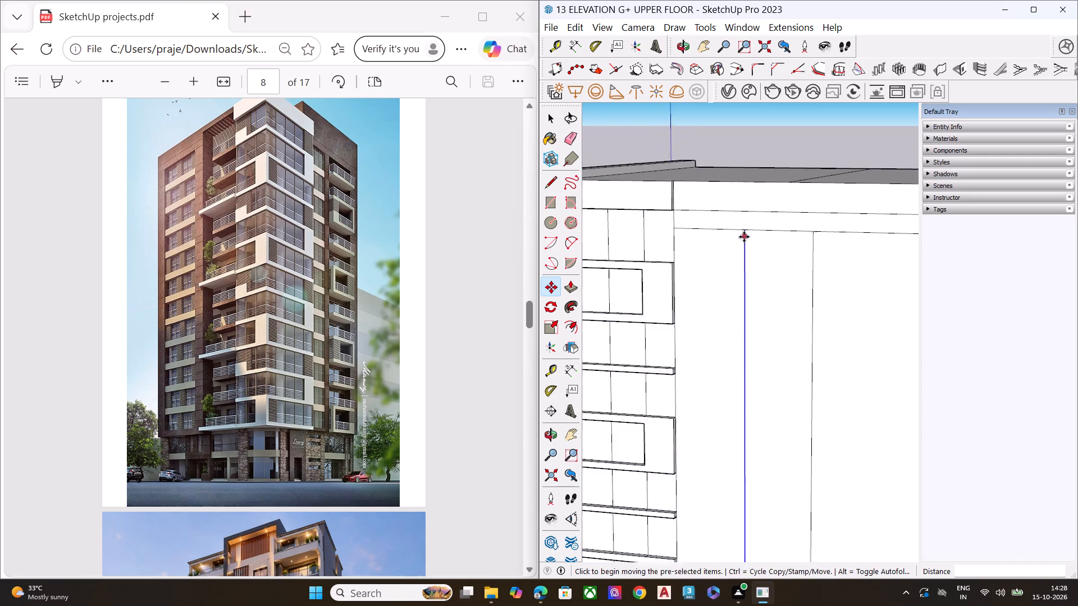
scroll(744, 237, down, 4)
key(space)
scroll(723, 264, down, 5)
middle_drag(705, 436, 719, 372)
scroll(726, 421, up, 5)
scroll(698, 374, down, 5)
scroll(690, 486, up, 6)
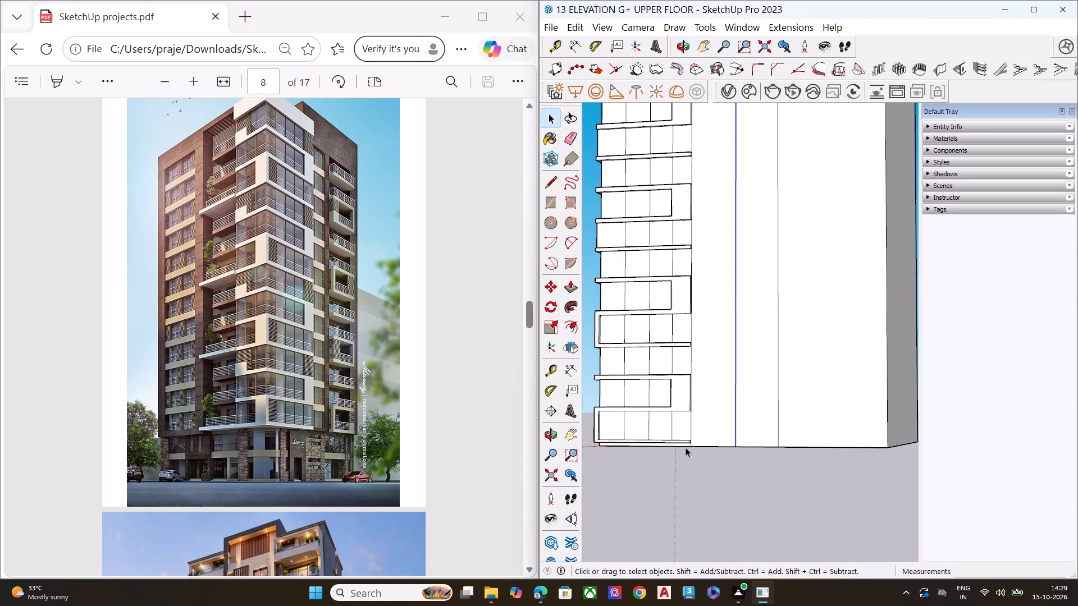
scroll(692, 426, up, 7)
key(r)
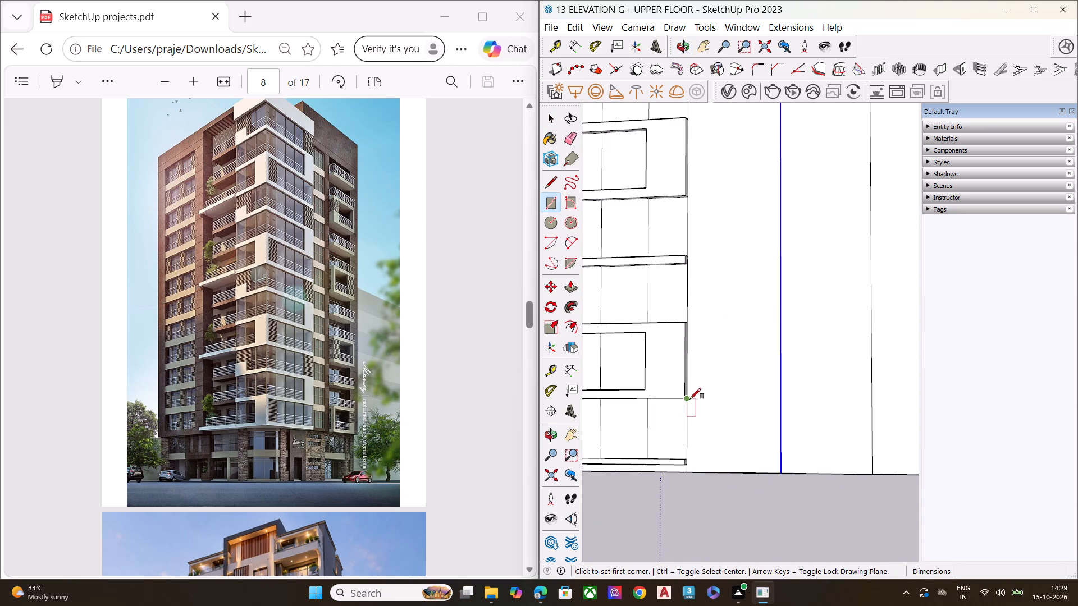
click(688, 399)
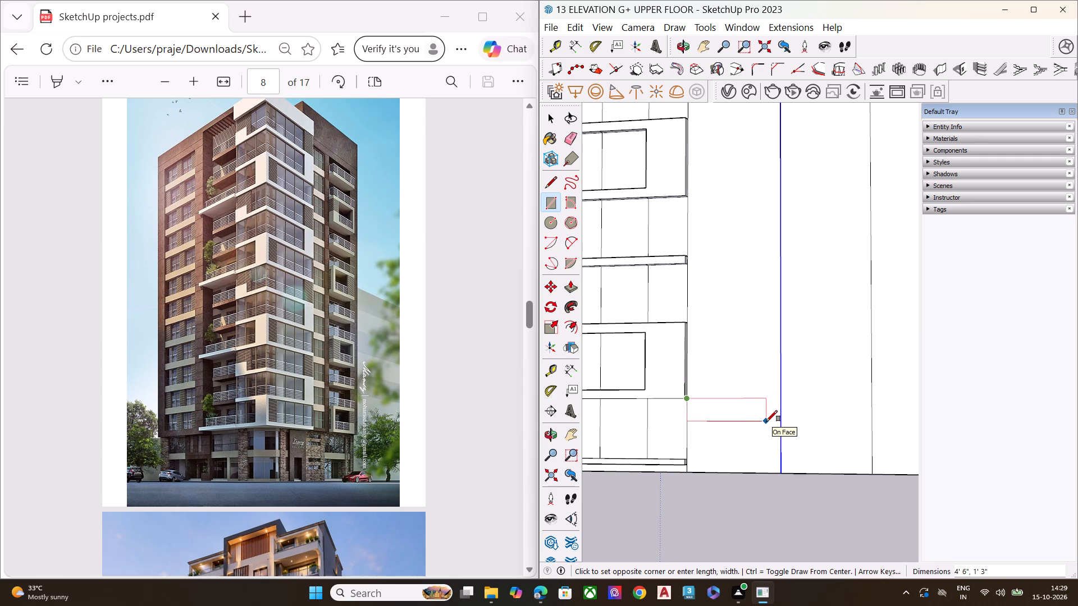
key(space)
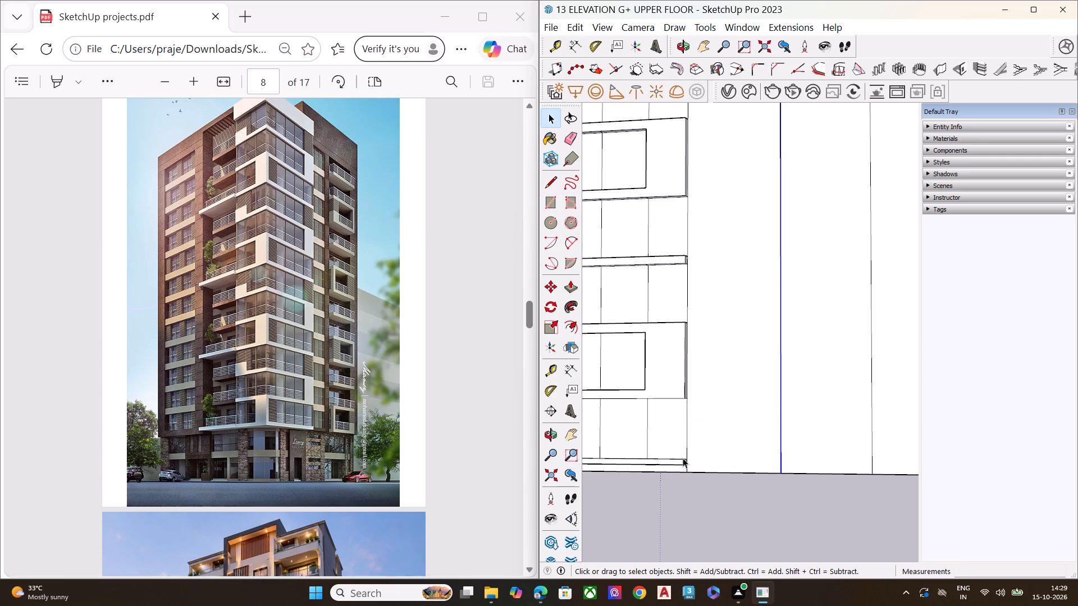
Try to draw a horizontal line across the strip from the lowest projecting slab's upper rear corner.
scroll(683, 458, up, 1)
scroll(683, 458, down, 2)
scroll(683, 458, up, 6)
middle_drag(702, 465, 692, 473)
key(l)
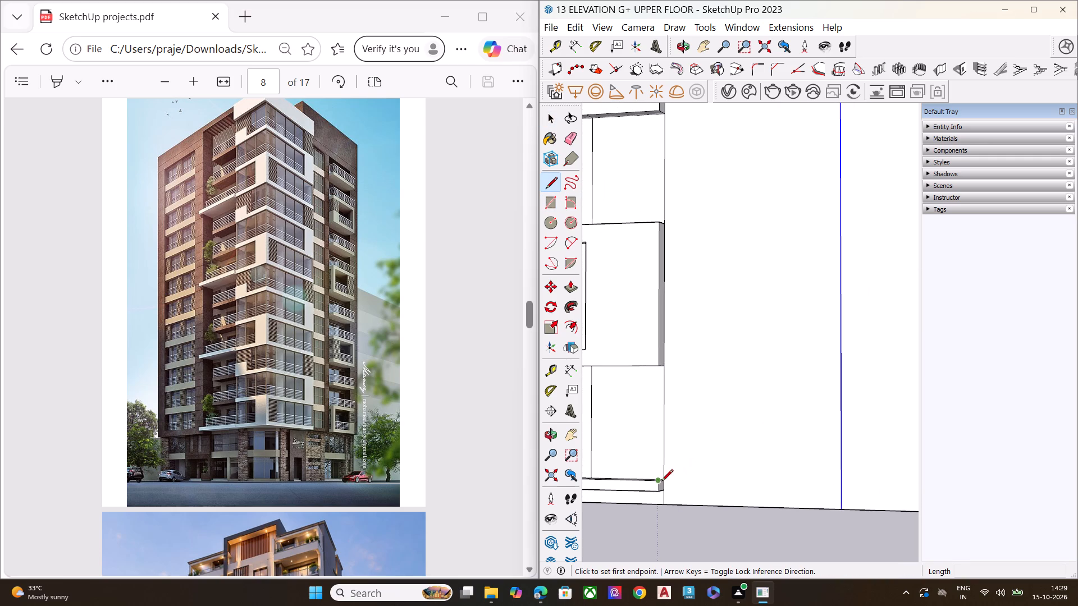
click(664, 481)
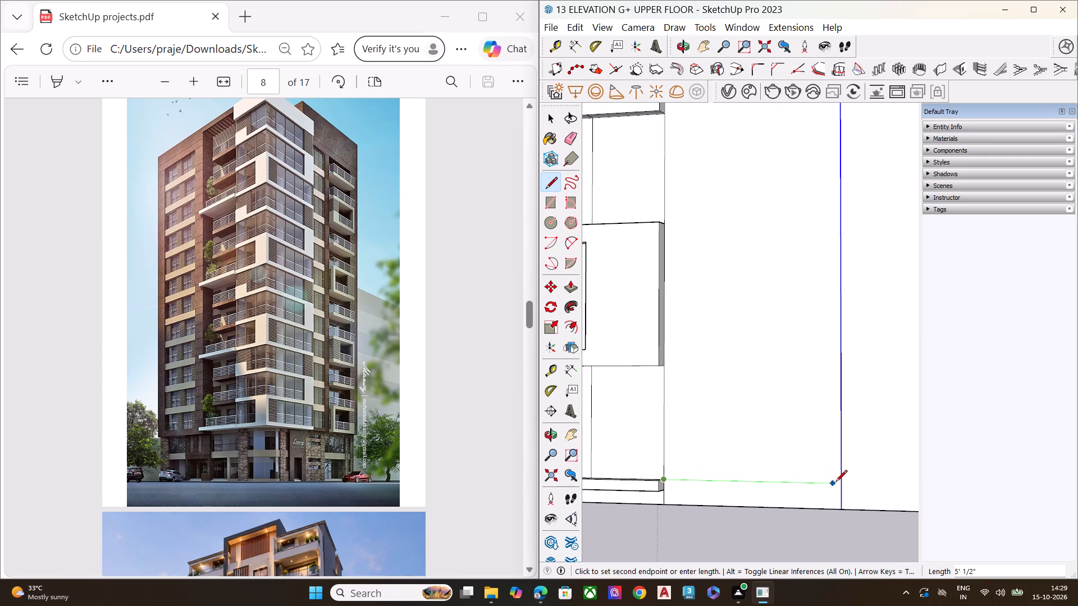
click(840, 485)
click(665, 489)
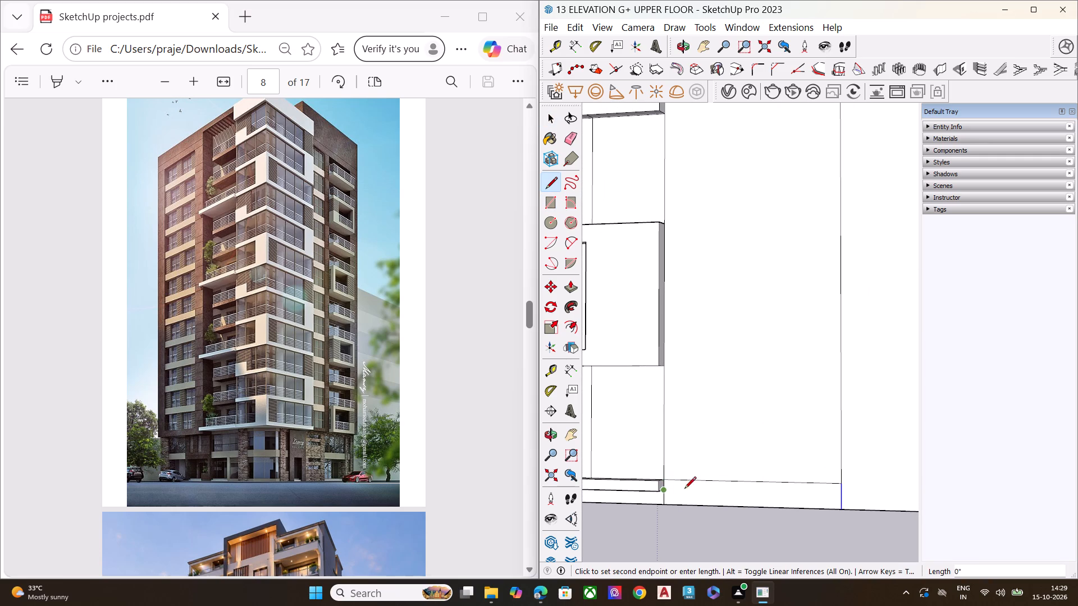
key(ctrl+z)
Move the strip's outer vertical edge closer to the framed panels, making the strip about 4' 5" wide.
scroll(741, 455, down, 1)
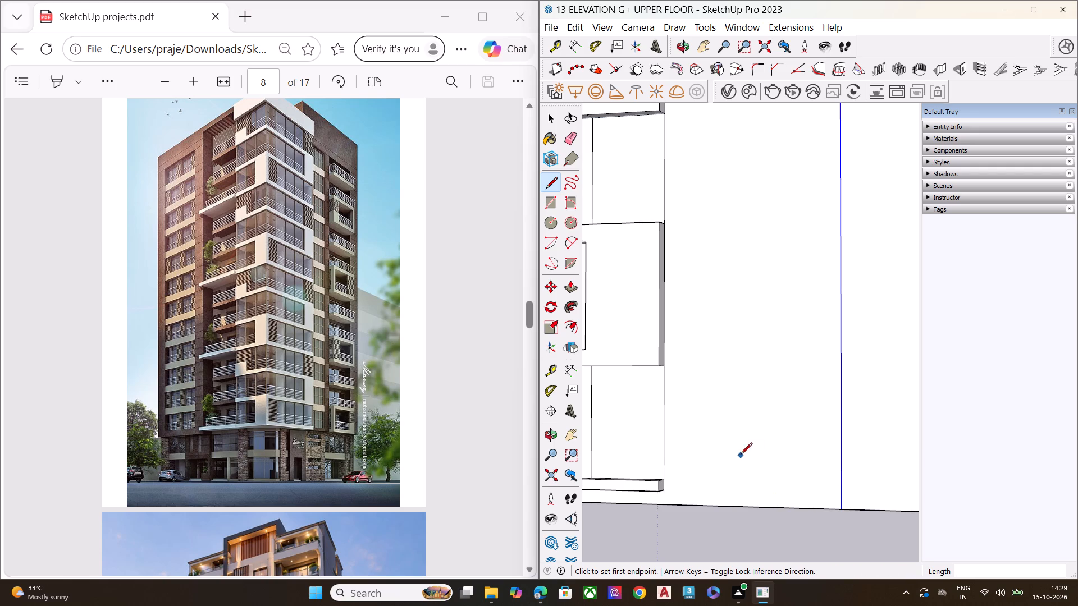
scroll(741, 455, down, 9)
key(m)
scroll(761, 480, down, 7)
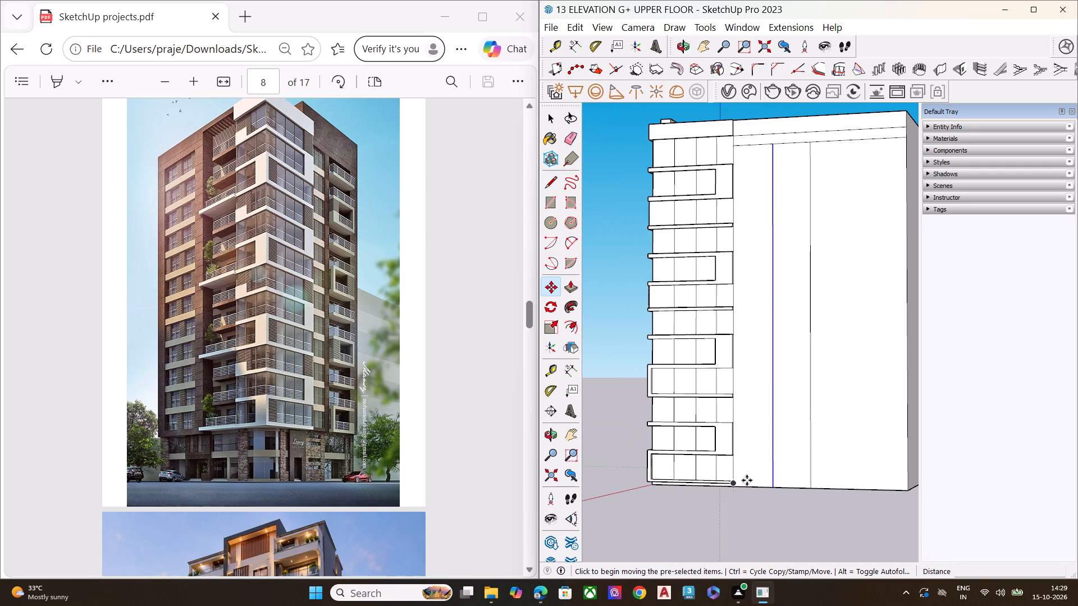
scroll(773, 142, up, 6)
click(774, 145)
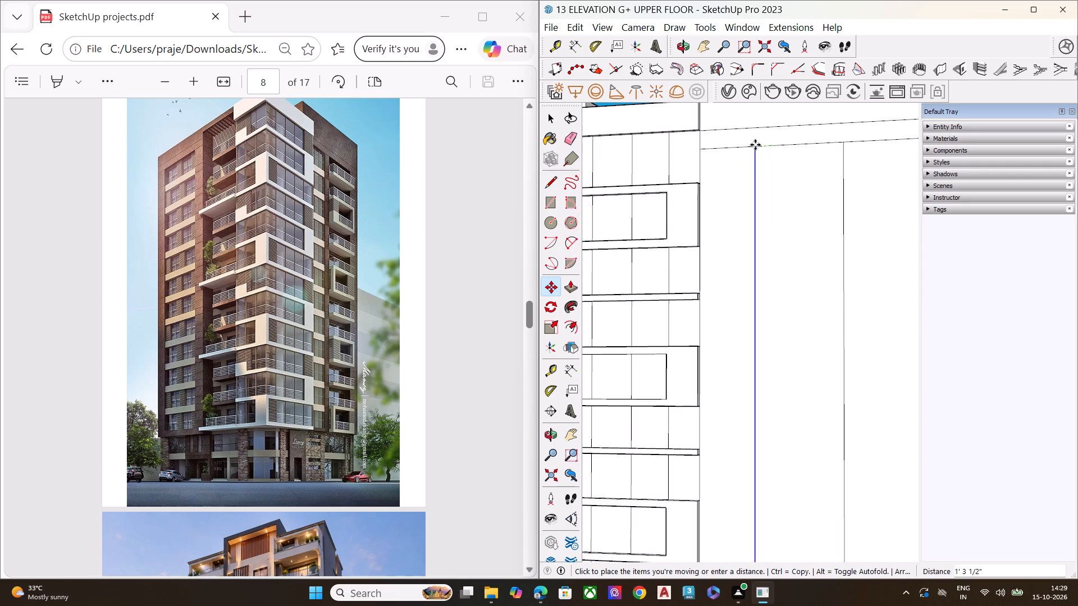
click(760, 148)
key(space)
Draw a horizontal line about 4' 4 7/8" long across the strip from the lowest projecting slab's upper rear corner.
scroll(732, 192, down, 8)
scroll(730, 495, up, 6)
scroll(730, 495, down, 1)
scroll(730, 495, up, 10)
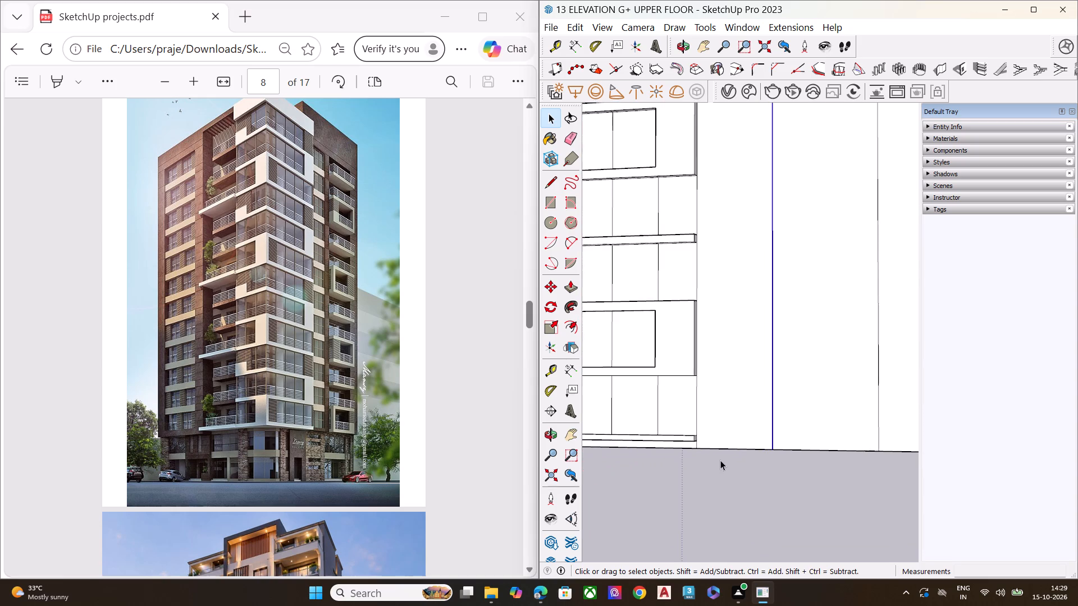
scroll(712, 455, up, 7)
key(l)
click(688, 423)
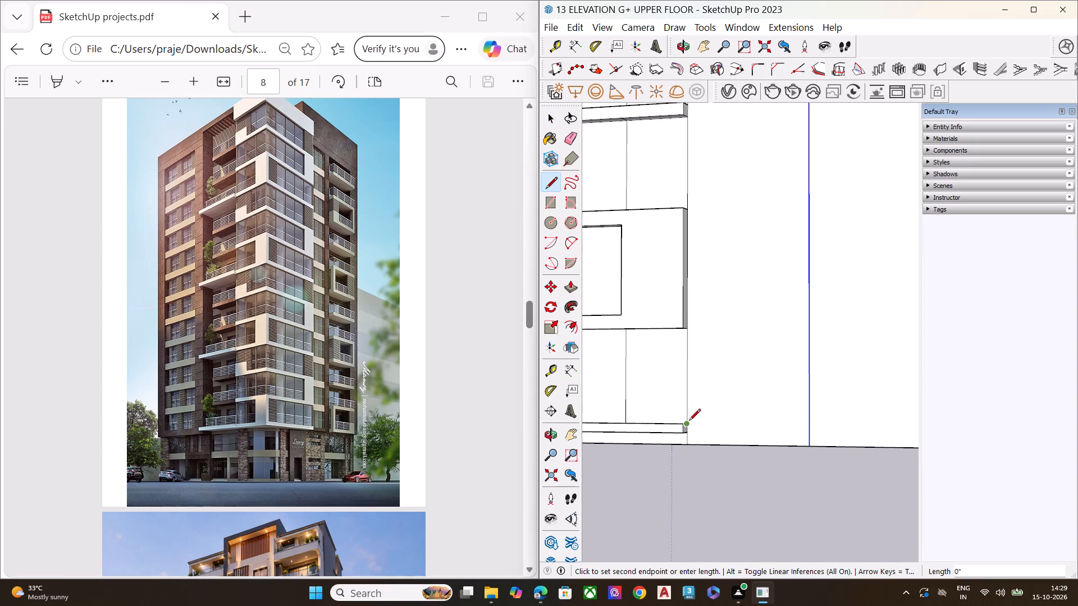
click(810, 423)
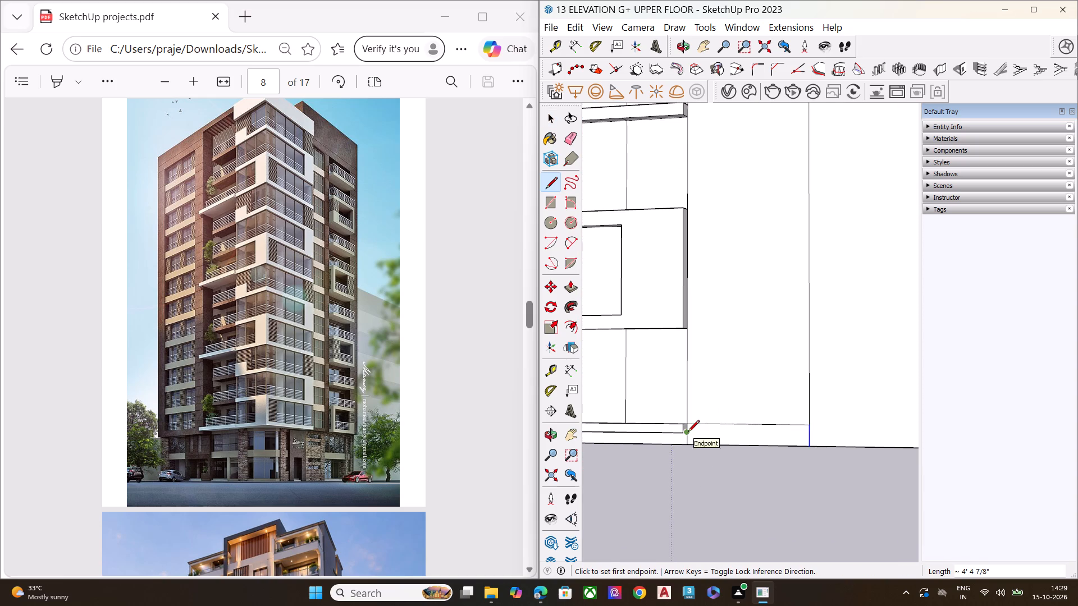
Draw a second horizontal line about 4' 4 7/8" long across the strip from the lowest projecting slab's lower rear corner.
click(688, 433)
click(807, 437)
scroll(693, 431, down, 6)
scroll(711, 371, up, 5)
key(space)
Draw a rectangular band about 4' 4 7/8" by 9 3/8" across the strip from the lowest framed panel's lower rear corner.
key(r)
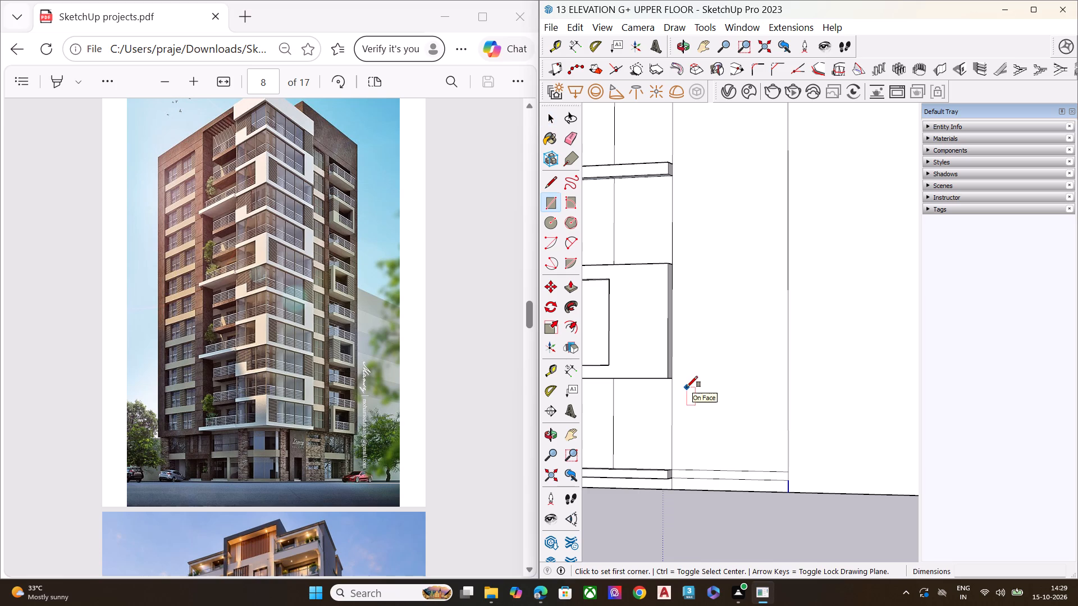
click(674, 377)
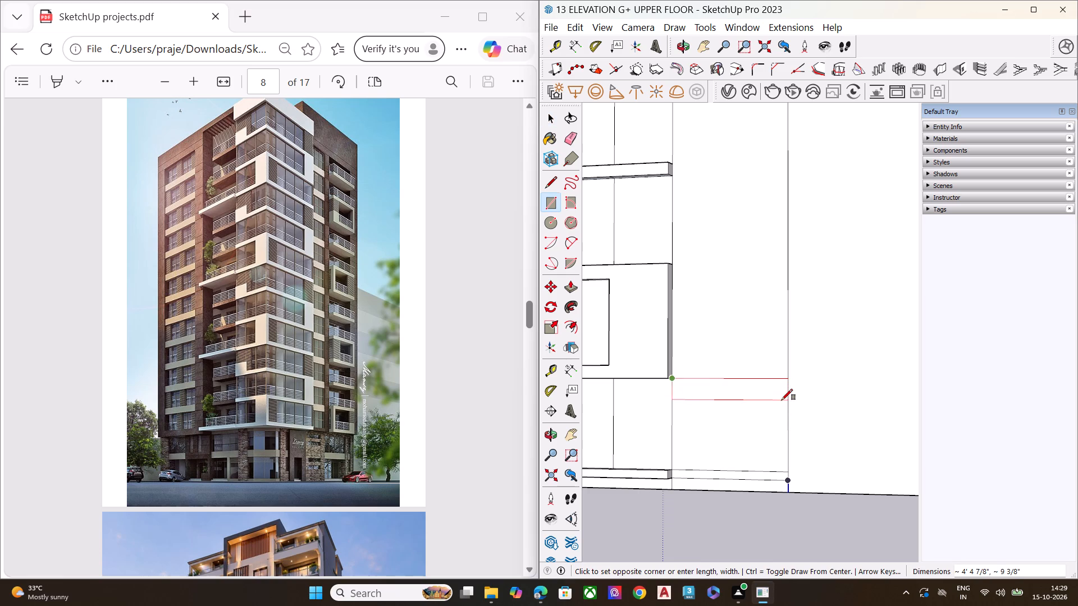
click(780, 403)
key(space)
Copy the rectangular band about 3' 11 1/2" straight up the strip, near the top of the lowest framed panel.
scroll(709, 398, down, 1)
double_click(709, 390)
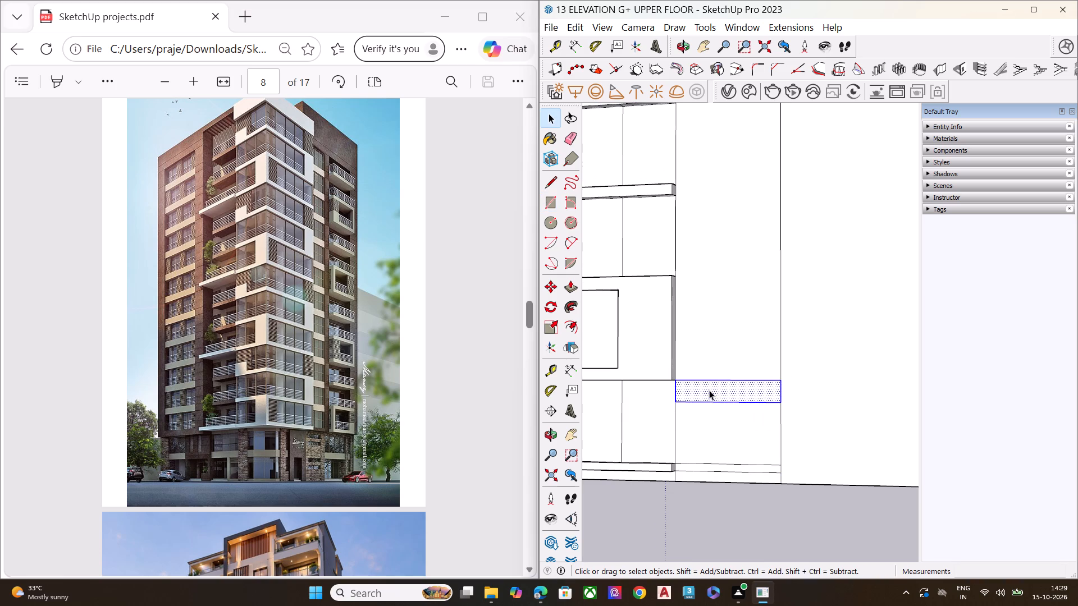
key(m)
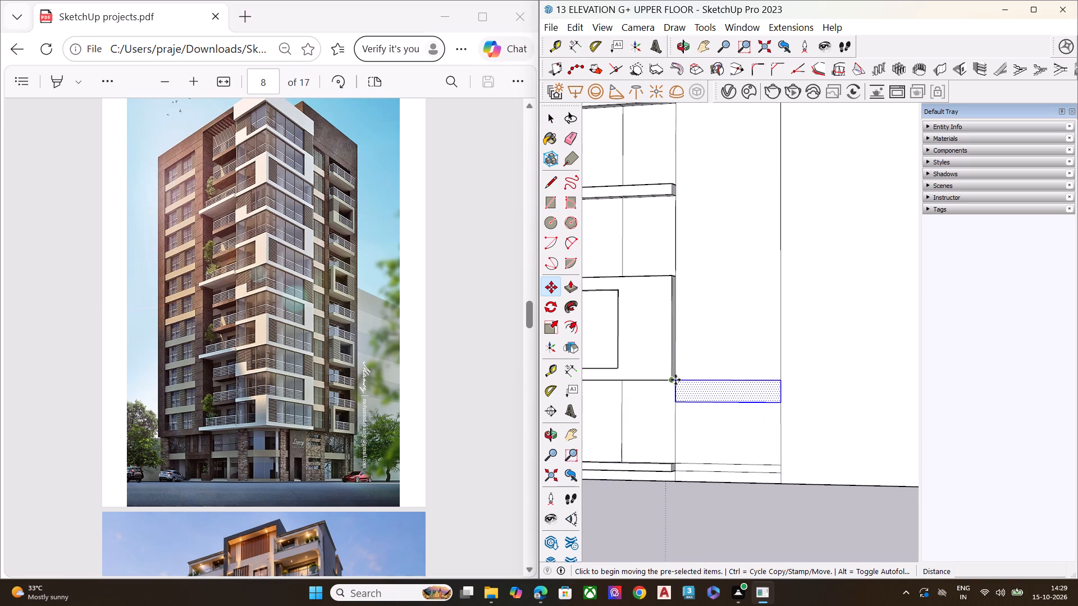
scroll(676, 380, up, 1)
scroll(676, 380, down, 1)
scroll(676, 380, up, 3)
scroll(676, 380, down, 1)
middle_drag(678, 383, 664, 419)
scroll(664, 419, up, 2)
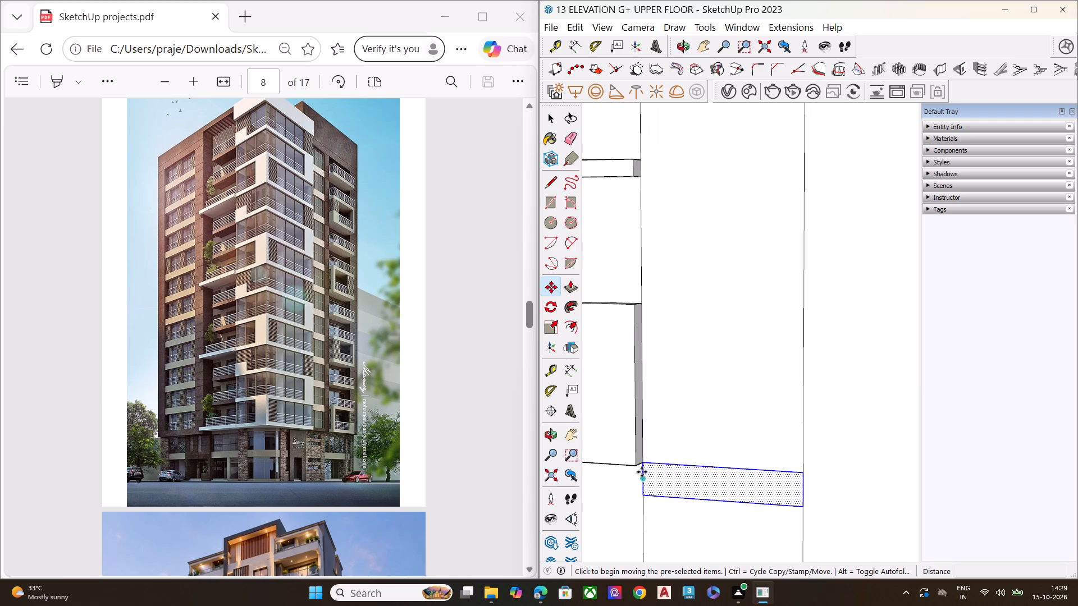
click(644, 463)
scroll(646, 390, down, 3)
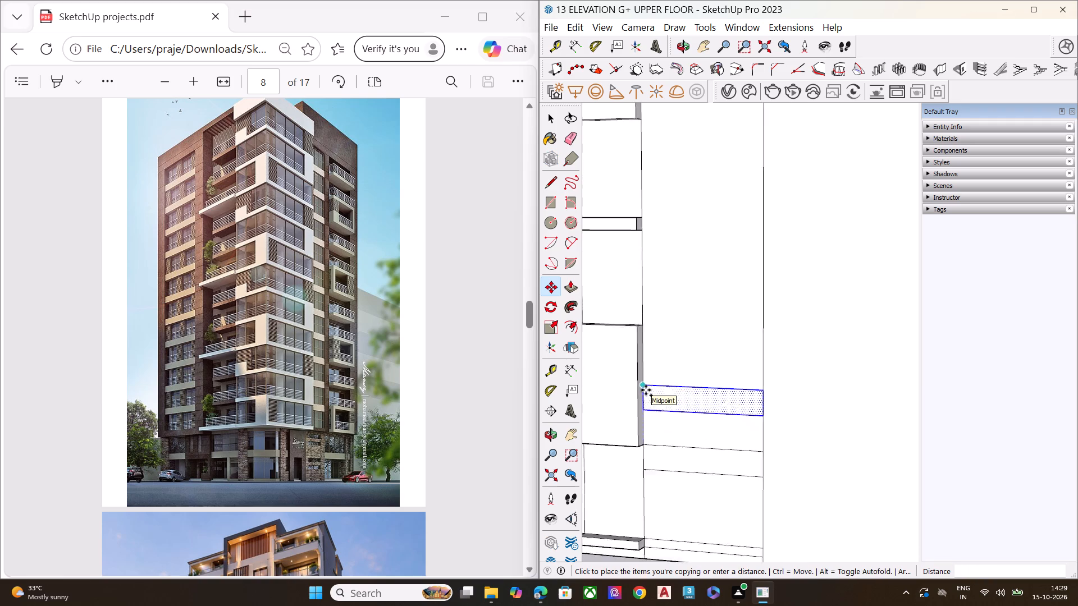
scroll(646, 390, down, 2)
scroll(646, 330, up, 3)
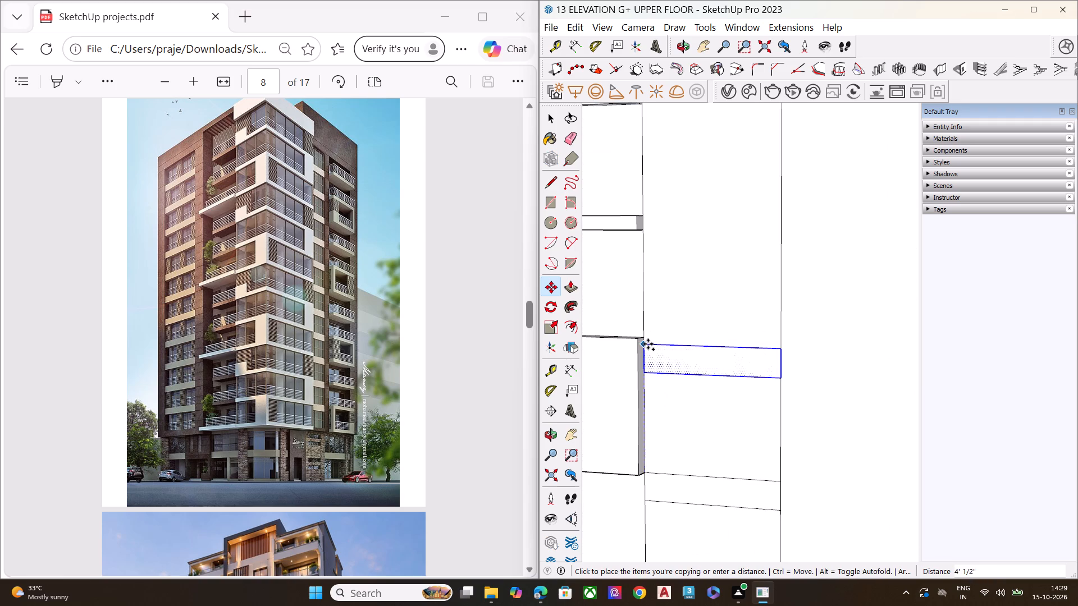
click(647, 346)
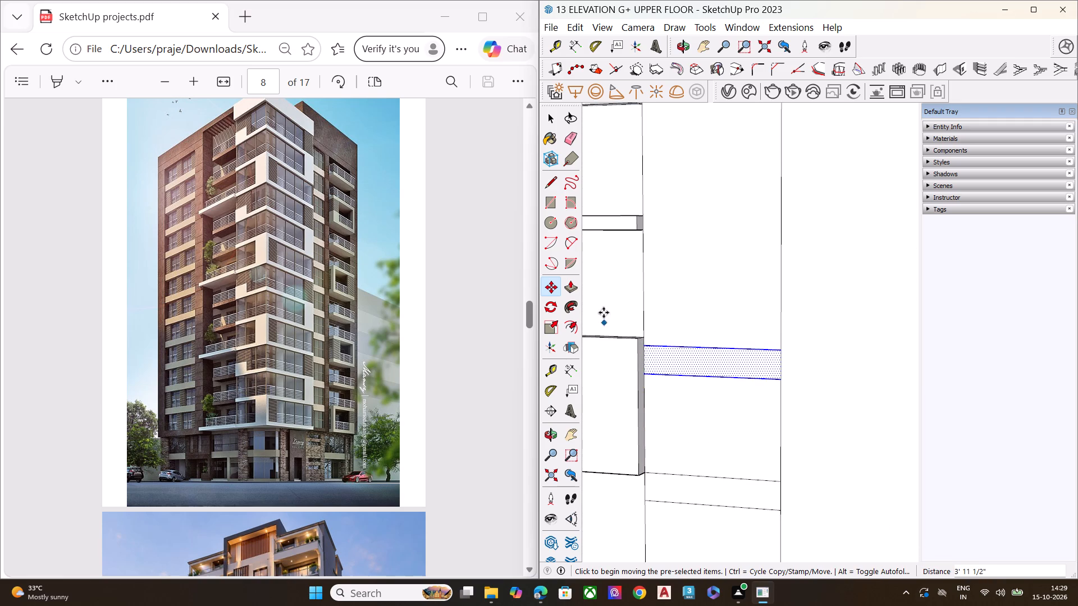
Copy the band about 3' 6 1/2" up to the next projecting slab's lower rear corner, checking the tower on PDF page 8.
click(645, 347)
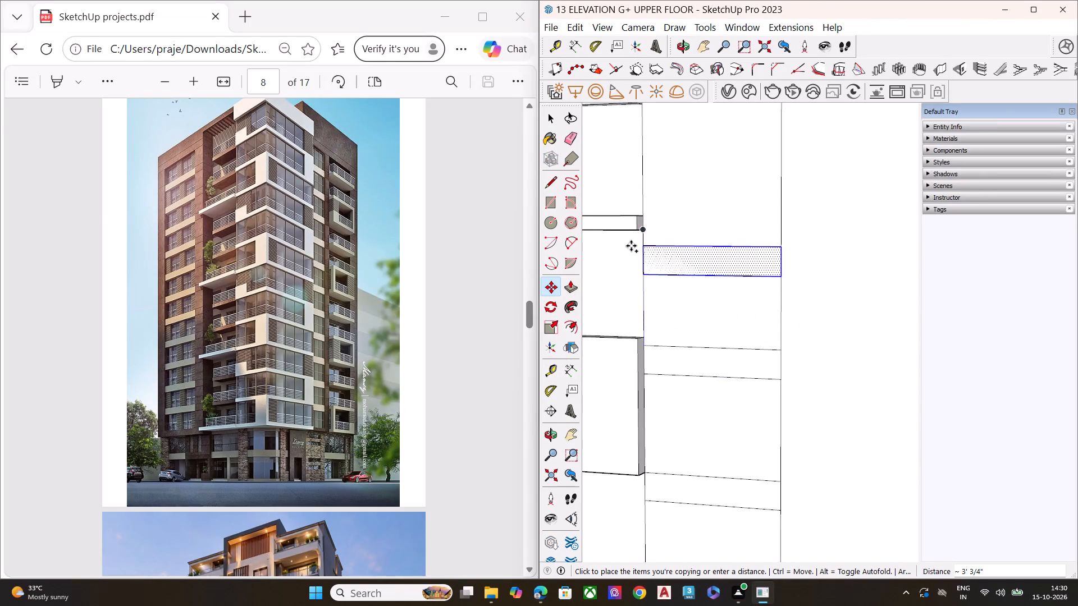
click(195, 83)
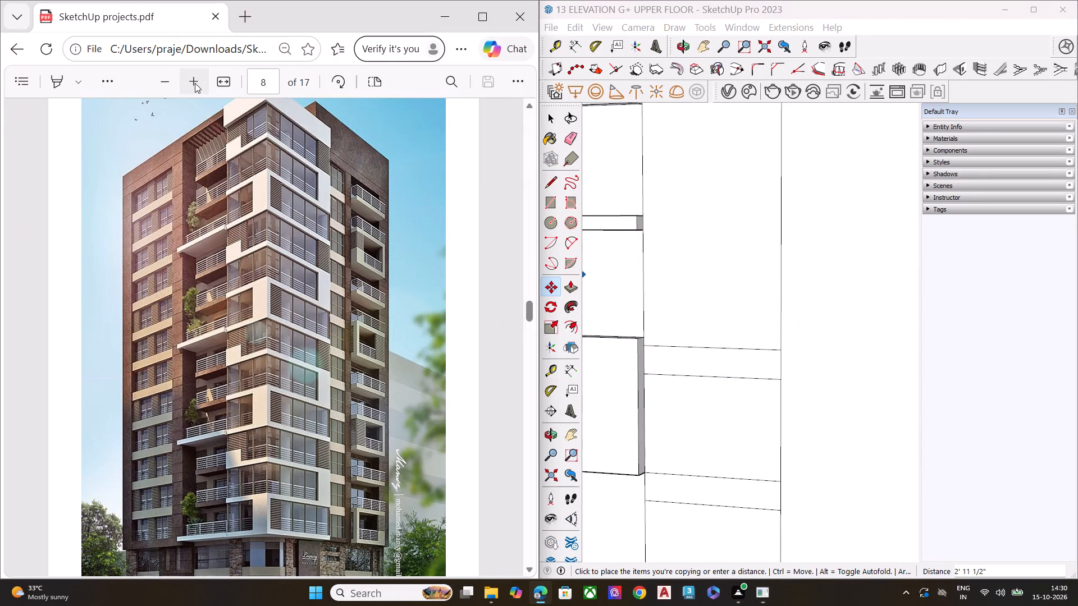
scroll(268, 300, down, 1)
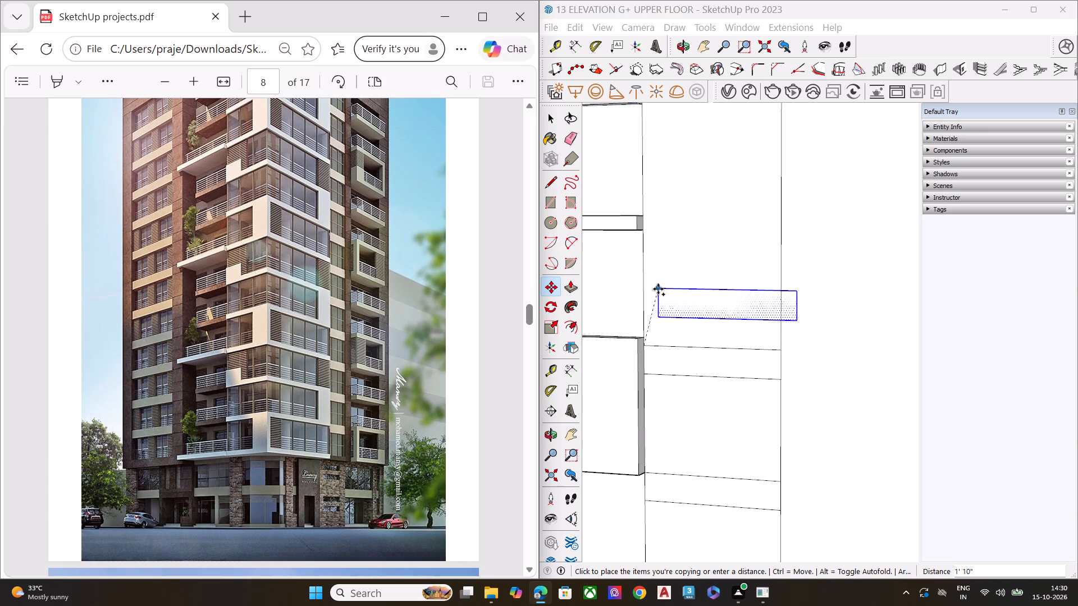
click(642, 233)
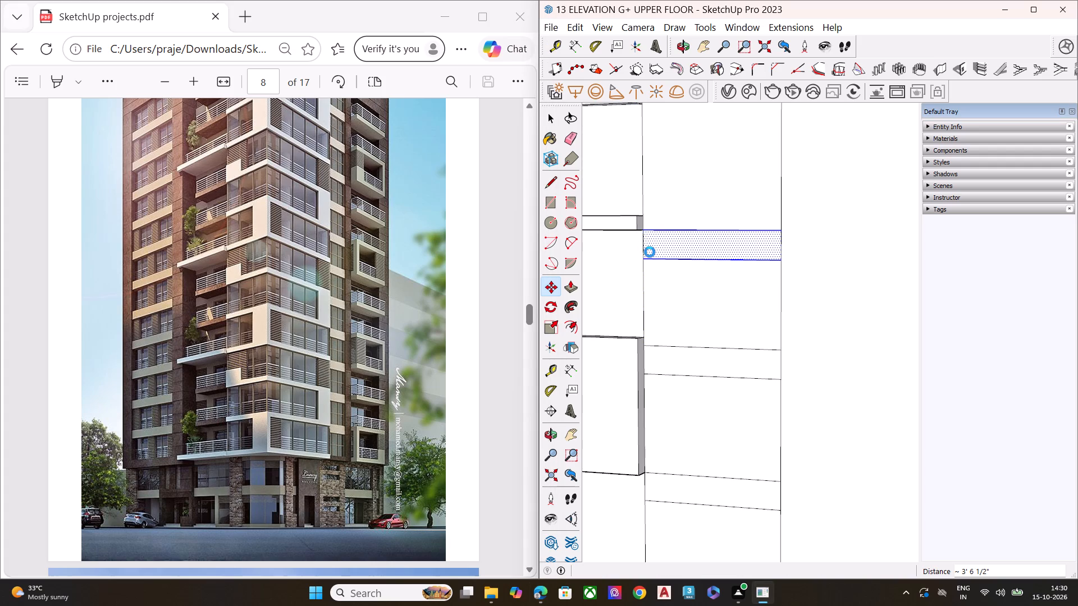
Copy the band about 3' 9 1/2" up the strip to the lower rear corner of the second framed panel.
scroll(673, 269, down, 4)
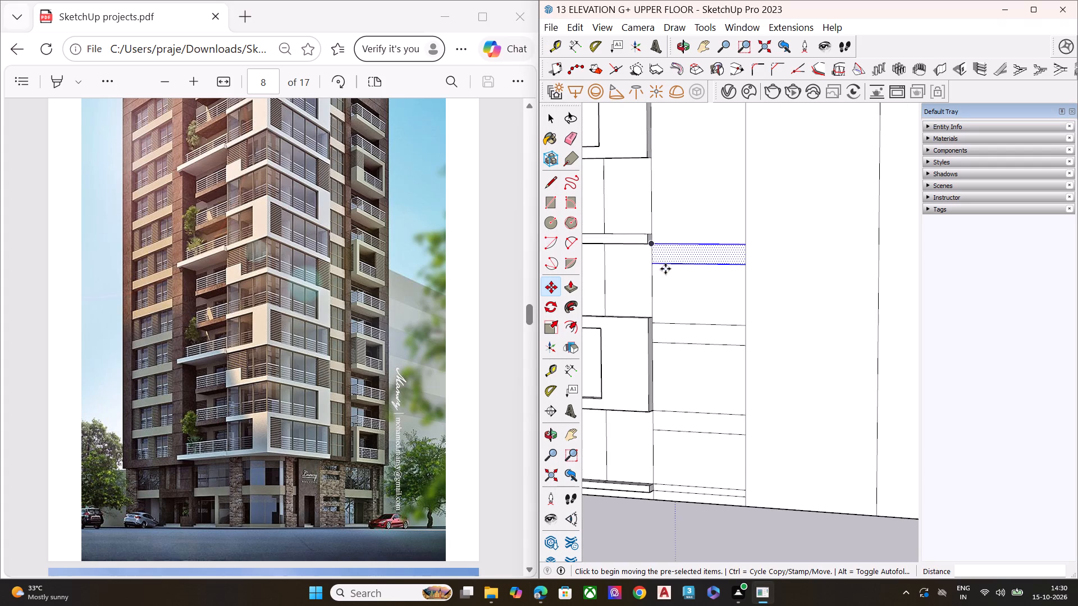
scroll(664, 269, down, 2)
scroll(668, 238, up, 6)
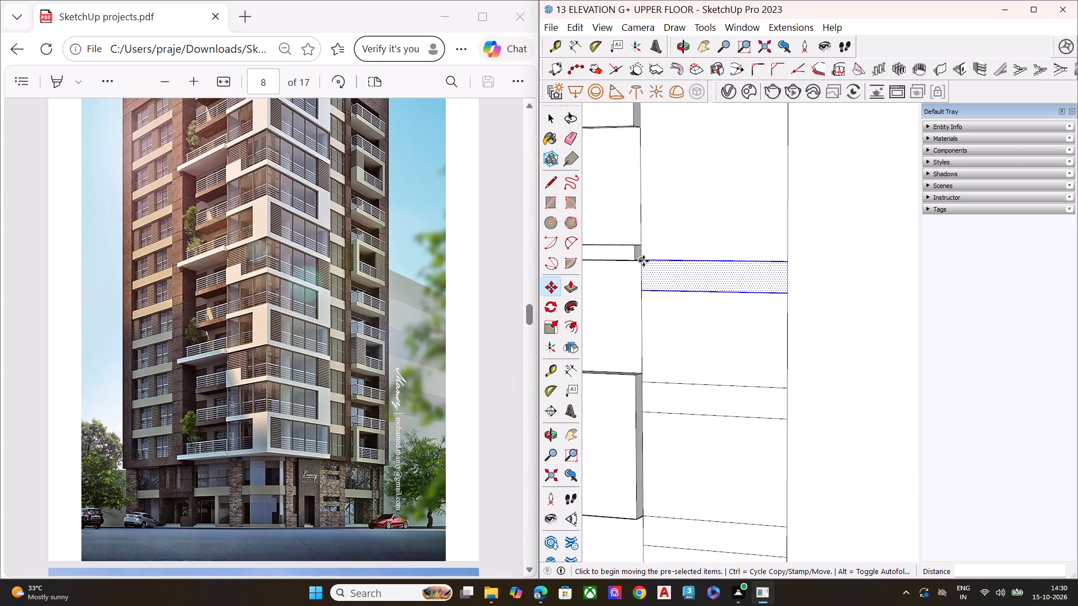
click(643, 261)
click(641, 129)
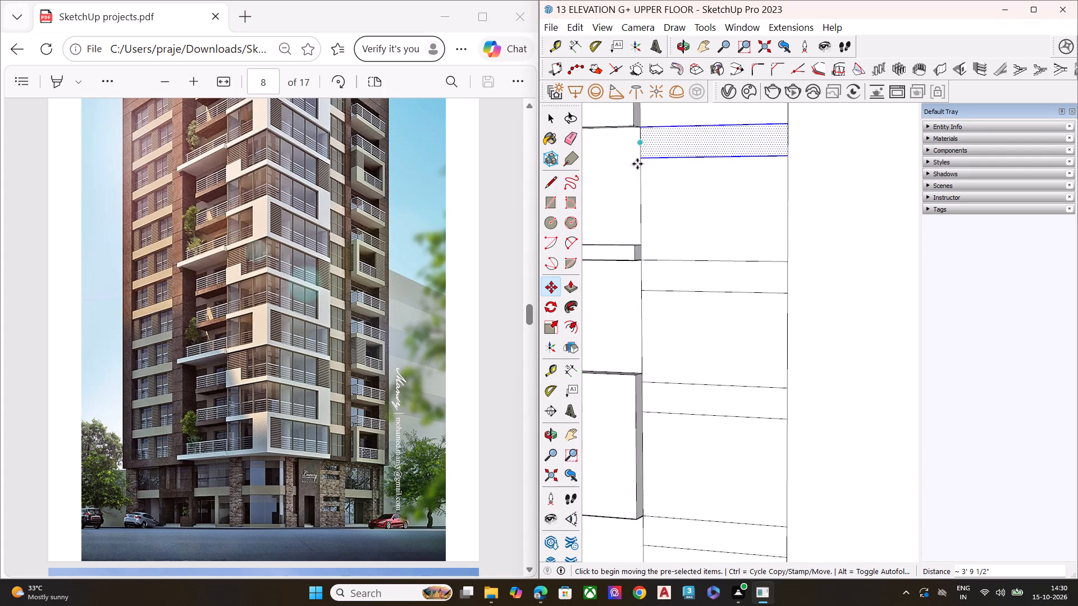
Copy the band about 4' up the strip, near the top of the second framed panel.
scroll(636, 213, down, 9)
scroll(645, 272, down, 3)
scroll(649, 278, up, 1)
scroll(655, 287, down, 5)
scroll(656, 206, up, 1)
scroll(654, 201, down, 2)
scroll(652, 198, up, 3)
scroll(646, 193, down, 1)
scroll(645, 192, up, 5)
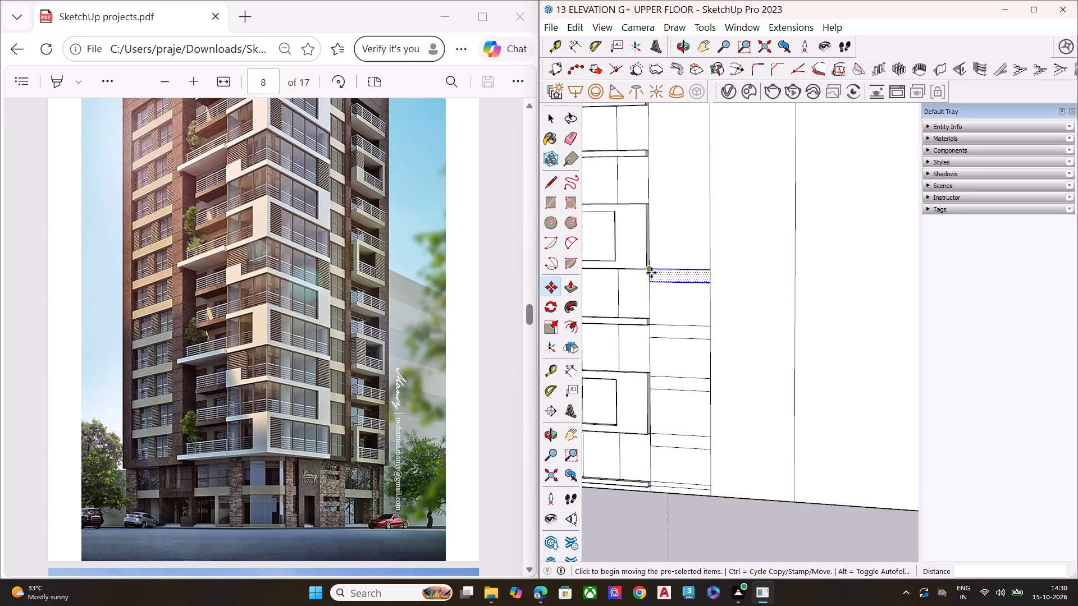
click(651, 272)
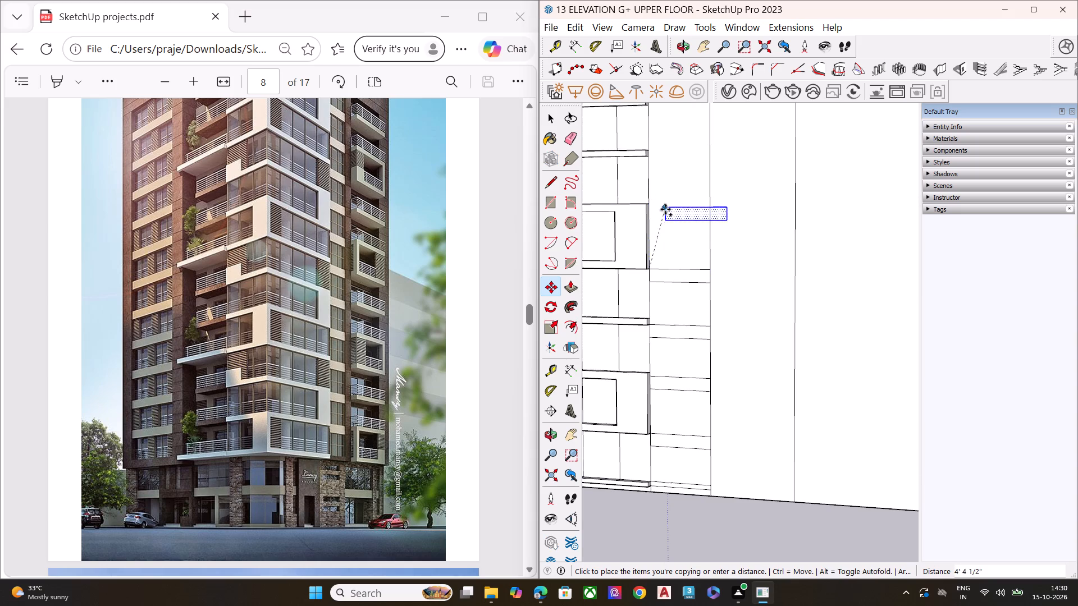
scroll(652, 218, up, 6)
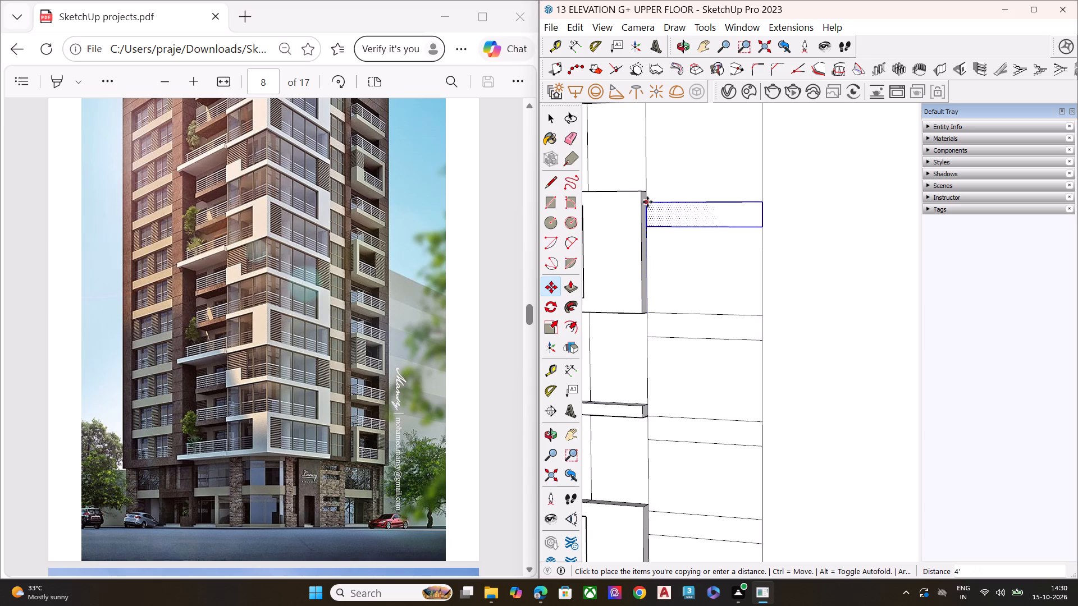
click(647, 202)
Copy the band up the strip to the rear end of the projecting slab above the second framed panel.
click(650, 204)
scroll(646, 206, down, 3)
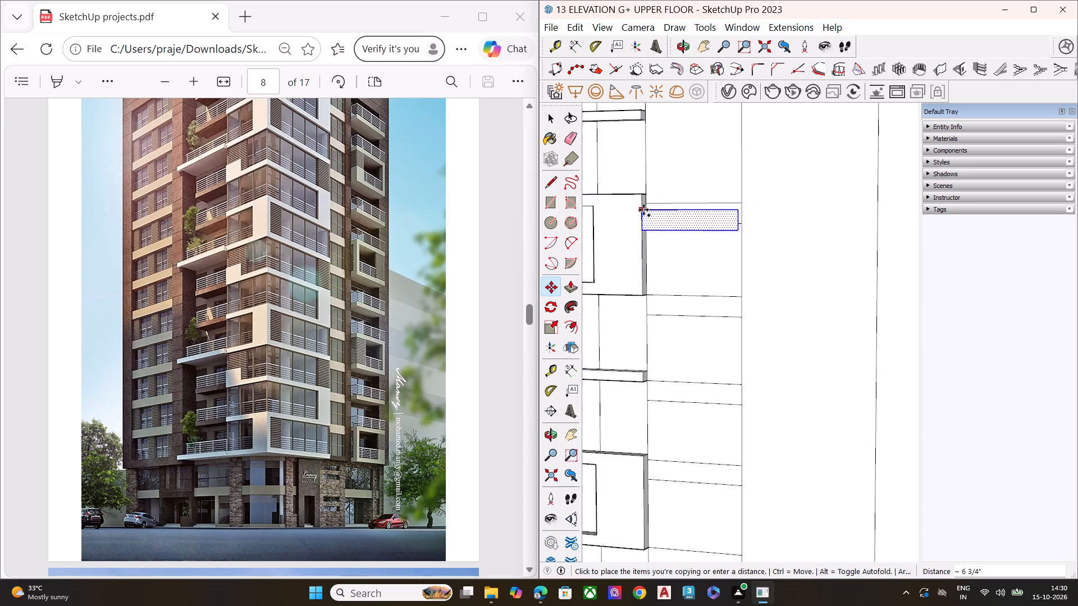
scroll(643, 210, down, 10)
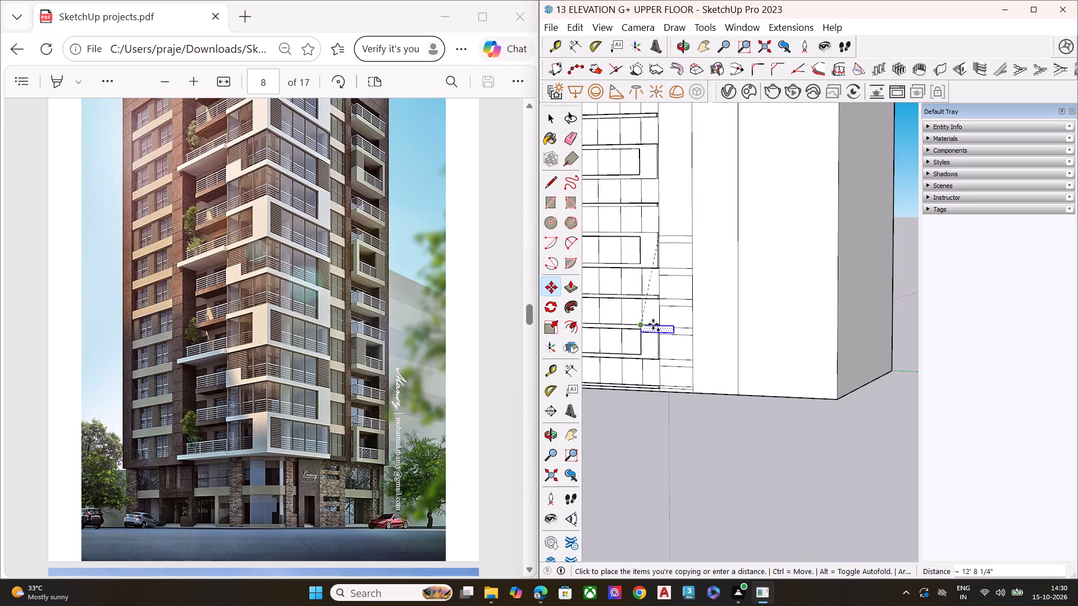
scroll(670, 209, up, 8)
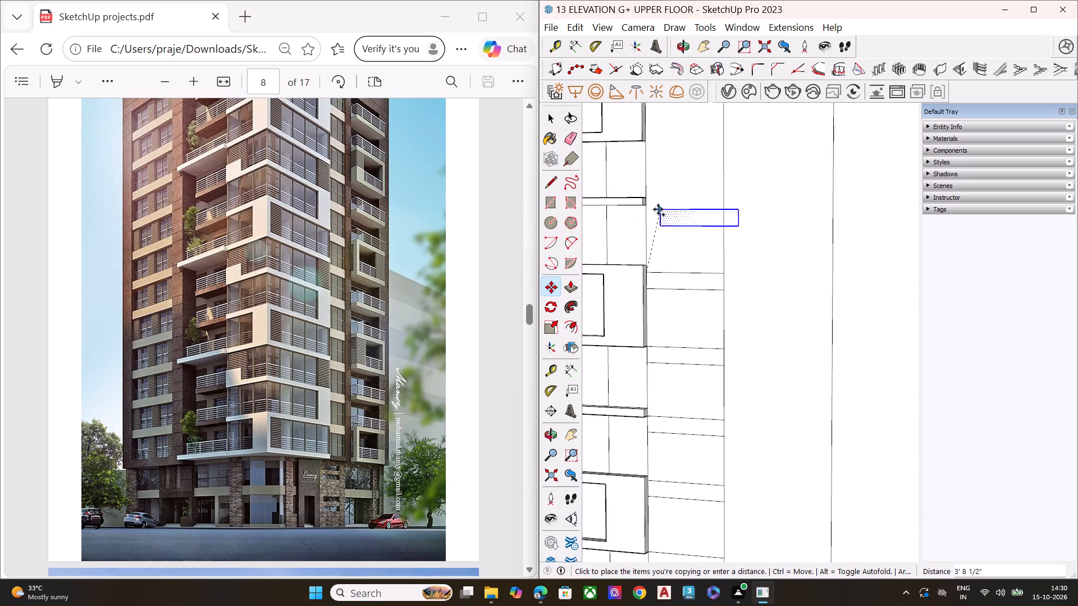
scroll(649, 202, up, 1)
scroll(649, 202, down, 1)
scroll(649, 202, up, 6)
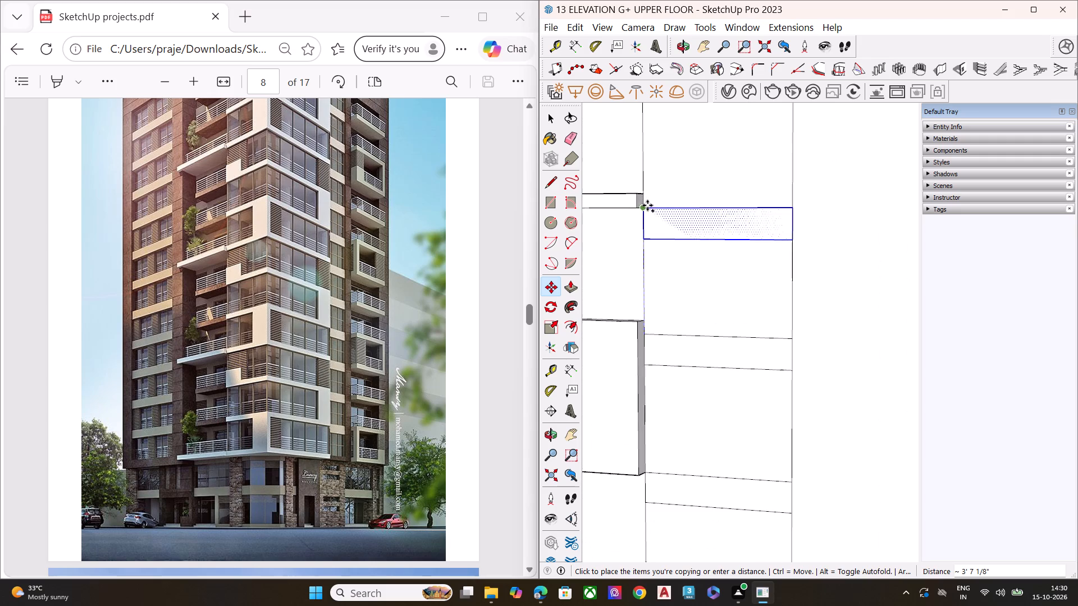
click(643, 200)
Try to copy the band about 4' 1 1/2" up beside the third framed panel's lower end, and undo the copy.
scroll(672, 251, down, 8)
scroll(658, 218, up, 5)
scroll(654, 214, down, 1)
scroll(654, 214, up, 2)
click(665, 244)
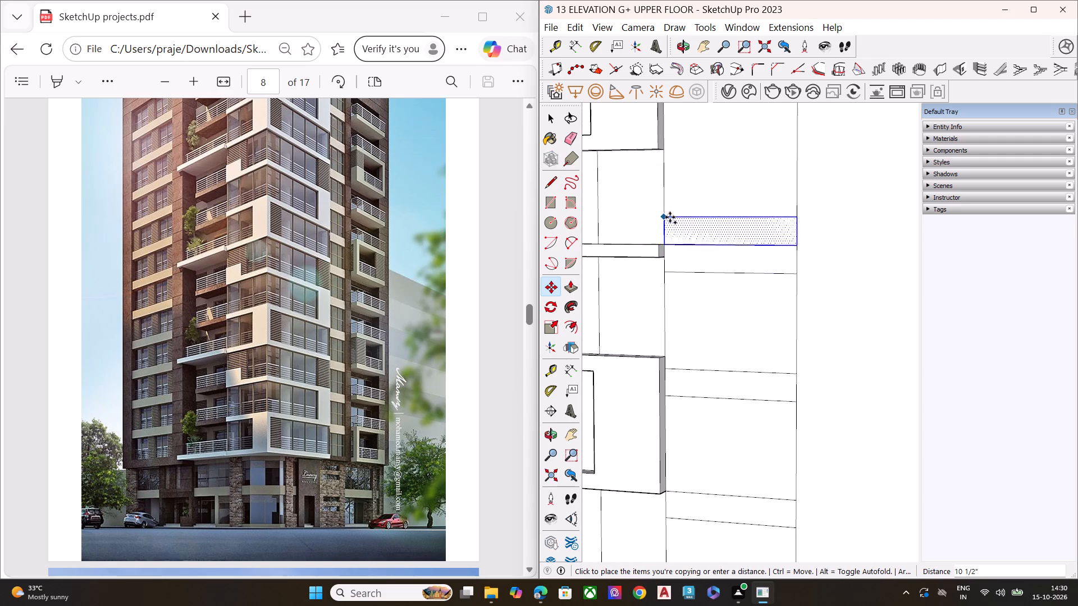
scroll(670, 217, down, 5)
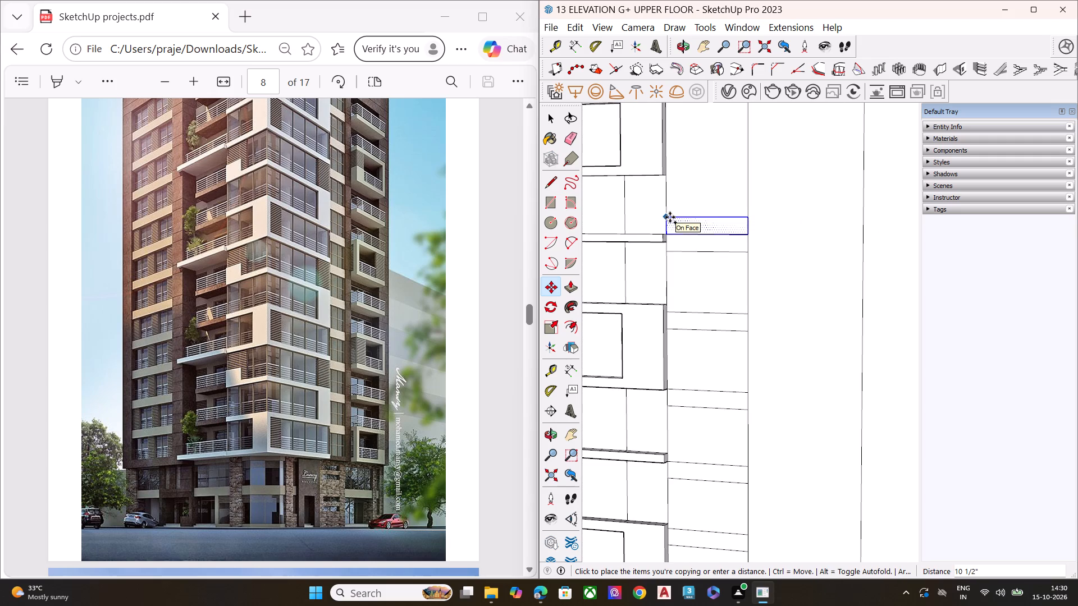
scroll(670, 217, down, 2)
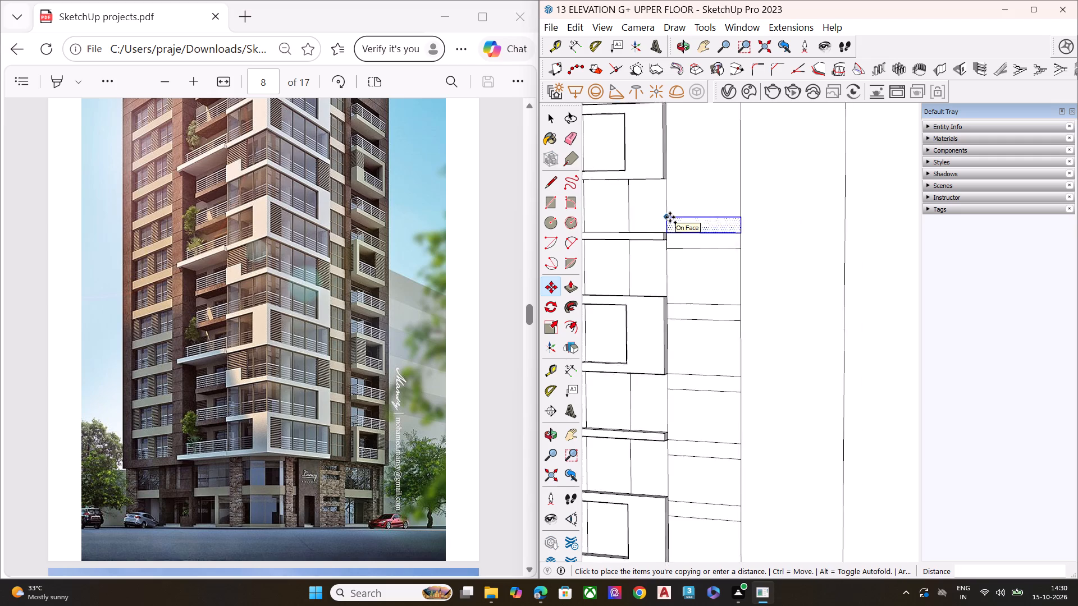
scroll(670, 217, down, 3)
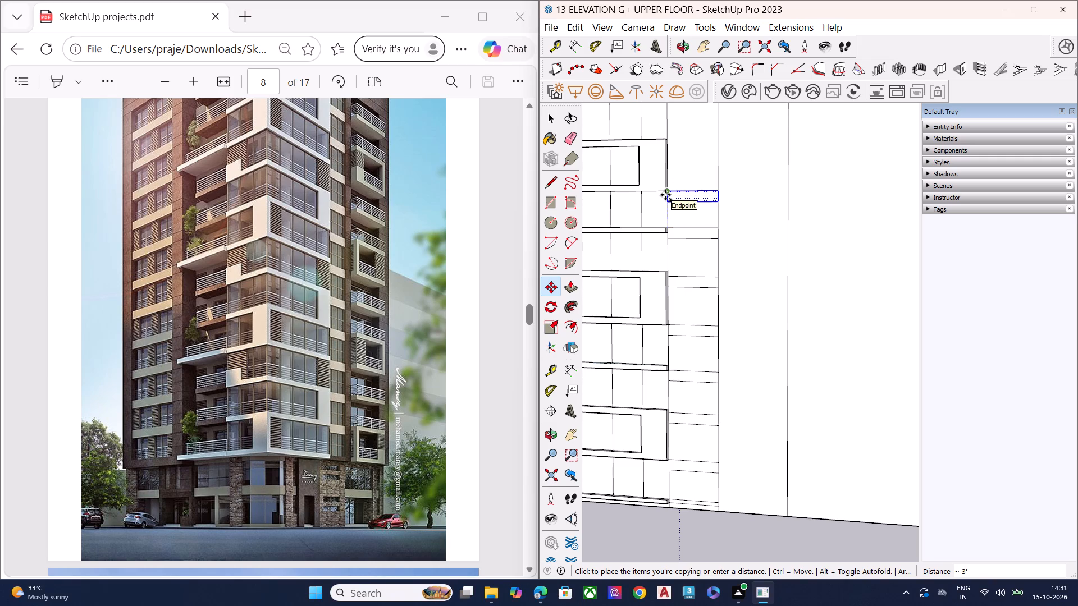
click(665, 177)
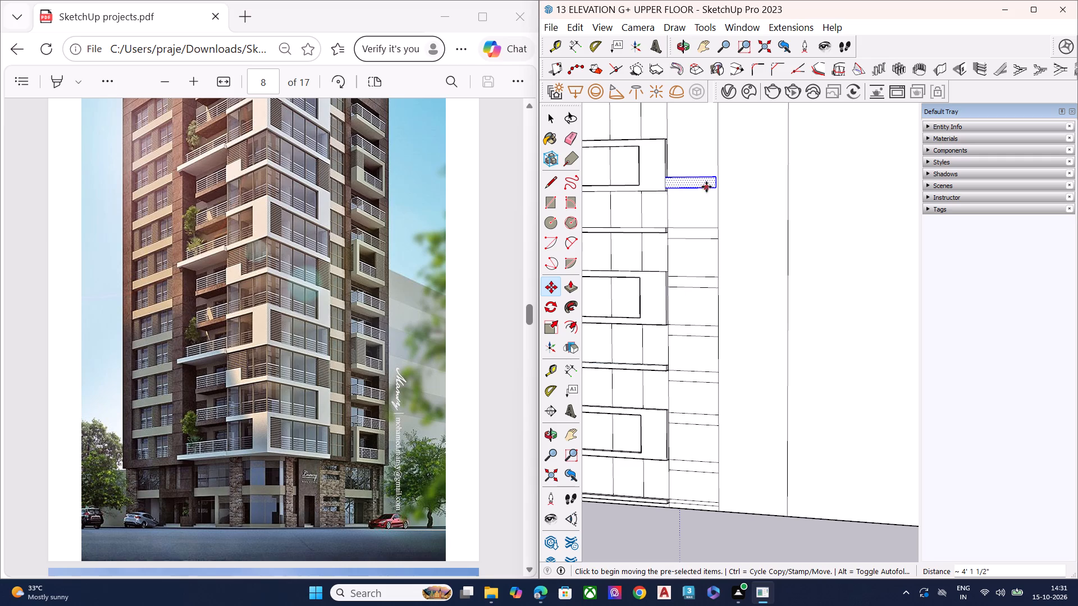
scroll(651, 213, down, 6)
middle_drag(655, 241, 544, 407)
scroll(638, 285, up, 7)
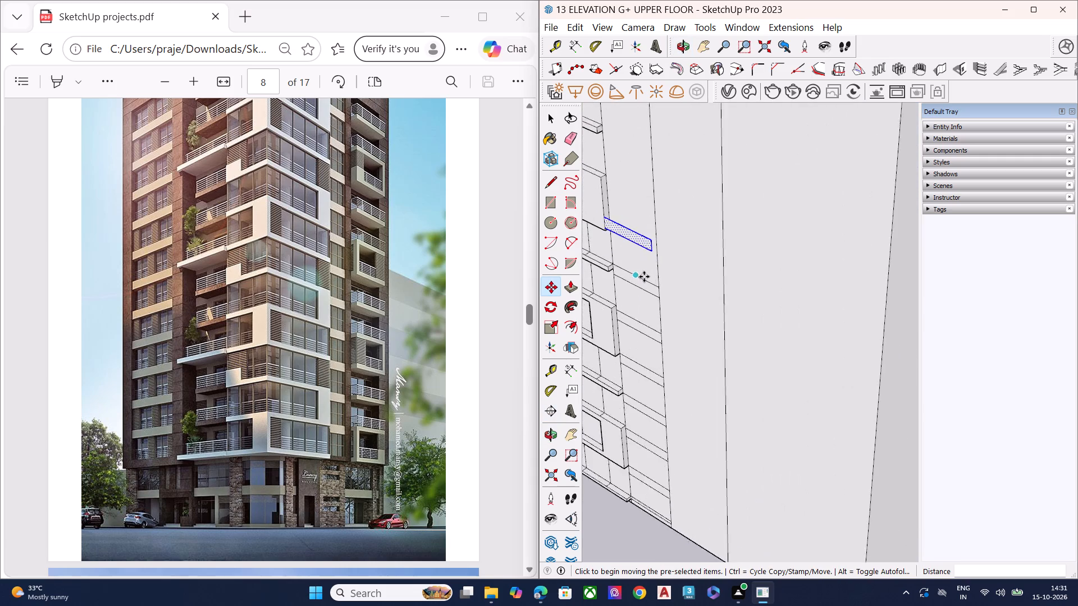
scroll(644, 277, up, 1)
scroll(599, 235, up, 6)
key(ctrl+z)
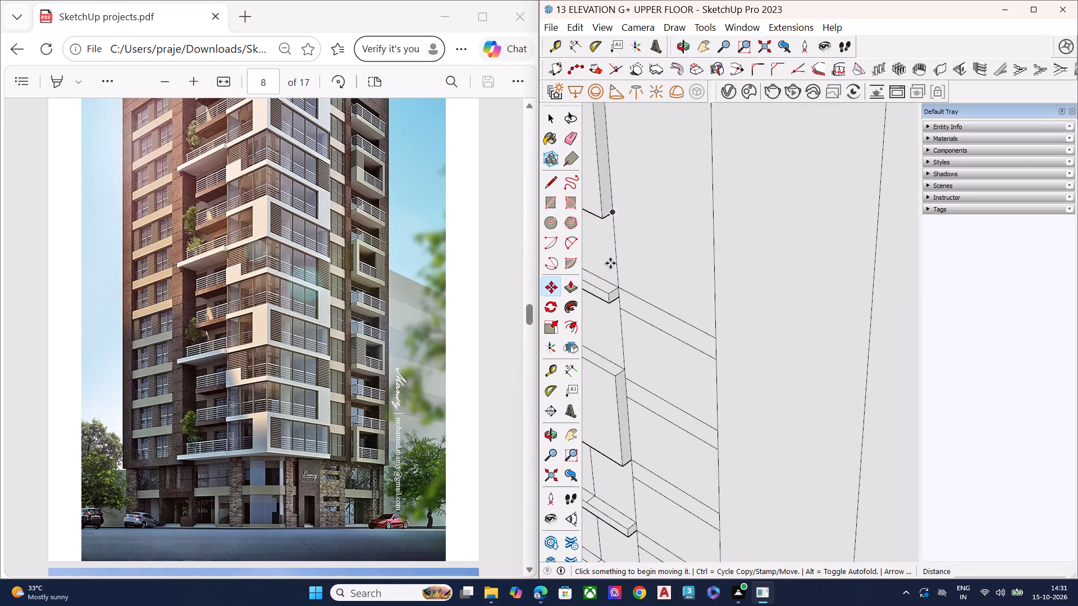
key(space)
Copy the band at the slab above the second framed panel about 3' 5" up, beside the third framed panel's lower end.
scroll(661, 260, down, 14)
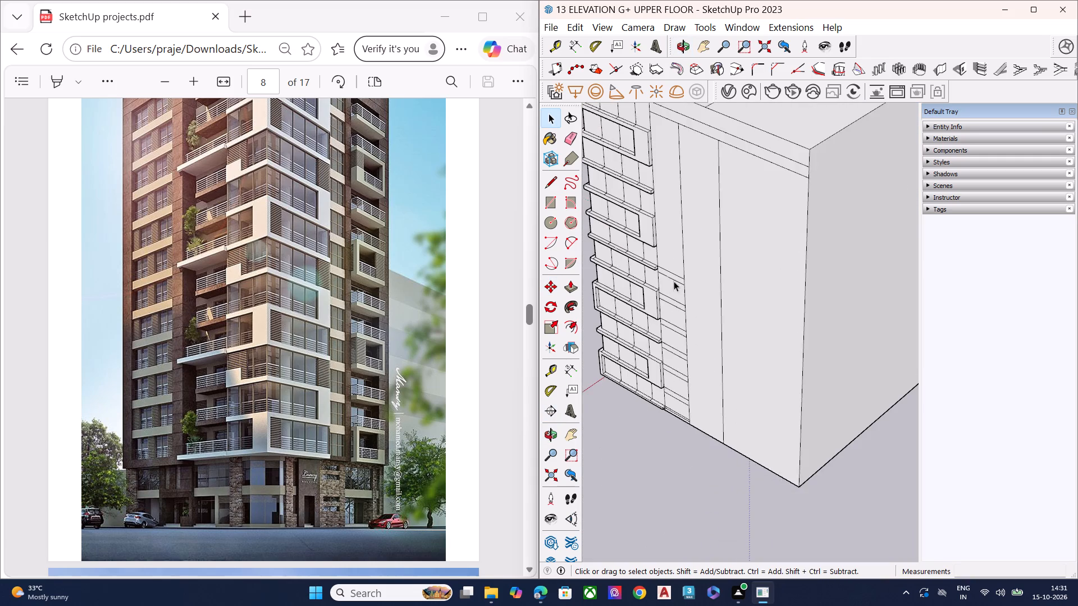
middle_drag(673, 379, 733, 258)
scroll(721, 260, up, 8)
double_click(668, 225)
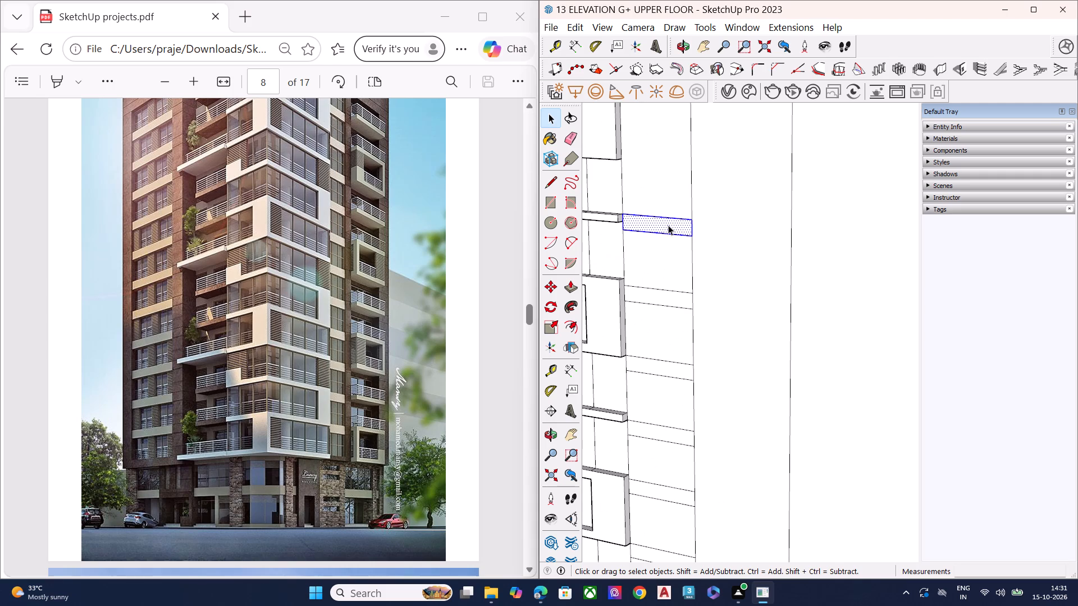
key(m)
click(622, 215)
scroll(638, 205, down, 2)
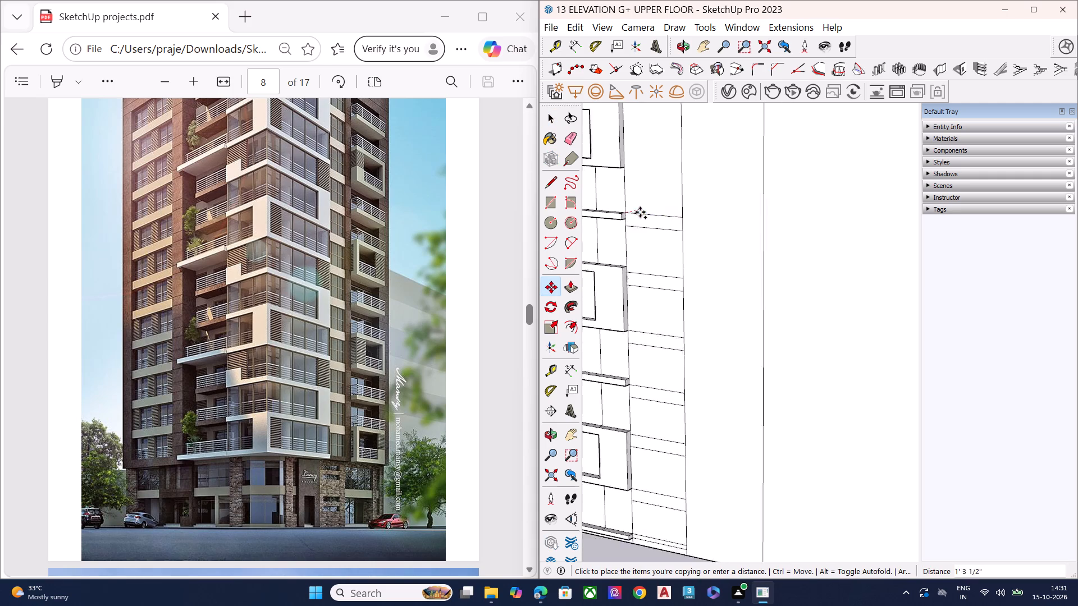
scroll(640, 212, down, 8)
middle_drag(660, 282, 686, 250)
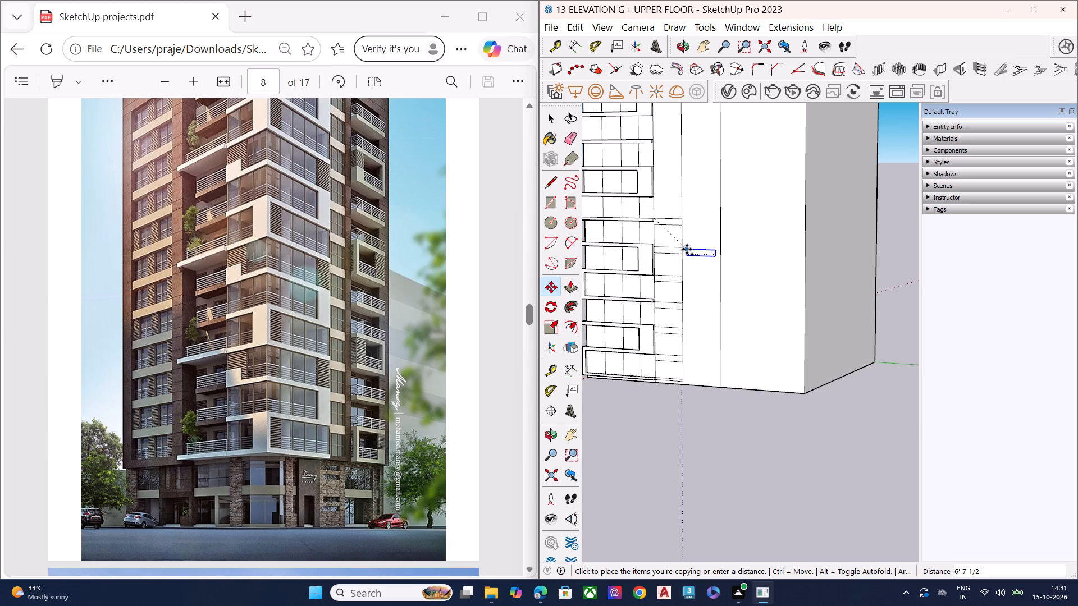
scroll(651, 167, up, 4)
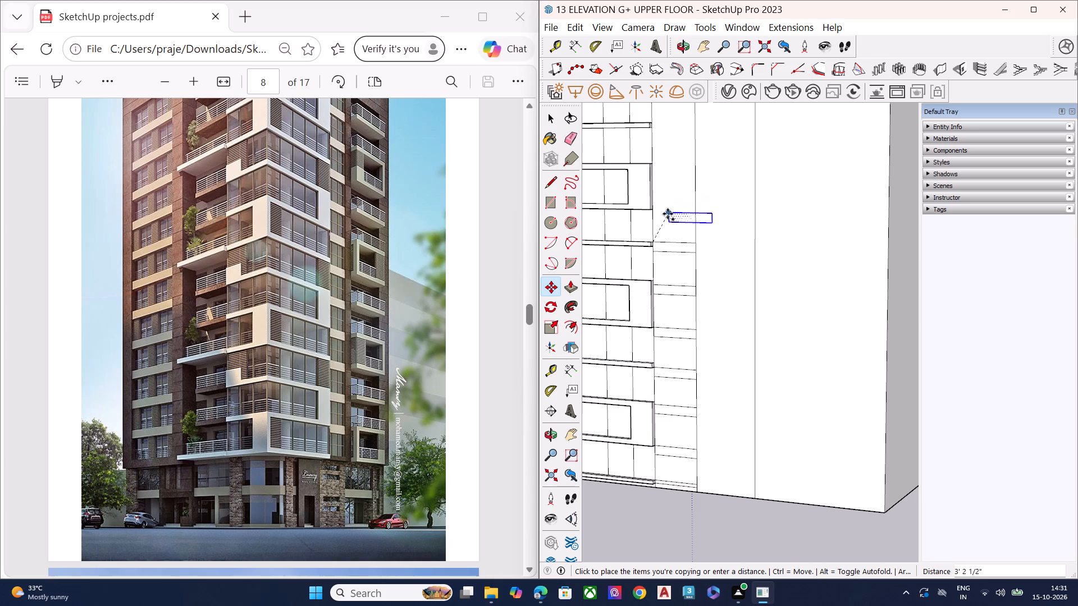
scroll(657, 209, up, 6)
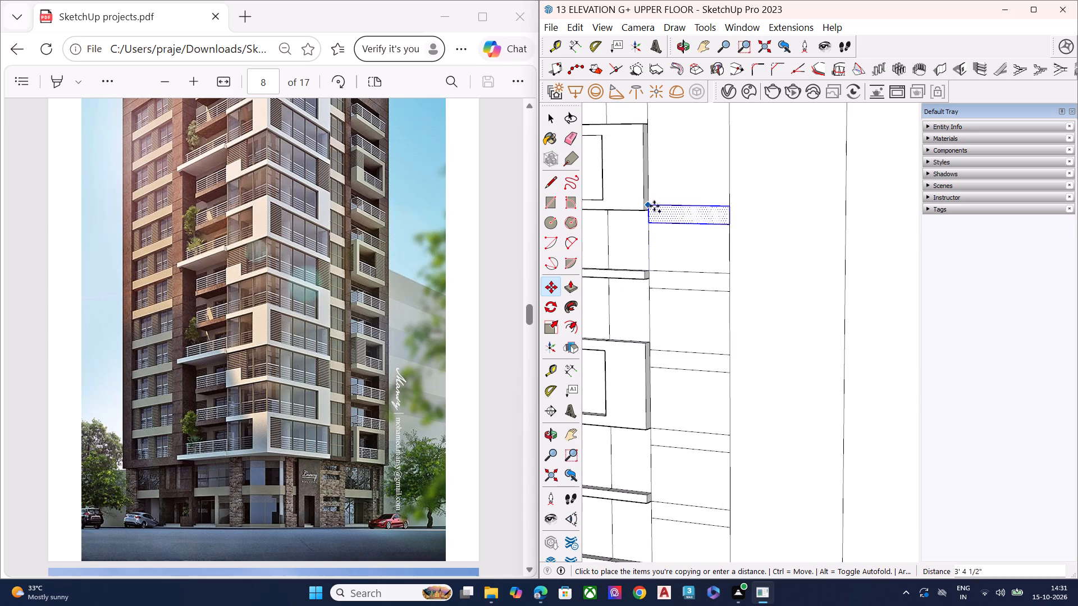
scroll(674, 214, down, 5)
scroll(660, 216, up, 6)
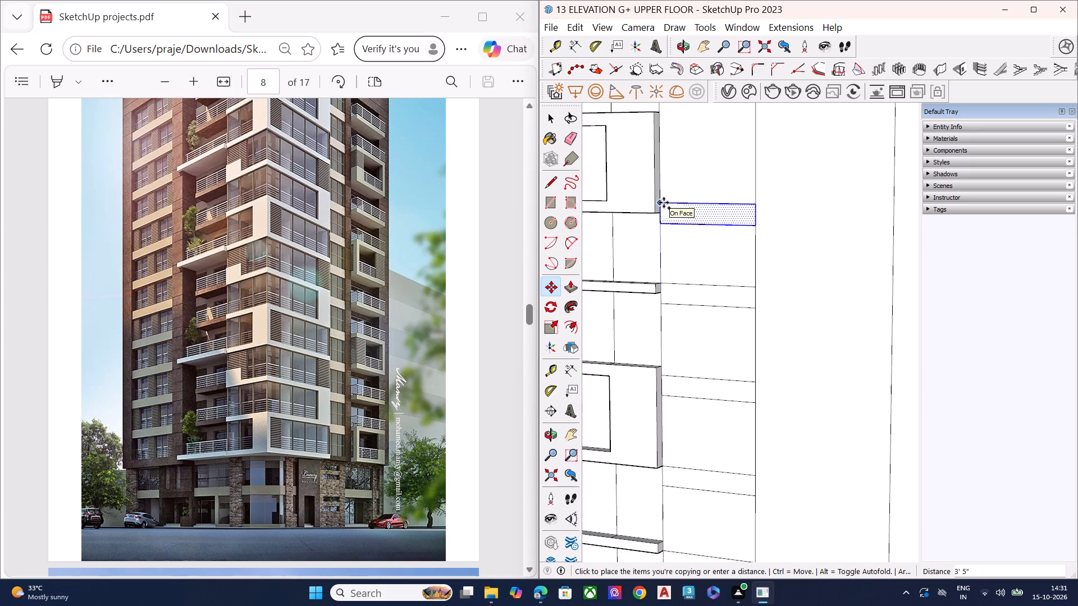
click(664, 202)
Copy the band about 3' 9" up the strip to the upper rear corner of the third framed panel.
click(663, 204)
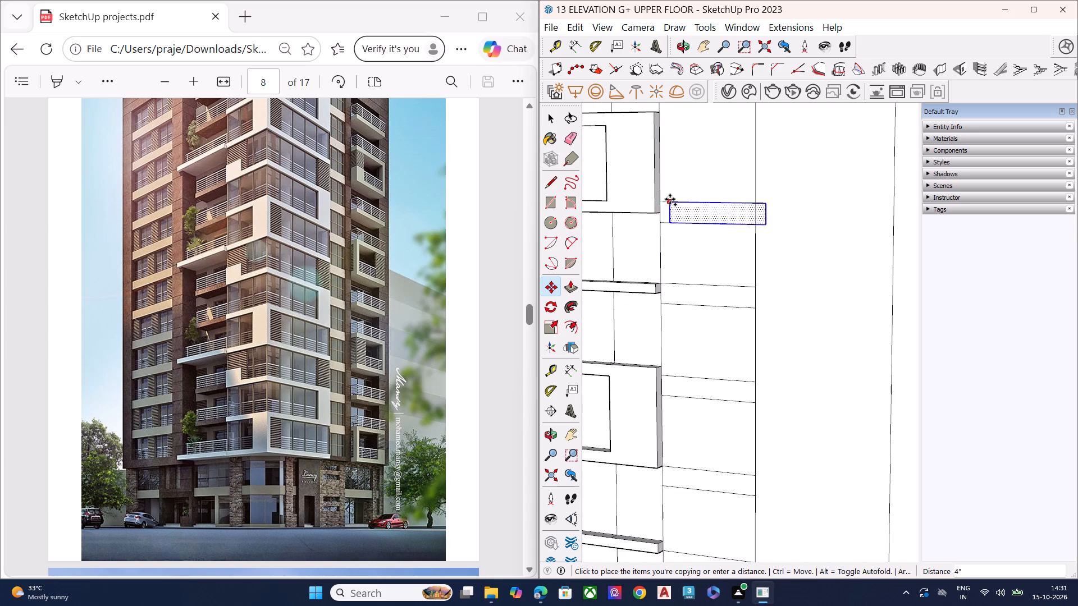
scroll(669, 208, down, 12)
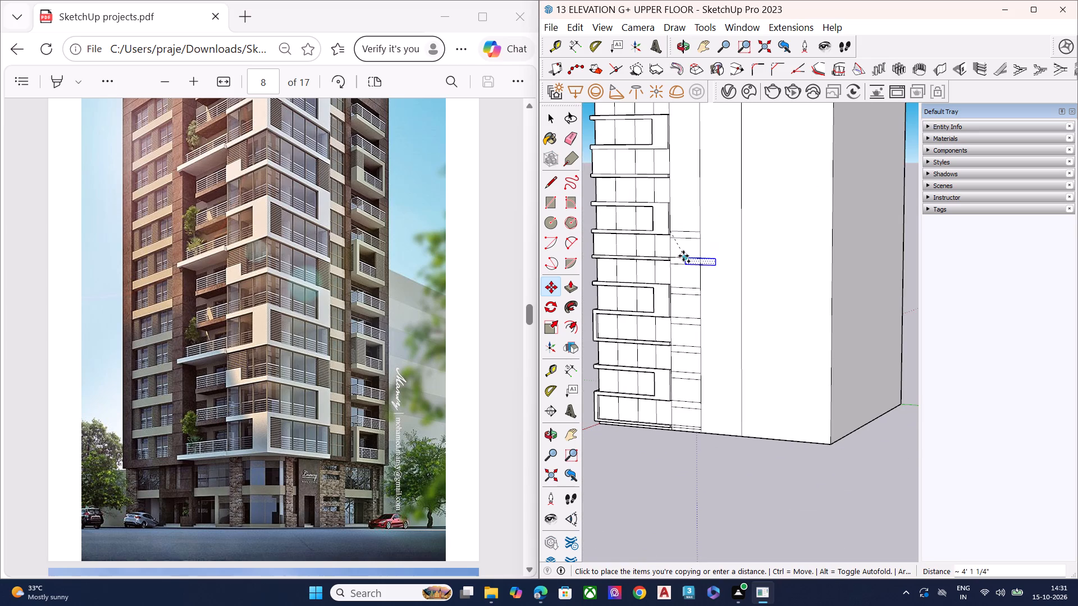
scroll(683, 256, down, 1)
scroll(671, 204, up, 4)
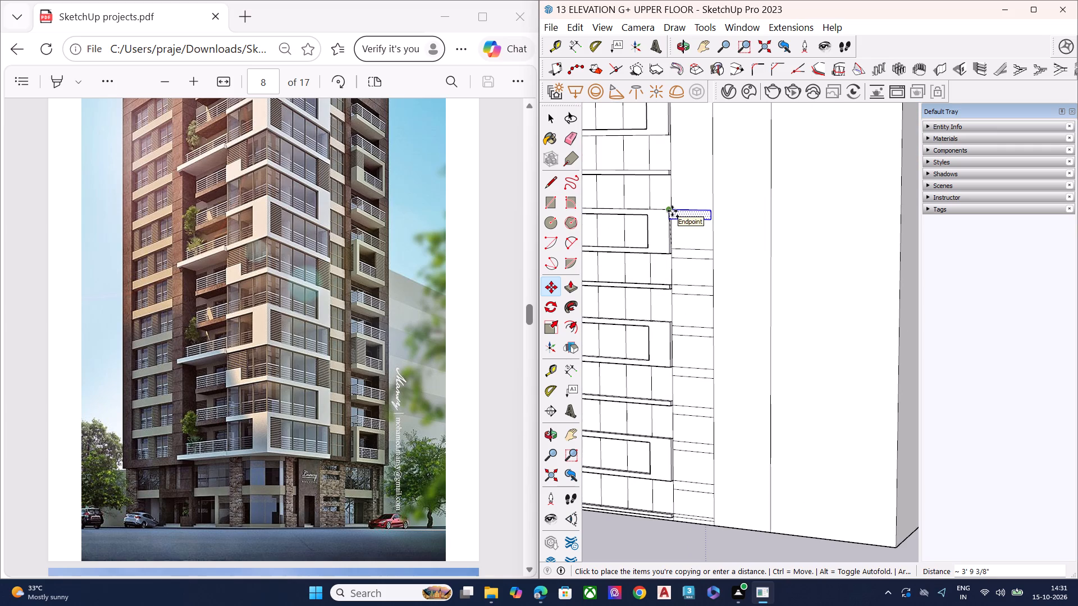
scroll(672, 204, up, 1)
scroll(672, 204, down, 1)
scroll(672, 204, up, 3)
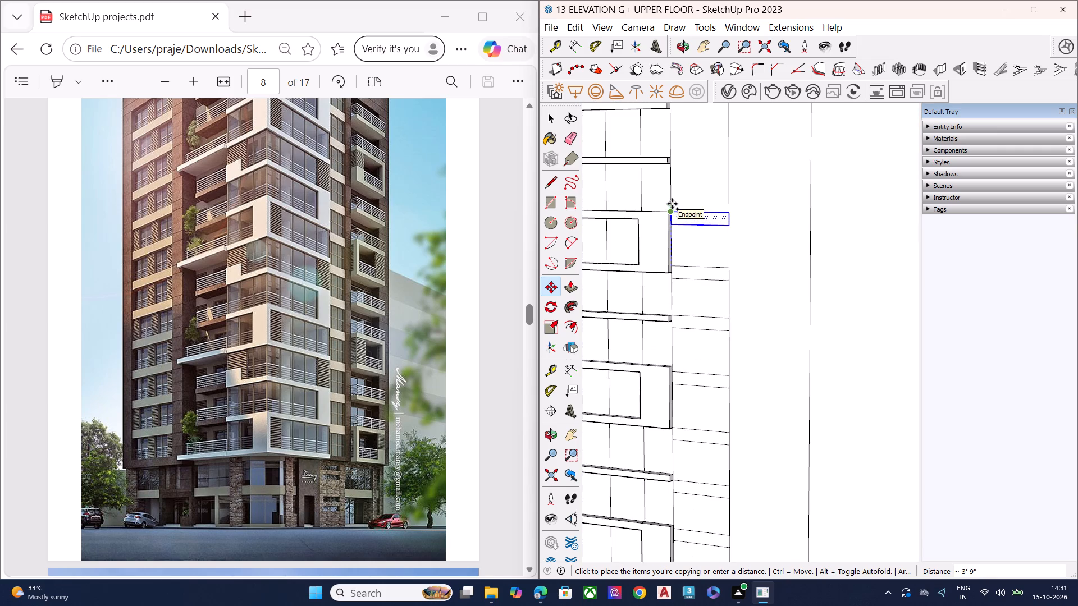
click(672, 204)
Copy the band up the strip to the rear end of the projecting slab above the third framed panel.
click(672, 214)
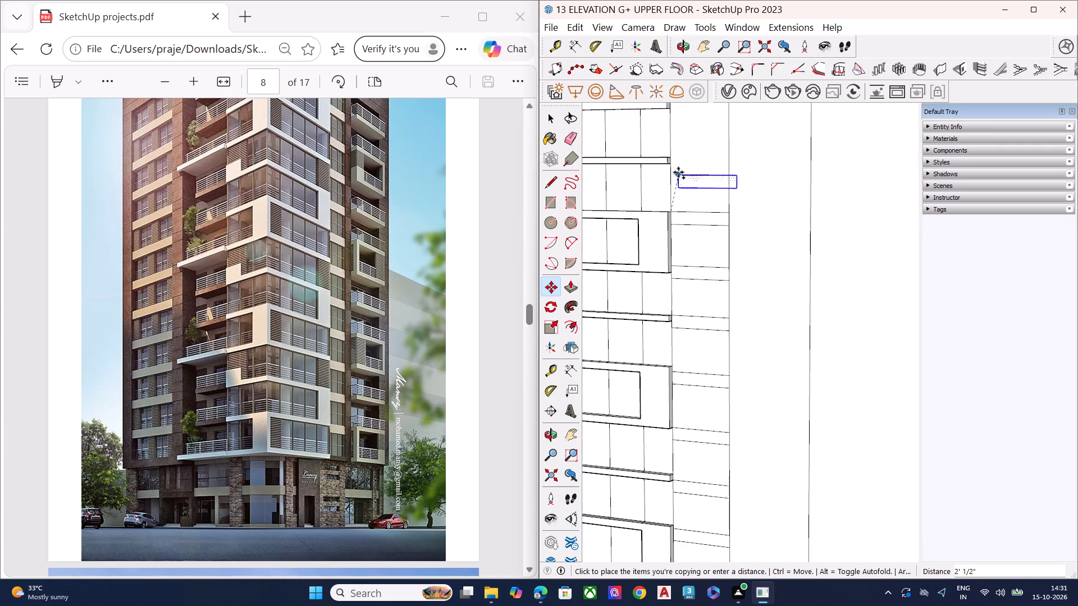
click(672, 157)
Copy the band about 6' 11" up the strip, near the top of the fourth framed panel.
scroll(698, 206, down, 7)
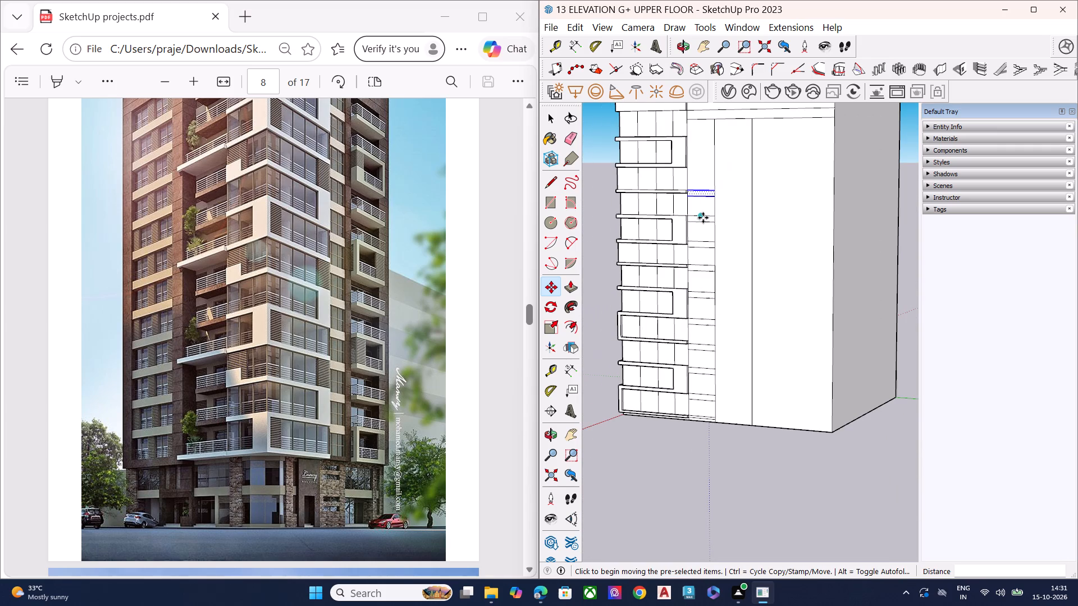
scroll(703, 218, down, 1)
scroll(689, 143, up, 1)
scroll(689, 144, down, 1)
scroll(689, 146, up, 4)
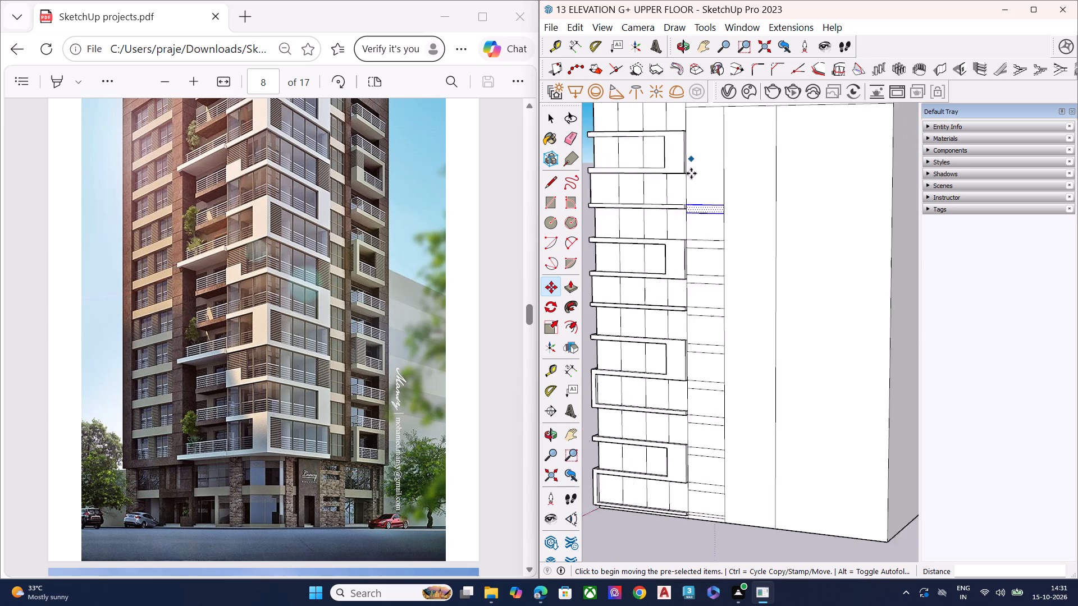
scroll(688, 196, up, 6)
click(686, 219)
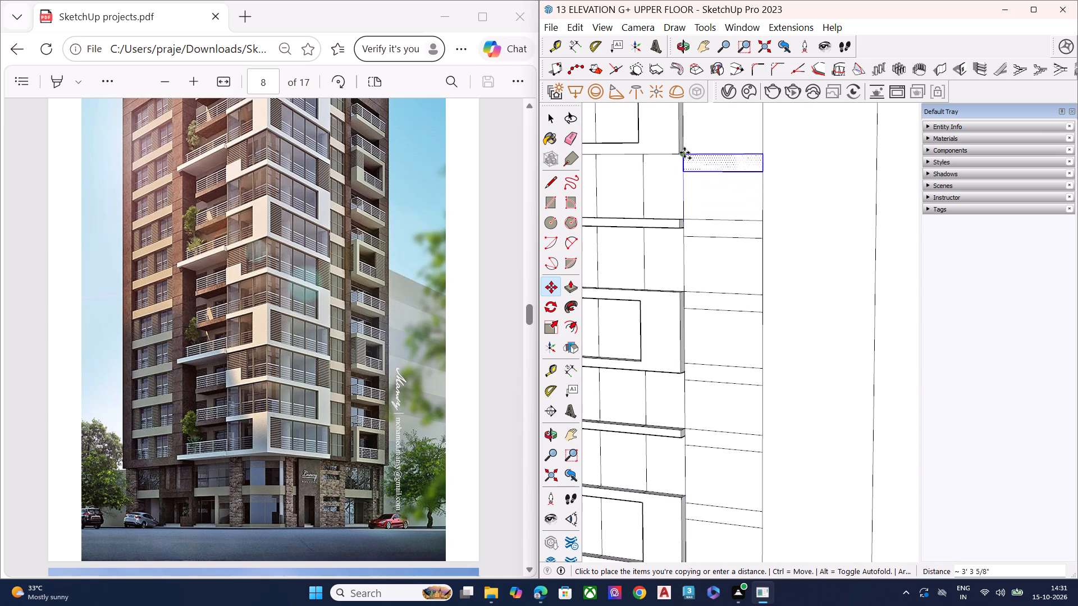
scroll(684, 152, up, 4)
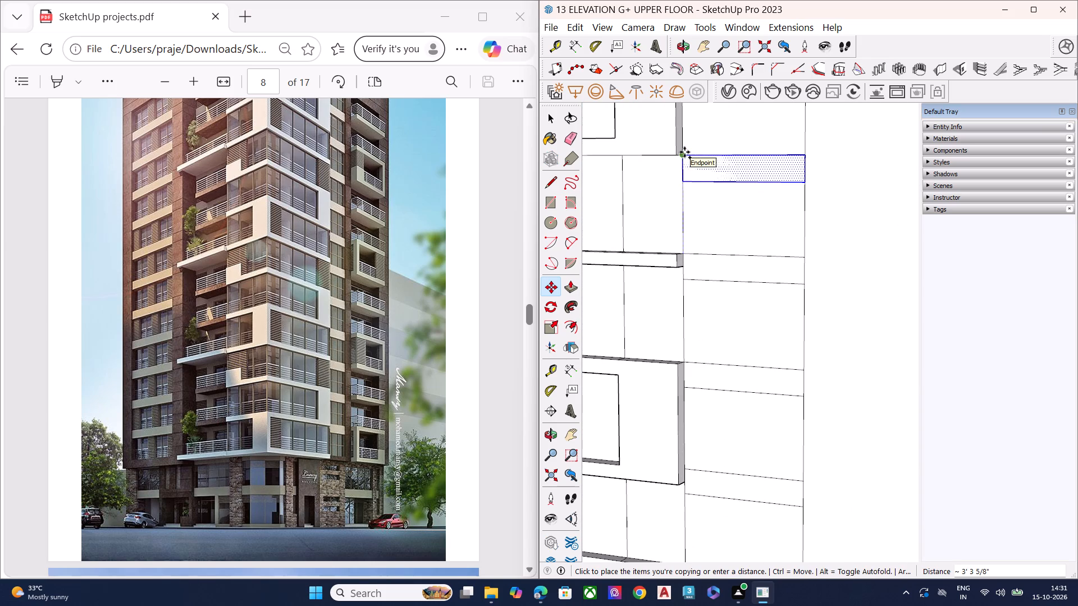
scroll(684, 152, down, 3)
scroll(342, 278, up, 2)
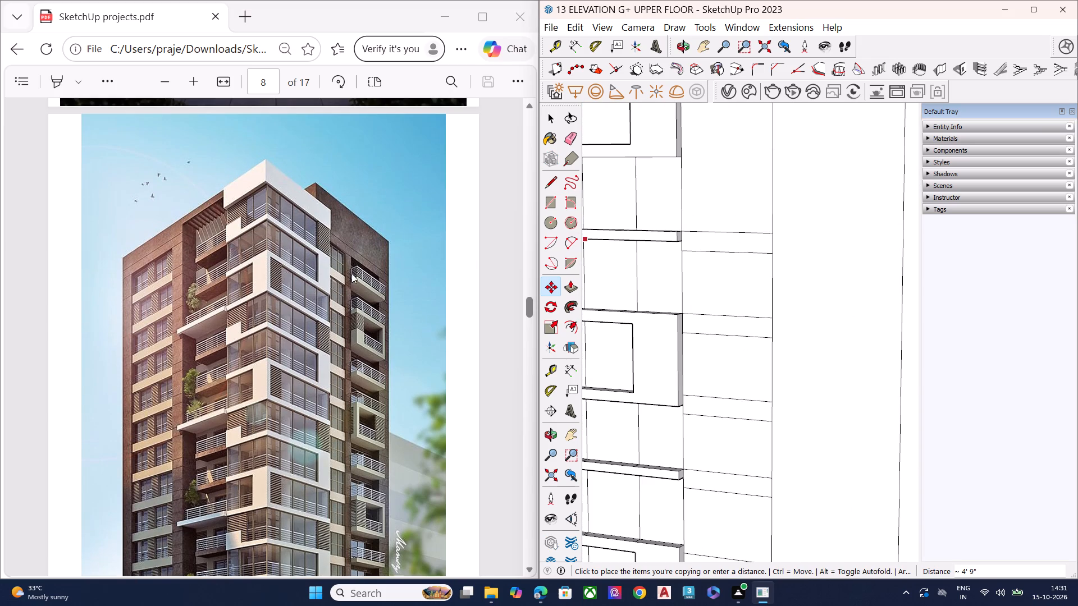
scroll(693, 286, down, 5)
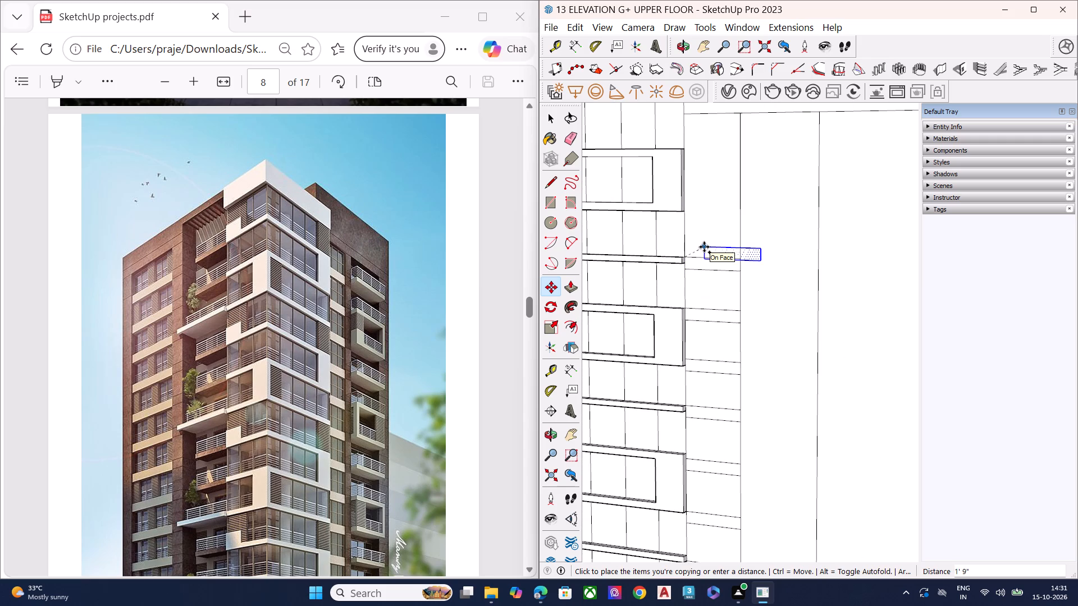
scroll(692, 207, up, 6)
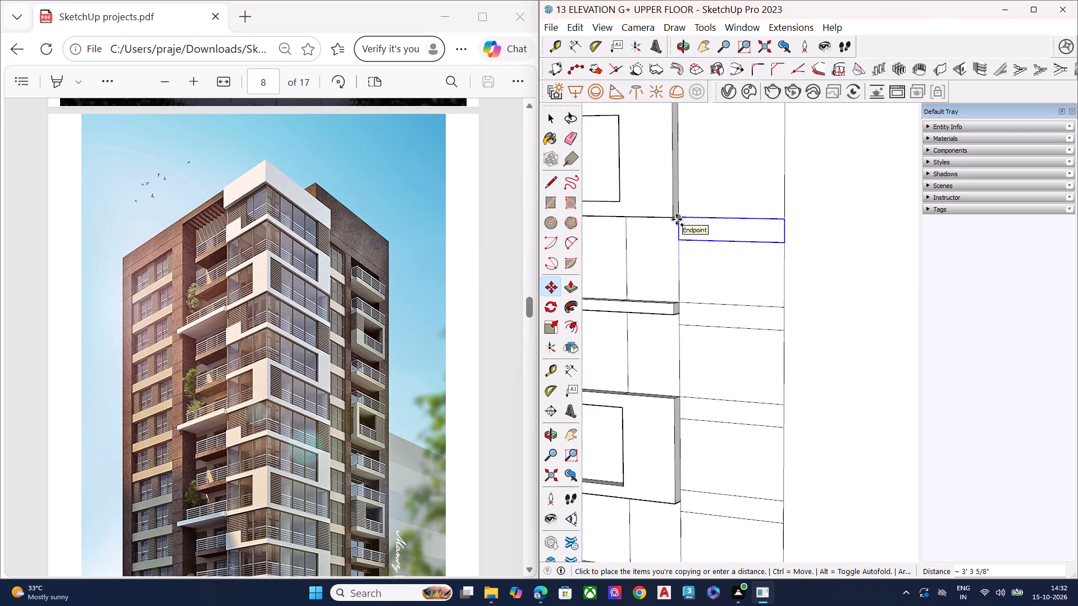
scroll(677, 219, down, 13)
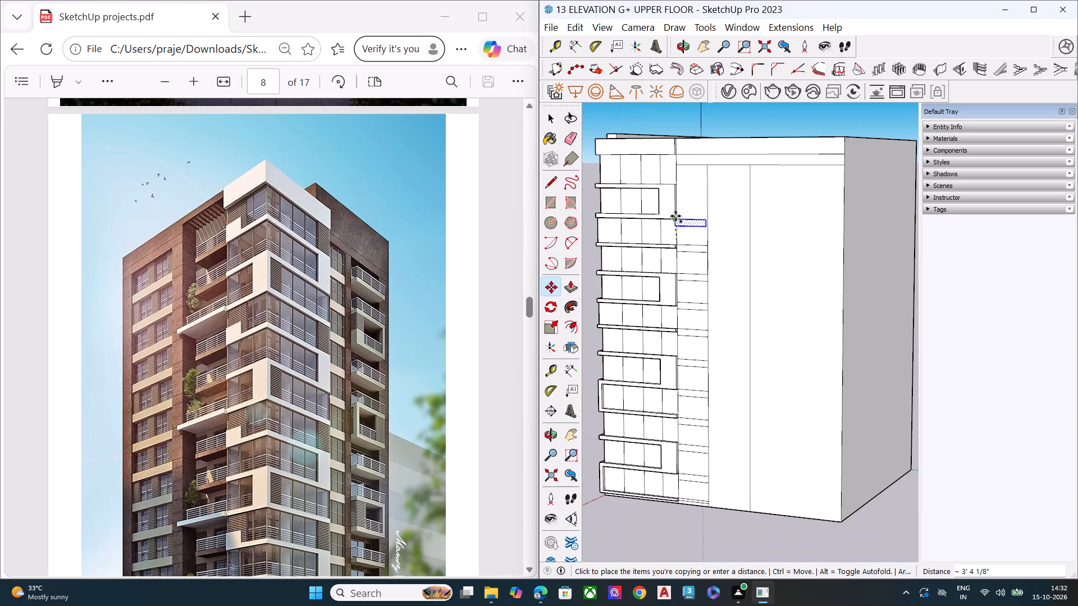
scroll(680, 206, up, 7)
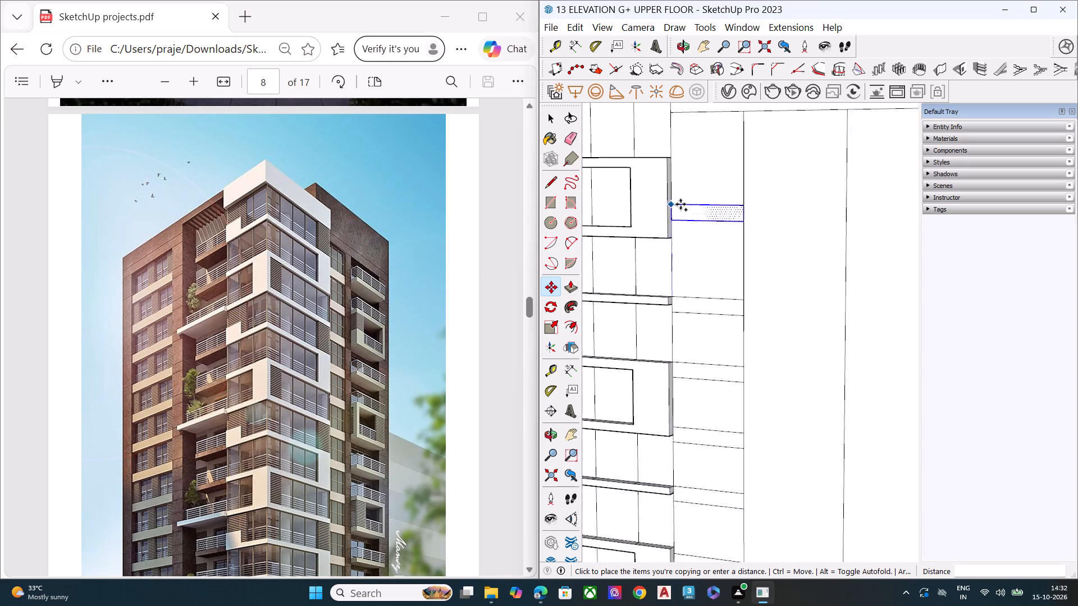
scroll(680, 204, up, 2)
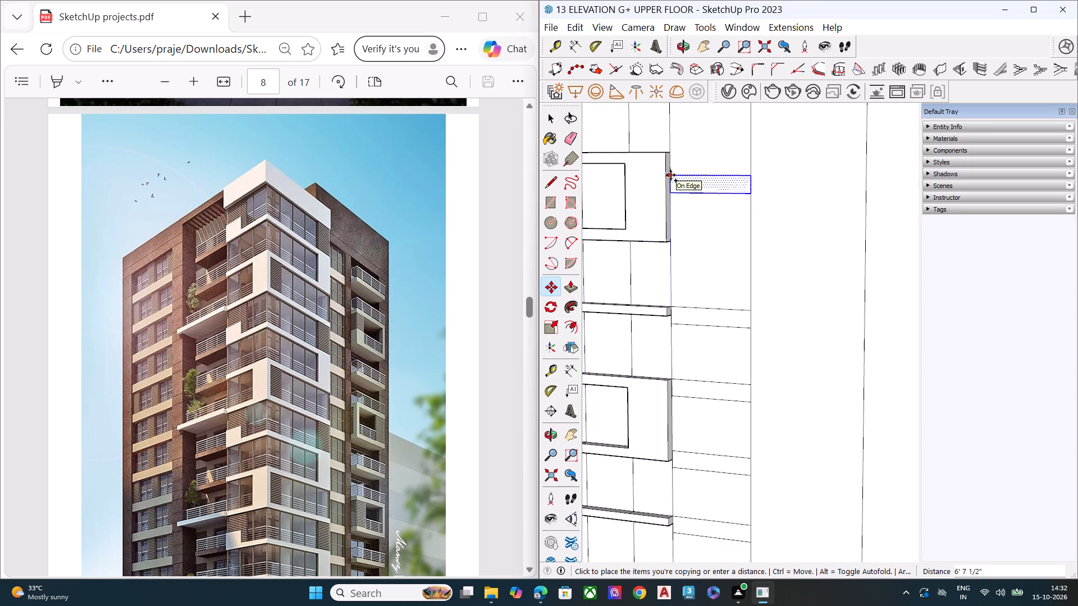
click(670, 169)
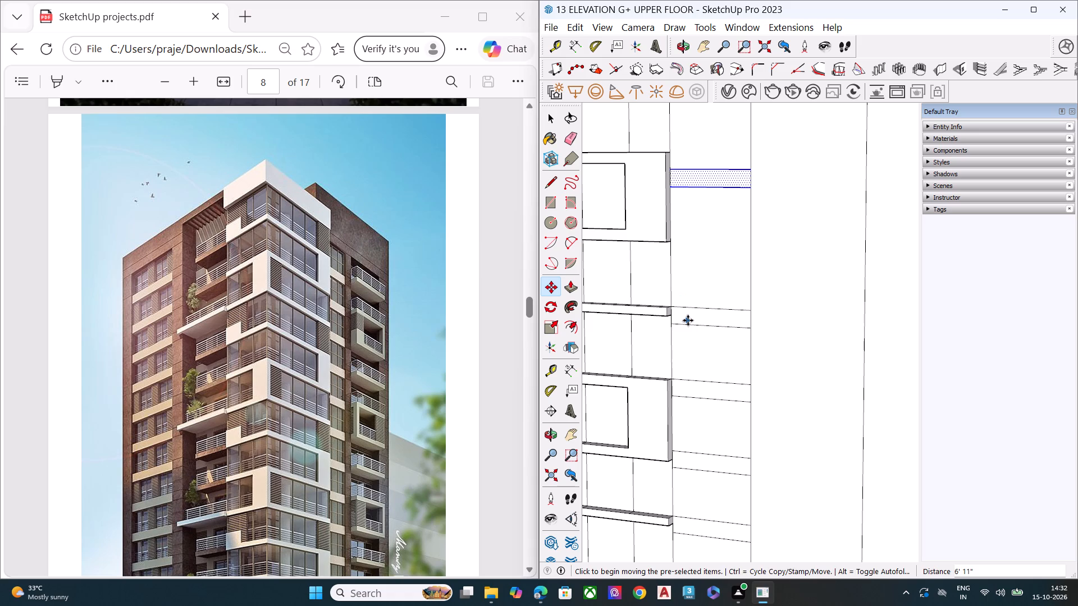
Copy the band at the slab above the third framed panel up to the lower rear corner of the fourth framed panel.
key(space)
click(688, 320)
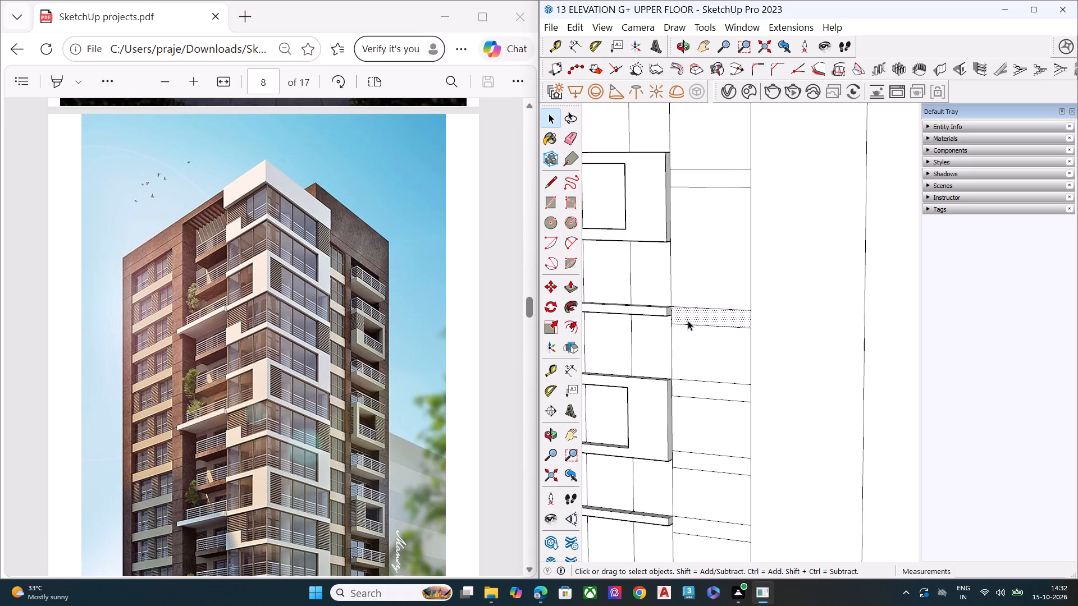
double_click(681, 317)
key(m)
click(670, 304)
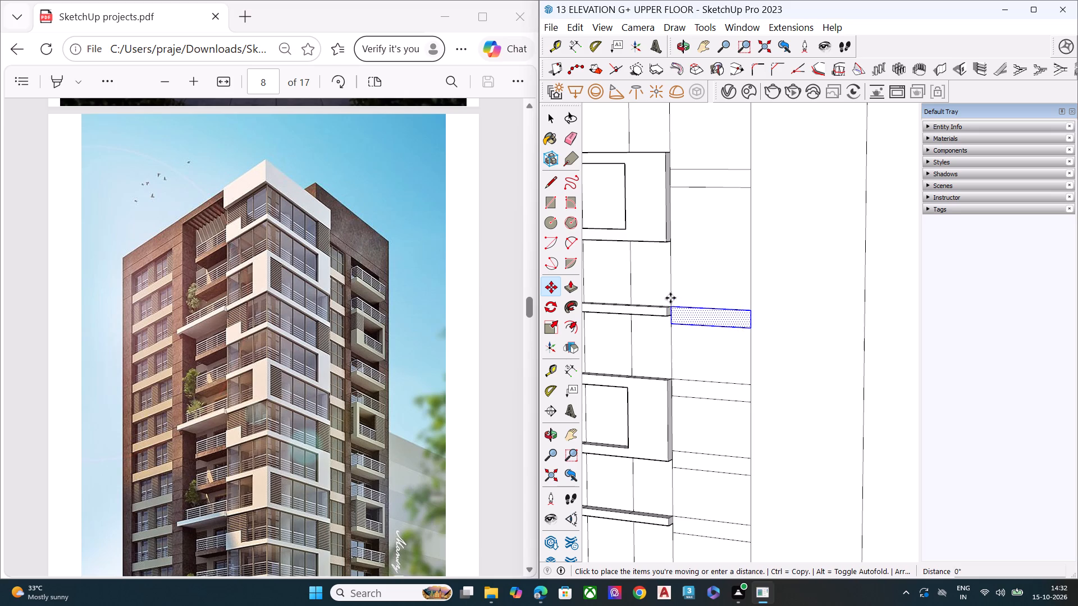
click(669, 243)
key(space)
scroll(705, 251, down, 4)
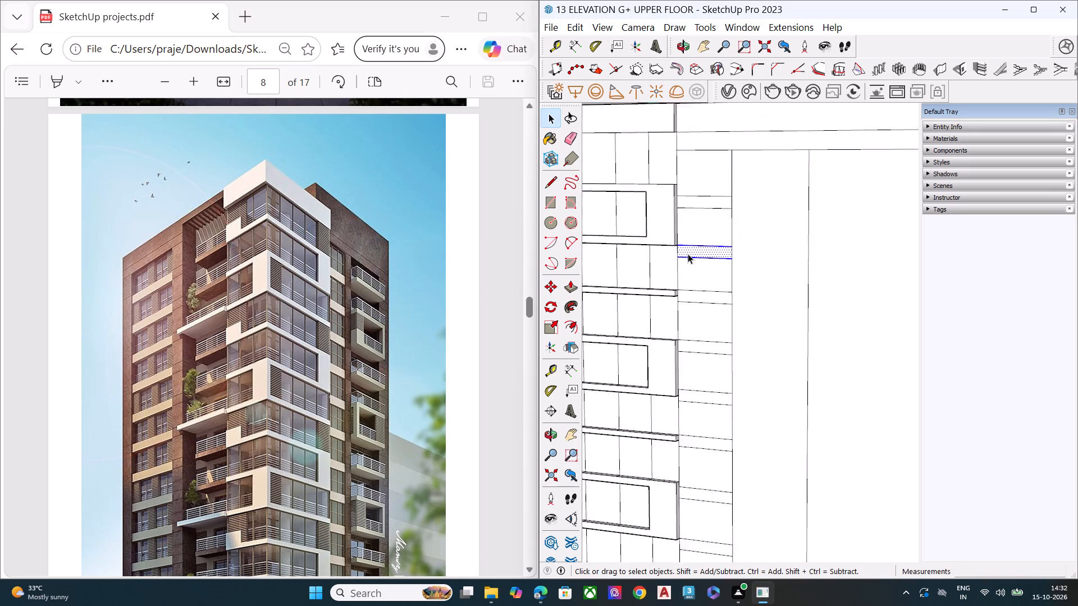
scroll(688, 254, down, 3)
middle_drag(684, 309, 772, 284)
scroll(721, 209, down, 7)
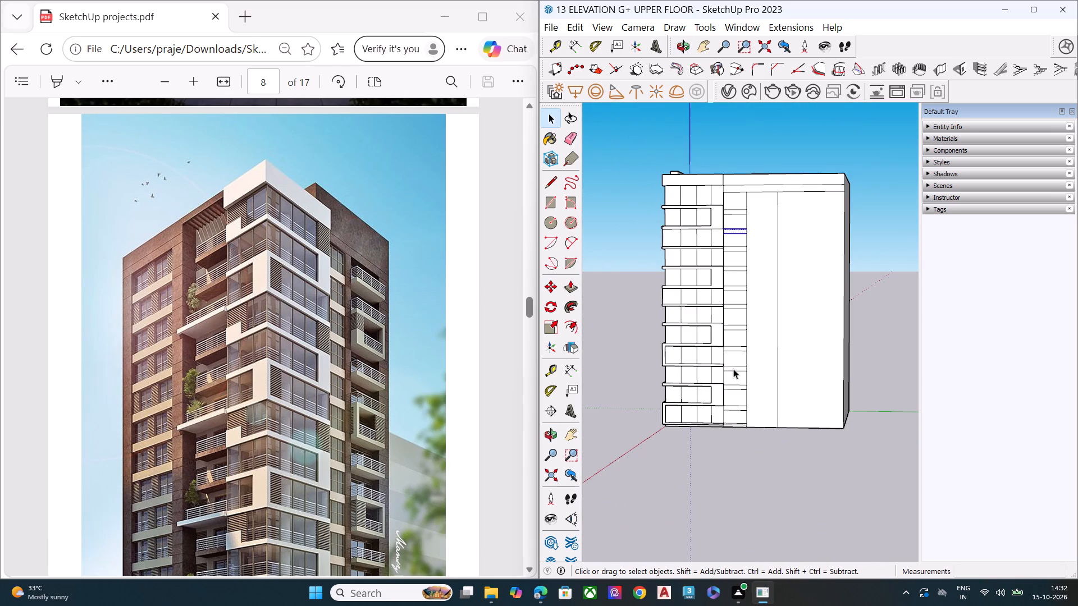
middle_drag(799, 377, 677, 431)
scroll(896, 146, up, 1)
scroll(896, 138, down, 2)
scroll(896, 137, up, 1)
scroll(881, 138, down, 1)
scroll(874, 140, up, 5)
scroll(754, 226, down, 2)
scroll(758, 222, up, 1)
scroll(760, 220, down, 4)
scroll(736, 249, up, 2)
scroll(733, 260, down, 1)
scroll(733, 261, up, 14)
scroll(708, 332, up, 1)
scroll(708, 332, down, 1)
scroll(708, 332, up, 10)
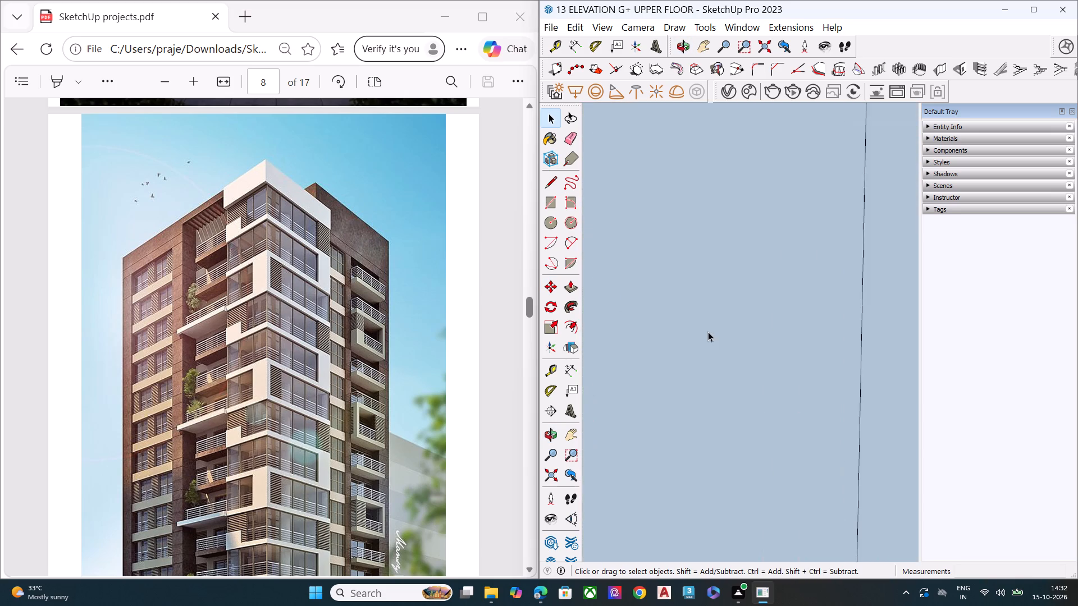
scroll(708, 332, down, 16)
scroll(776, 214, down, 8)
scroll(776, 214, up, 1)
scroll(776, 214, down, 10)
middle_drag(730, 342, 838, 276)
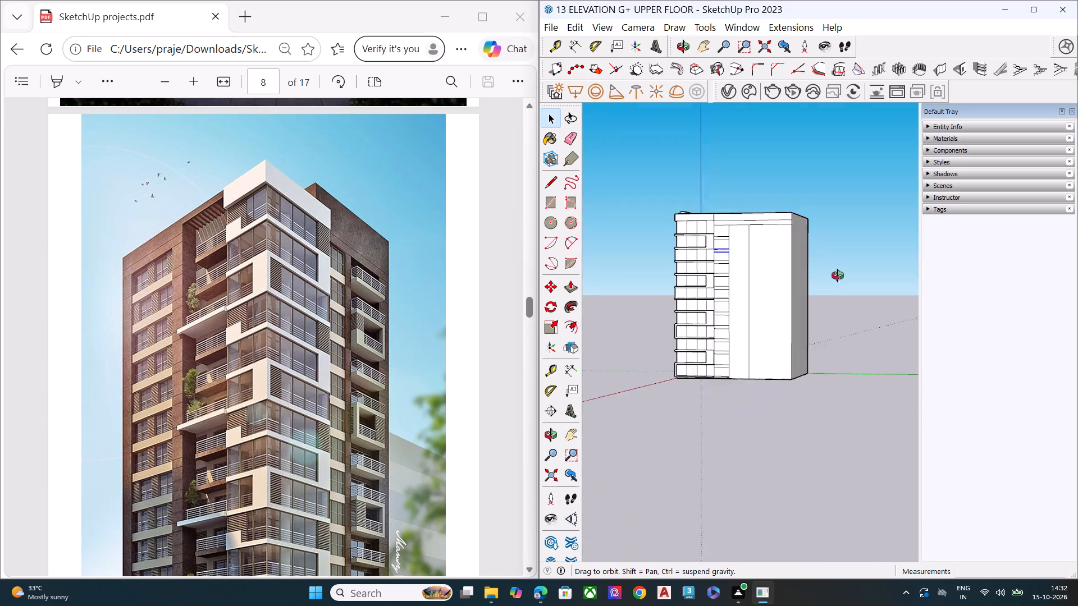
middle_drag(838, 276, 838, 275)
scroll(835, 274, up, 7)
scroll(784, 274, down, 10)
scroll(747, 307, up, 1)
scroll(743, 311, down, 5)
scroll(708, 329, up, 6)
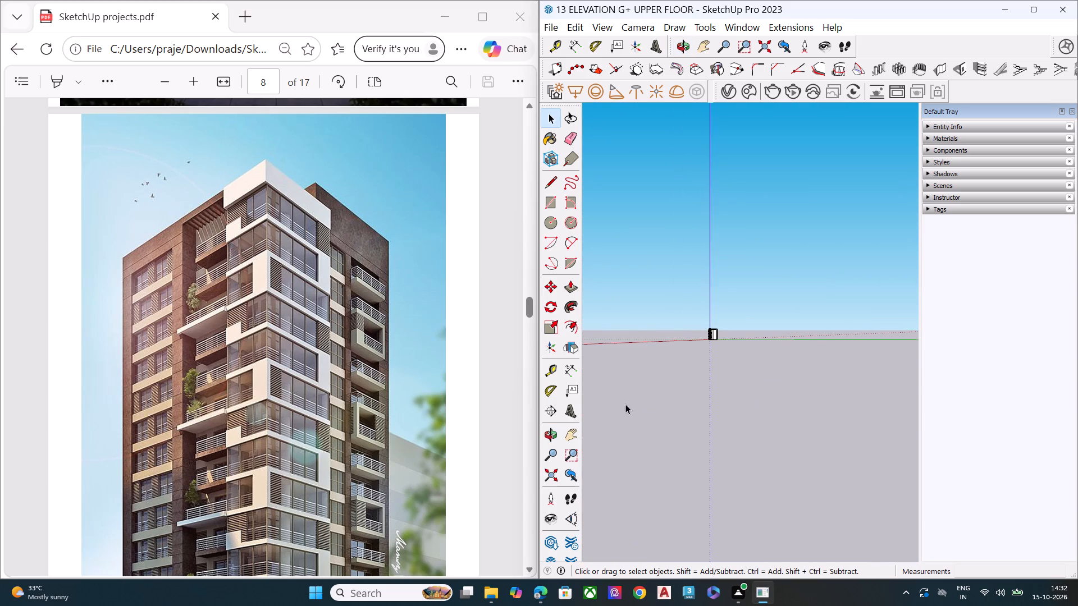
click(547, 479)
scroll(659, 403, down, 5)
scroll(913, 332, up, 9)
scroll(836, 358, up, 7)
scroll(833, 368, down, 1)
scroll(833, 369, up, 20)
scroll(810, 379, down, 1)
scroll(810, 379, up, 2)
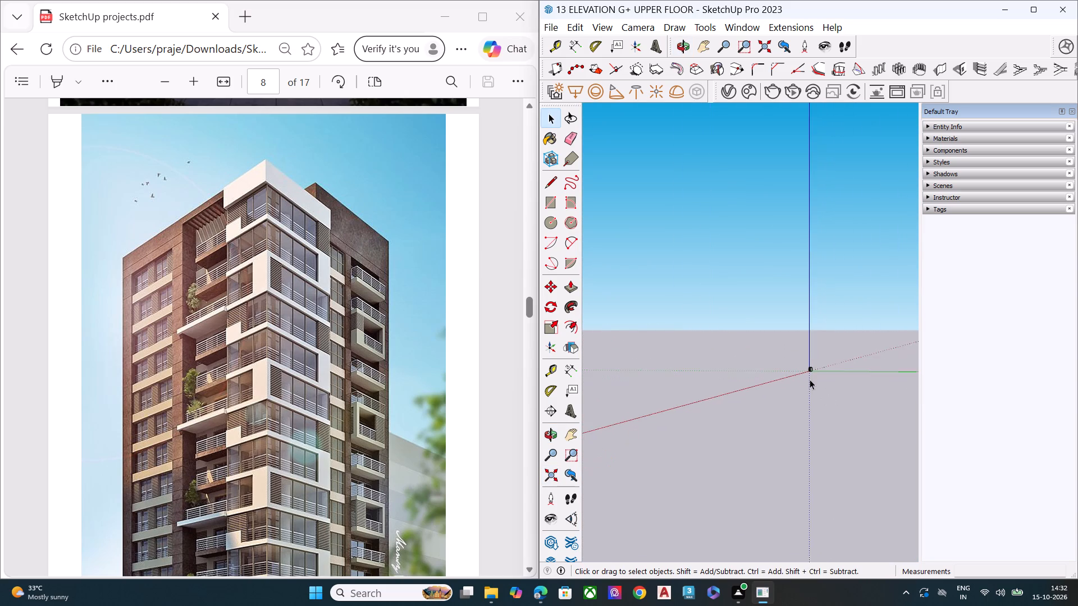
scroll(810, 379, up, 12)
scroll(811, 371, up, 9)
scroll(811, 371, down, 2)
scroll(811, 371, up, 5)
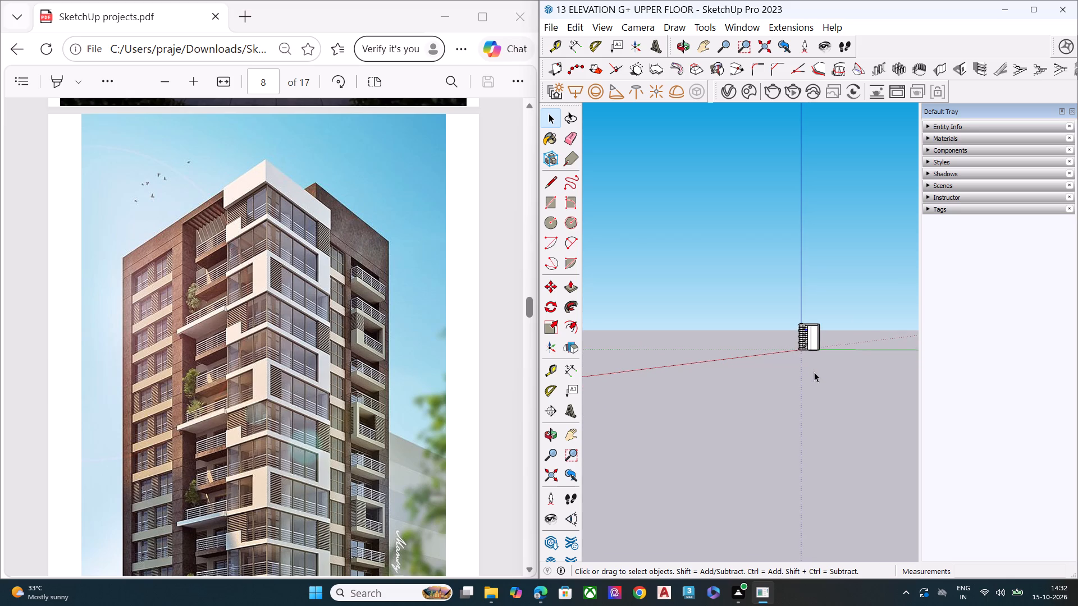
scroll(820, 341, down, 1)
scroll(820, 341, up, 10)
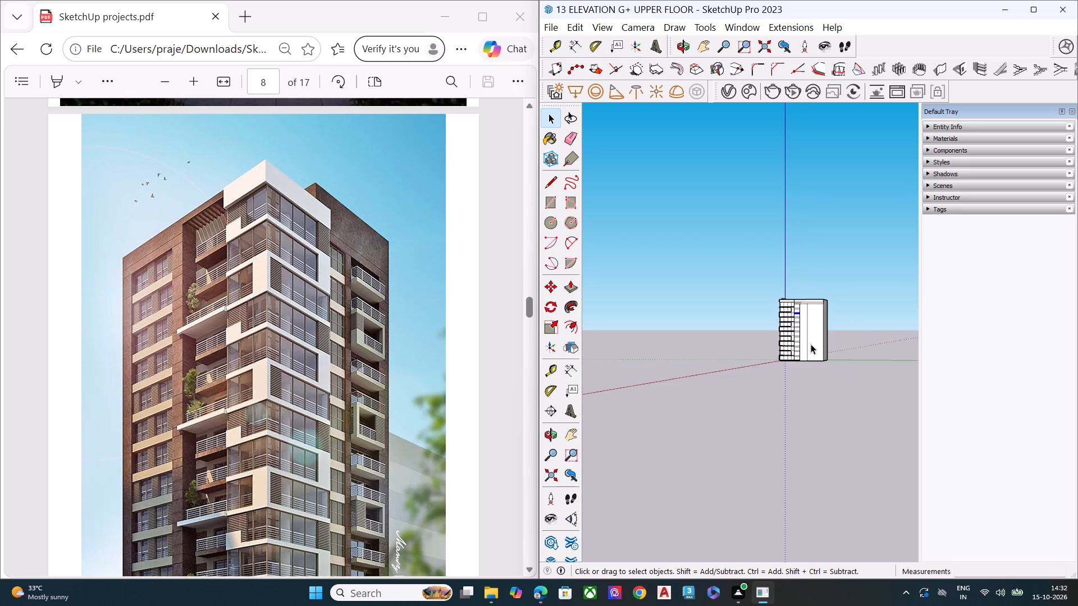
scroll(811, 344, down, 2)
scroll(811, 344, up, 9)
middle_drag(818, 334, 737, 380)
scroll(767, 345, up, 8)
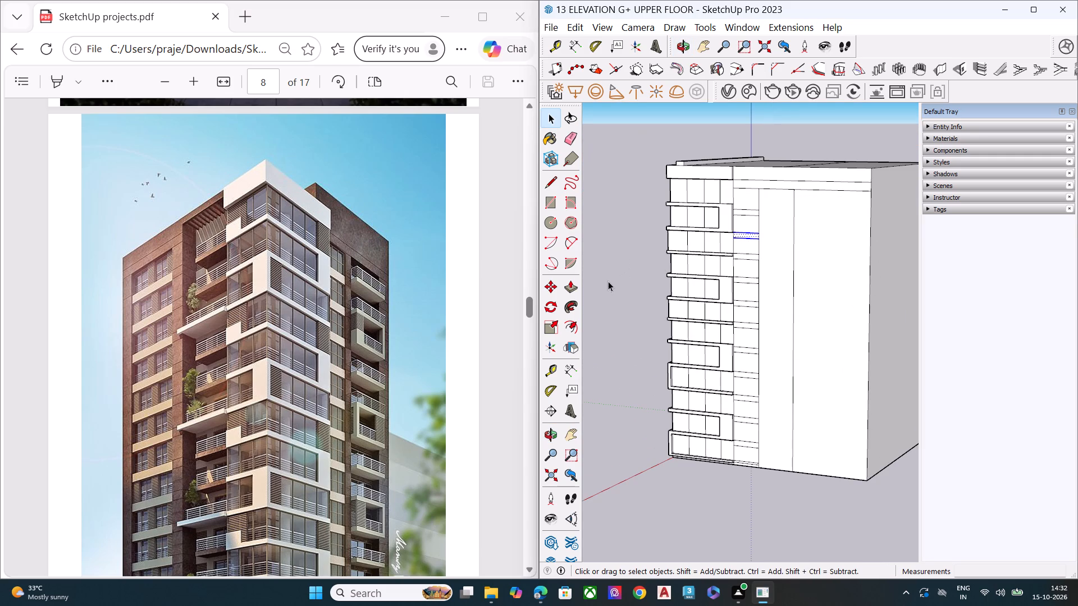
Copy the full-height vertical line on the plain side facade about 4' 6" toward the banded strip.
middle_drag(807, 268, 780, 300)
scroll(798, 239, up, 6)
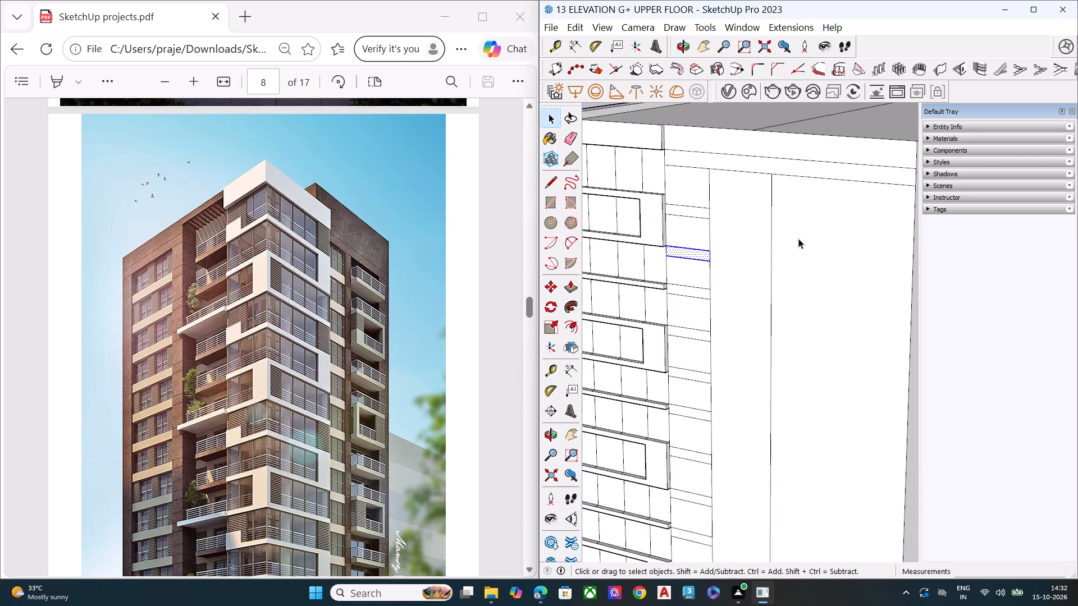
key(space)
scroll(733, 223, up, 1)
middle_drag(753, 217, 798, 205)
scroll(822, 194, up, 1)
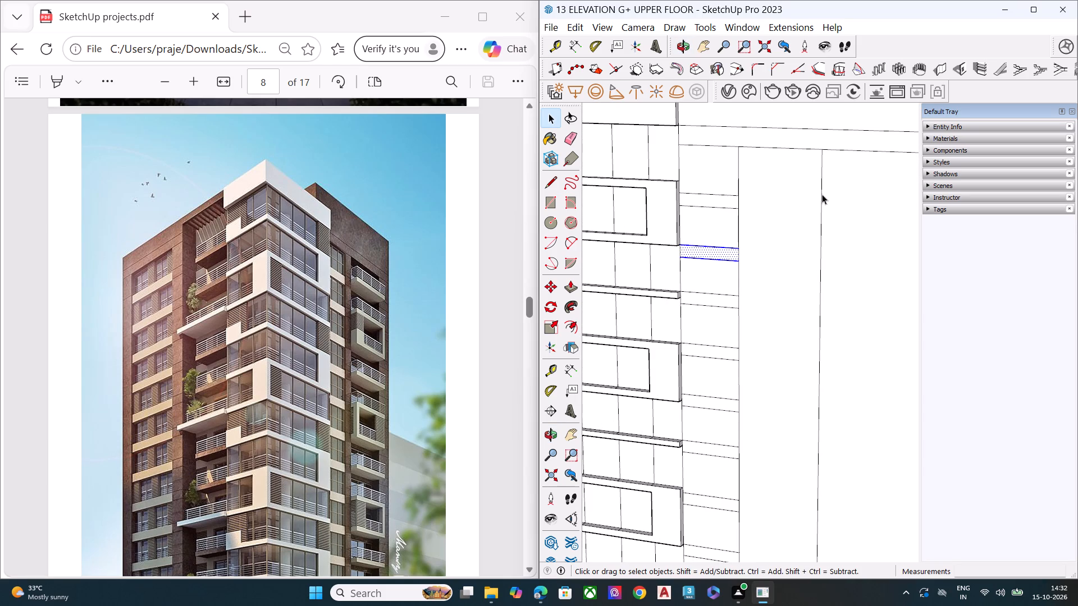
click(822, 194)
key(m)
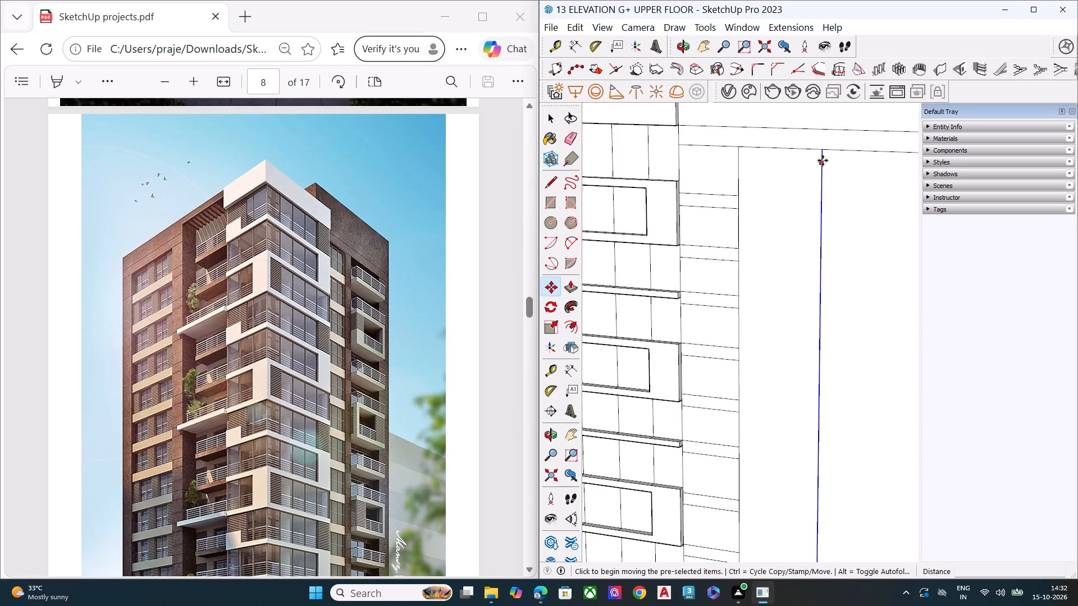
click(823, 153)
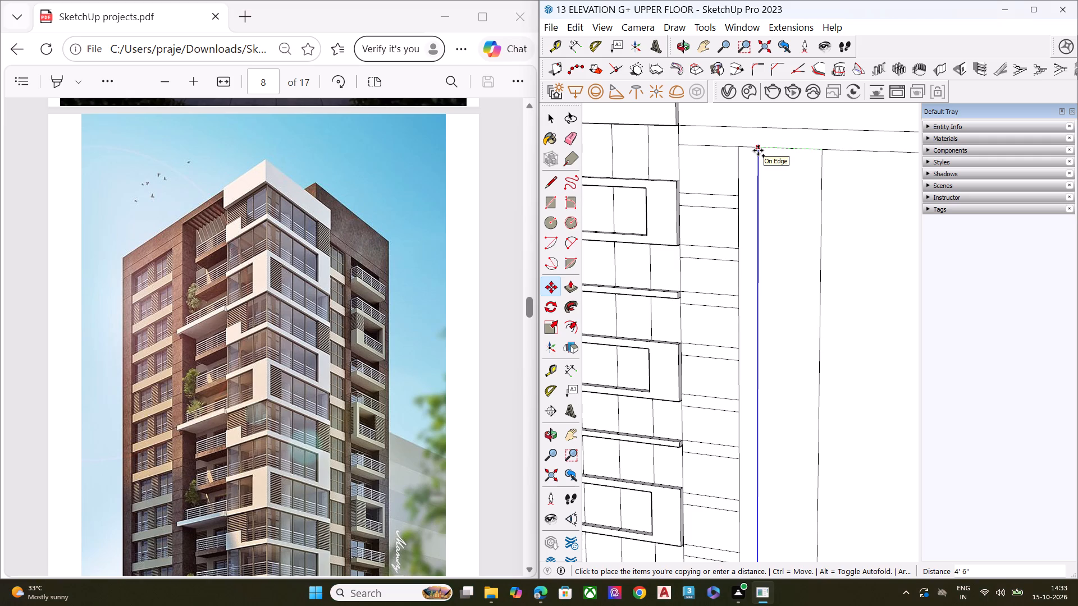
click(758, 150)
key(space)
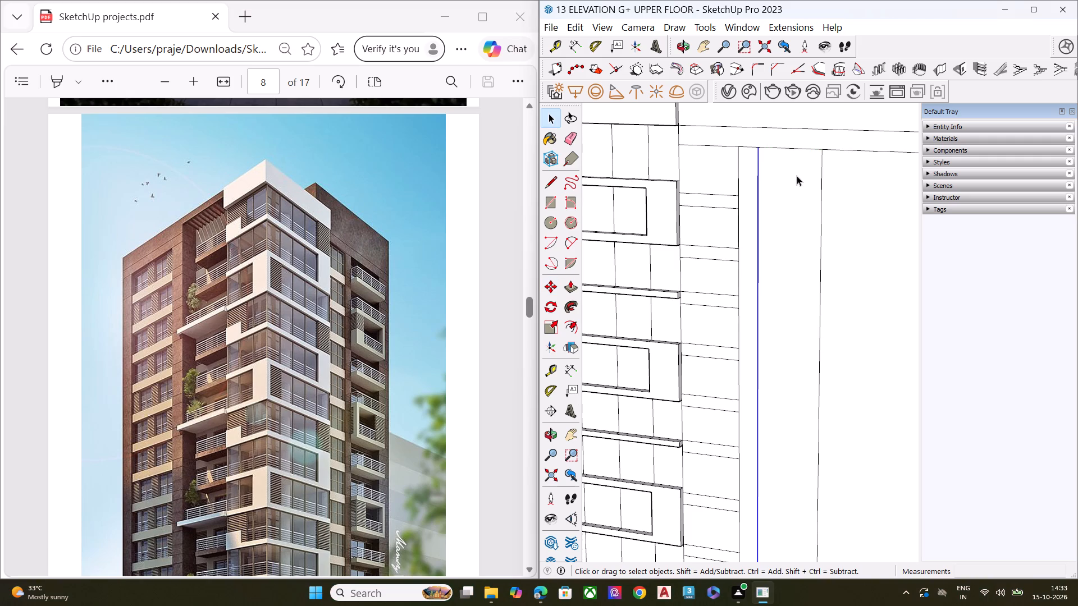
Delete the original full-height vertical line in the middle of the plain side facade.
scroll(789, 178, down, 7)
click(801, 192)
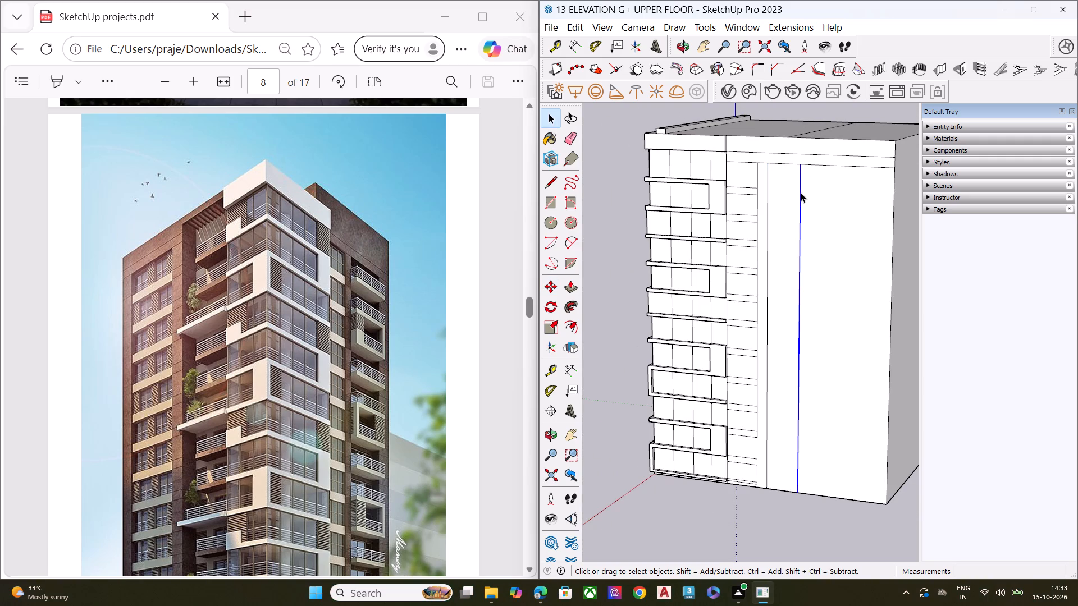
key(Delete)
Push the building's rear end face inward about 9' 1 1/2" with Push/Pull to narrow the side facade.
scroll(817, 189, down, 3)
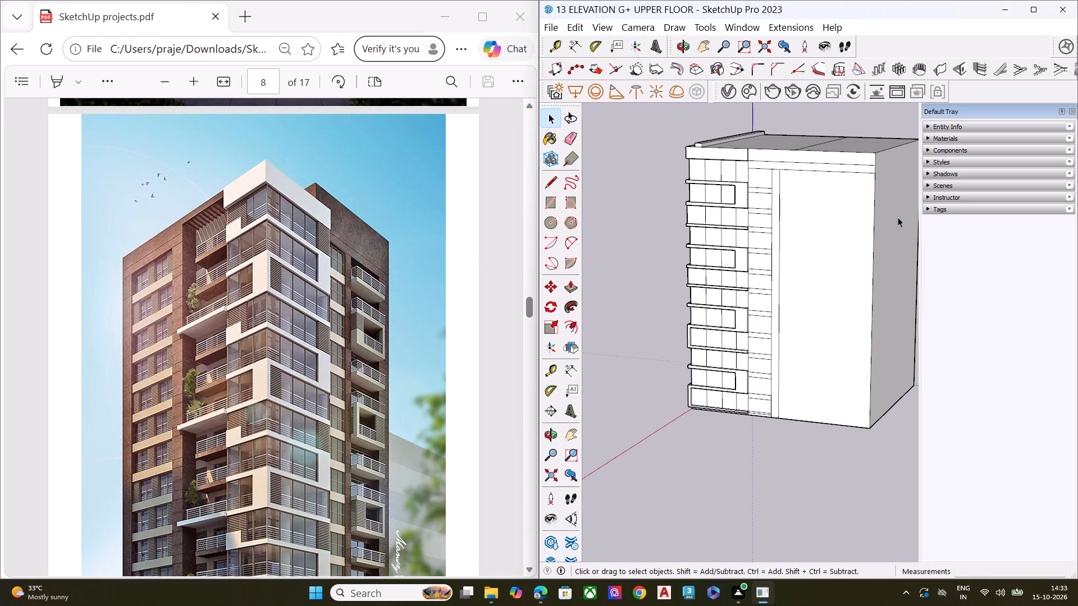
click(898, 217)
key(p)
click(893, 221)
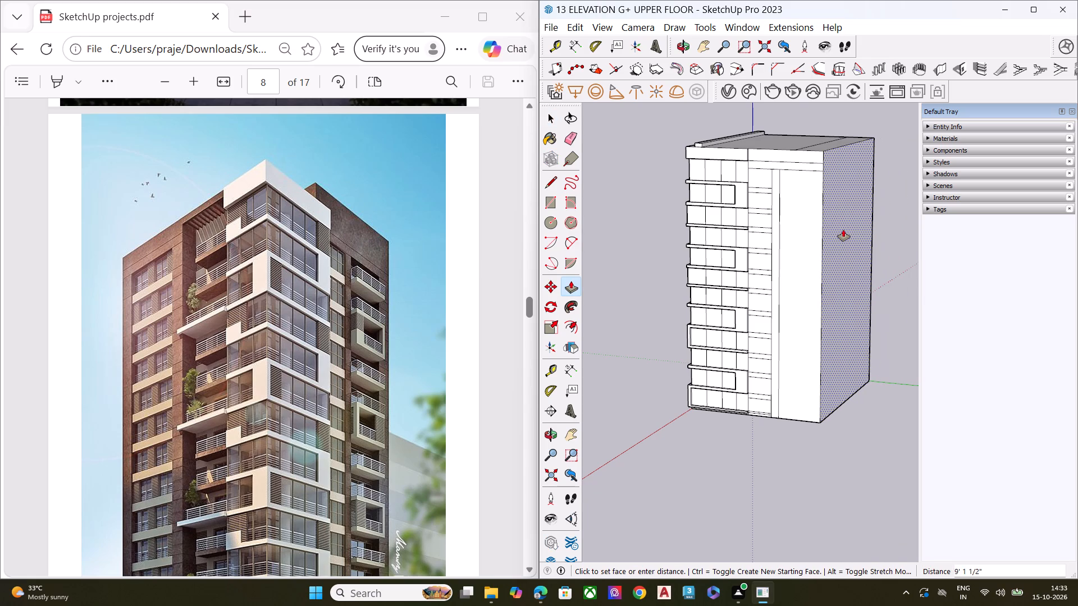
click(843, 229)
key(space)
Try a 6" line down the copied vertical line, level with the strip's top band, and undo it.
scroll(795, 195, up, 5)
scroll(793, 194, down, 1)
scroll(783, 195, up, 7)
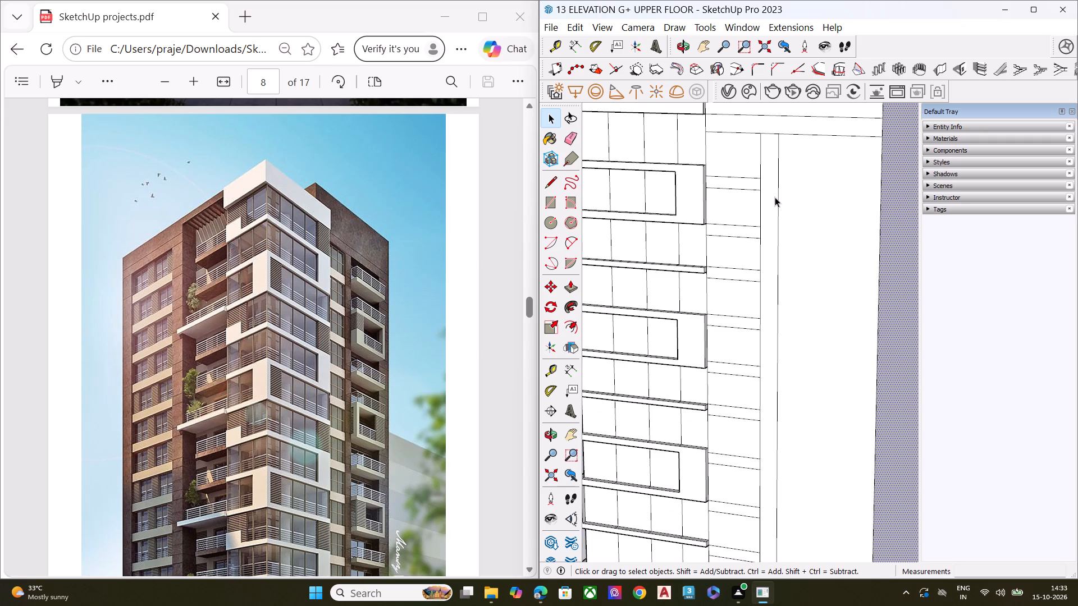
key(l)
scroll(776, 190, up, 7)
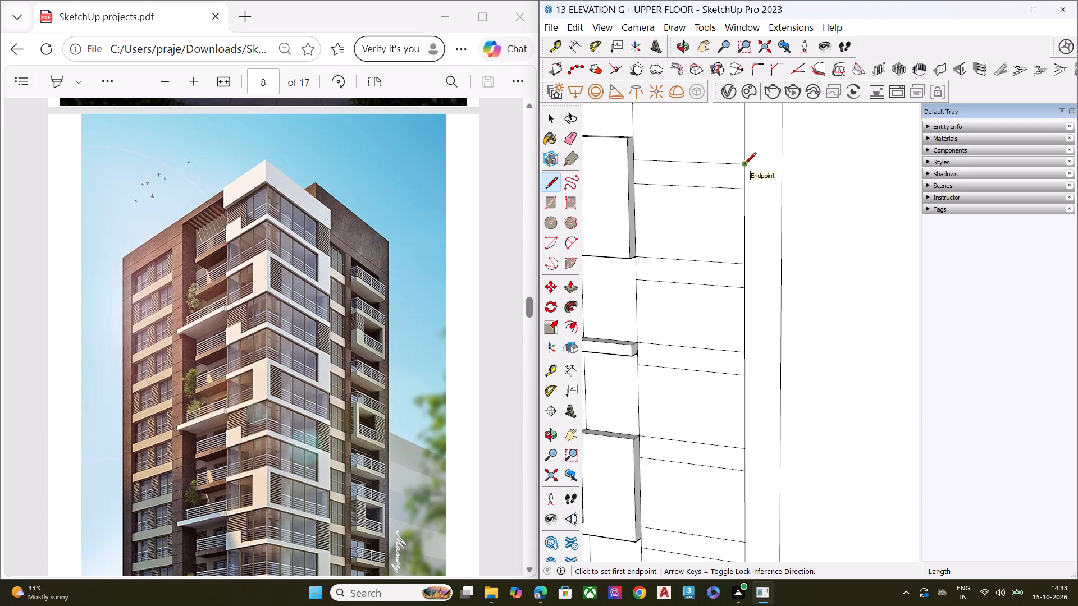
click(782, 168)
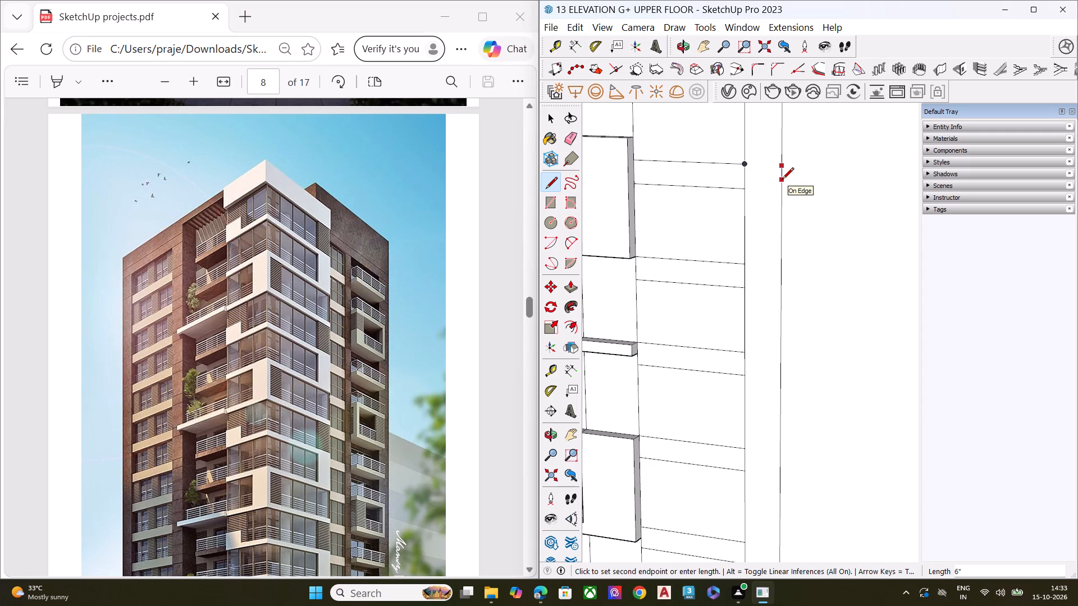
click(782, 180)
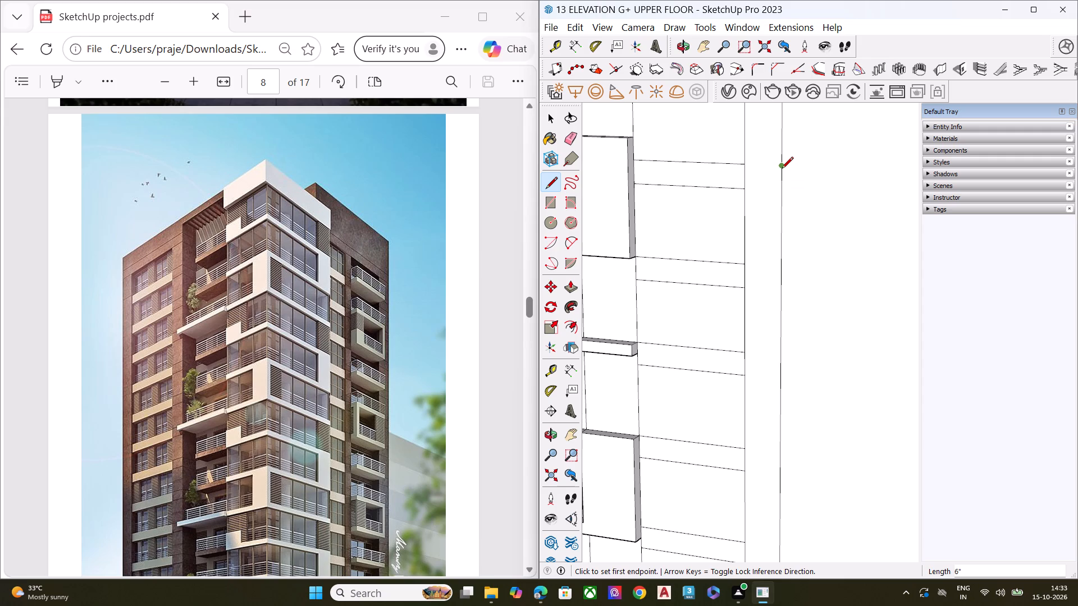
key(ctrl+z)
Draw and select a 6" by 7' 10" rectangular band from the copied vertical line to the rear corner, level with the strip's top band.
key(r)
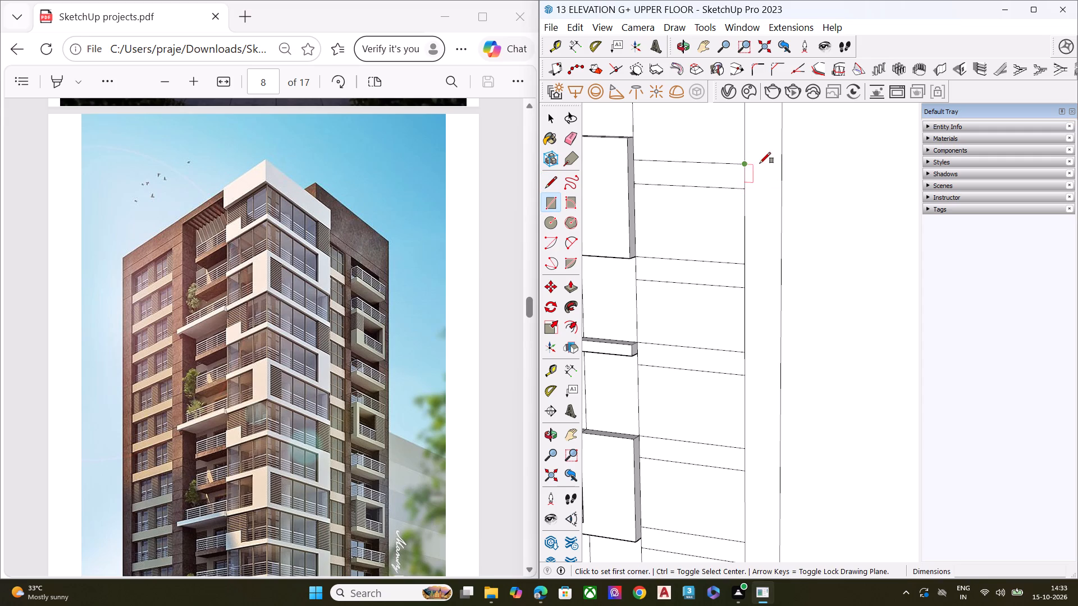
click(783, 164)
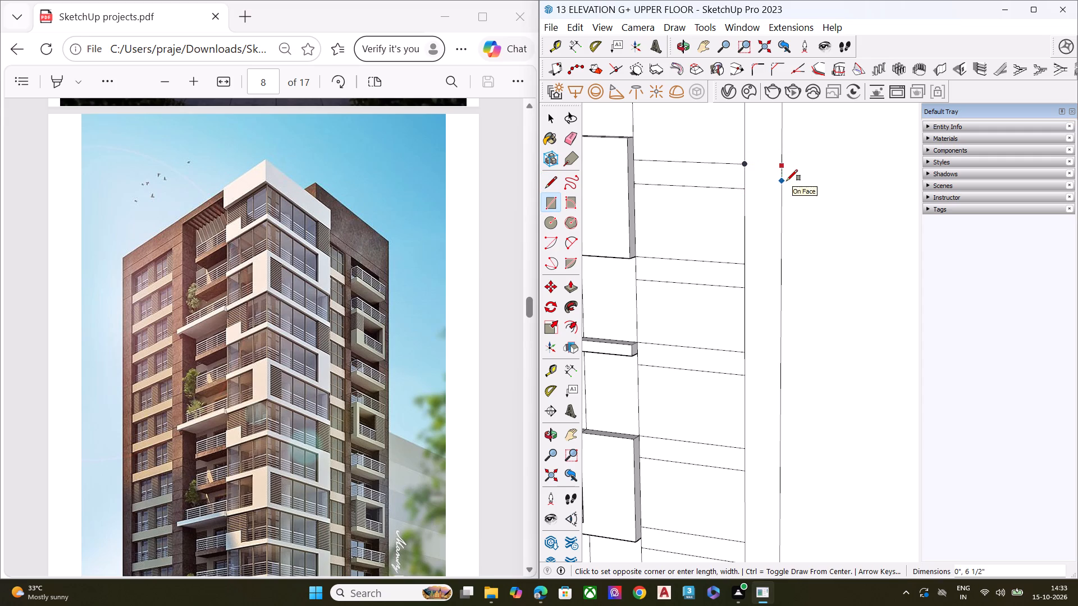
click(787, 181)
scroll(811, 185, down, 10)
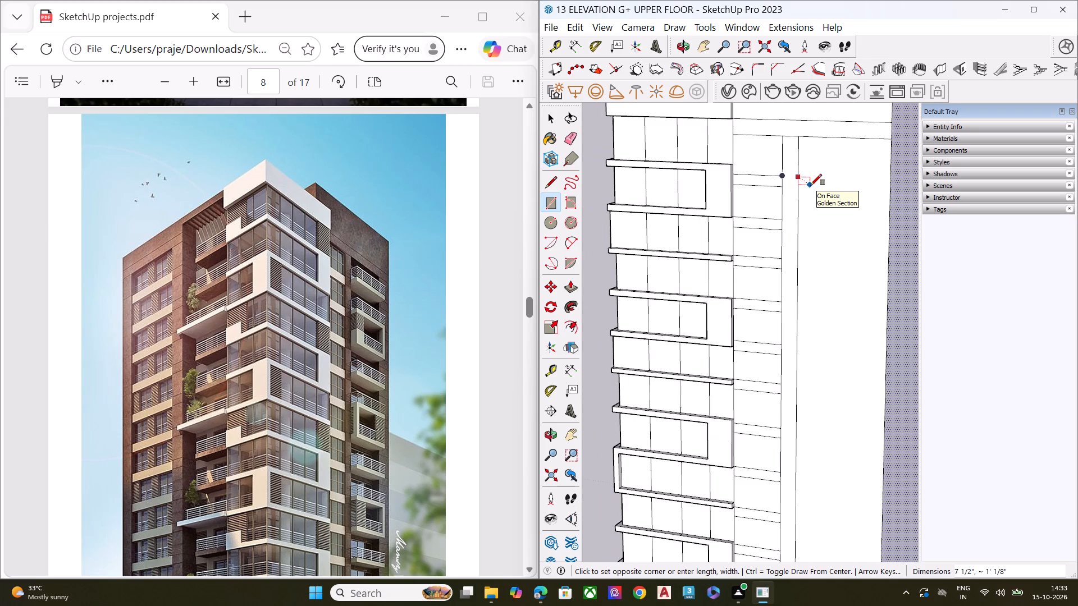
scroll(883, 189, up, 2)
scroll(883, 189, down, 1)
scroll(881, 189, up, 4)
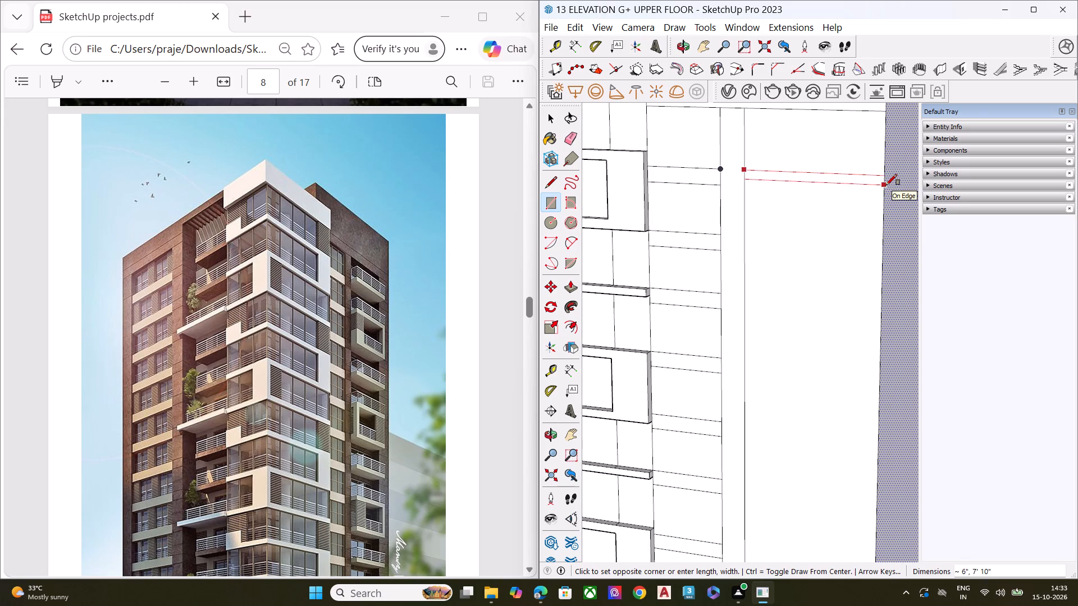
click(886, 185)
key(space)
scroll(810, 175, up, 5)
double_click(750, 178)
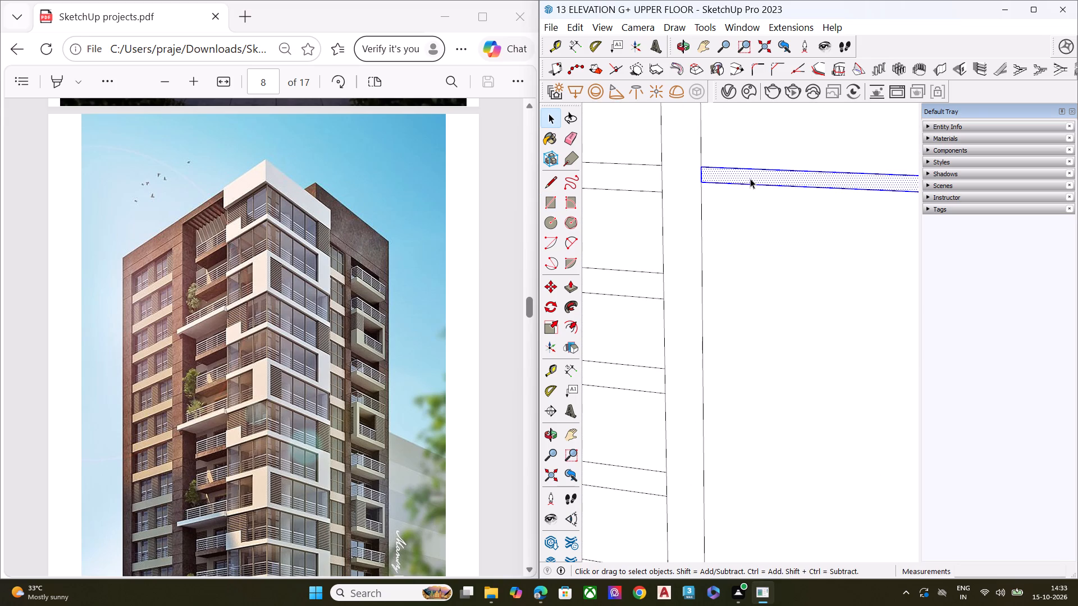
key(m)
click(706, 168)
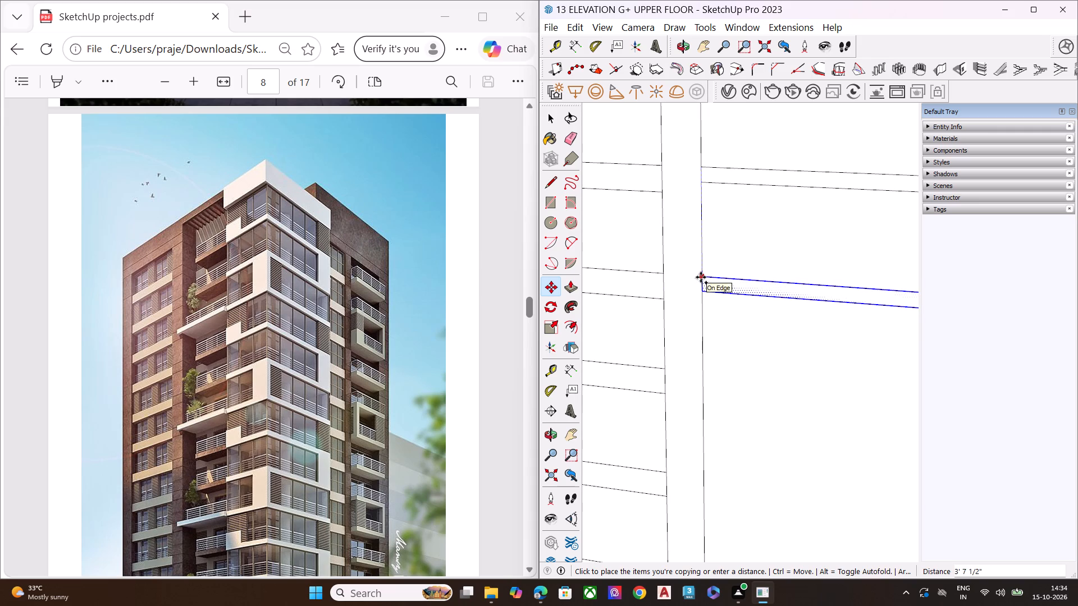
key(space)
Draw a line extending the top edge of the strip's second band across to the copied vertical line.
key(l)
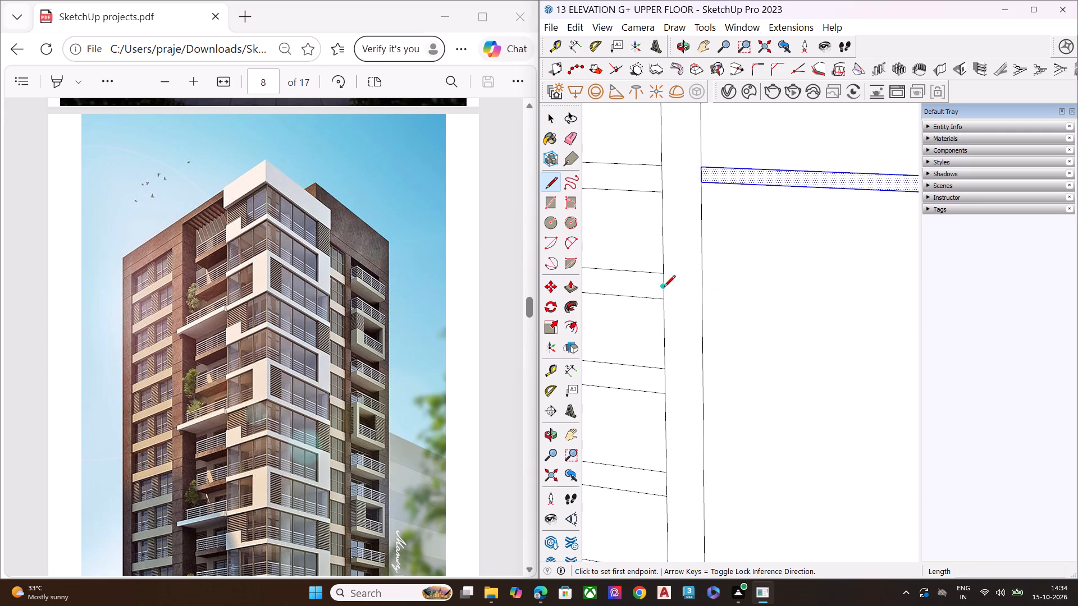
click(664, 276)
click(701, 274)
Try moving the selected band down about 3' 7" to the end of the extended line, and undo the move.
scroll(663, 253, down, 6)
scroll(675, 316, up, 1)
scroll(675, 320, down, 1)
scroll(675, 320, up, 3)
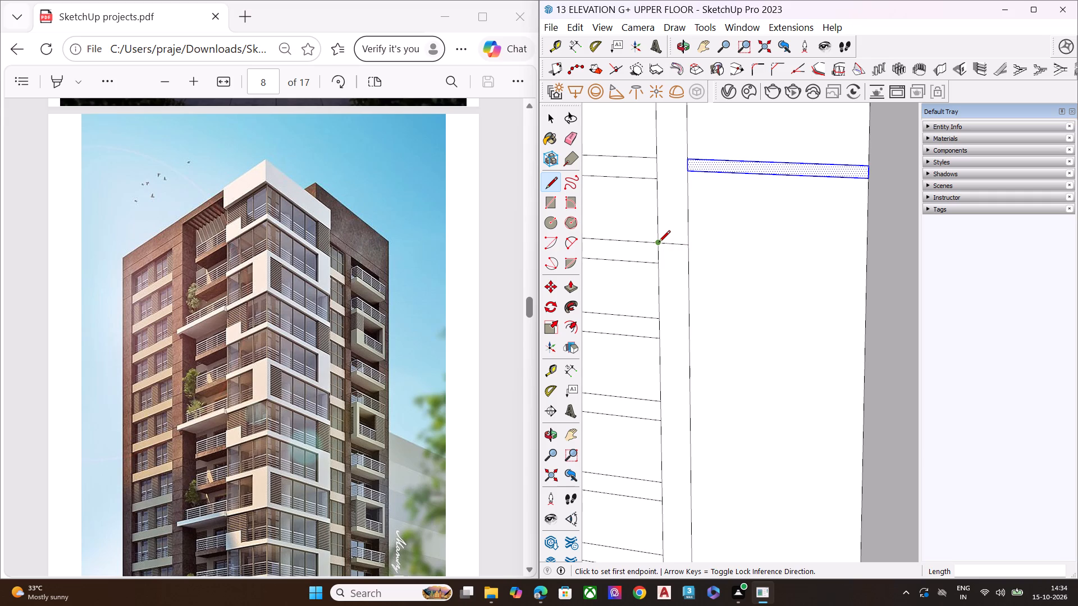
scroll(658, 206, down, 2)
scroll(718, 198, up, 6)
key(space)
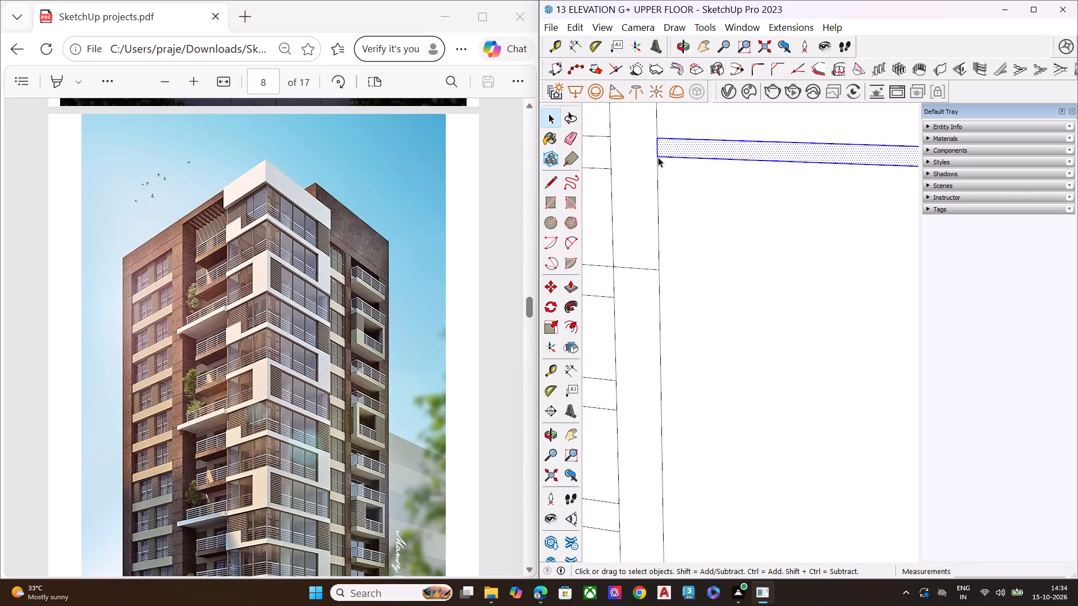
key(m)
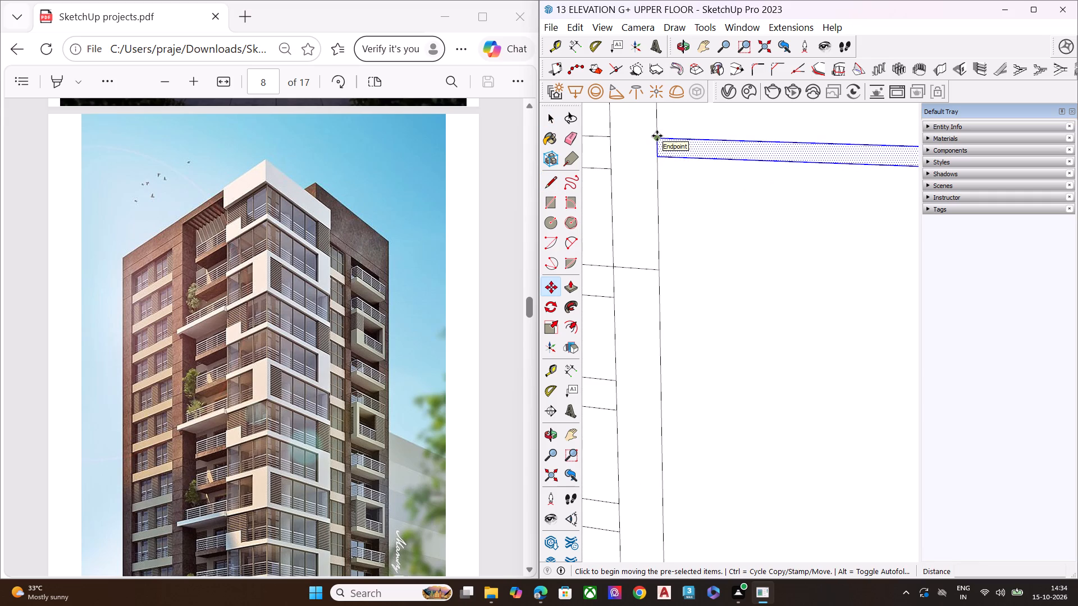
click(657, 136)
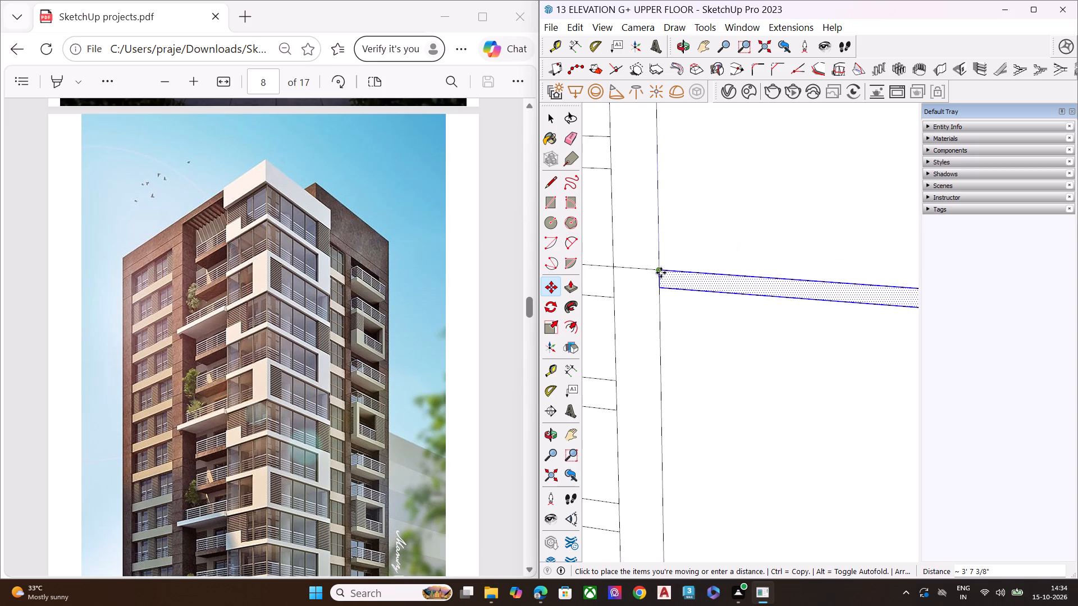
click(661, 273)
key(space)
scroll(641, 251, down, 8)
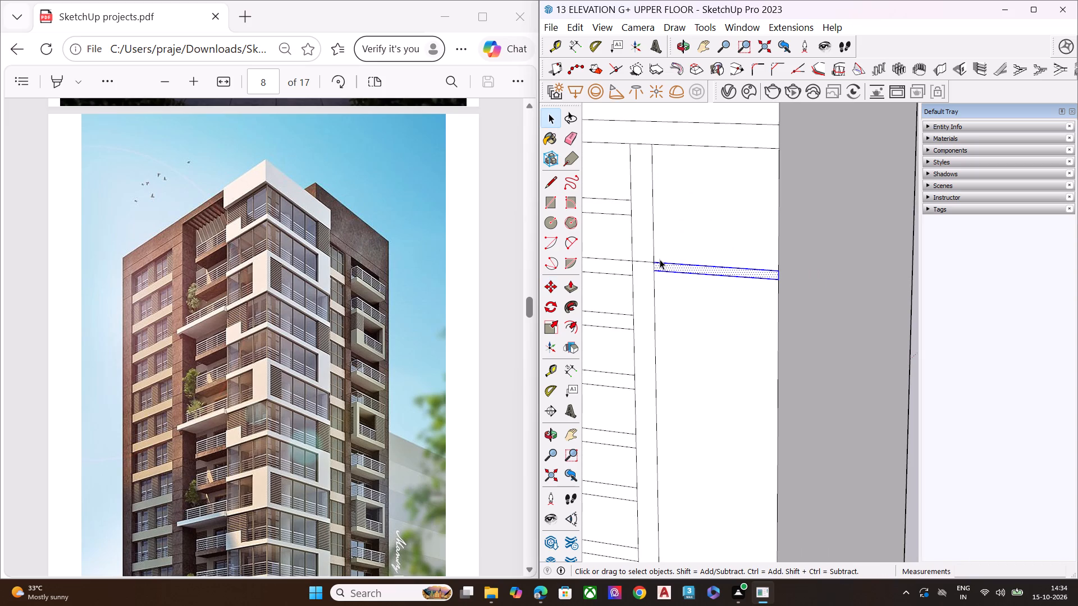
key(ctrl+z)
Copy the selected band about 3' 6 1/2" down to the end of the extended line on the vertical line.
scroll(654, 200, up, 4)
key(m)
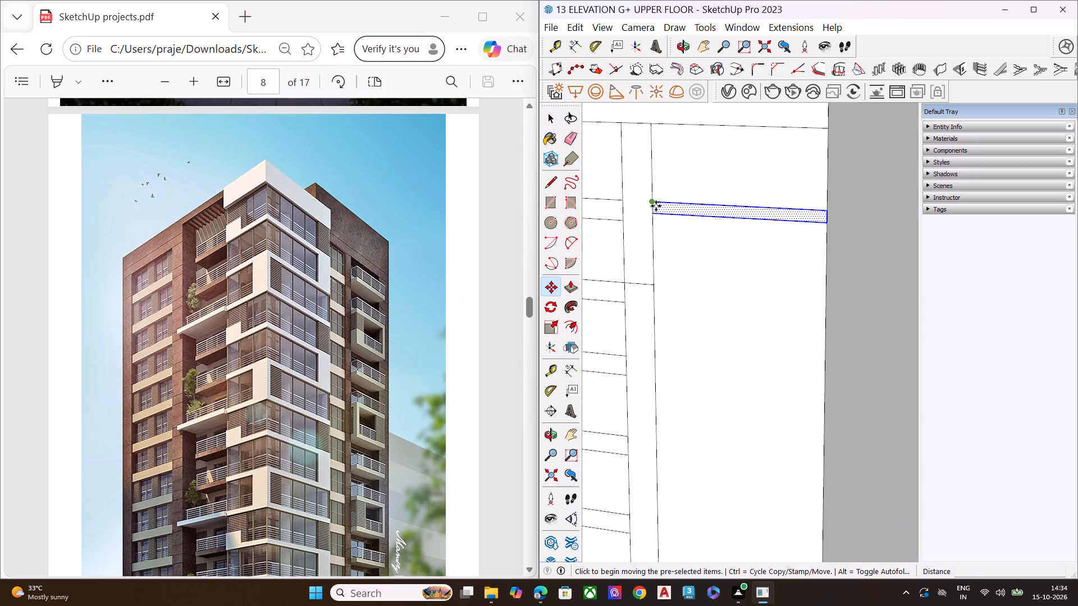
click(654, 202)
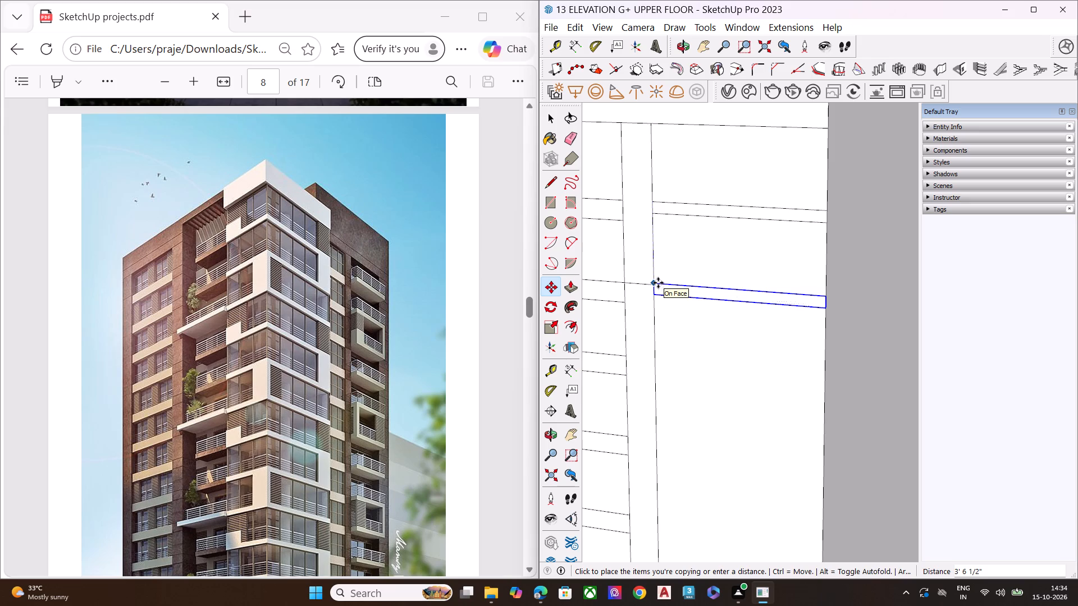
click(658, 283)
Push/Pull the upper band on the rear part of the facade outward about 1' 2 1/2" to form a projecting slab.
middle_drag(723, 219, 624, 241)
scroll(777, 224, down, 4)
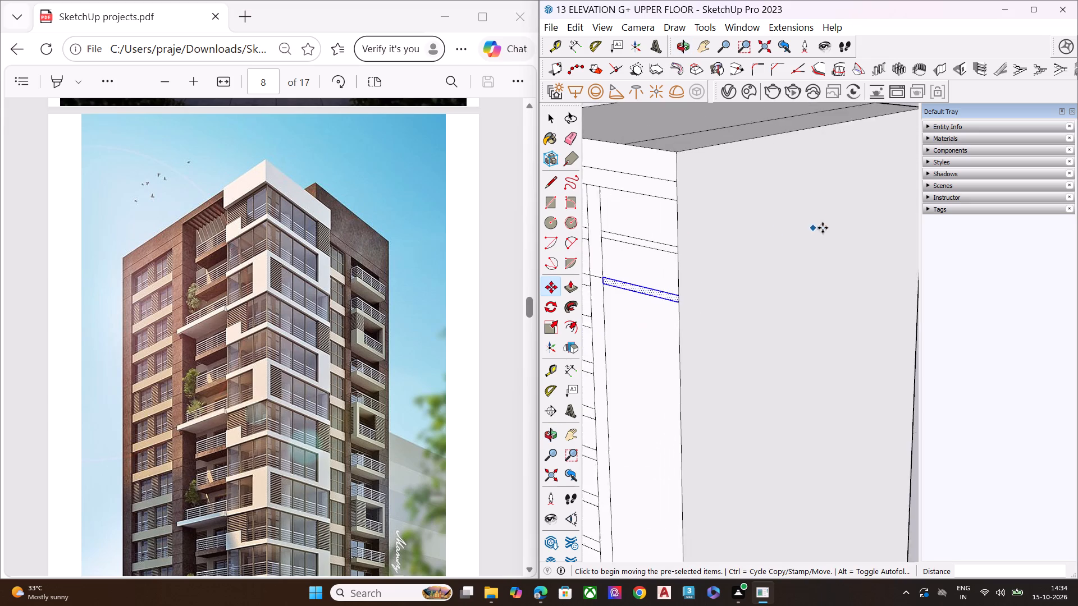
scroll(823, 228, down, 3)
scroll(781, 248, up, 3)
key(space)
click(660, 243)
click(663, 241)
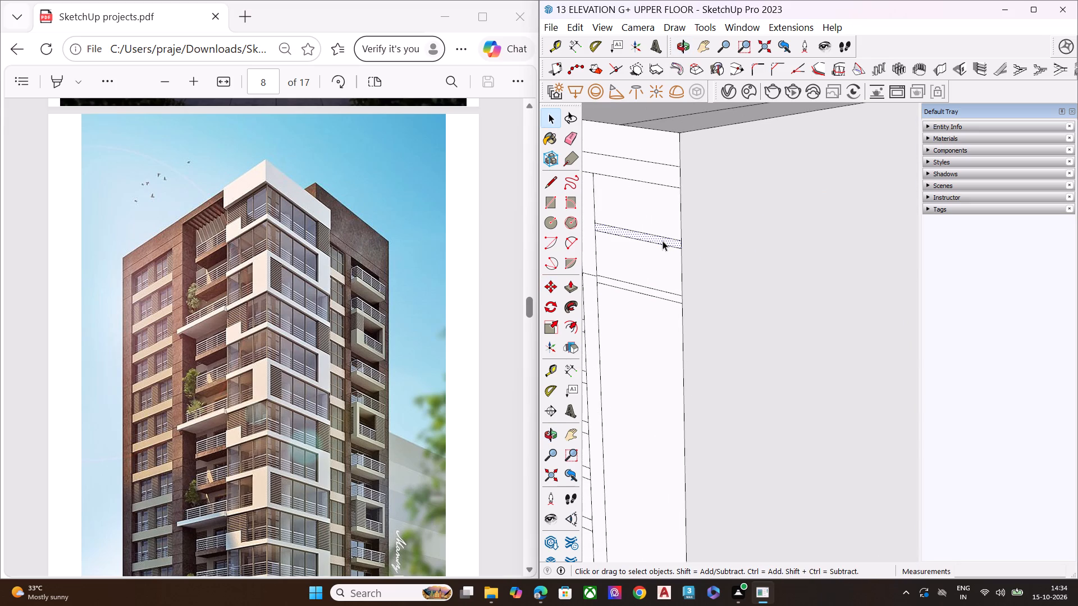
key(p)
click(666, 238)
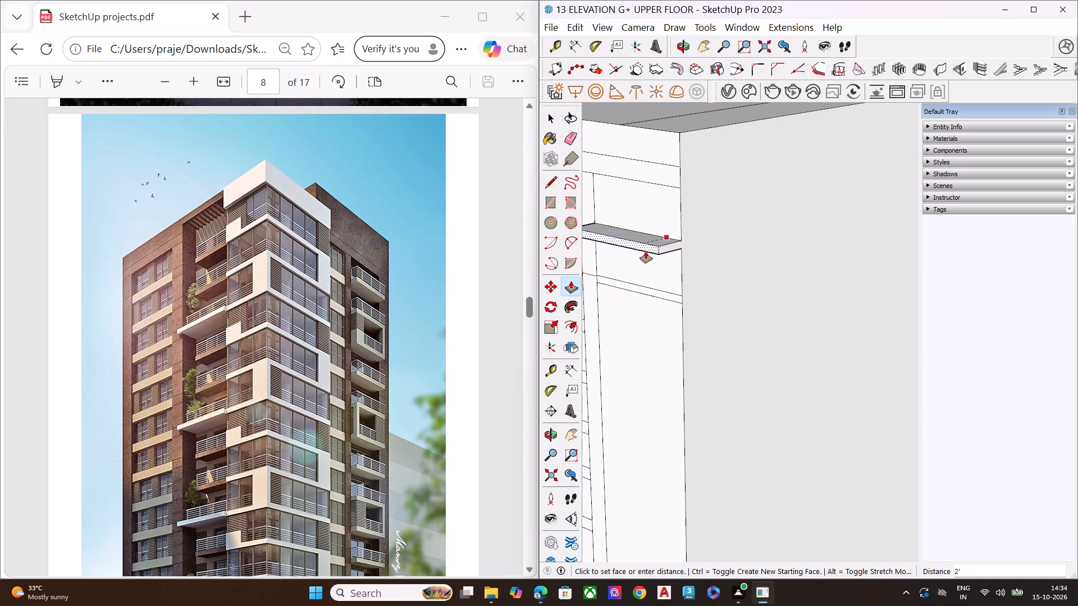
scroll(647, 251, down, 10)
scroll(787, 217, down, 6)
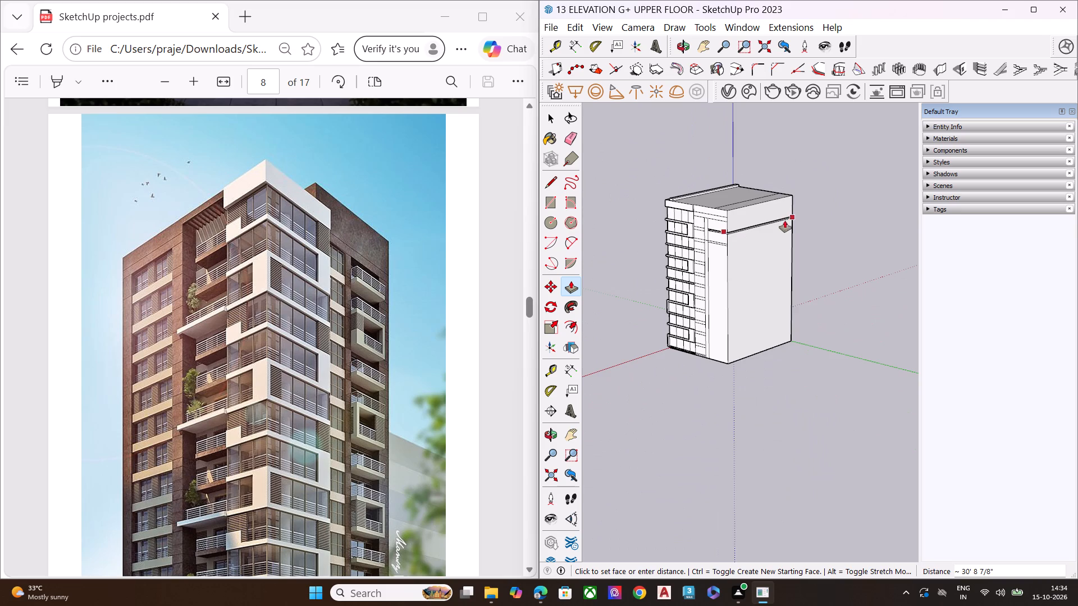
scroll(754, 244, up, 1)
scroll(752, 244, down, 1)
scroll(747, 246, up, 7)
scroll(705, 227, up, 5)
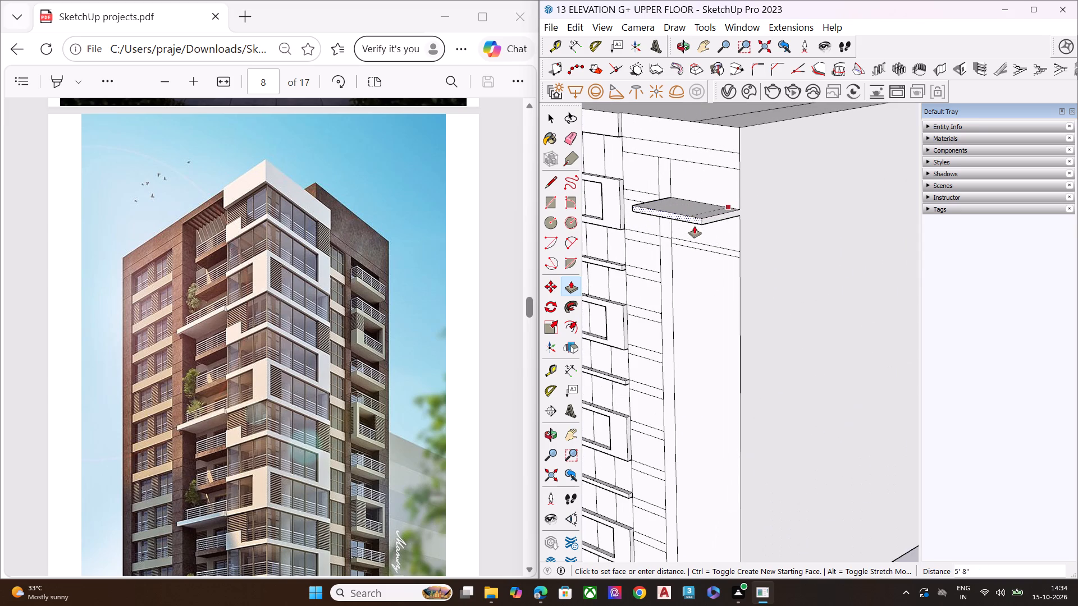
middle_drag(705, 224, 684, 305)
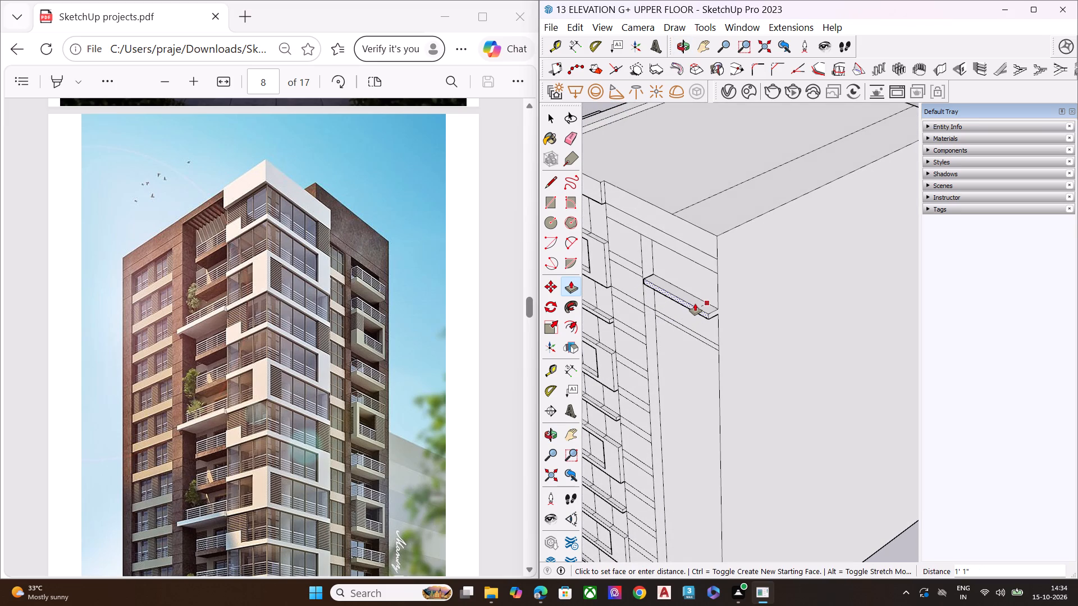
click(694, 304)
key(space)
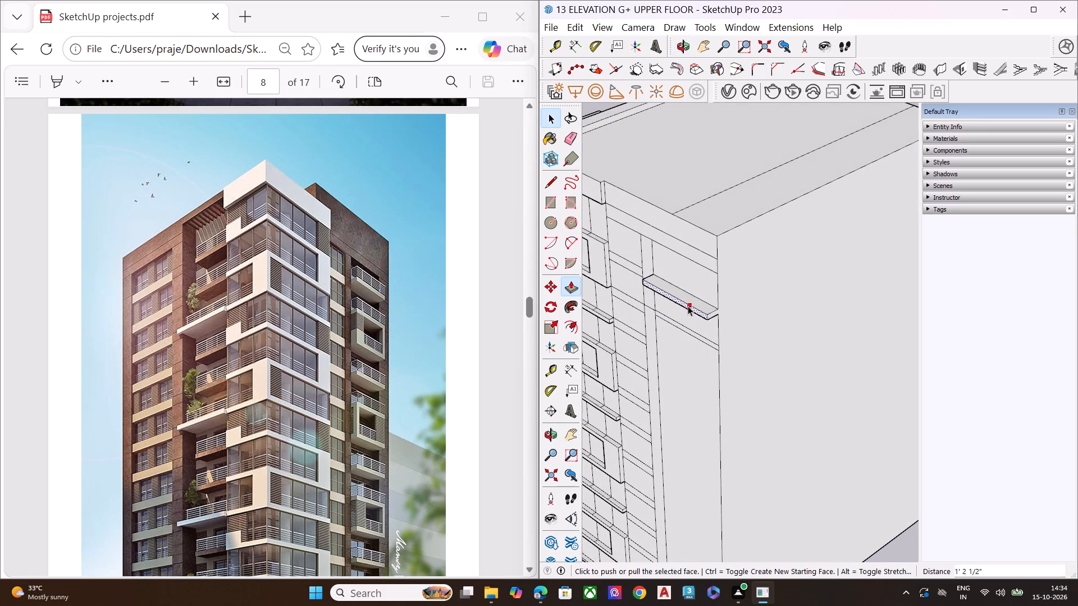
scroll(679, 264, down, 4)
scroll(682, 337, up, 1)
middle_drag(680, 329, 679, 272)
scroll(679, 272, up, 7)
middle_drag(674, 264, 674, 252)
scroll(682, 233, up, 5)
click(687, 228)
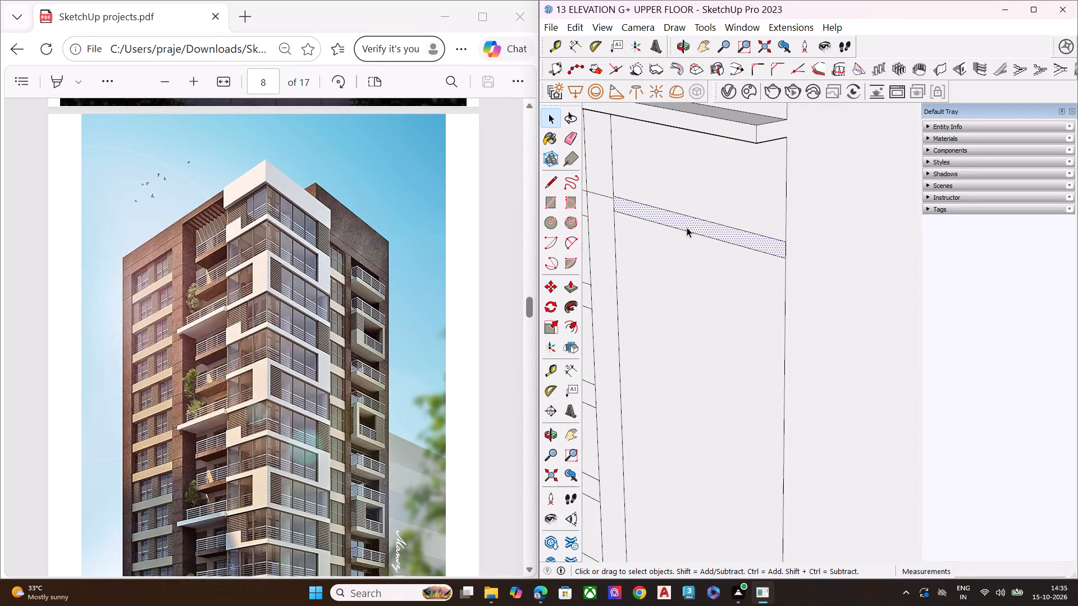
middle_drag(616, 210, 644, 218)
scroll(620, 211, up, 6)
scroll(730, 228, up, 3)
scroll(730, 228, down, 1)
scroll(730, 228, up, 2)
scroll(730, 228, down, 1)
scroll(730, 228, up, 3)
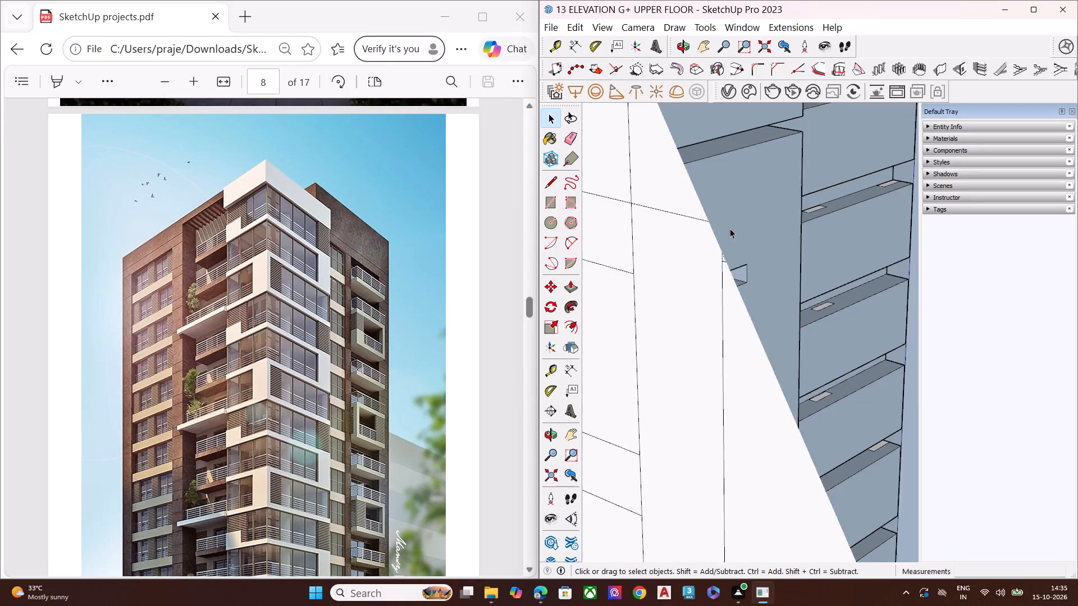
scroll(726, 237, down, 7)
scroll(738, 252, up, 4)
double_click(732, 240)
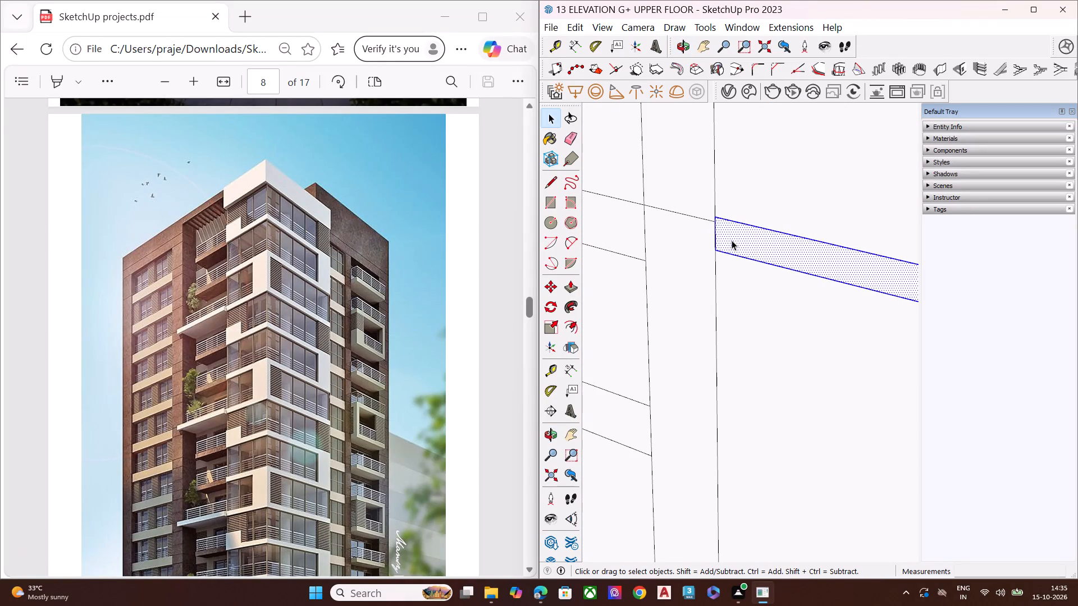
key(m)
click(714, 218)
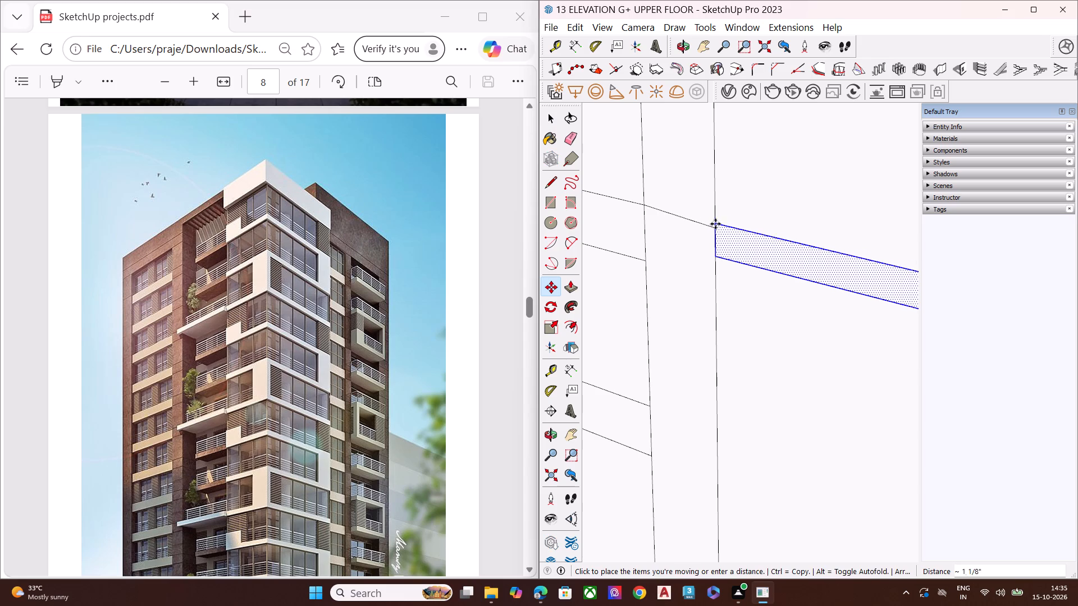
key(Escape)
Undo the upper slab's Push/Pull and the lower band copy on the rear part of the facade.
key(ctrl+z)
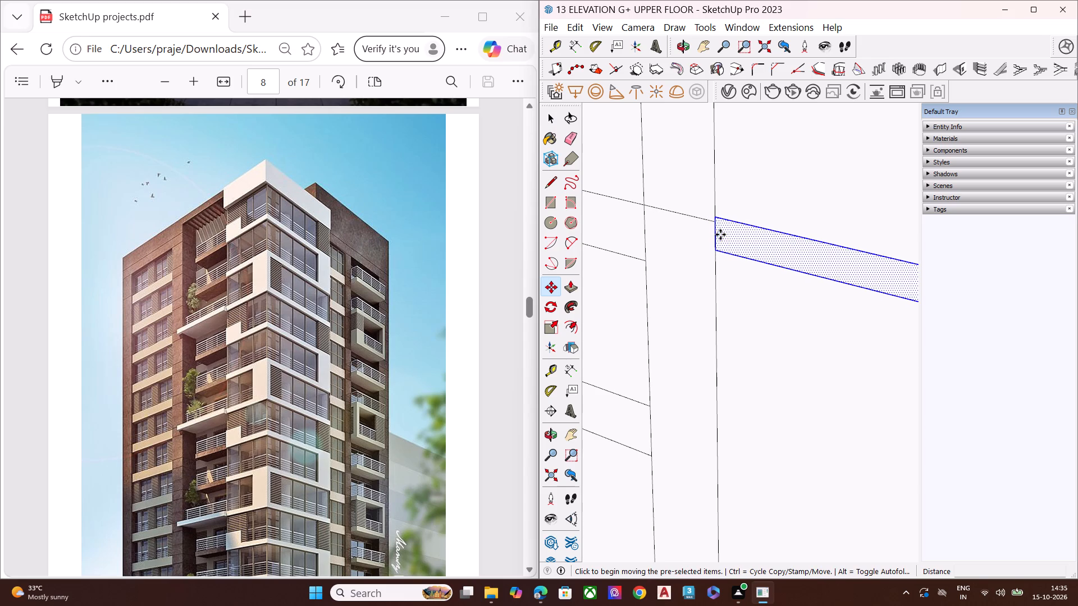
key(ctrl+z)
Copy the flat upper band on the rear part of the facade about 3' 7 3/8" down to the extended line's end.
ctrl+scroll(692, 224, down, 6)
scroll(697, 261, down, 9)
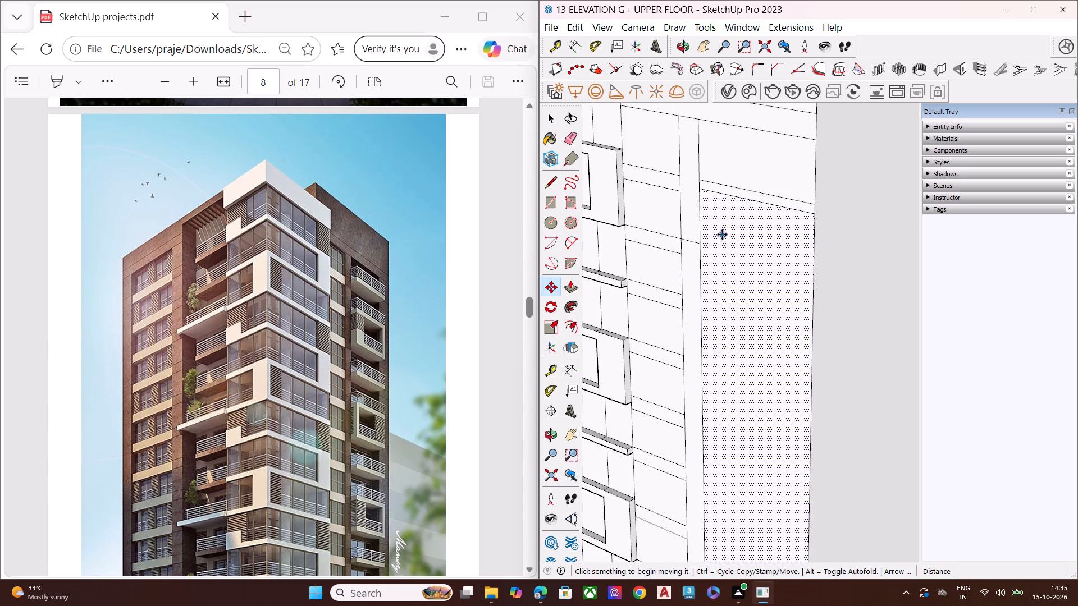
key(space)
double_click(750, 193)
key(m)
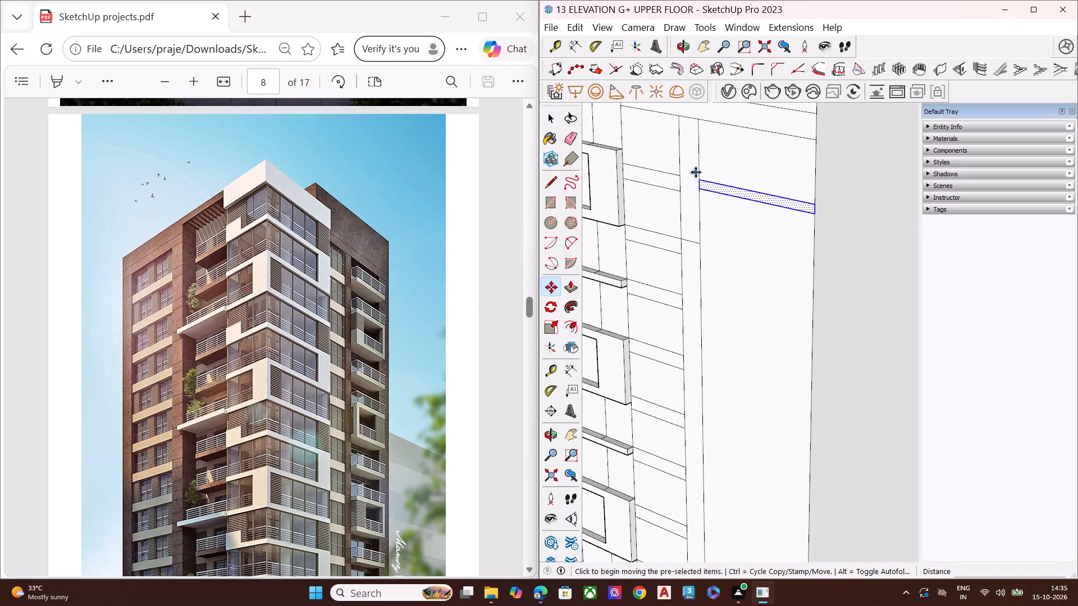
scroll(696, 172, up, 5)
click(702, 186)
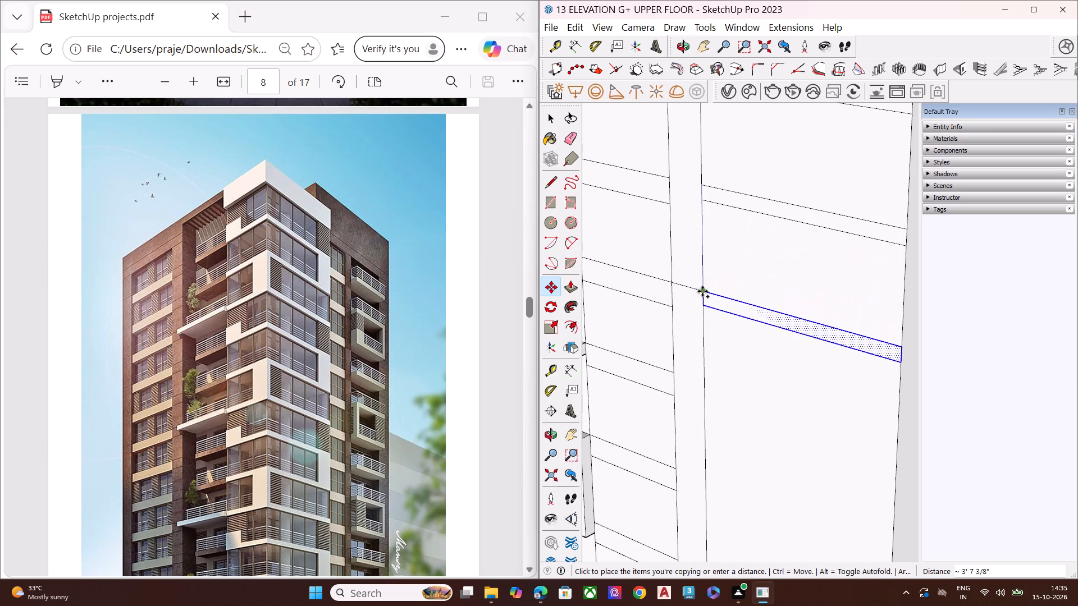
scroll(702, 292, up, 2)
scroll(702, 292, down, 1)
scroll(702, 292, up, 13)
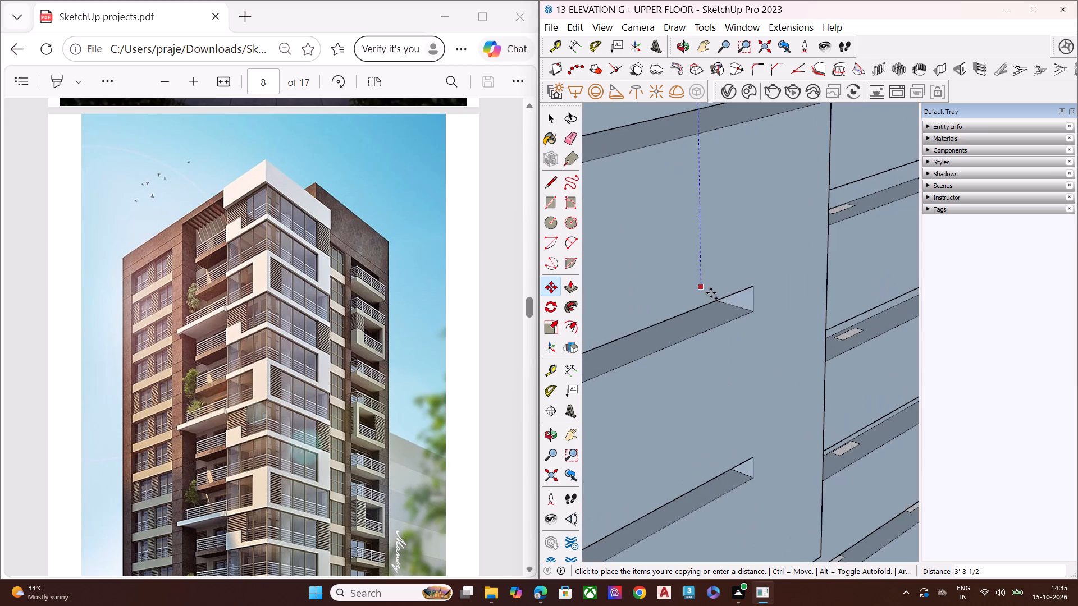
scroll(711, 293, down, 7)
middle_drag(713, 292, 791, 300)
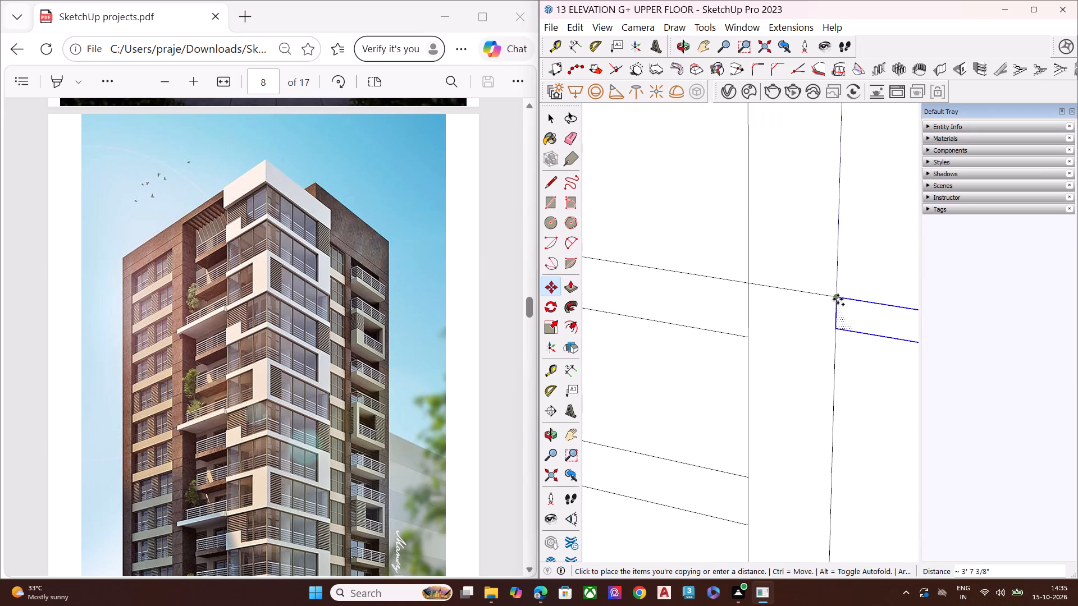
click(838, 299)
key(space)
Examine the whole building and the position of the copied band on the rear part of the side facade.
scroll(692, 268, down, 19)
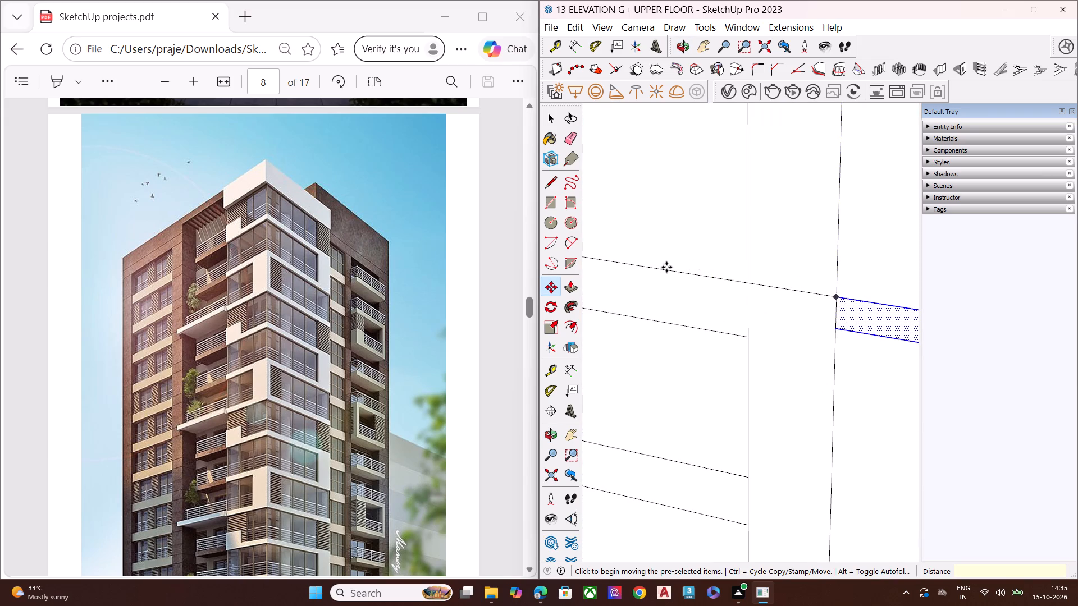
scroll(666, 267, down, 3)
scroll(660, 270, up, 1)
scroll(660, 270, down, 7)
scroll(697, 279, up, 1)
scroll(693, 282, down, 4)
scroll(688, 285, up, 1)
scroll(688, 285, down, 1)
key(space)
scroll(688, 285, down, 13)
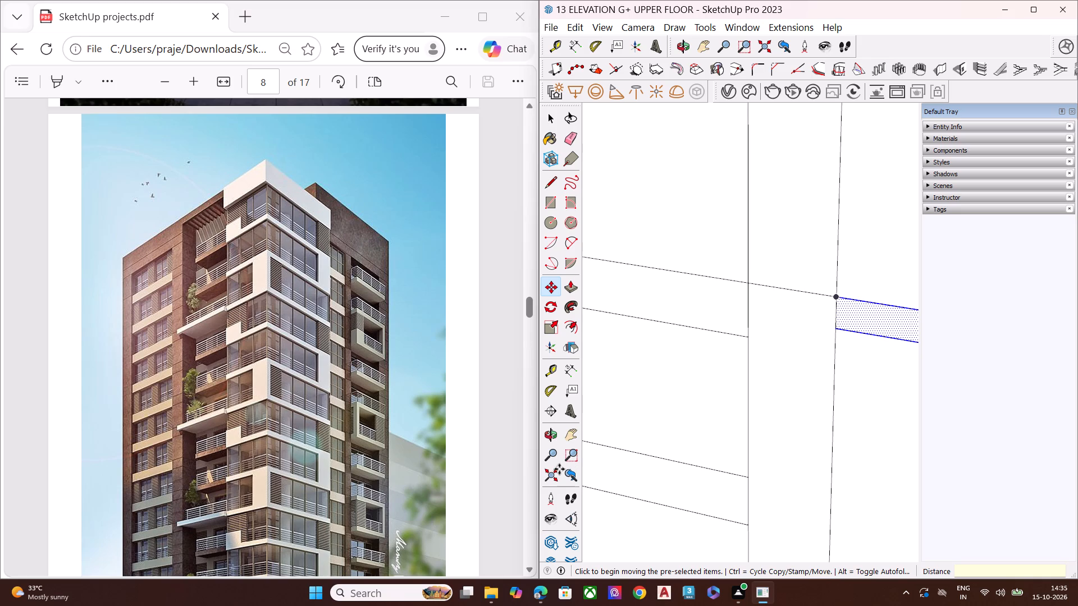
click(554, 477)
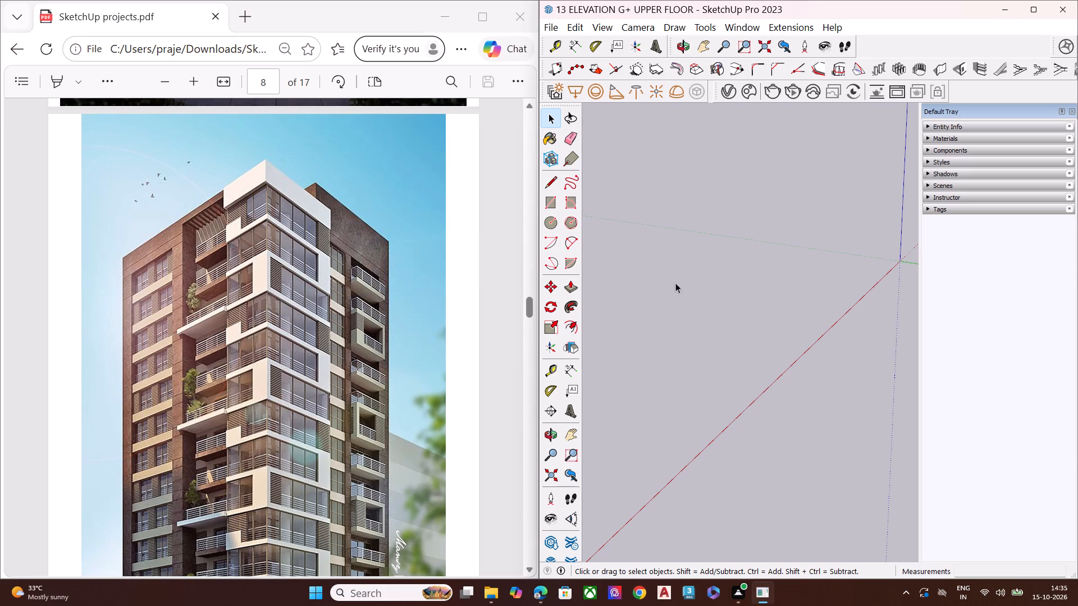
scroll(661, 246, down, 8)
scroll(860, 256, up, 13)
scroll(764, 261, up, 3)
scroll(764, 261, down, 2)
scroll(764, 261, up, 2)
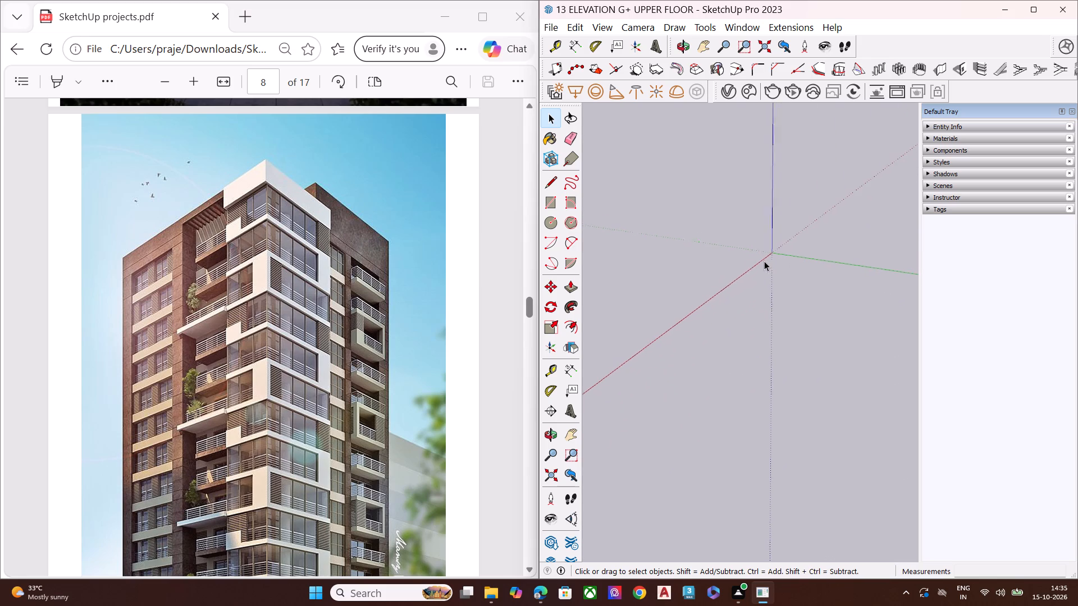
scroll(764, 261, up, 11)
scroll(788, 241, down, 1)
scroll(788, 241, up, 20)
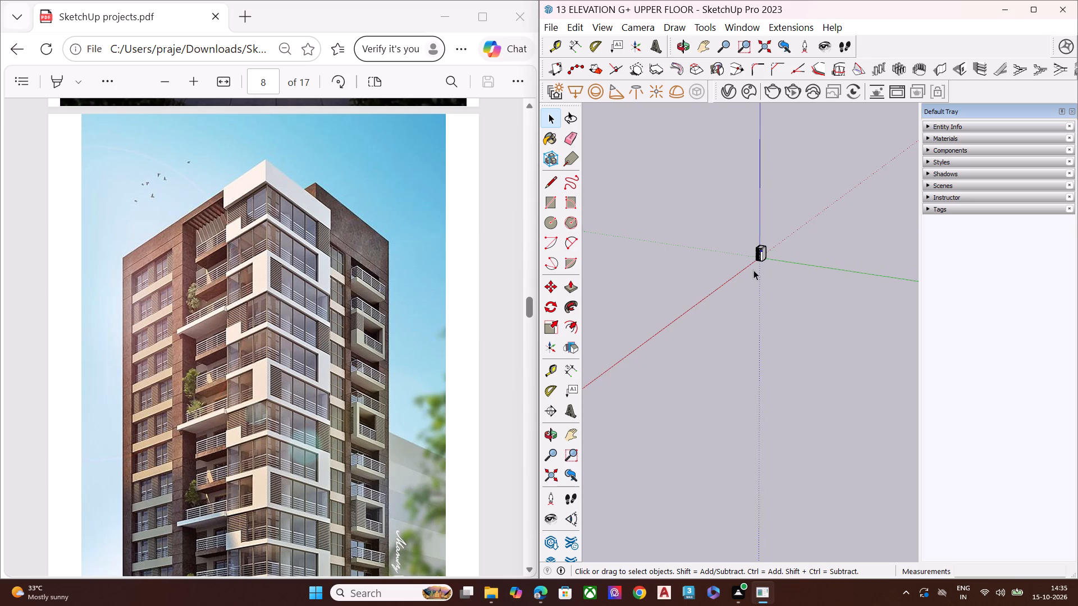
scroll(751, 272, up, 20)
middle_drag(771, 231, 775, 183)
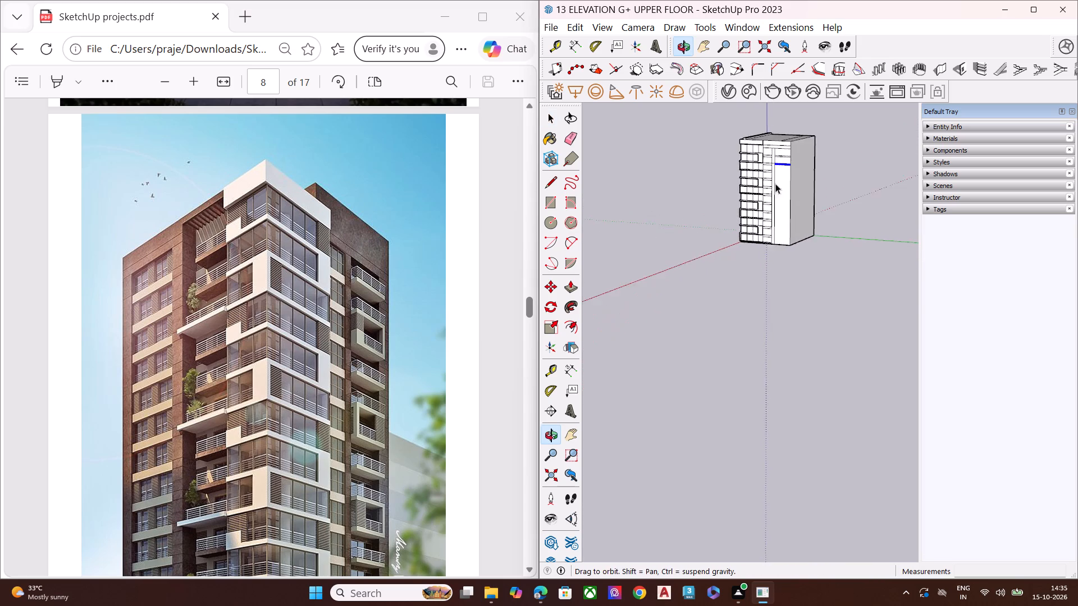
middle_drag(775, 183, 775, 184)
scroll(786, 158, up, 9)
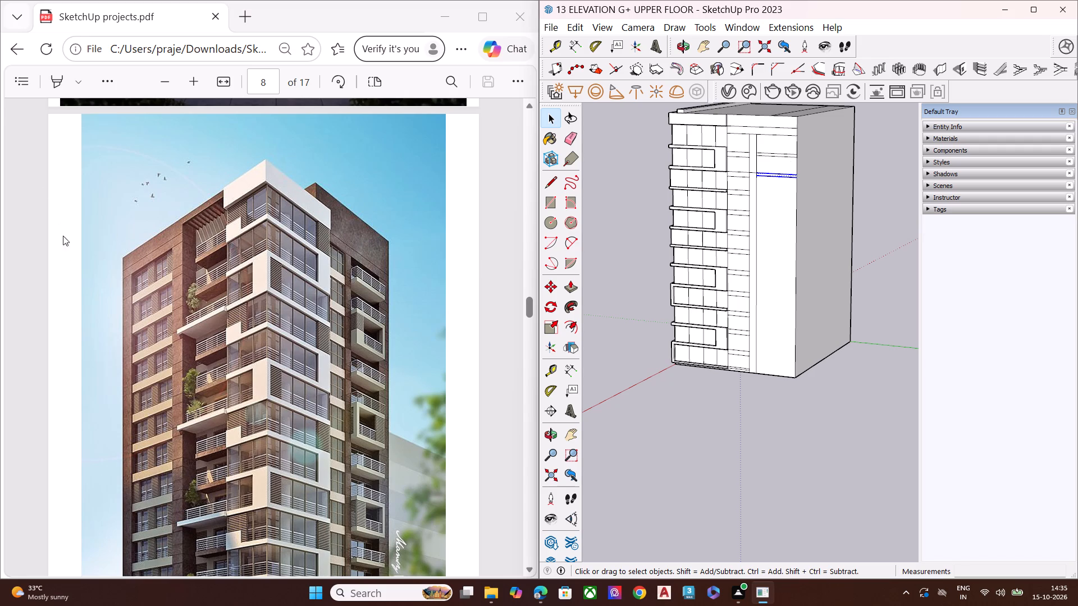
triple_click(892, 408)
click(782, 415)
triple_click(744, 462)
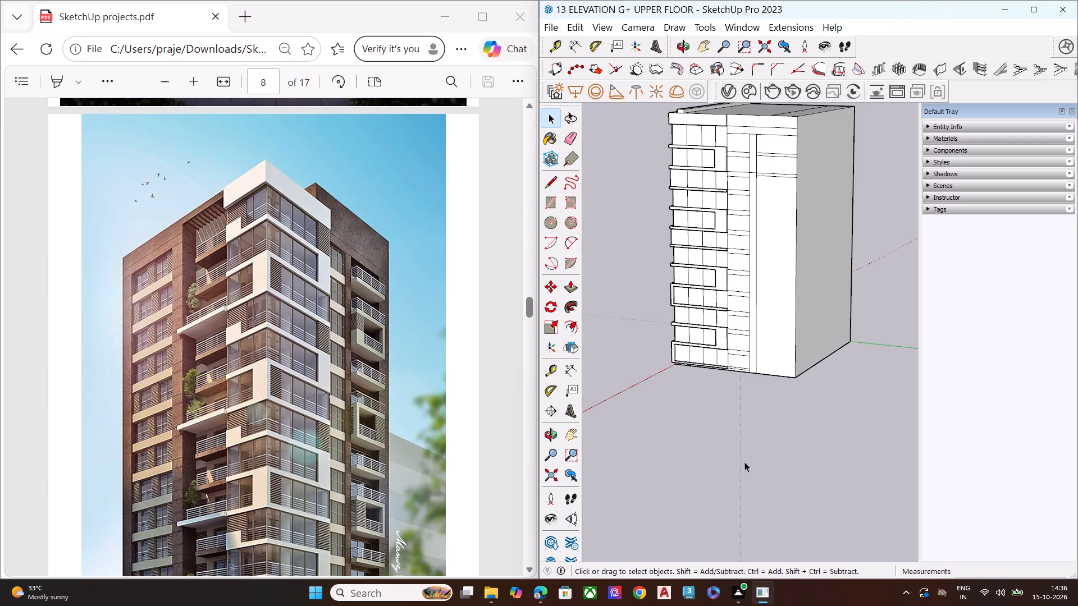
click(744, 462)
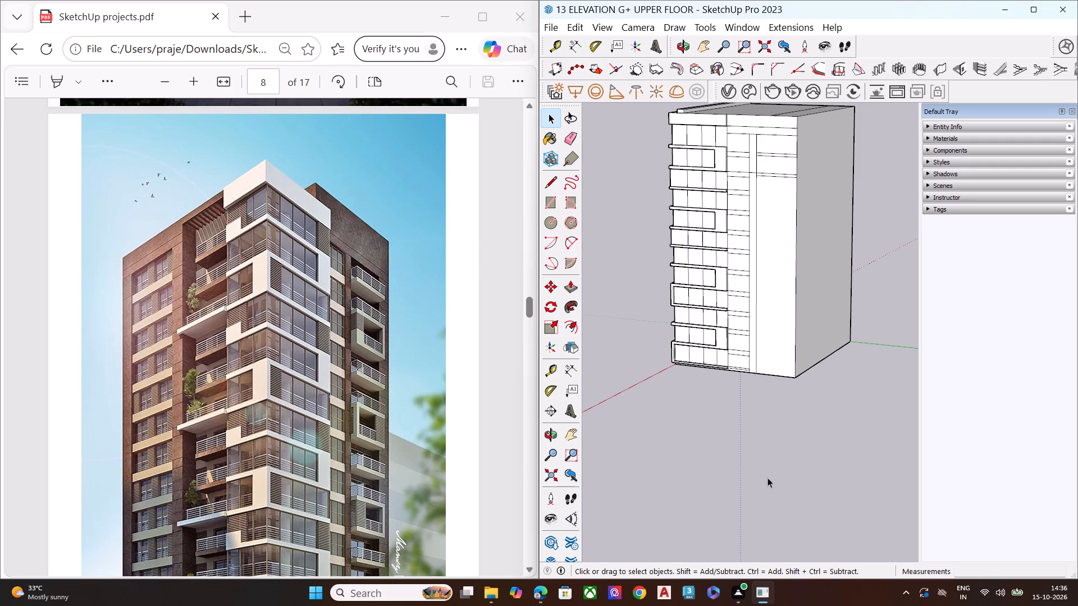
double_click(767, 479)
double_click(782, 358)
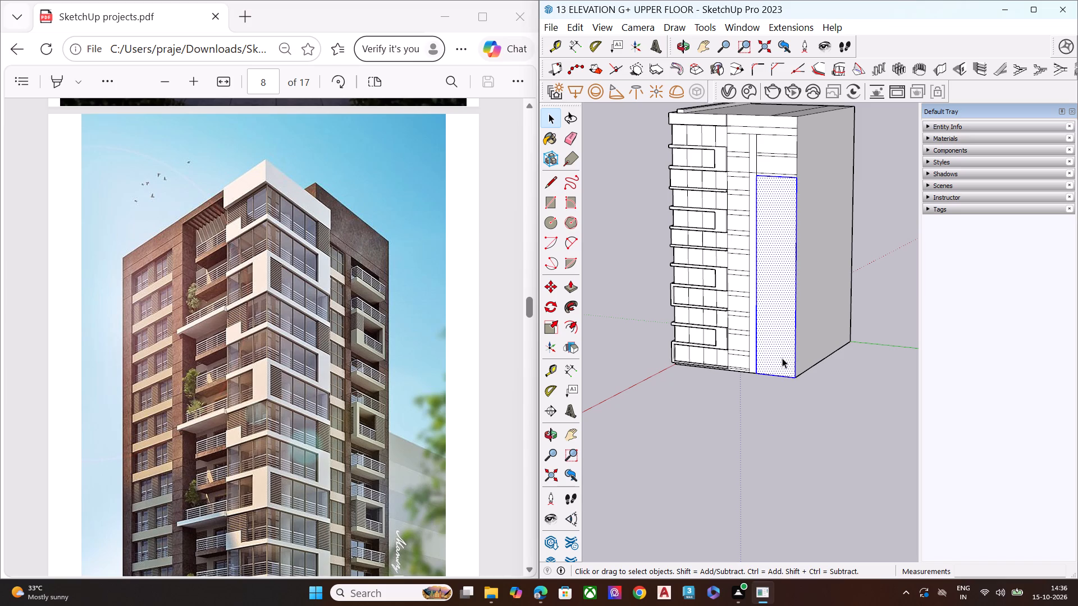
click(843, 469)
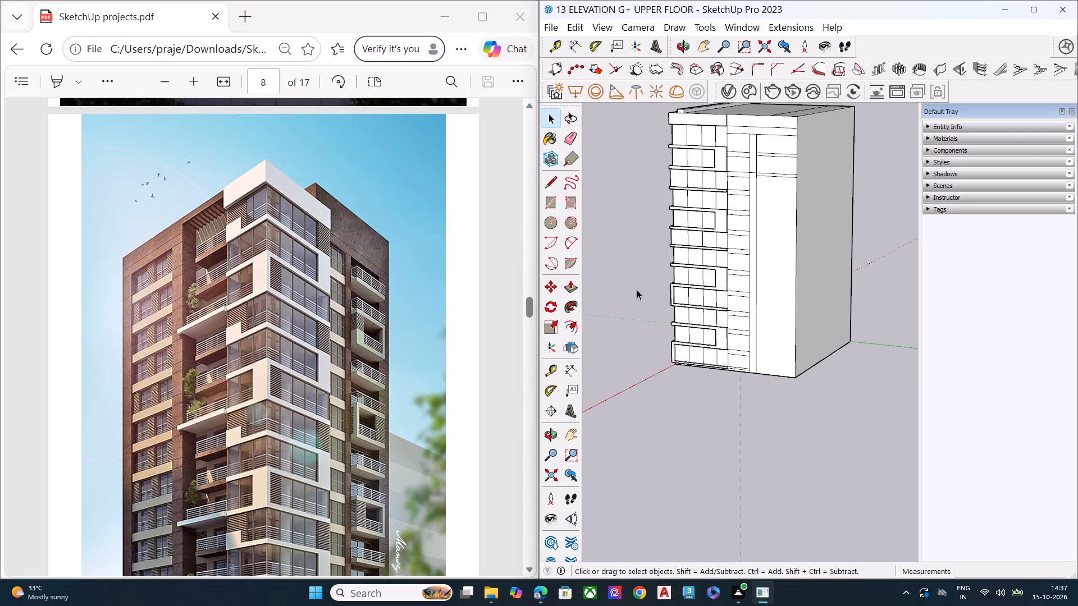
Examine the building model from all sides, comparing its facades with the reference rendering on PDF page 8.
scroll(755, 390, down, 2)
middle_drag(760, 420, 770, 417)
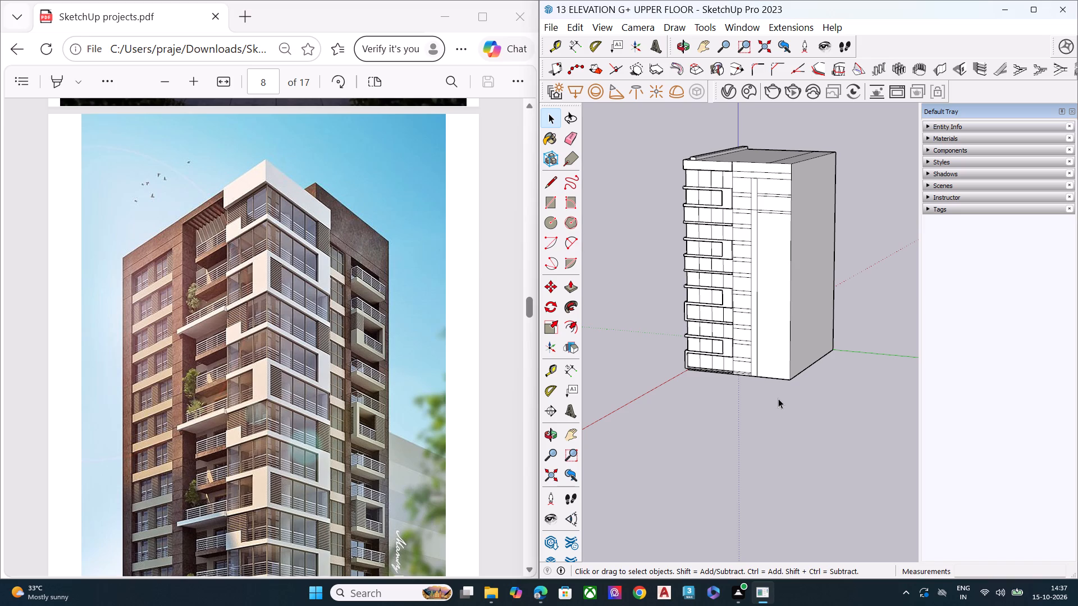
scroll(804, 305, down, 5)
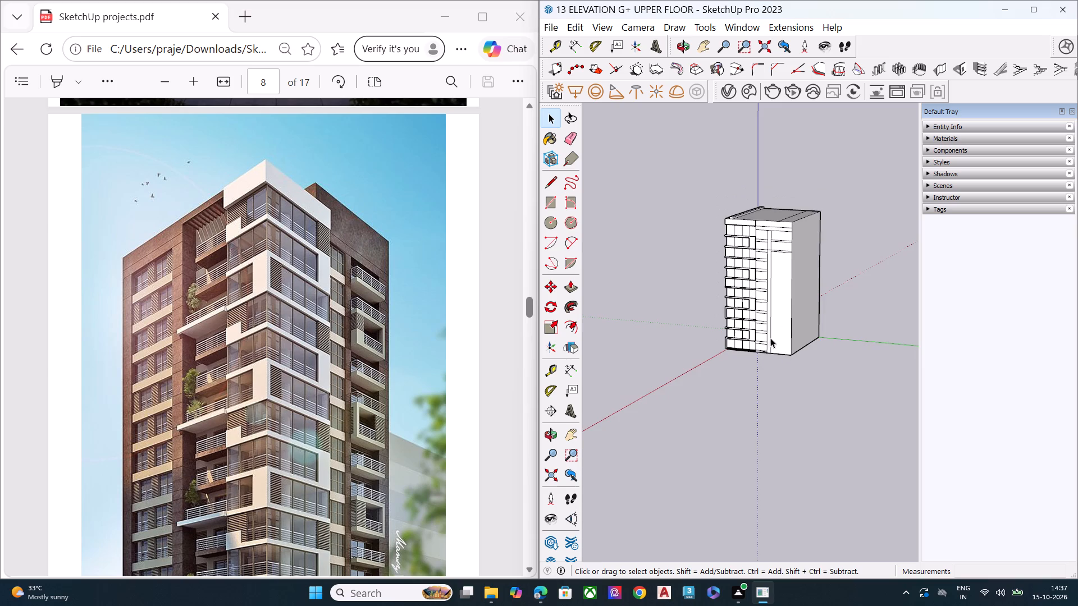
middle_drag(760, 358, 858, 330)
scroll(815, 264, up, 8)
middle_drag(737, 311, 848, 297)
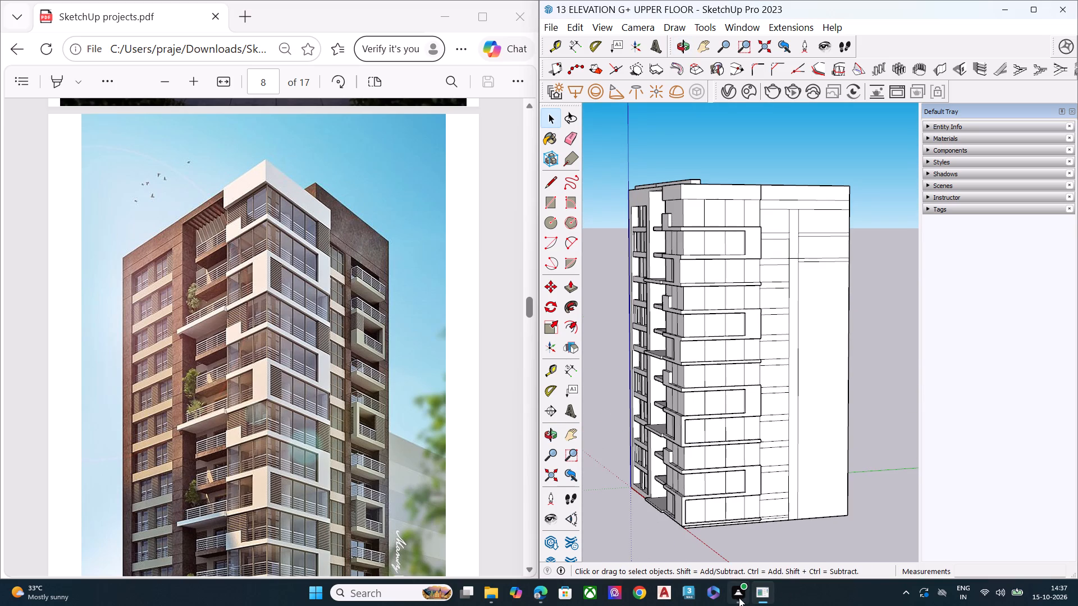
scroll(664, 278, down, 4)
middle_drag(730, 347, 725, 420)
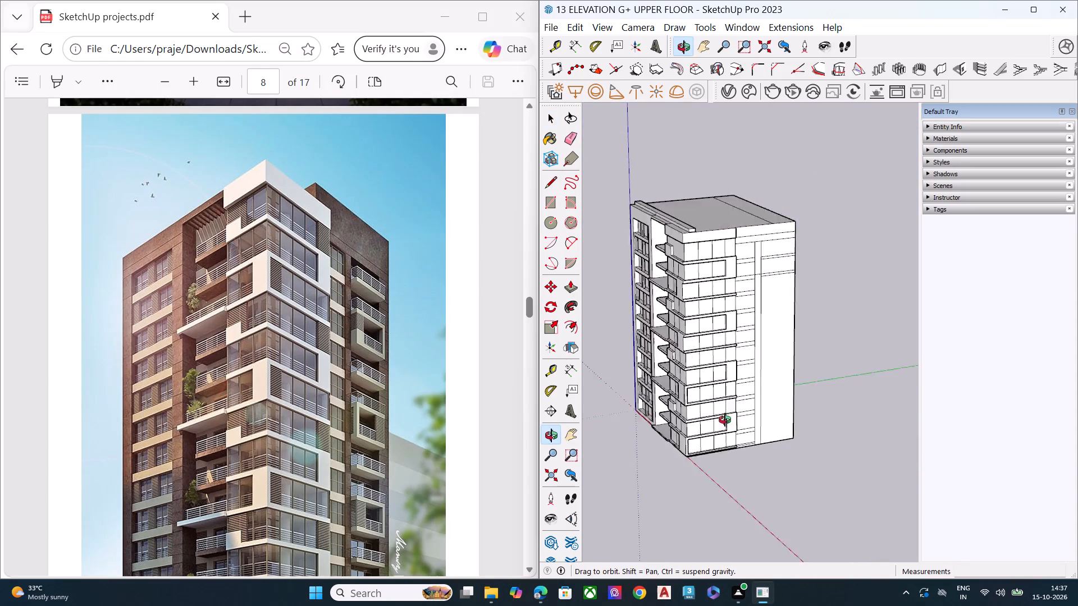
middle_drag(725, 420, 646, 429)
scroll(759, 449, up, 7)
middle_drag(791, 435, 611, 438)
scroll(630, 410, up, 1)
scroll(723, 329, down, 8)
middle_drag(683, 393, 616, 389)
scroll(730, 263, up, 3)
scroll(745, 205, down, 1)
scroll(745, 203, up, 3)
scroll(743, 205, down, 6)
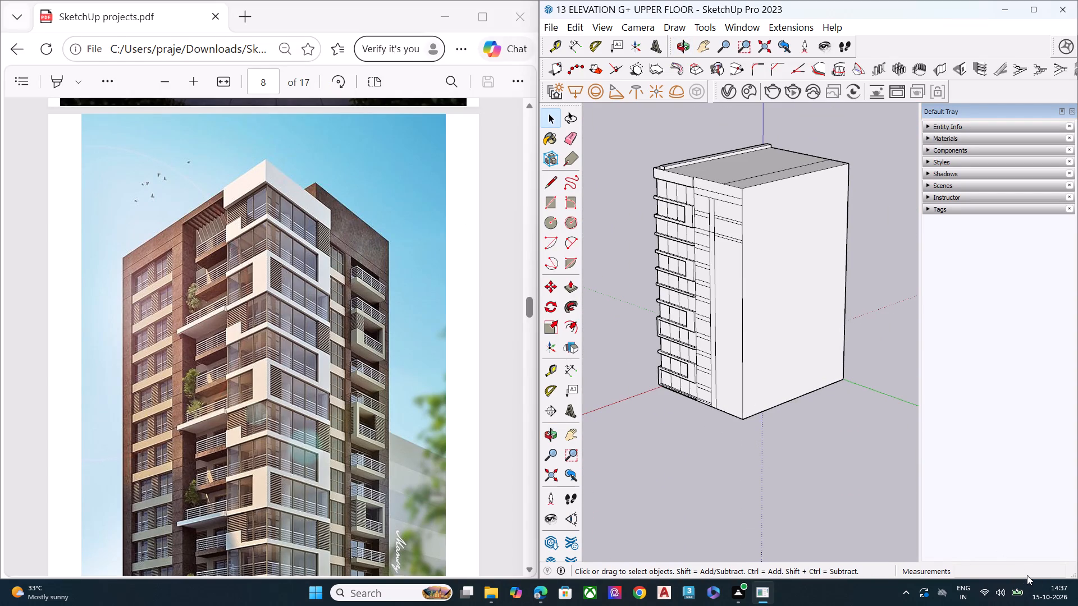
scroll(743, 282, up, 11)
scroll(743, 276, down, 1)
scroll(743, 276, up, 3)
scroll(773, 275, down, 6)
middle_drag(750, 345, 651, 467)
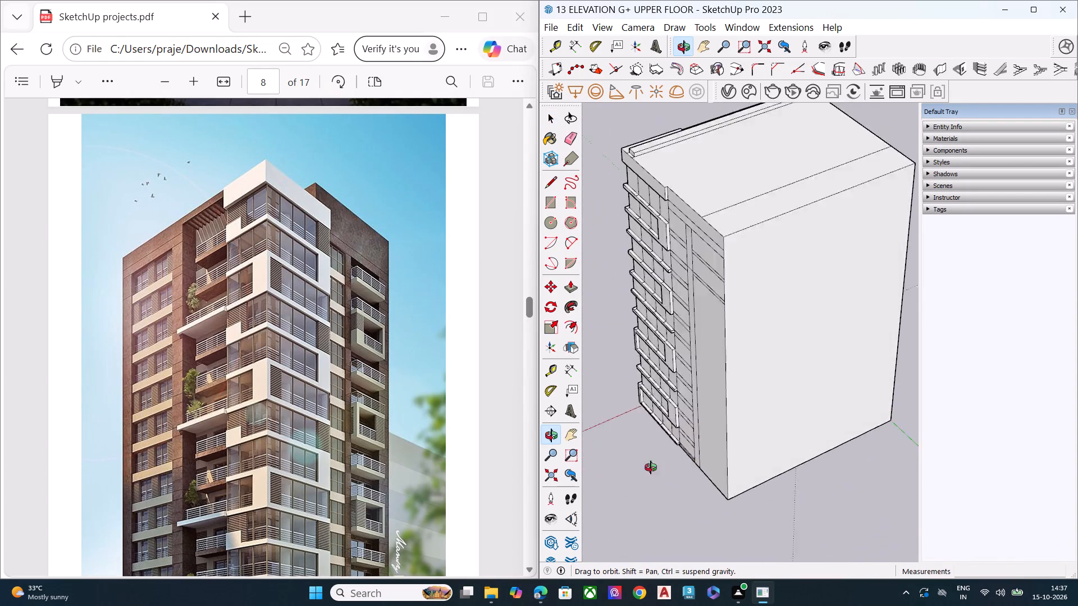
middle_drag(651, 467, 583, 465)
middle_drag(792, 389, 543, 374)
scroll(788, 388, up, 1)
middle_drag(775, 353, 558, 305)
scroll(567, 304, down, 1)
middle_drag(777, 326, 537, 309)
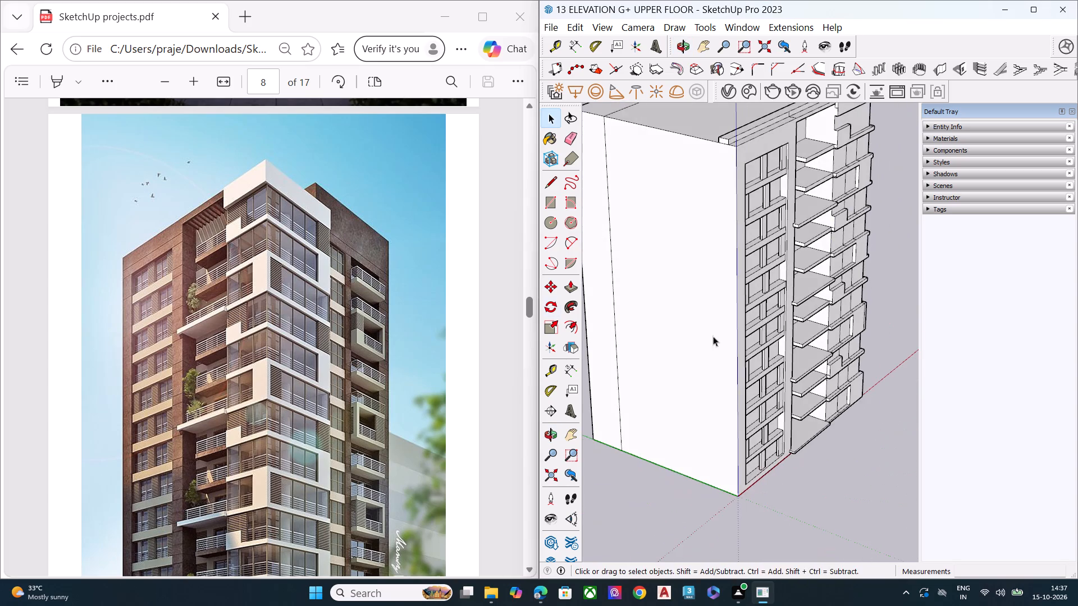
middle_drag(762, 357, 627, 326)
scroll(678, 322, down, 5)
middle_drag(716, 384, 596, 243)
scroll(766, 417, up, 7)
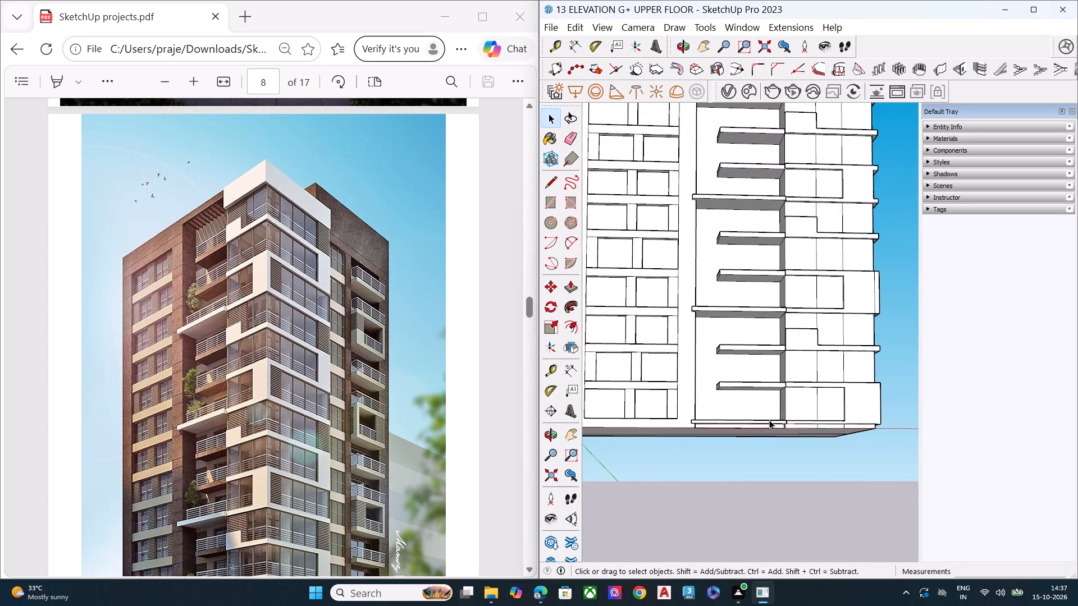
scroll(700, 435, up, 1)
middle_drag(700, 433, 864, 335)
scroll(775, 356, down, 9)
middle_drag(727, 302, 575, 475)
middle_drag(714, 394, 592, 394)
middle_click(581, 394)
middle_drag(814, 395, 536, 393)
middle_drag(844, 396, 692, 400)
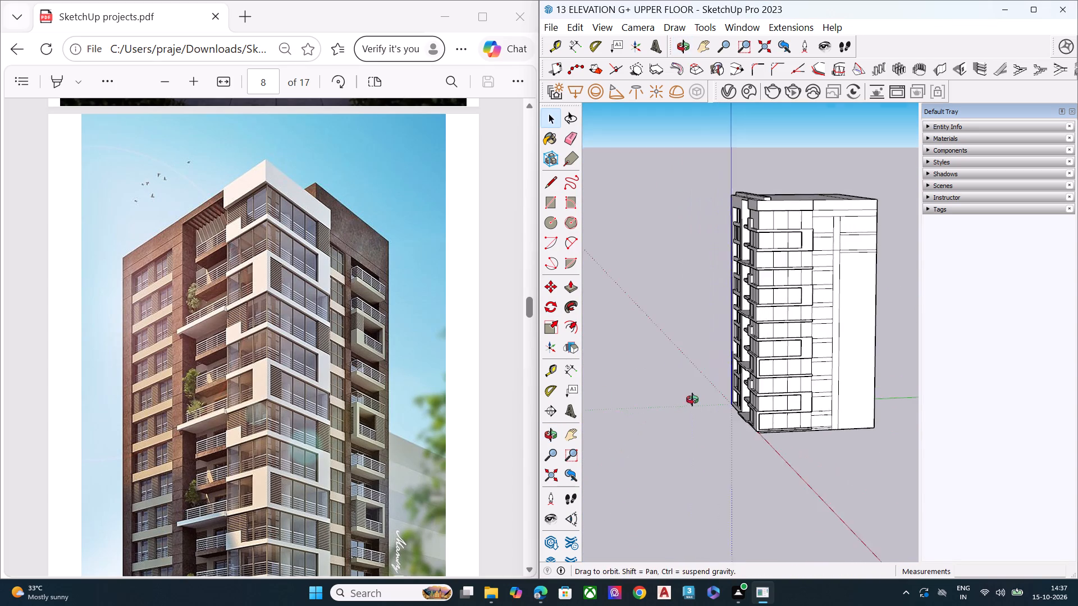
middle_drag(692, 400, 525, 400)
middle_drag(872, 407, 559, 412)
middle_drag(881, 421, 524, 428)
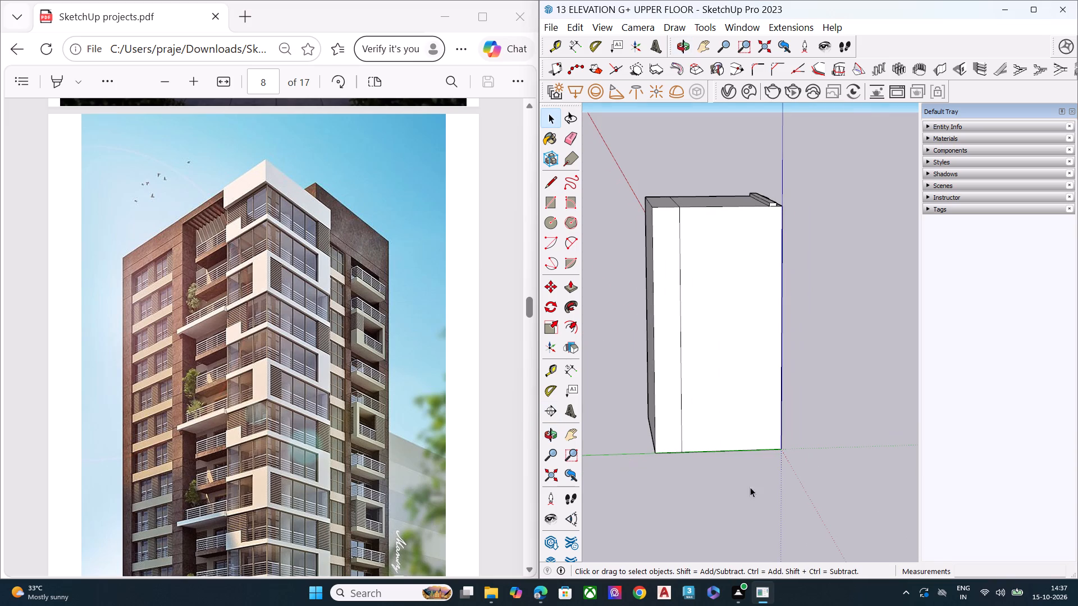
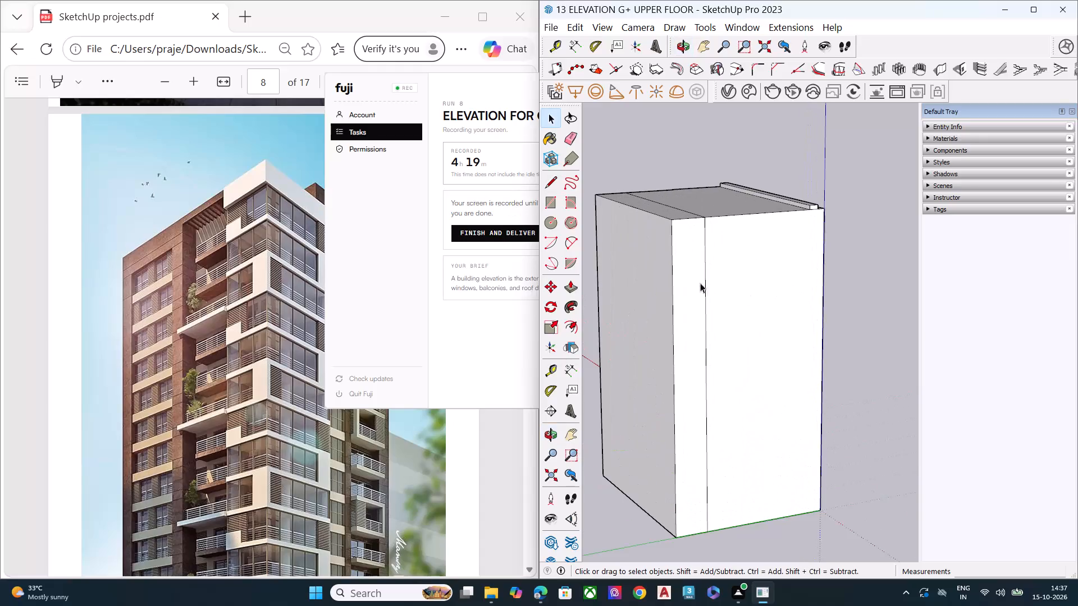
Examine the rear section of the side facade and its upper corner where the band lines meet the blank rear wall.
middle_drag(663, 265, 860, 379)
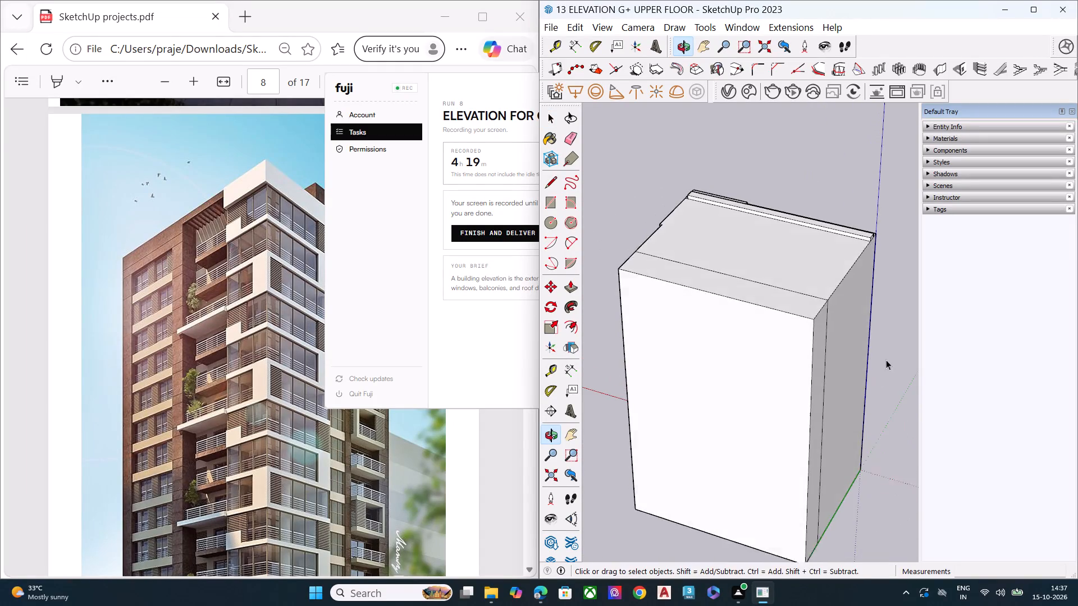
scroll(850, 352, down, 1)
middle_drag(661, 313, 1041, 309)
scroll(779, 296, up, 9)
middle_drag(793, 278, 795, 316)
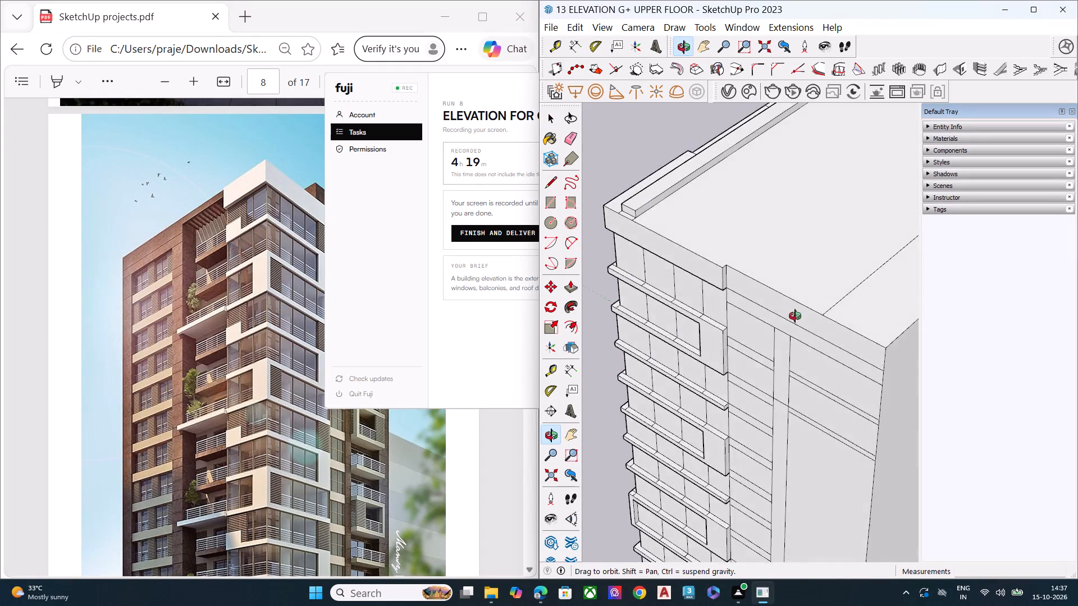
middle_drag(795, 316, 668, 271)
scroll(704, 270, up, 19)
scroll(710, 314, down, 2)
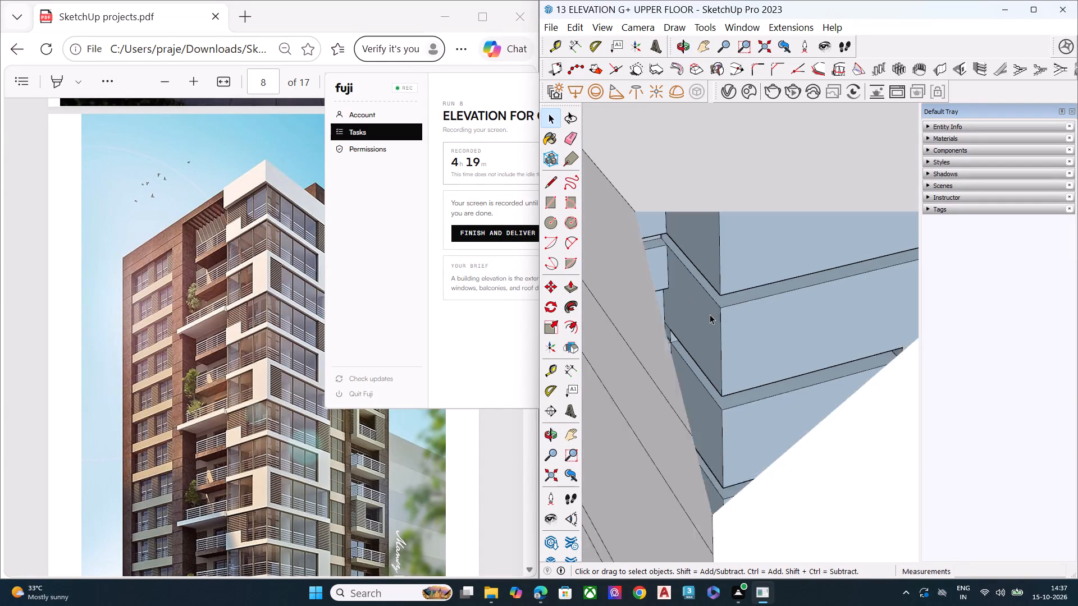
scroll(710, 314, down, 1)
scroll(710, 314, up, 2)
scroll(710, 314, down, 12)
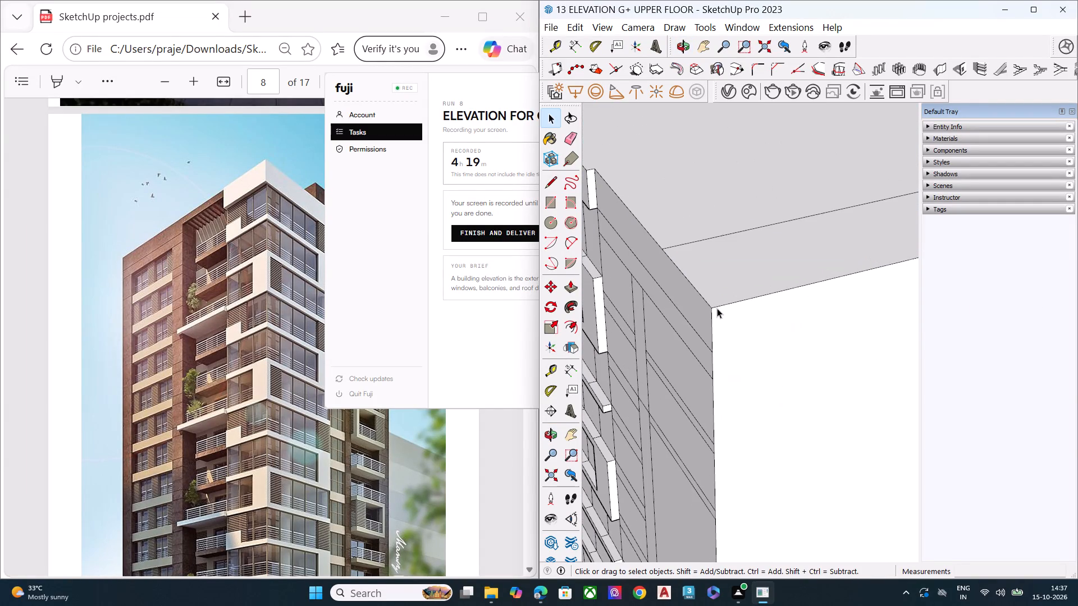
scroll(717, 308, up, 1)
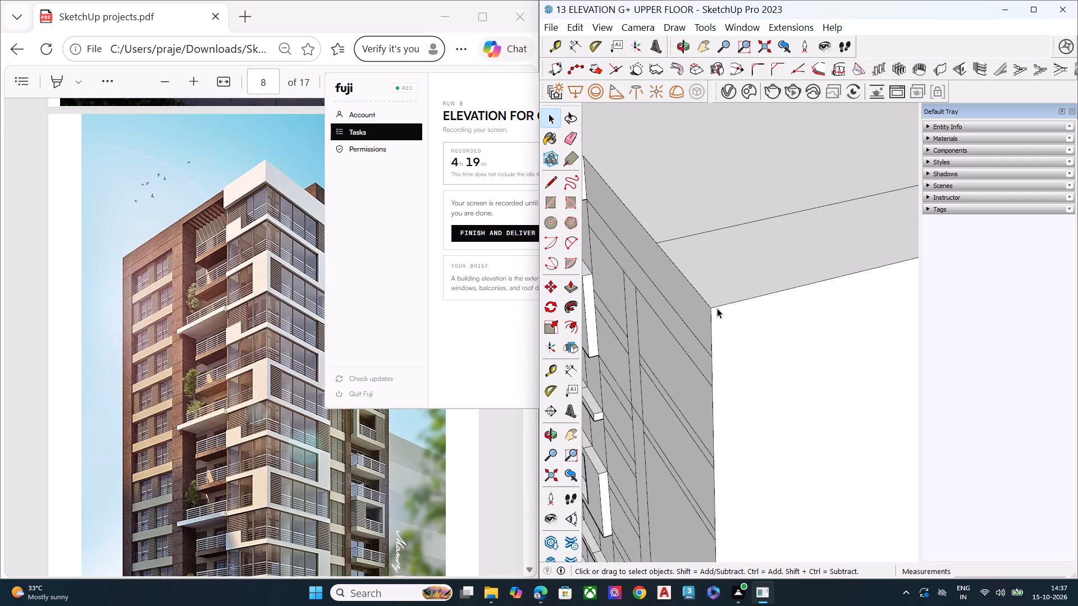
scroll(717, 308, up, 1)
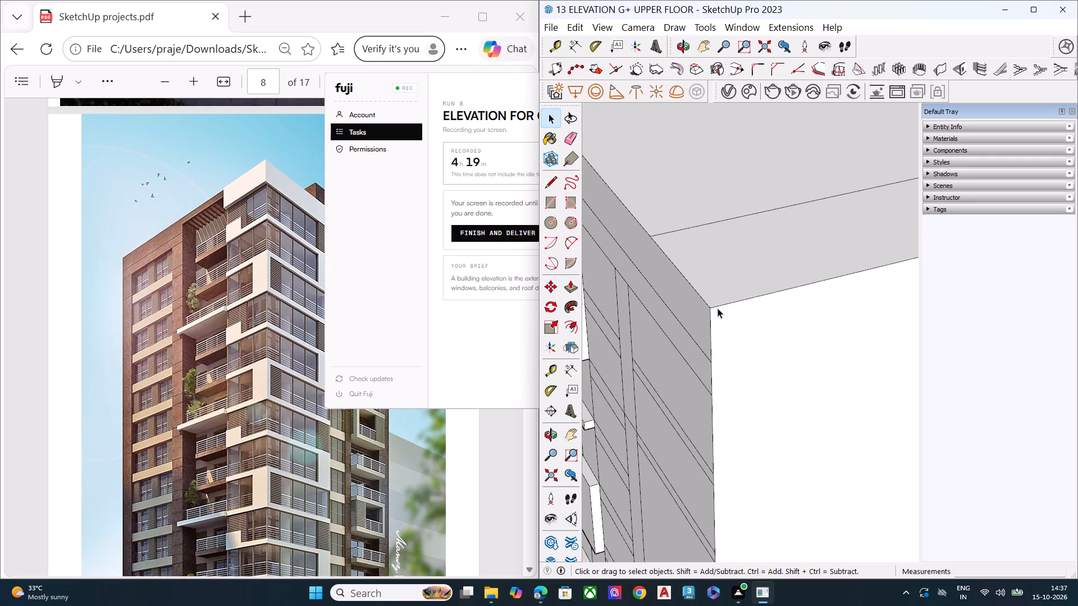
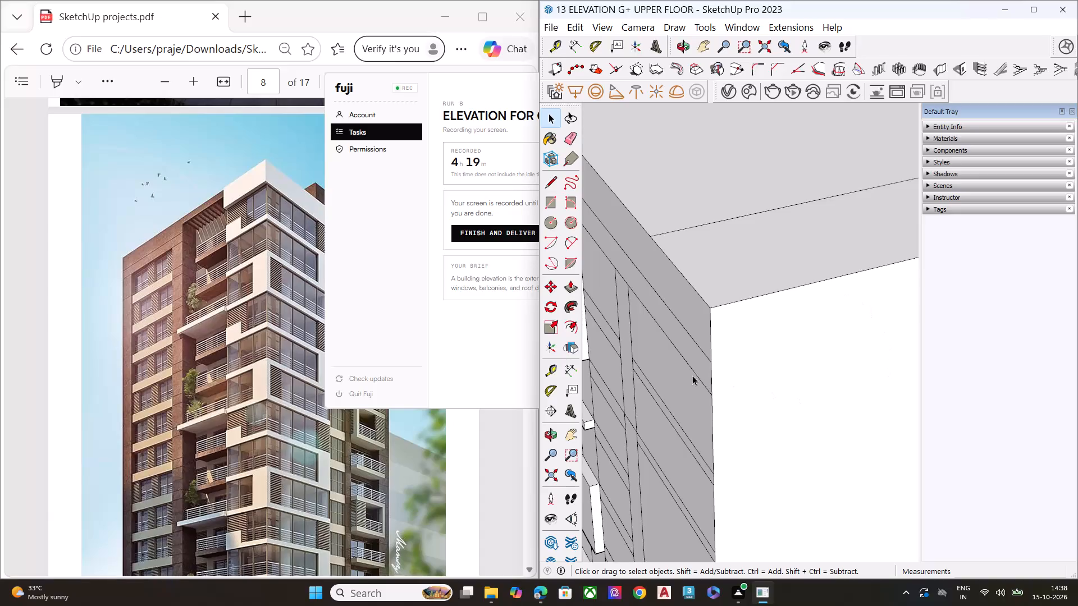
Examine the side facade's rear section, its band lines and the roof edge from several angles.
scroll(692, 375, down, 7)
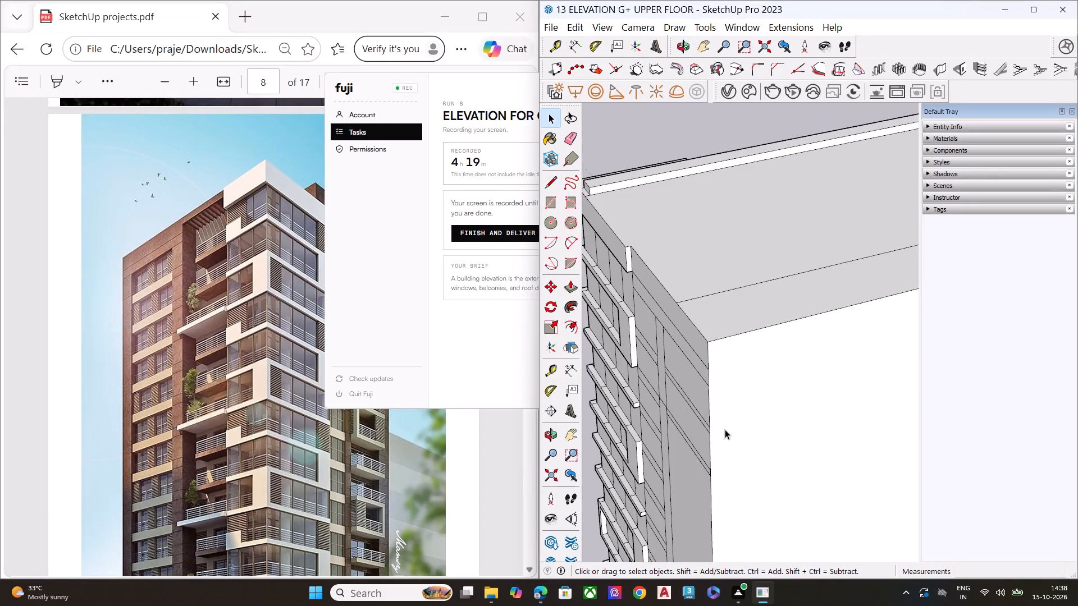
middle_drag(728, 422, 790, 310)
scroll(790, 310, up, 2)
scroll(759, 337, down, 2)
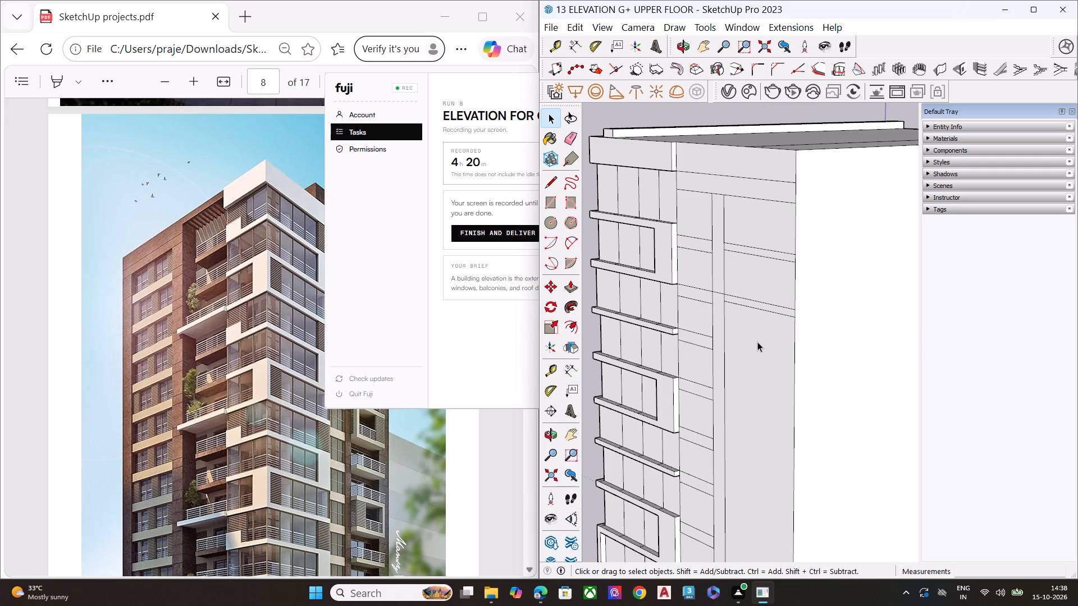
scroll(757, 342, down, 3)
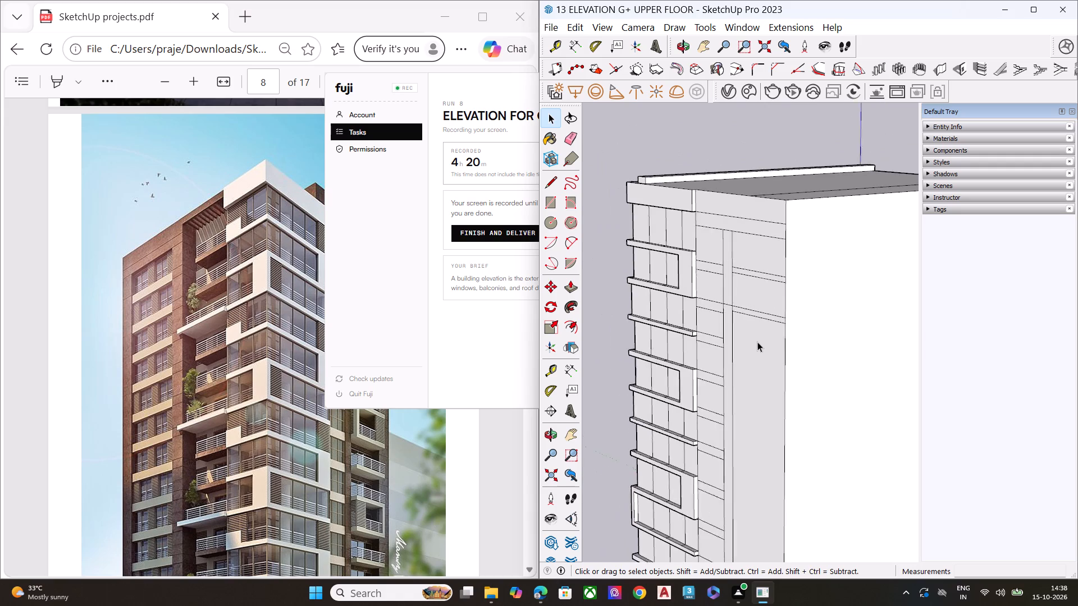
scroll(757, 342, down, 1)
middle_drag(759, 367, 890, 339)
middle_drag(733, 332, 931, 452)
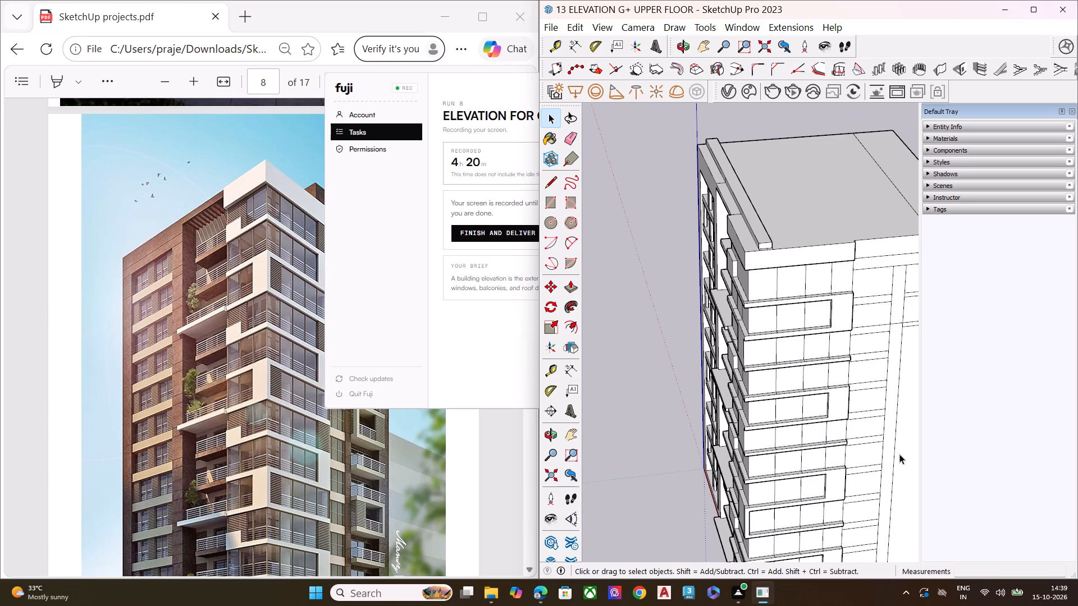
scroll(901, 451, up, 1)
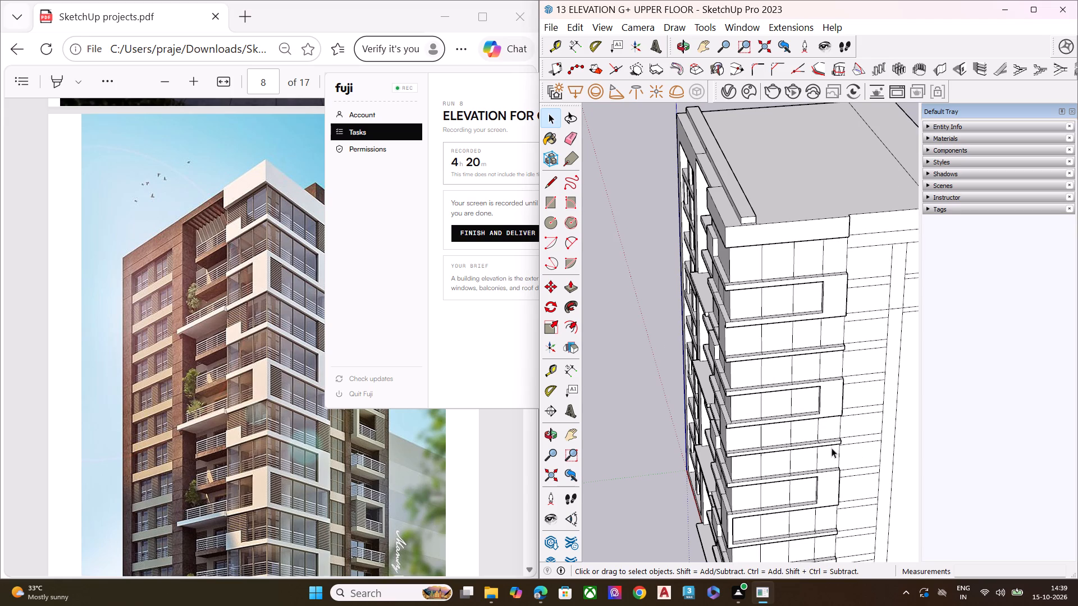
scroll(741, 329, down, 1)
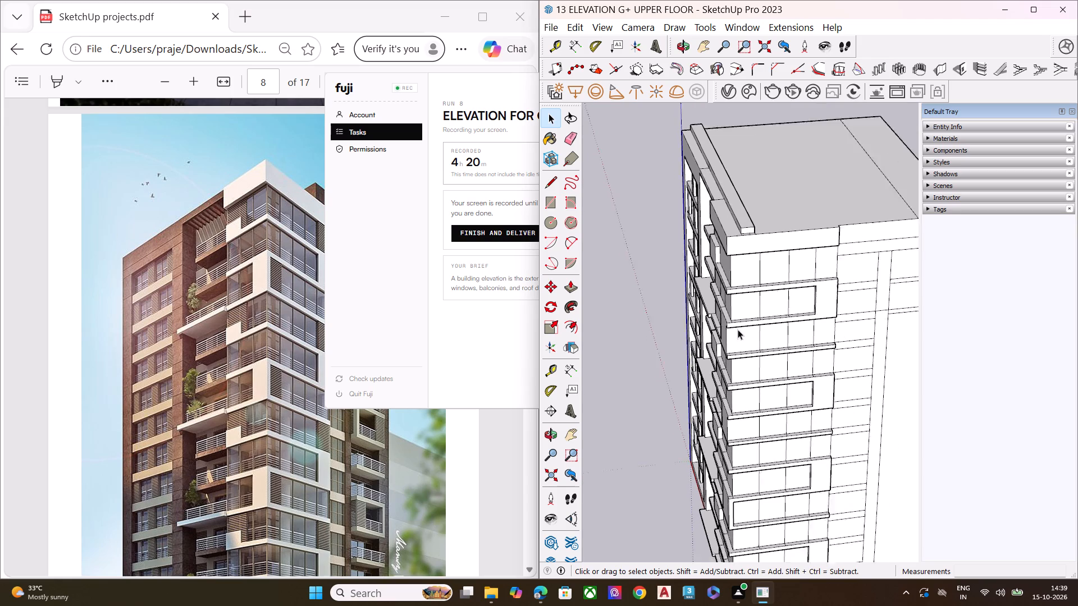
scroll(738, 329, down, 3)
middle_drag(665, 348, 737, 241)
key(space)
scroll(739, 321, down, 5)
middle_drag(779, 357, 738, 409)
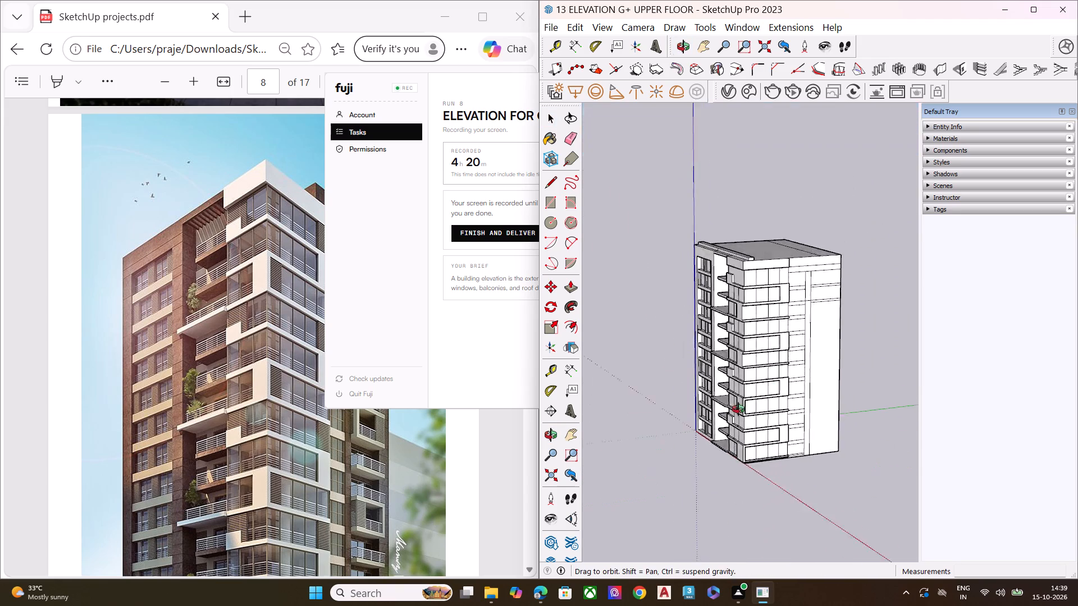
middle_drag(738, 409, 655, 465)
scroll(853, 265, up, 7)
scroll(796, 288, down, 6)
middle_drag(725, 402, 626, 370)
scroll(641, 372, up, 8)
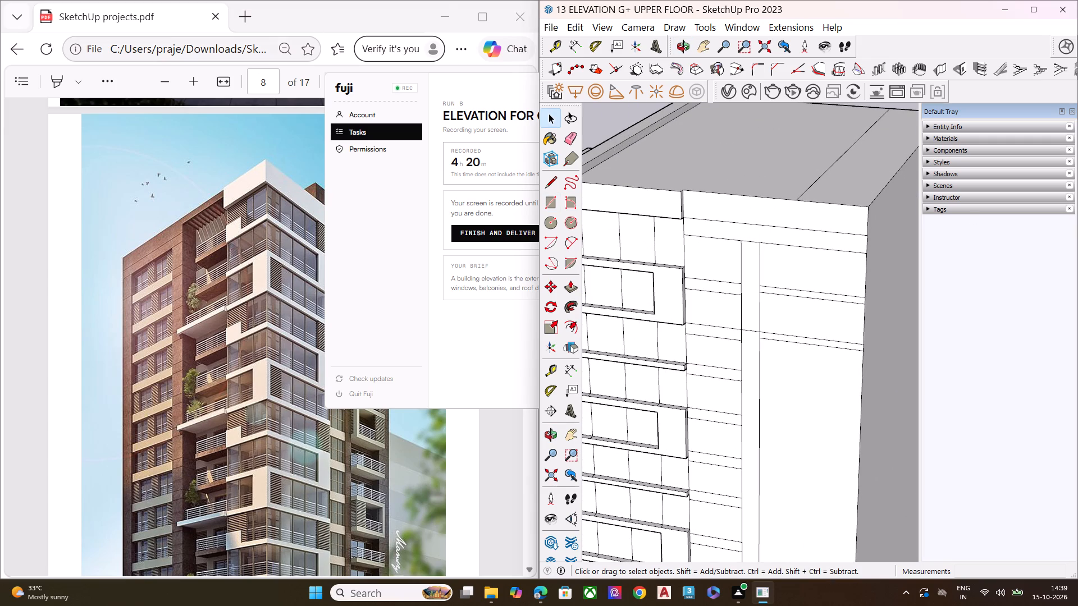
Check the lower floors of the tower on PDF page 8 and compare them with the rear section's band layout.
click(284, 34)
scroll(260, 197, down, 2)
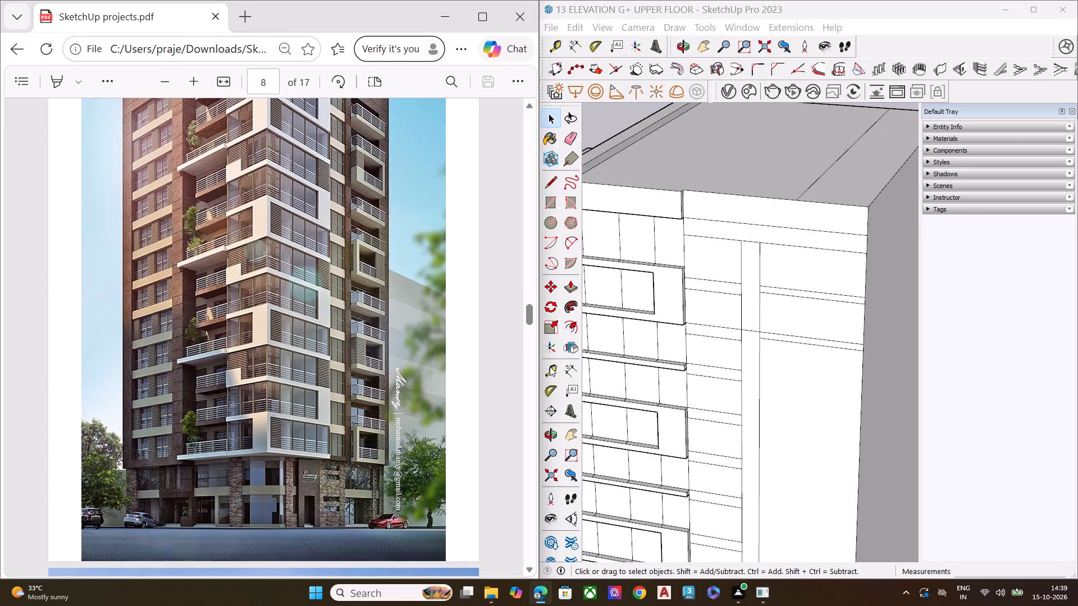
scroll(609, 365, down, 6)
scroll(671, 384, down, 2)
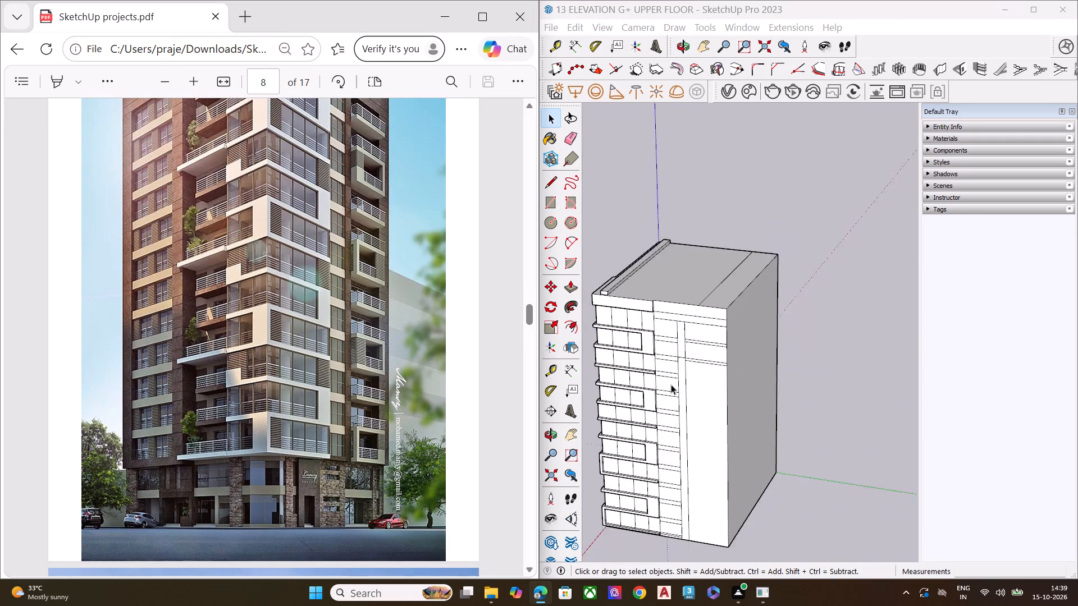
scroll(671, 384, down, 3)
scroll(681, 497, up, 6)
middle_drag(687, 468, 690, 458)
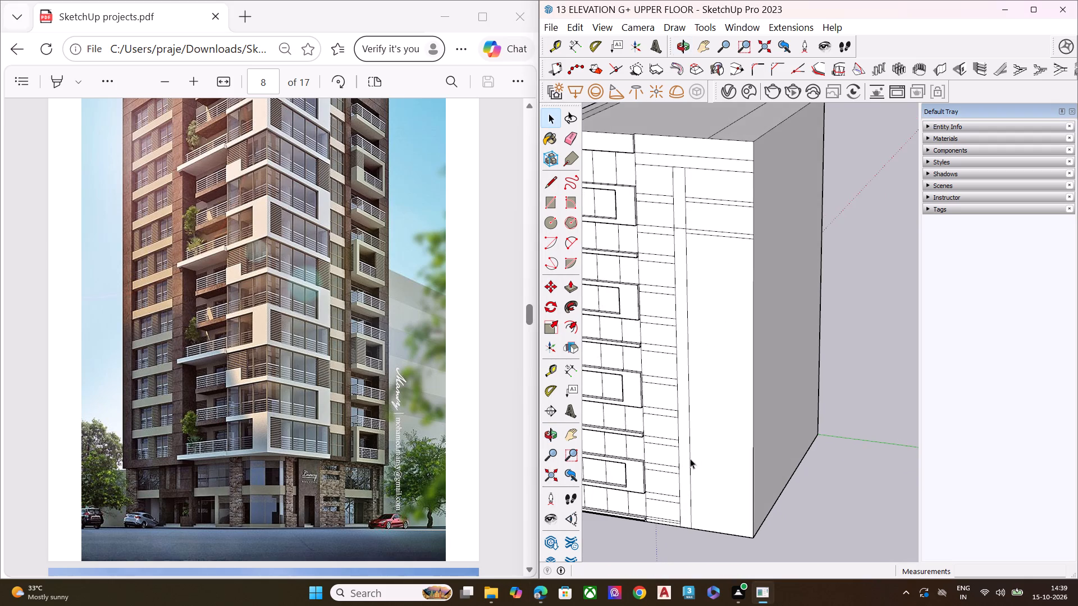
scroll(676, 484, up, 7)
scroll(607, 487, down, 4)
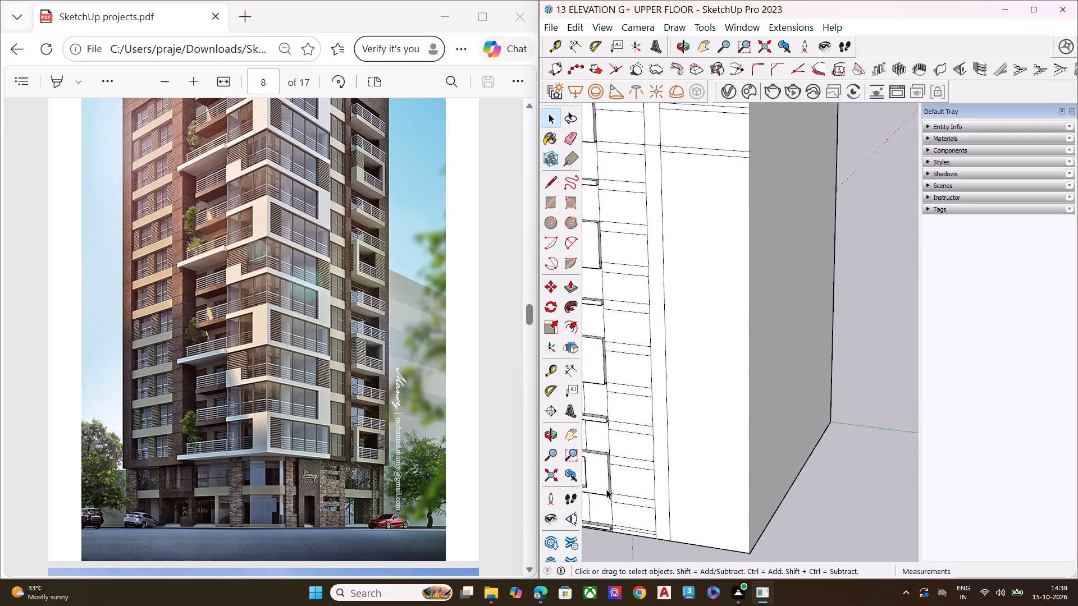
scroll(606, 489, down, 3)
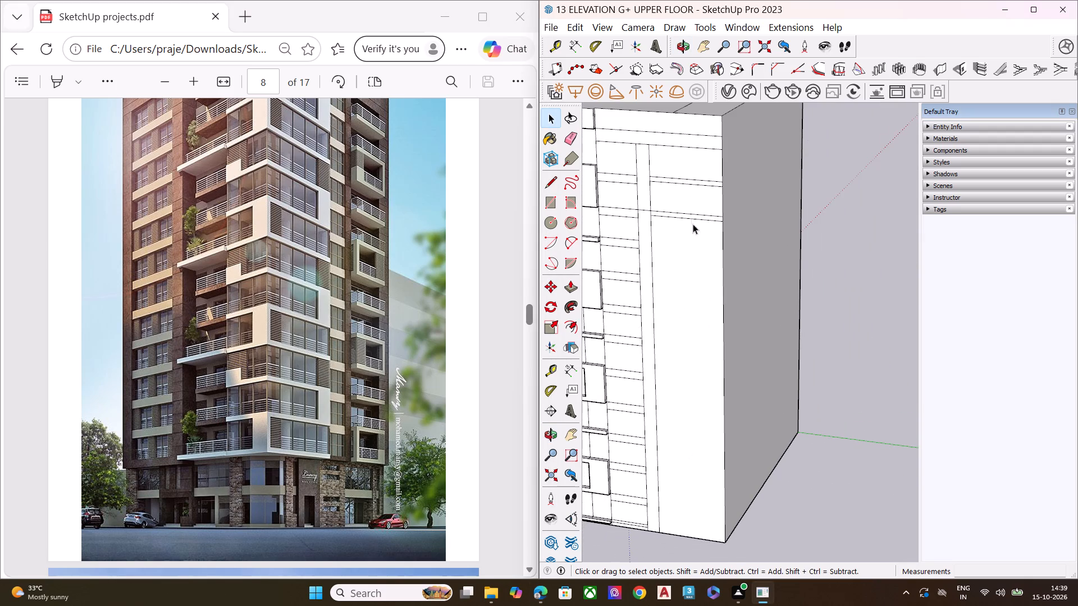
Copy the lowest existing band in the rear bay straight down about 33' 6" along the bay's vertical edge.
double_click(691, 217)
scroll(691, 217, up, 7)
double_click(674, 213)
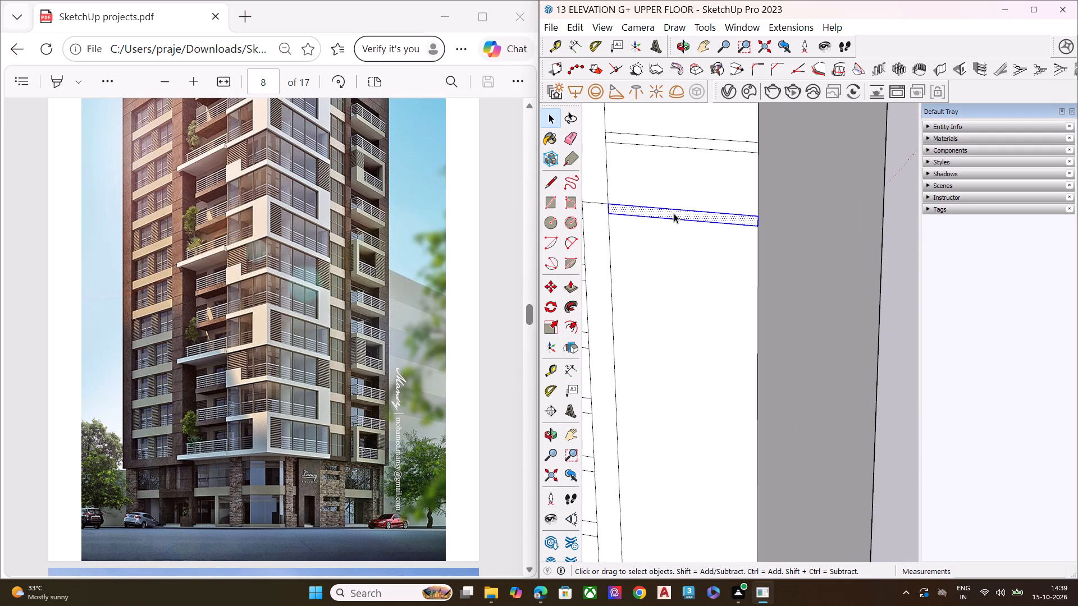
key(m)
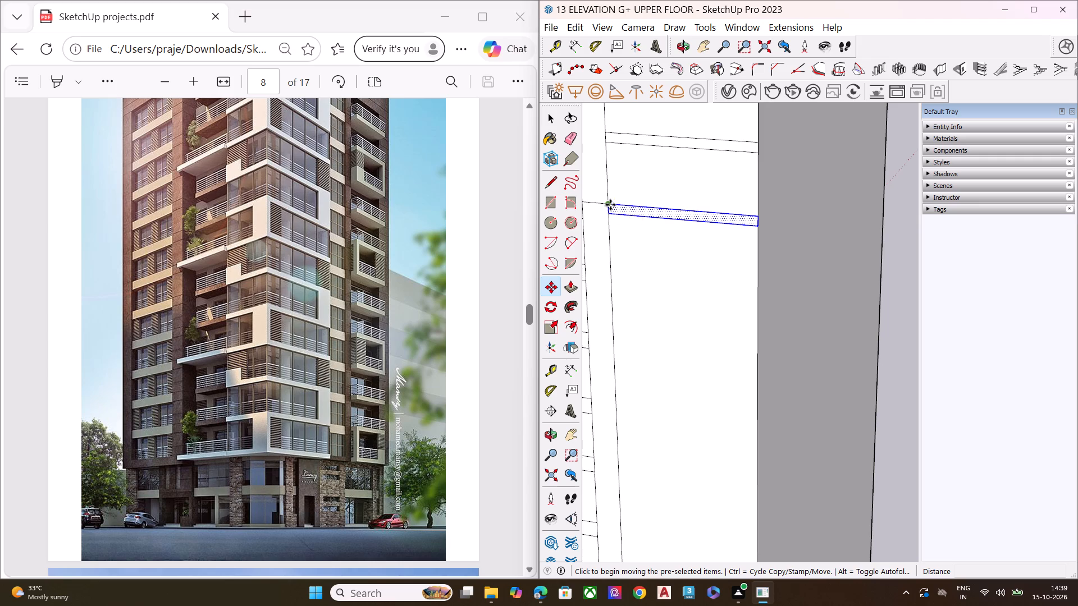
click(610, 205)
scroll(638, 209, down, 7)
scroll(667, 345, down, 5)
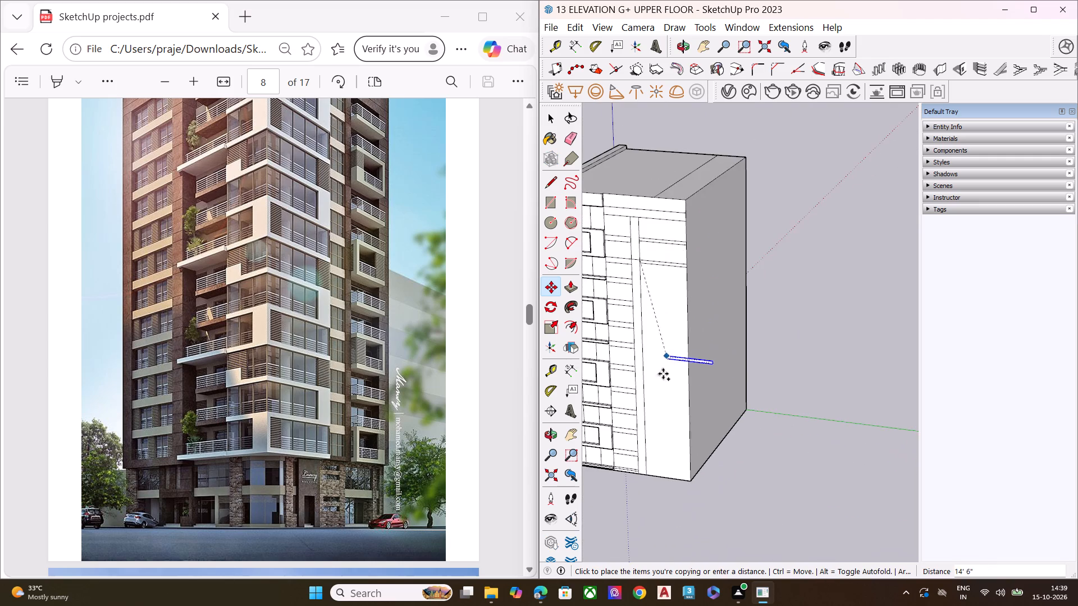
scroll(652, 452, up, 13)
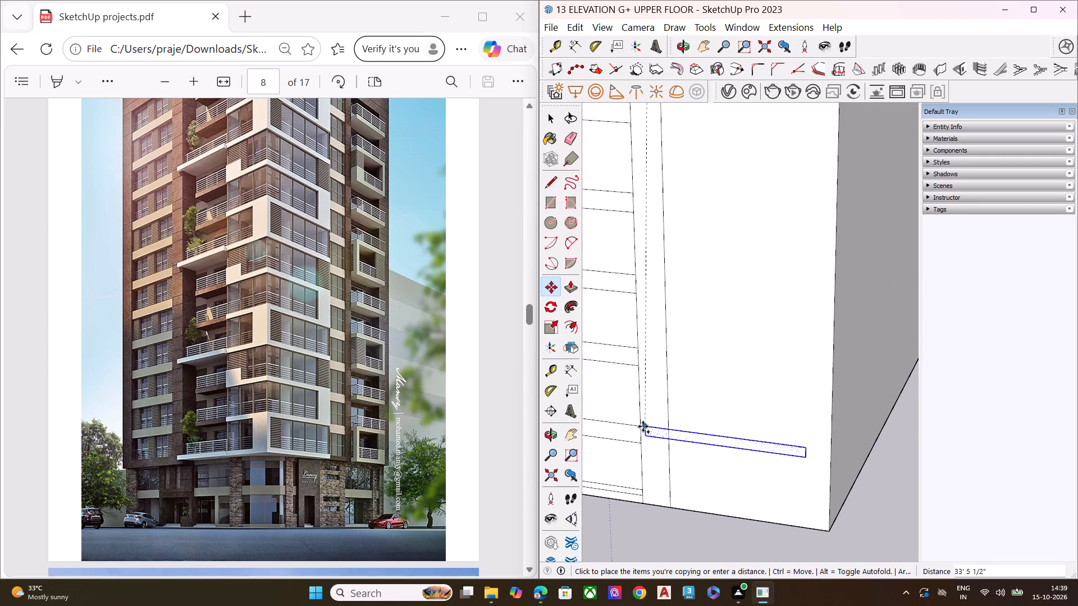
click(666, 430)
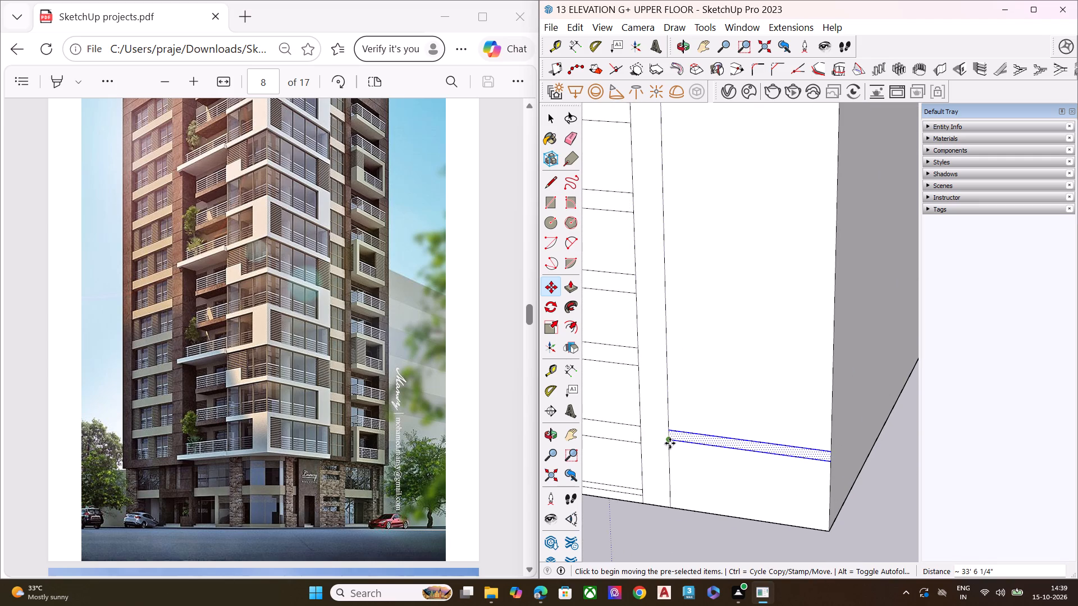
Copy the lower band down another 3' 6", aligning its top edge with the neighbouring bay's bottom band.
middle_drag(670, 443, 678, 378)
scroll(702, 422, up, 5)
scroll(700, 424, down, 3)
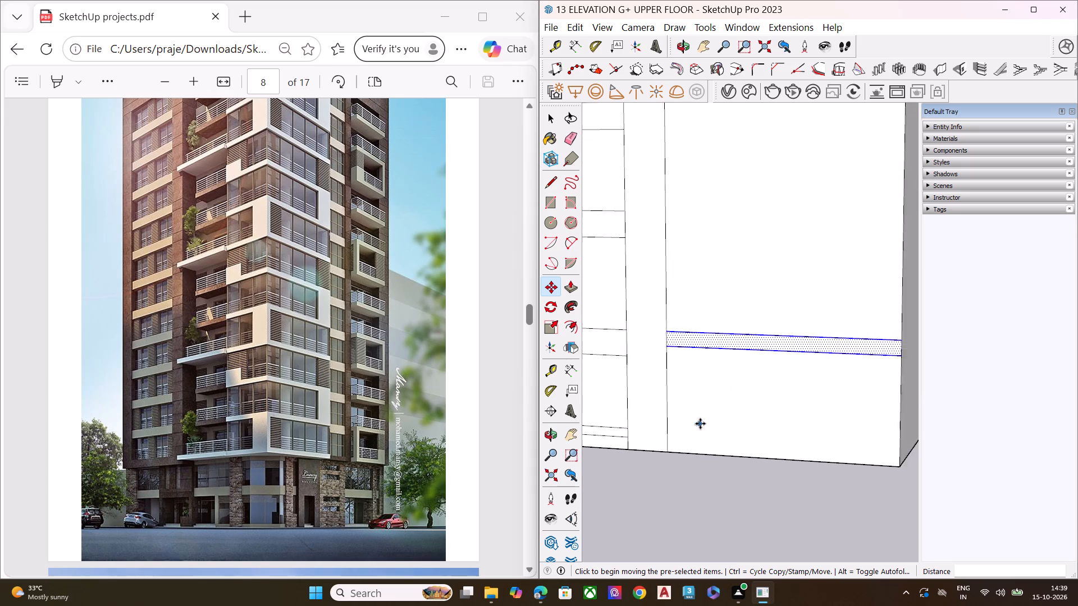
scroll(700, 424, down, 2)
scroll(682, 359, up, 6)
key(m)
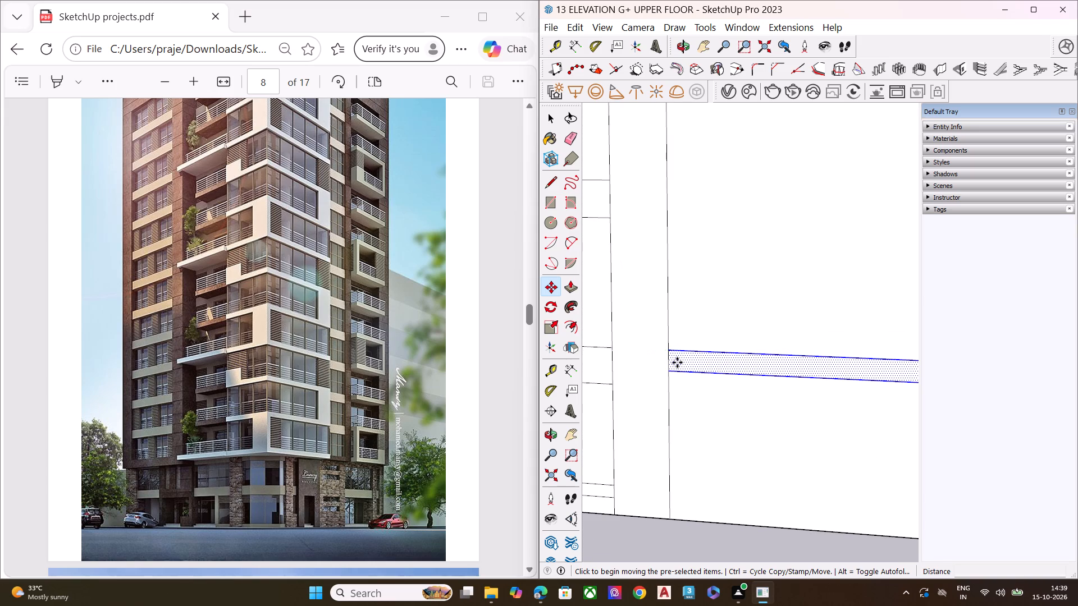
click(669, 350)
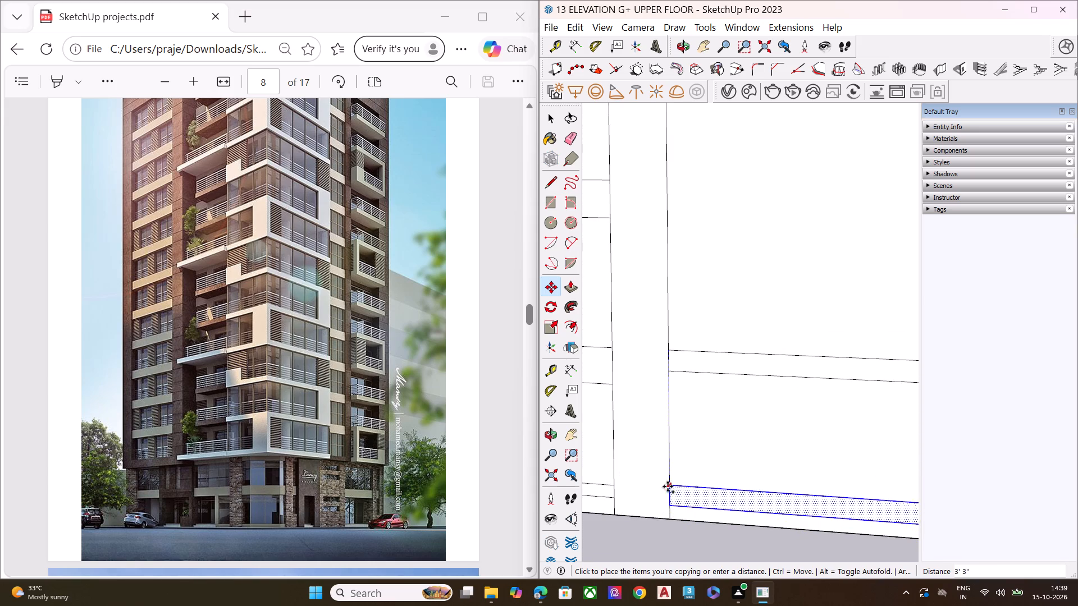
scroll(669, 495, up, 11)
scroll(701, 440, up, 1)
scroll(702, 439, down, 8)
scroll(619, 458, up, 1)
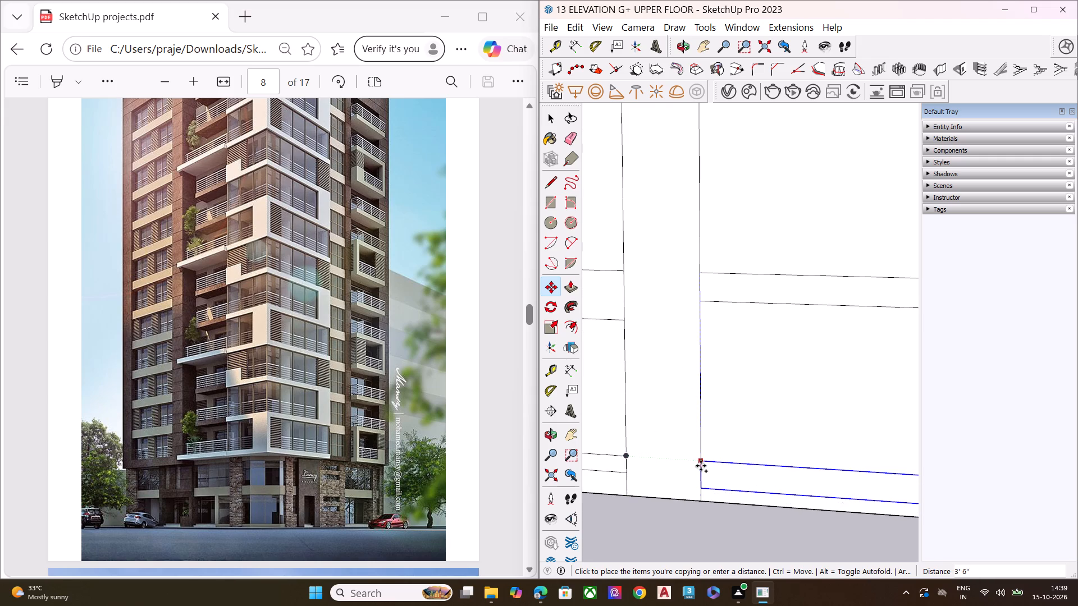
click(701, 463)
Copy the second band from the base up about 3' 11 1/2", level with the neighbouring bay's band line.
scroll(651, 449, down, 14)
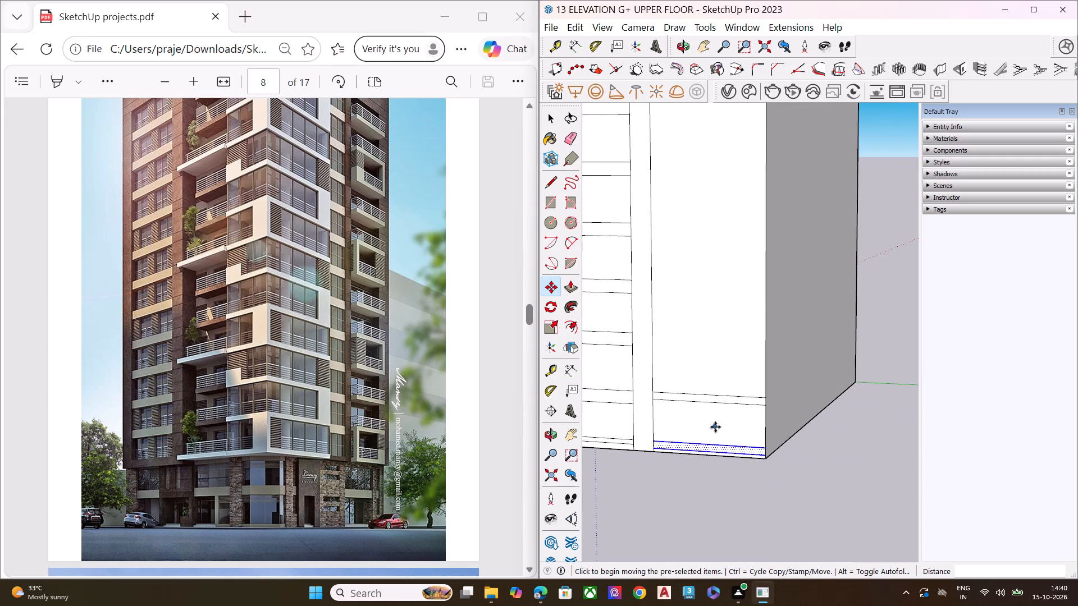
middle_drag(716, 426, 719, 415)
scroll(727, 368, up, 9)
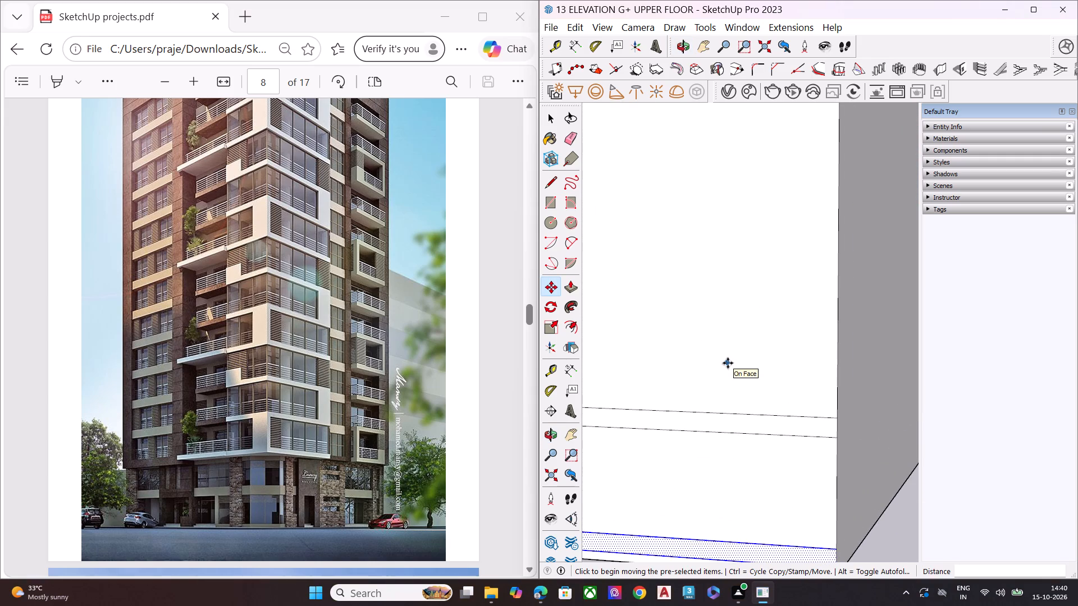
scroll(700, 408, down, 6)
scroll(778, 421, down, 1)
scroll(778, 421, up, 1)
scroll(778, 421, down, 7)
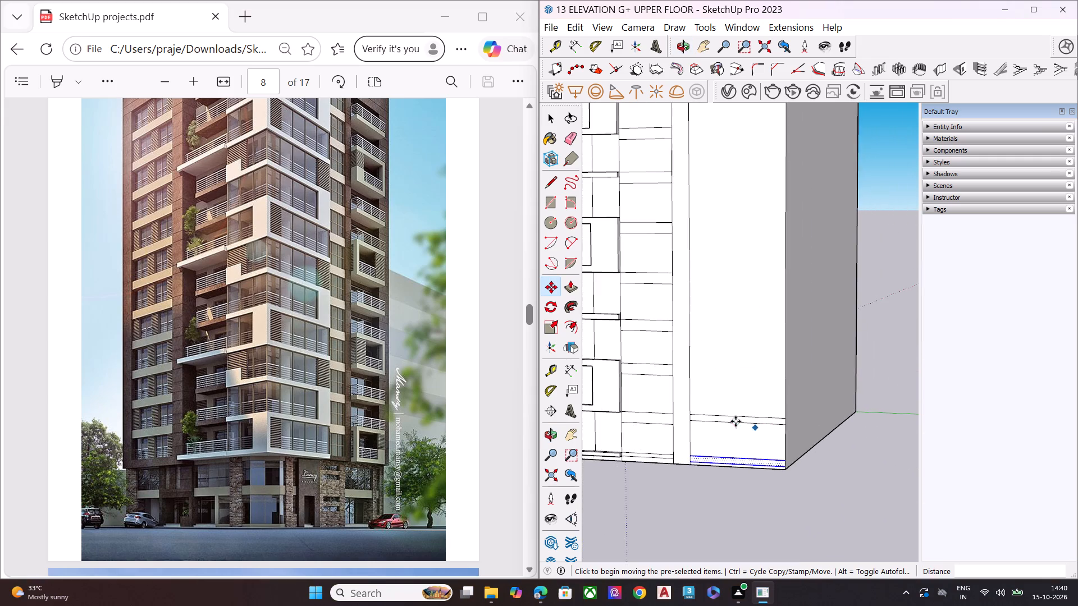
scroll(700, 395, up, 6)
scroll(692, 389, down, 1)
scroll(692, 389, up, 3)
key(space)
double_click(698, 448)
key(p)
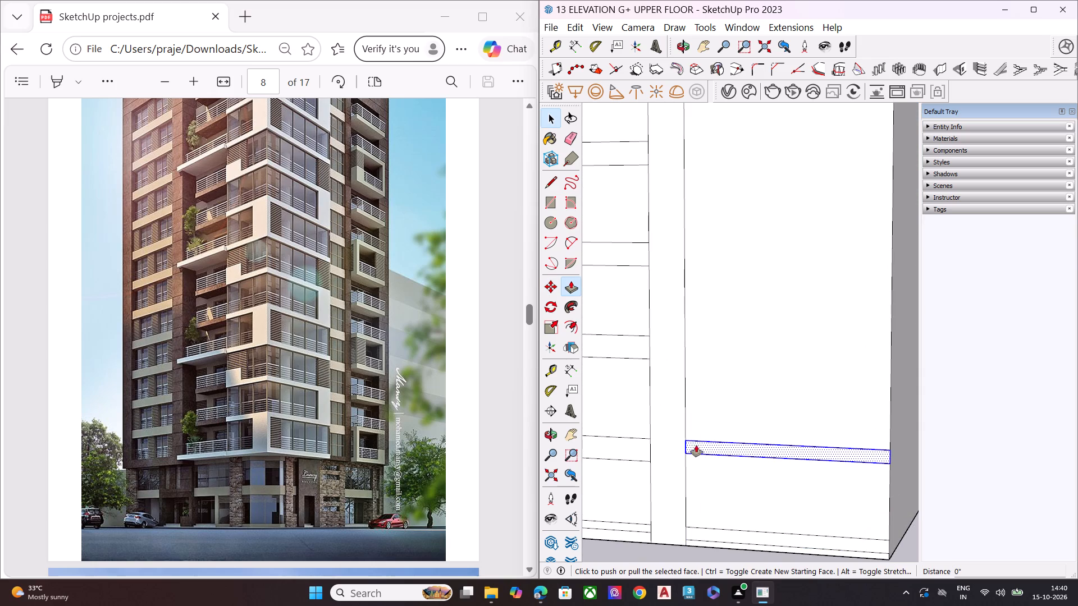
key(m)
click(684, 443)
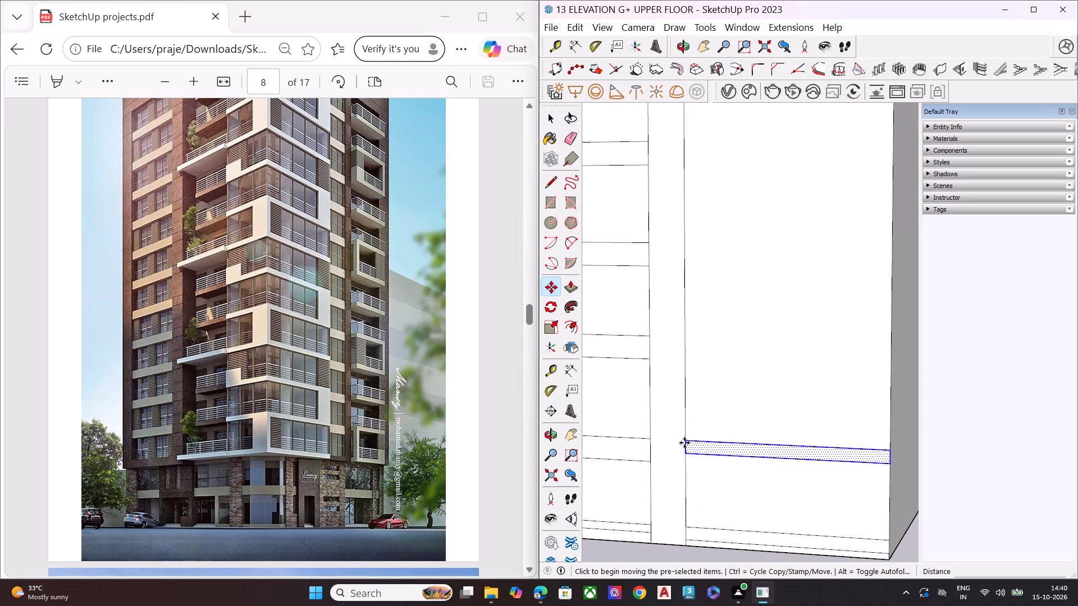
click(687, 340)
Copy that band up again by about 3' 2", aligning its bottom edge with the neighbouring bay's band.
scroll(604, 328, down, 4)
scroll(661, 327, up, 7)
click(663, 374)
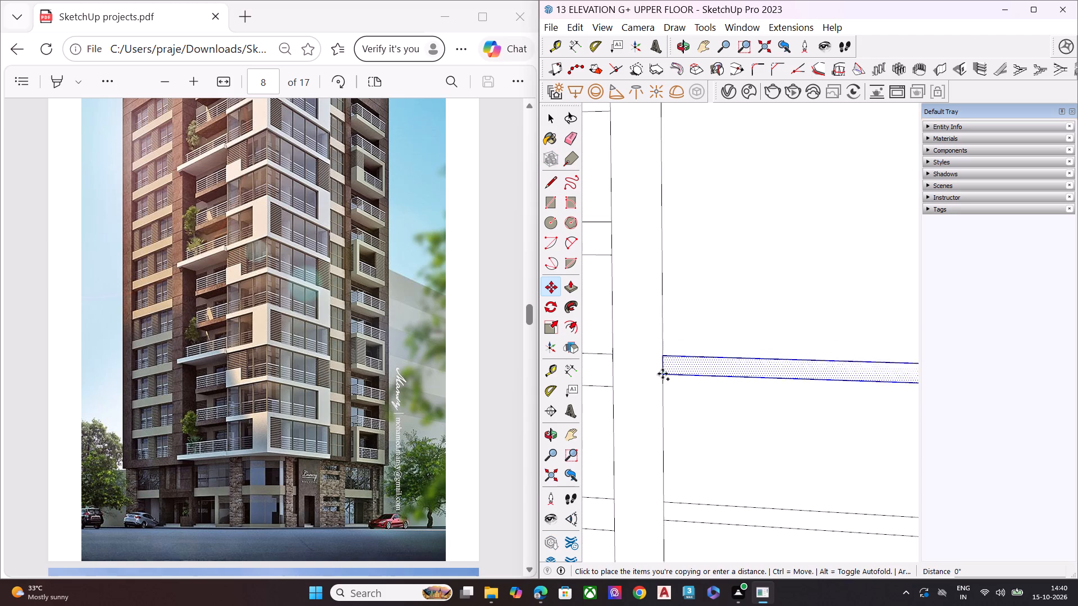
click(666, 254)
Move the topmost new band up about 2 1/2" along the vertical axis.
scroll(642, 296, down, 10)
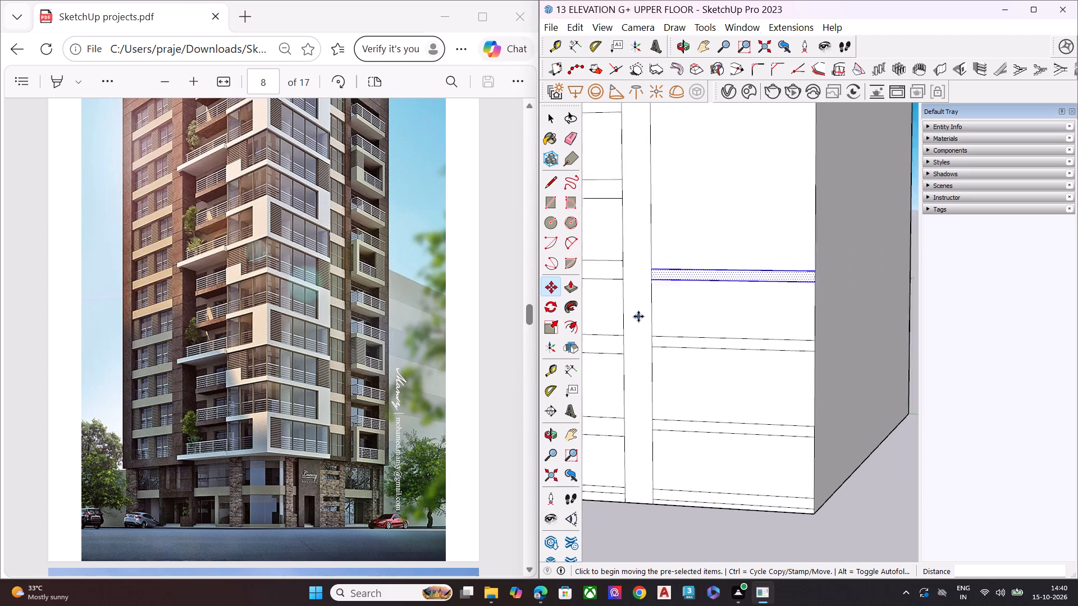
scroll(638, 316, down, 6)
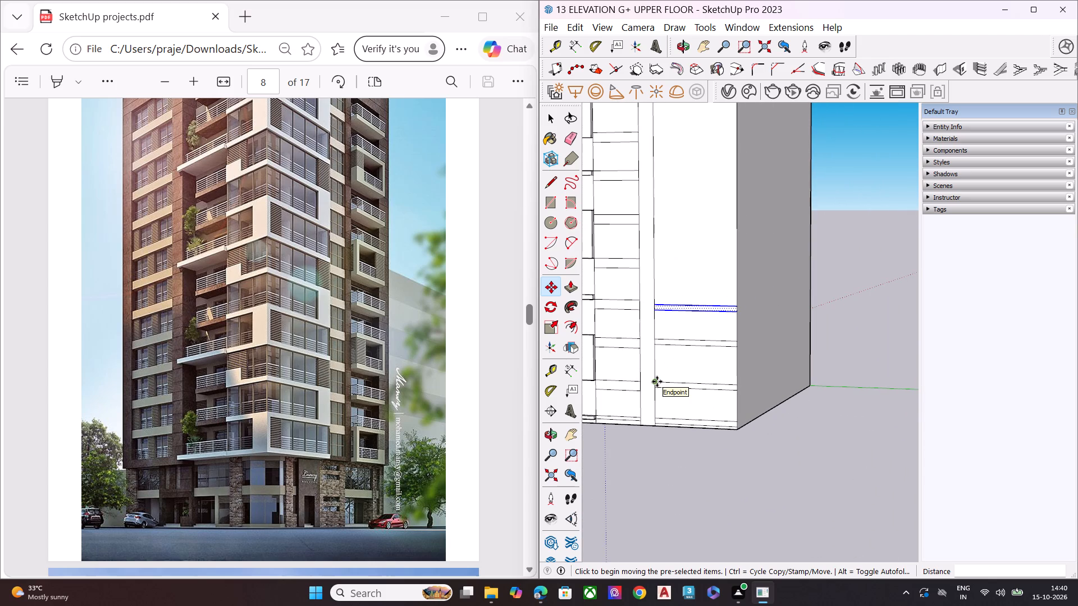
scroll(651, 314, up, 1)
scroll(651, 314, down, 1)
scroll(651, 314, up, 12)
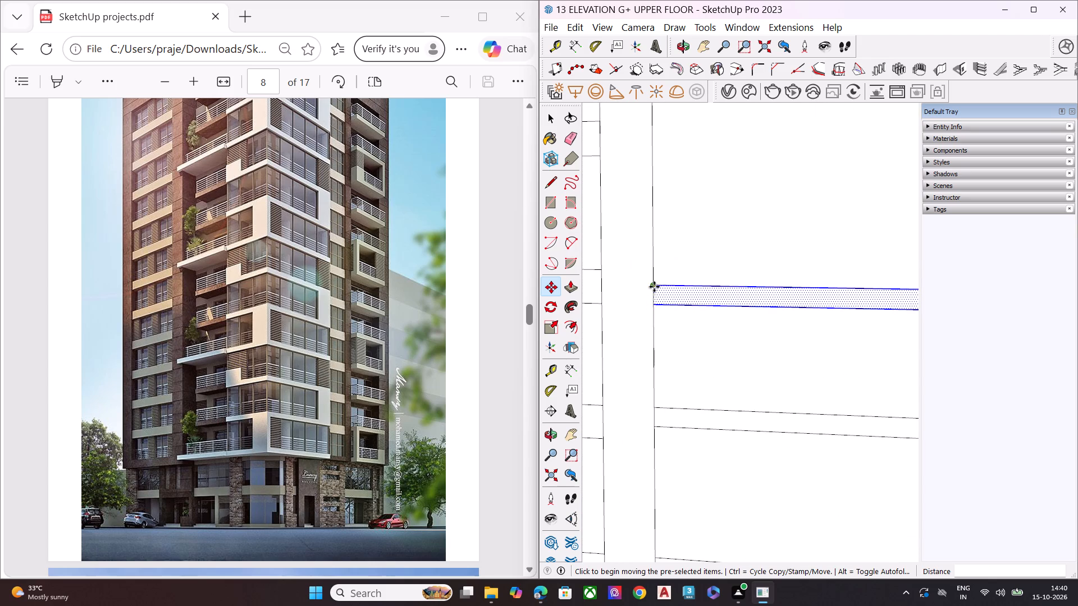
click(654, 287)
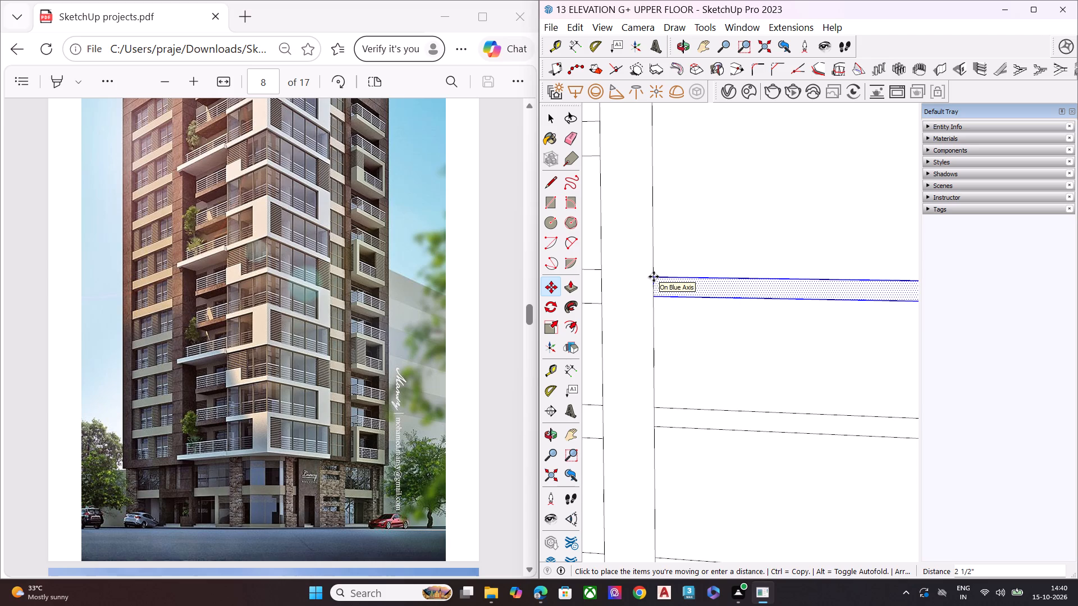
click(654, 277)
Copy the adjusted band up about 3' 11 5/8" to the neighbouring bay's next band line.
scroll(642, 314, down, 5)
scroll(674, 364, up, 1)
scroll(679, 366, down, 6)
scroll(689, 381, up, 1)
scroll(693, 388, down, 3)
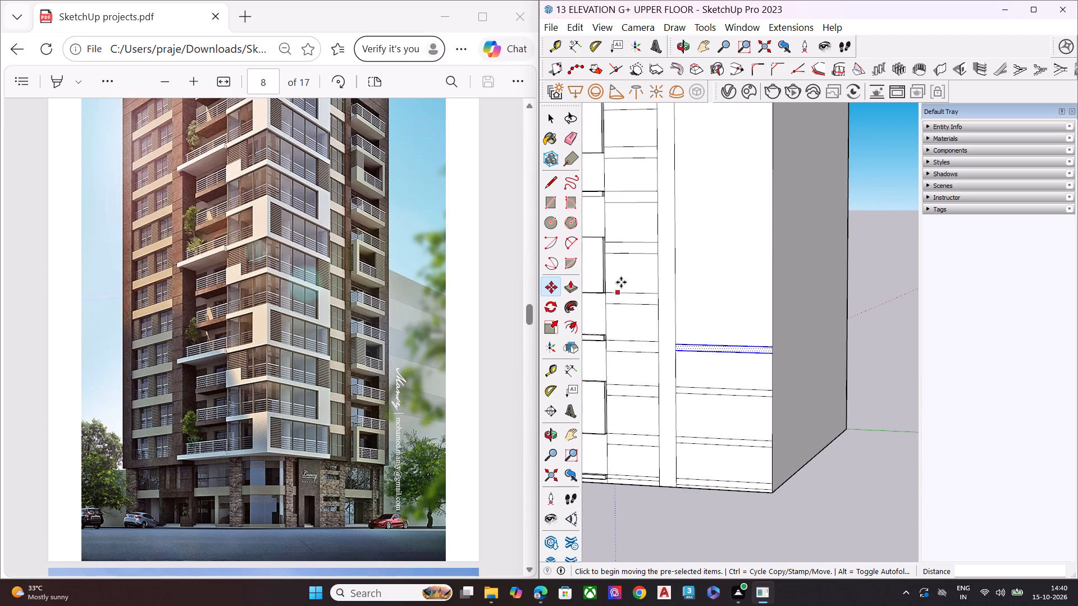
scroll(622, 281, up, 4)
click(705, 378)
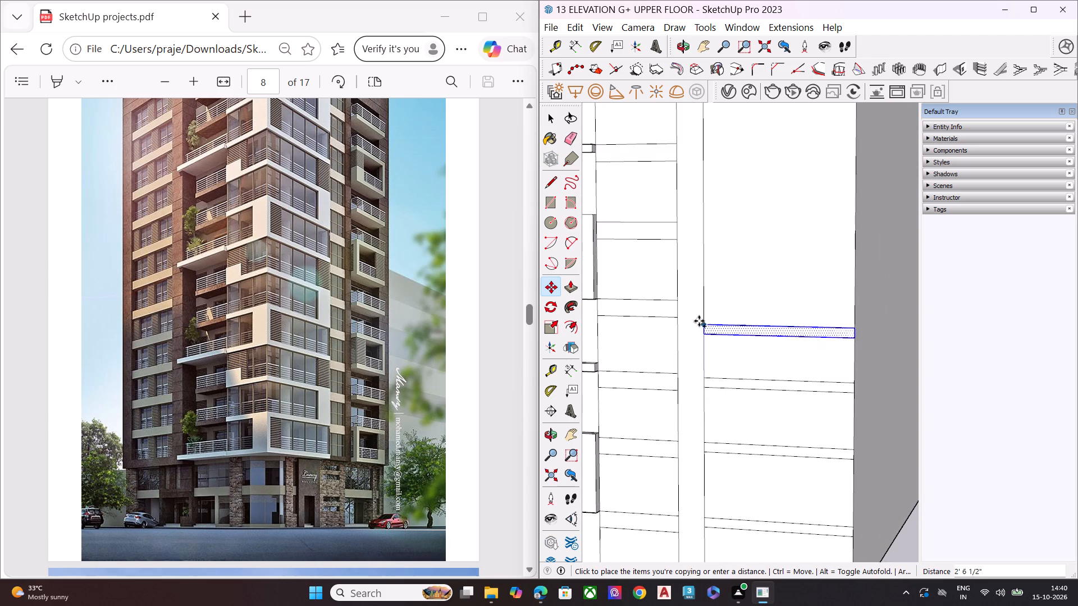
click(701, 302)
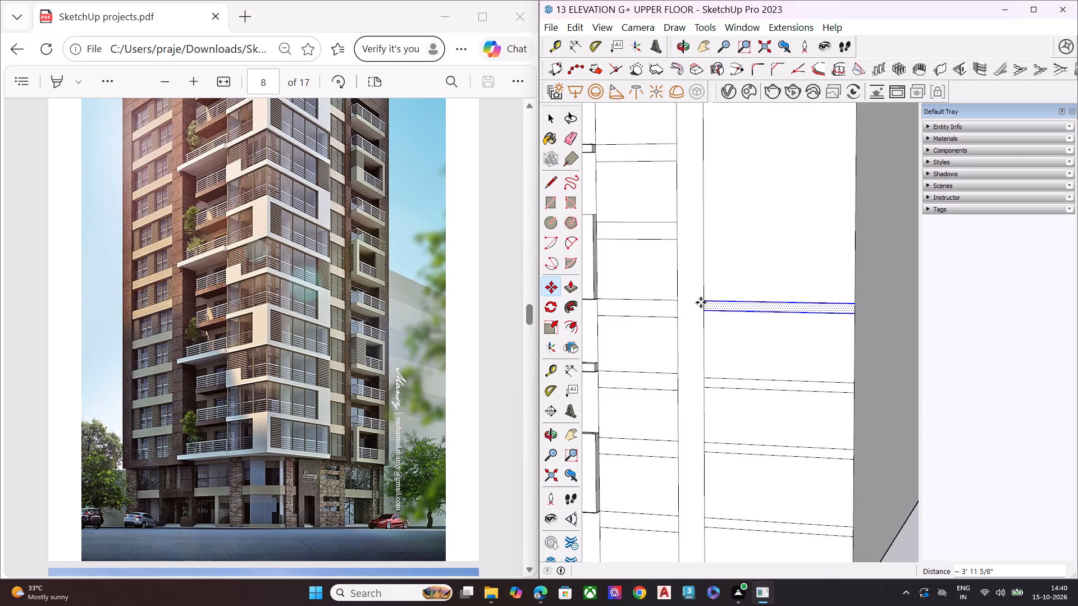
Copy the selected band up the rear bay by about 3' 9 1/2", level with the neighbouring bay's next band line.
scroll(696, 328, down, 7)
scroll(738, 293, up, 8)
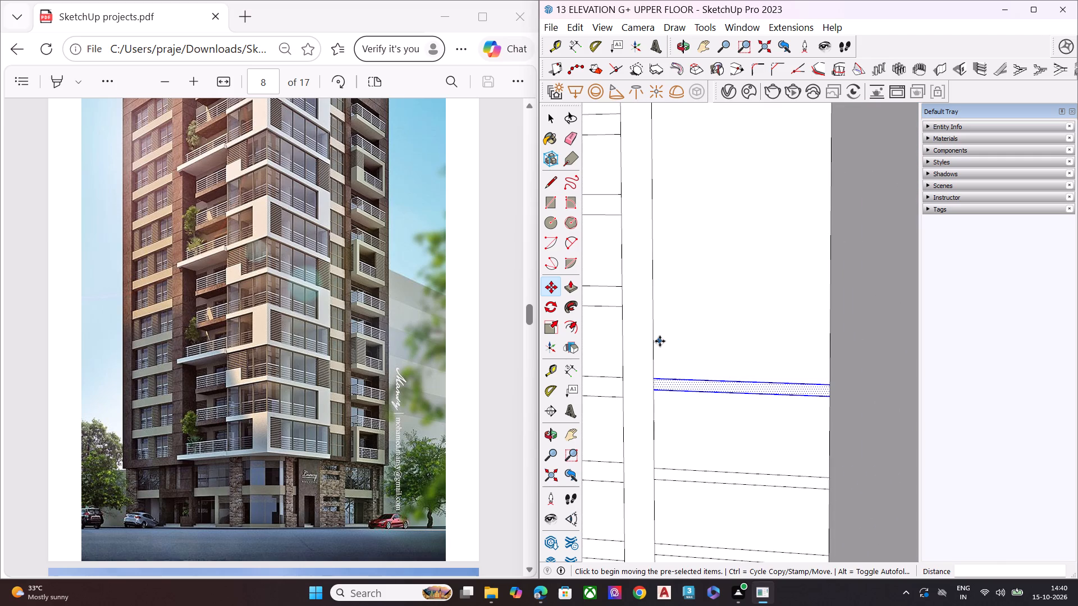
click(654, 379)
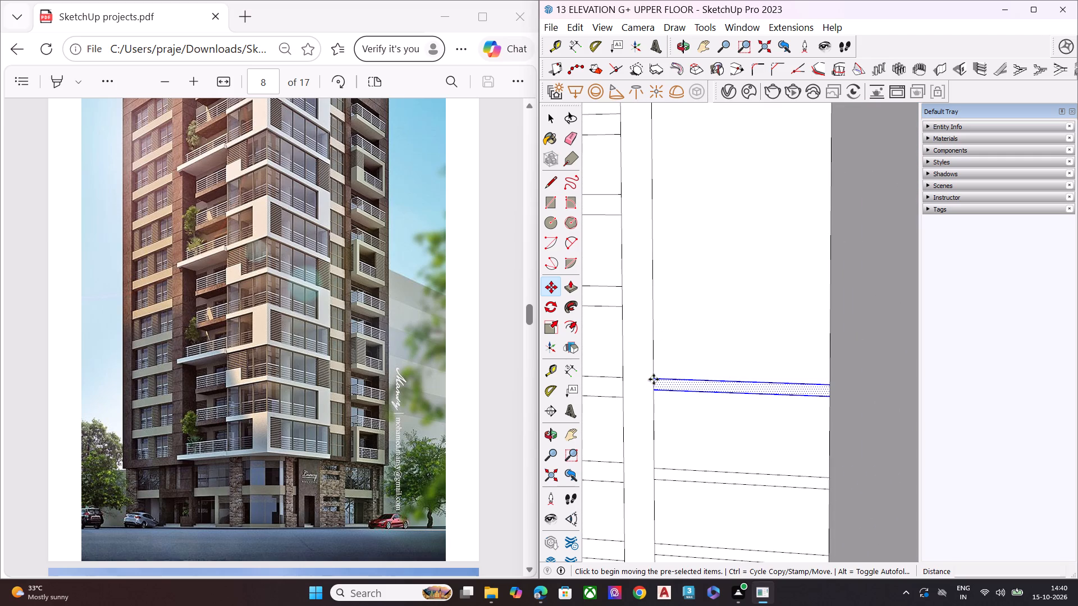
scroll(652, 291, down, 1)
scroll(652, 291, up, 6)
click(653, 292)
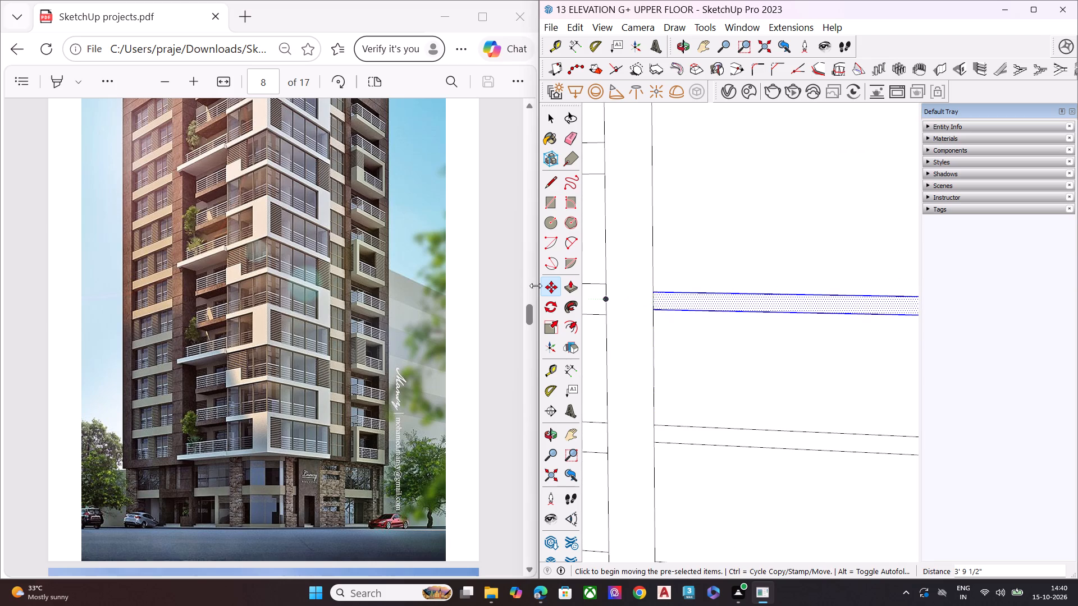
Copy the newest band up the rear bay again, aligning its top edge with the neighbouring bay's next band line.
scroll(545, 291, down, 8)
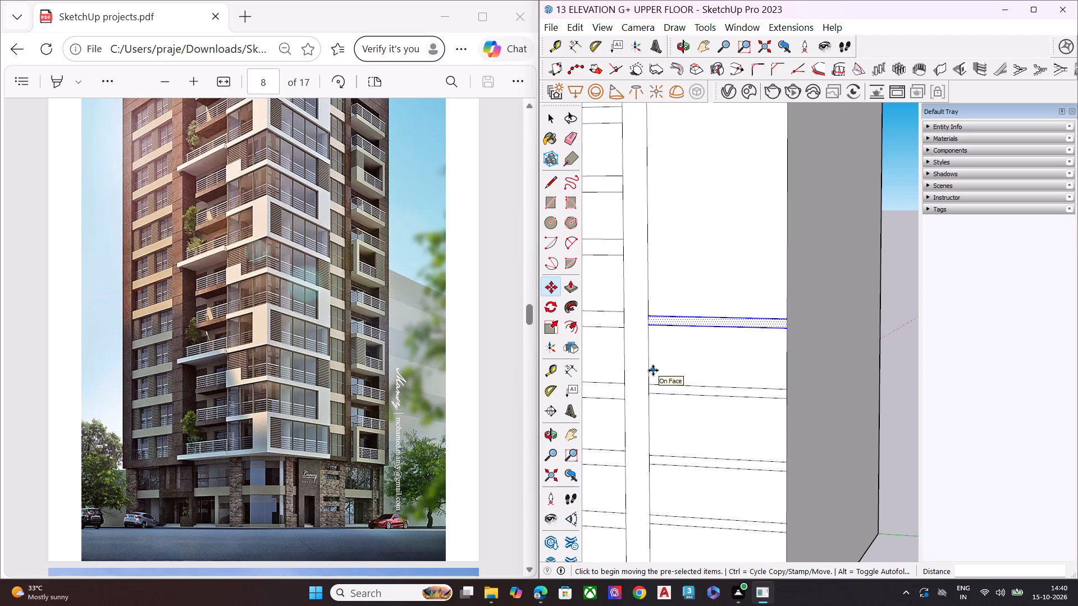
middle_drag(653, 370, 642, 398)
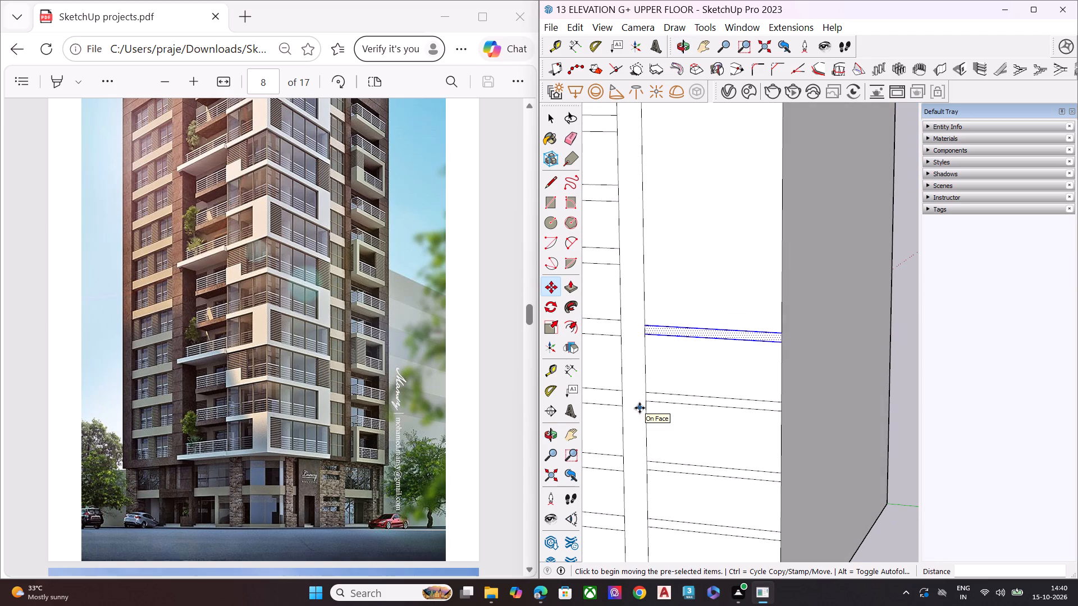
scroll(660, 345, up, 1)
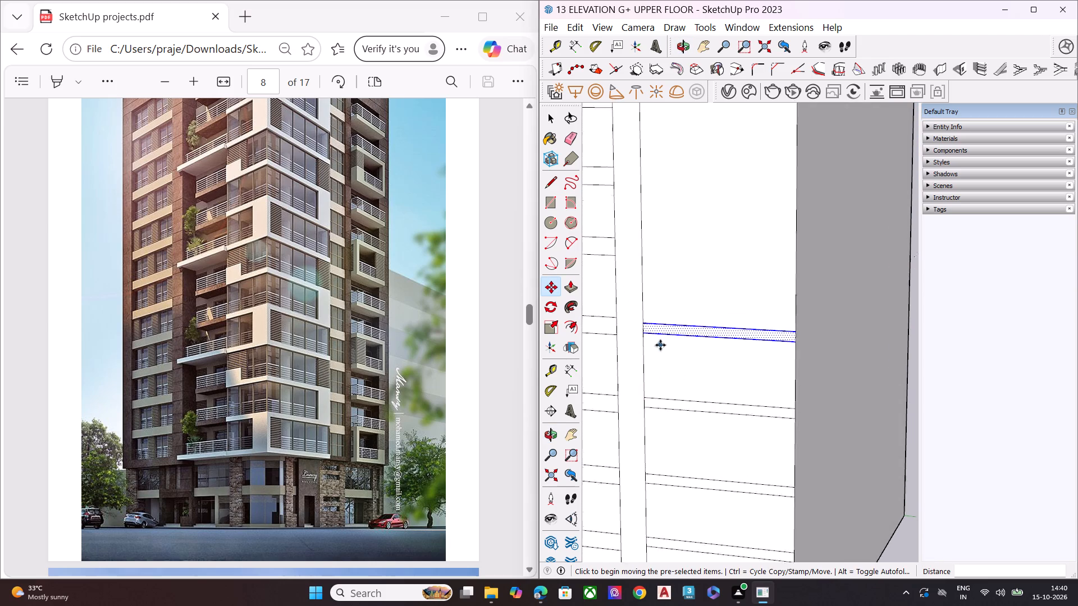
scroll(660, 345, up, 3)
click(638, 315)
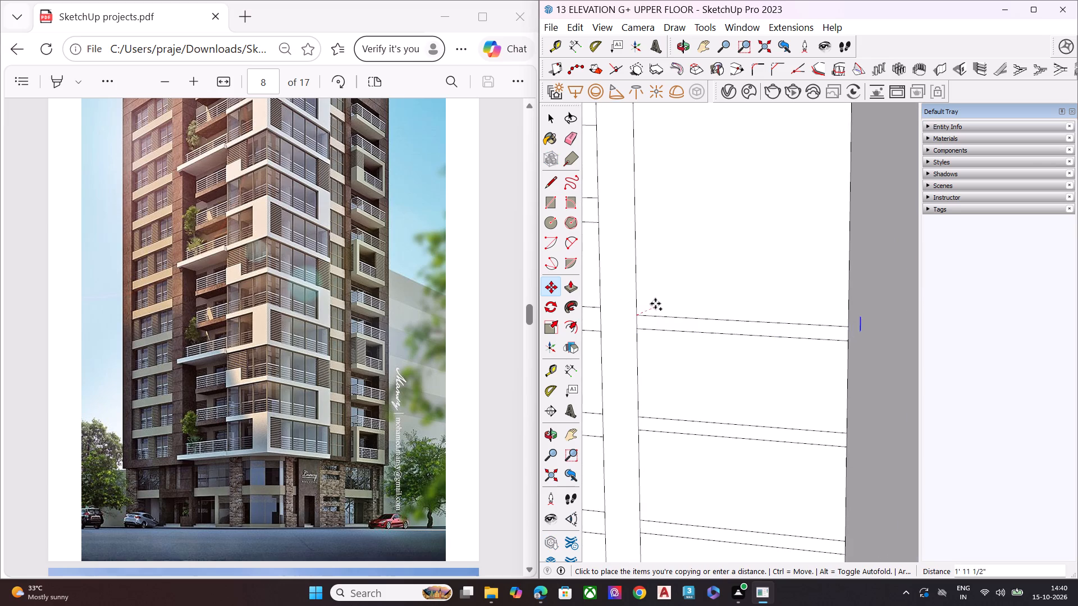
scroll(659, 304, down, 8)
scroll(645, 253, up, 5)
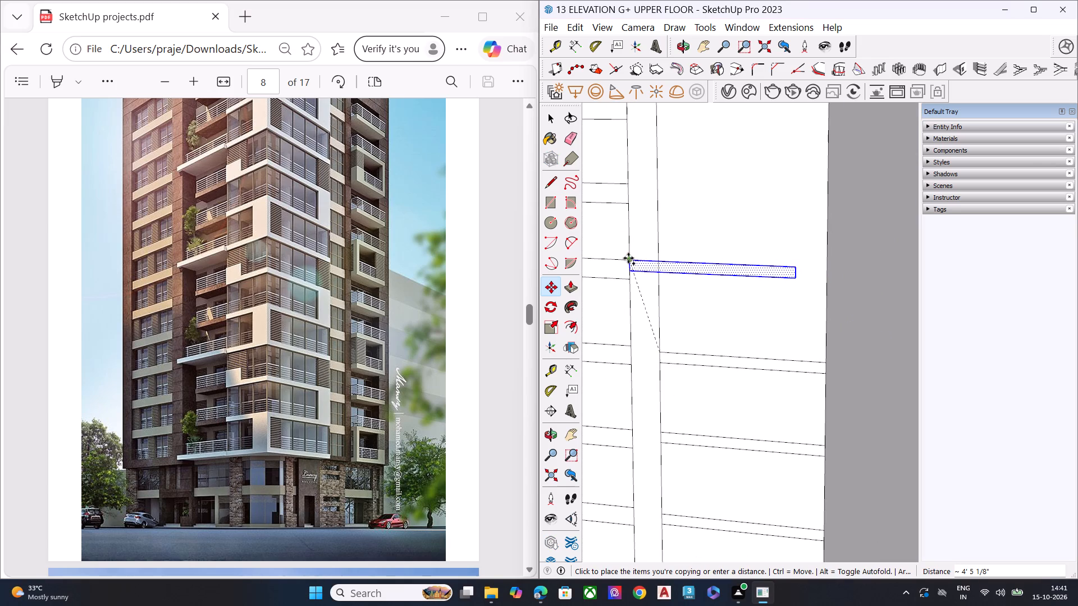
click(665, 263)
Copy the newest band up about 3' 3 1/2" to the neighbouring bay's next band line.
scroll(672, 296, down, 9)
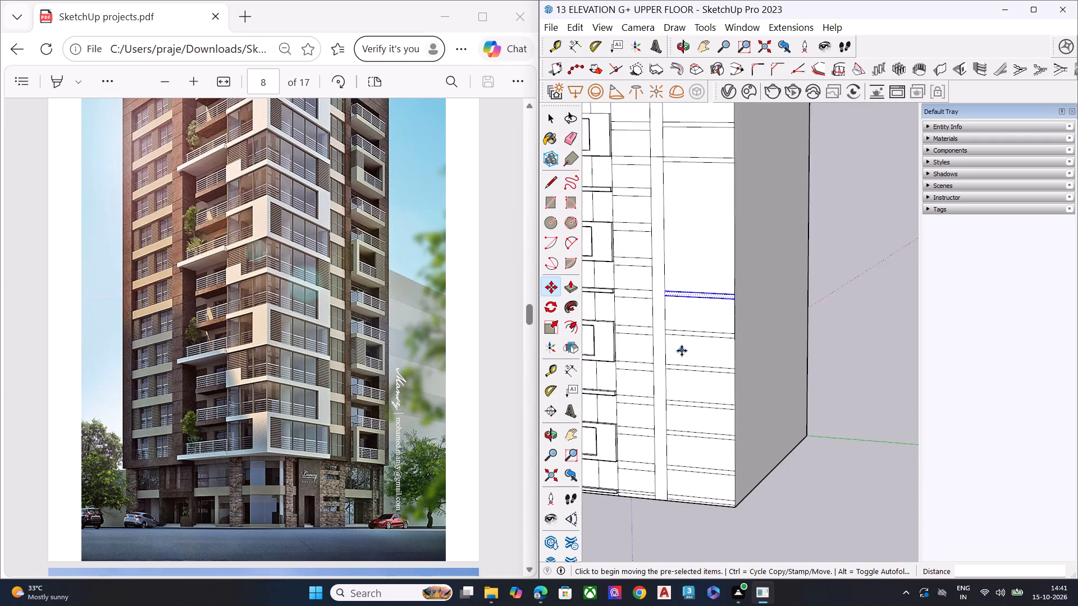
middle_drag(681, 351, 685, 342)
scroll(702, 240, up, 8)
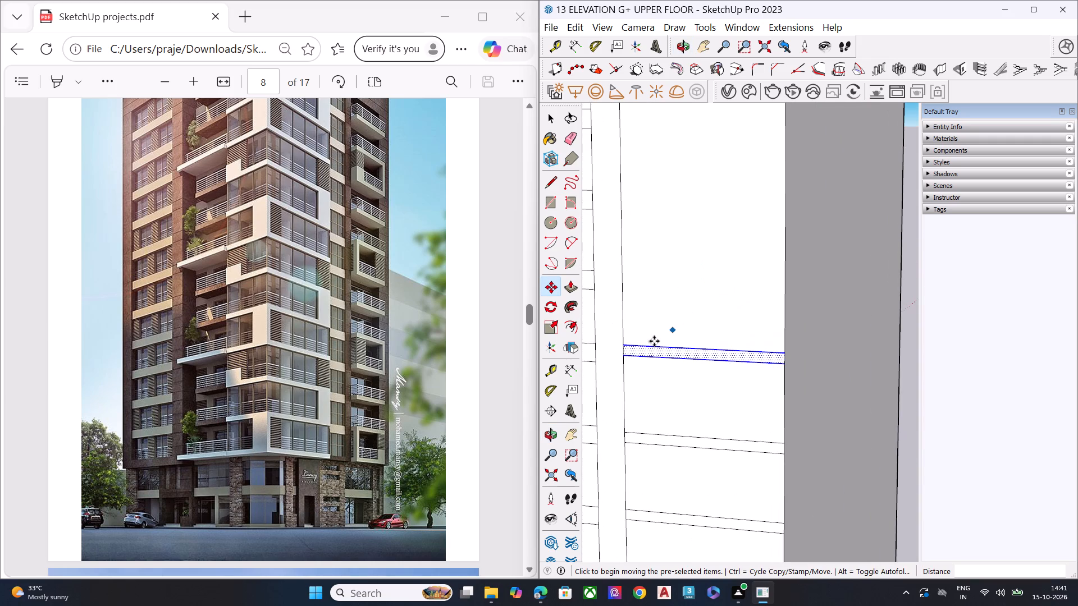
click(624, 346)
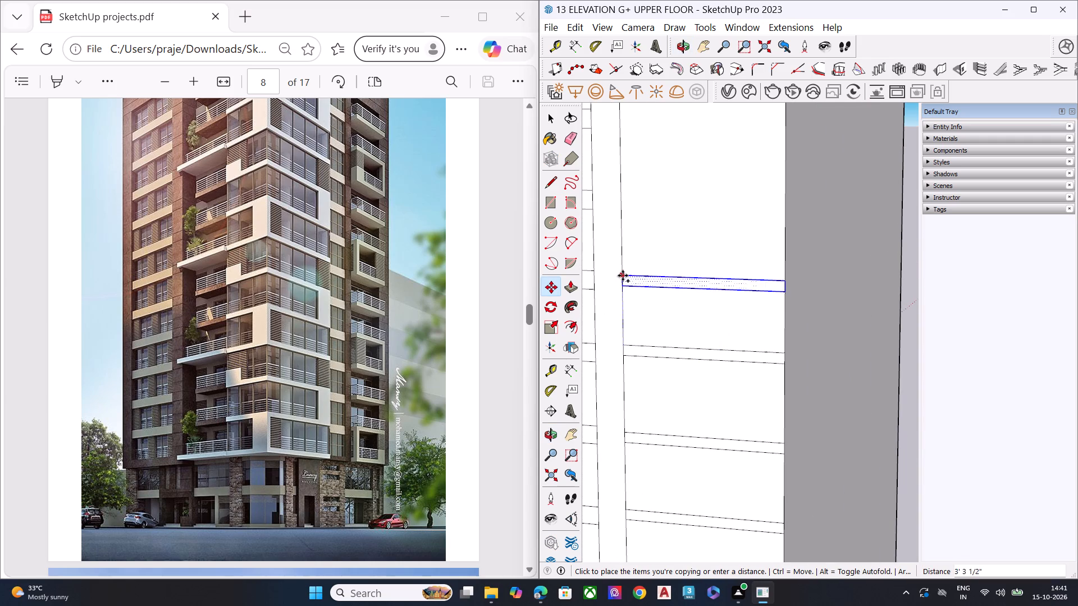
scroll(616, 278, up, 3)
scroll(616, 278, down, 1)
scroll(616, 278, up, 3)
scroll(629, 276, down, 9)
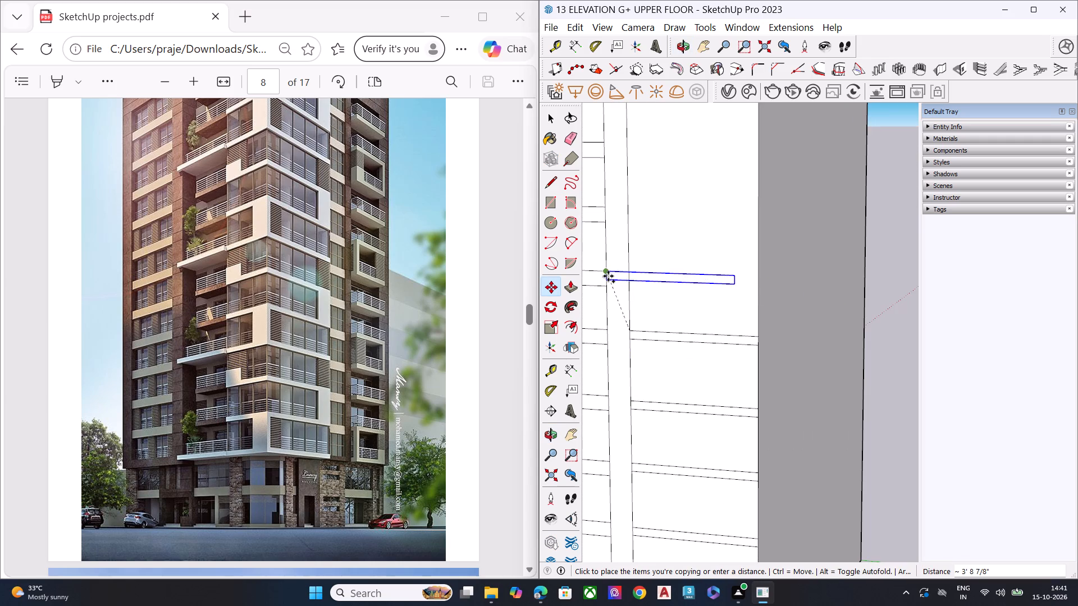
scroll(604, 281, up, 1)
scroll(604, 281, down, 1)
scroll(604, 281, up, 4)
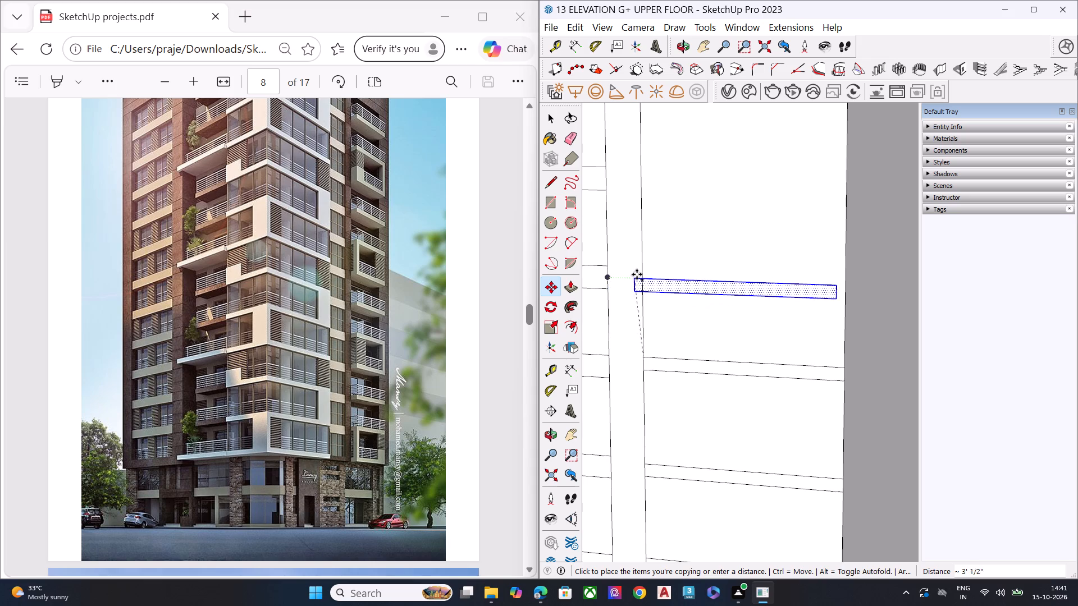
click(643, 271)
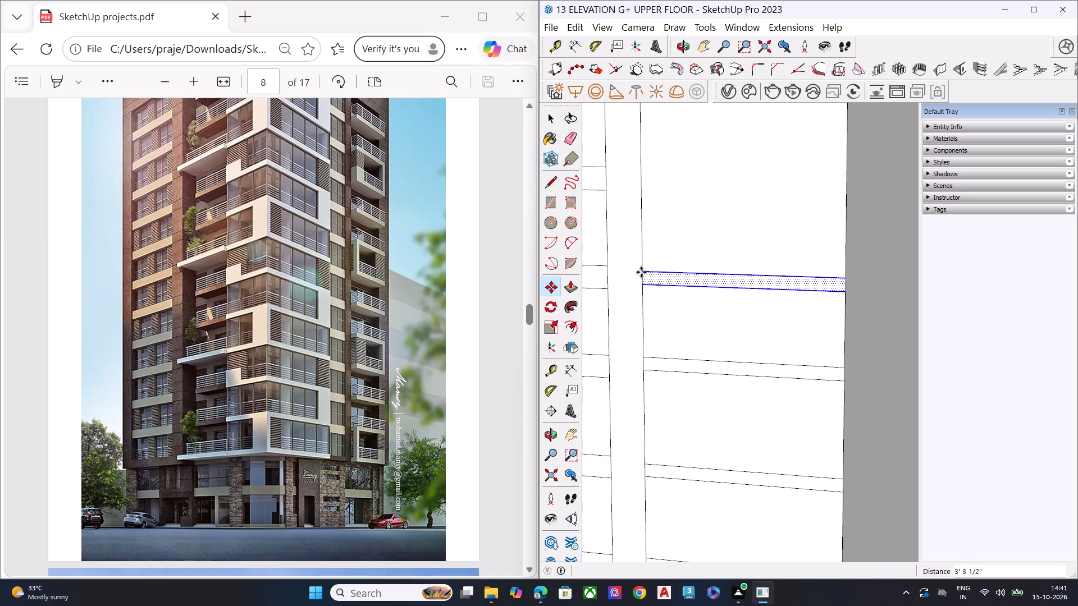
Copy that band up once more, aligning its top edge with the next band line of the neighbouring bay.
scroll(667, 324, down, 6)
scroll(662, 252, up, 5)
scroll(659, 247, down, 1)
scroll(657, 247, up, 2)
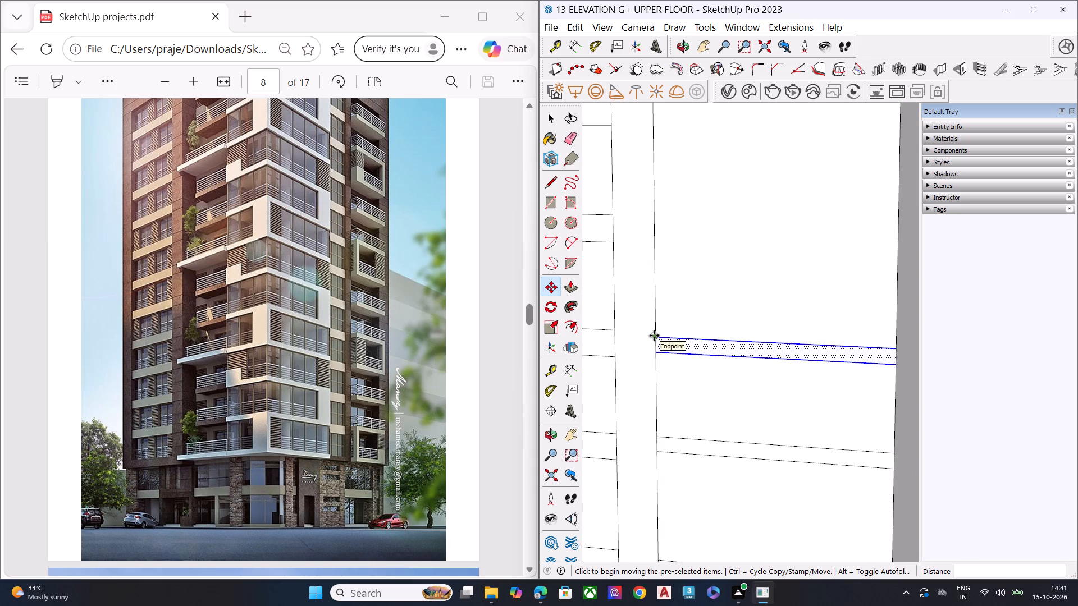
click(654, 336)
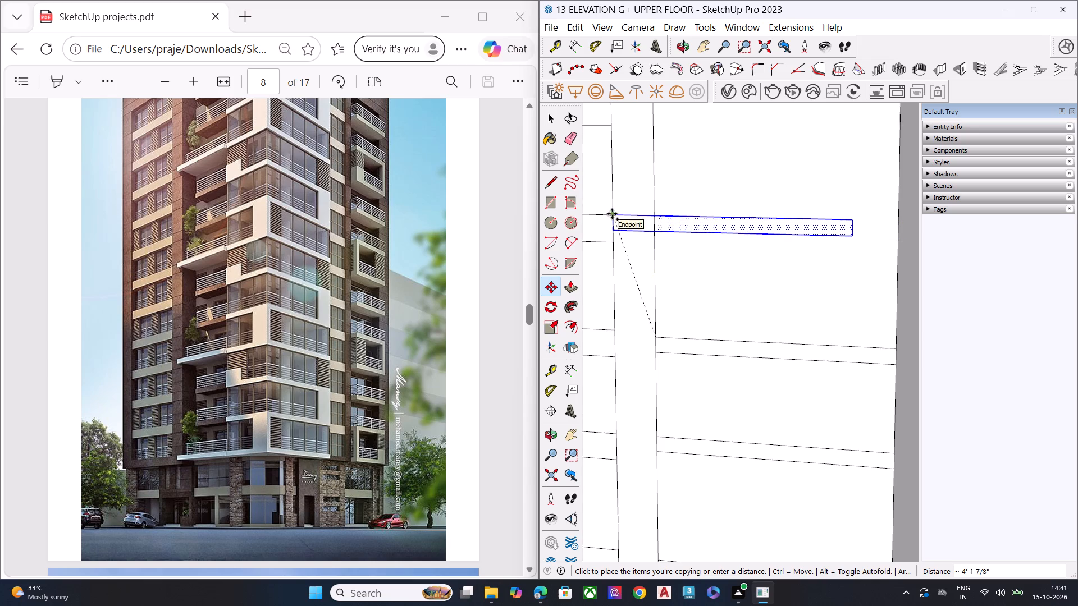
click(654, 217)
Copy the newest band up about 3' 6", into the gap just below the rear bay's existing upper bands.
scroll(682, 253, down, 4)
scroll(674, 269, up, 1)
scroll(674, 269, down, 4)
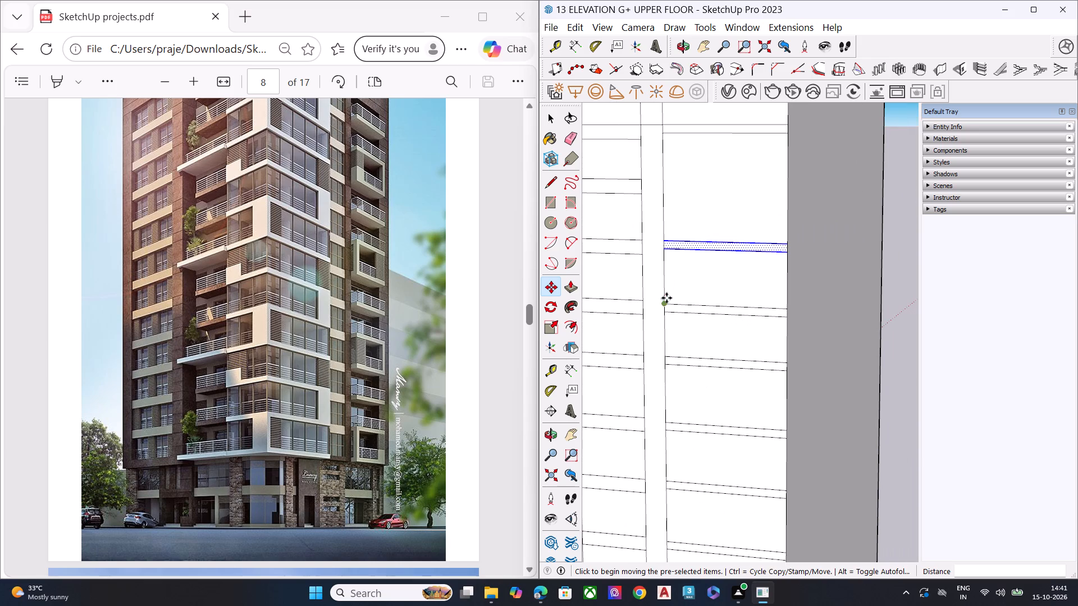
scroll(660, 283, down, 1)
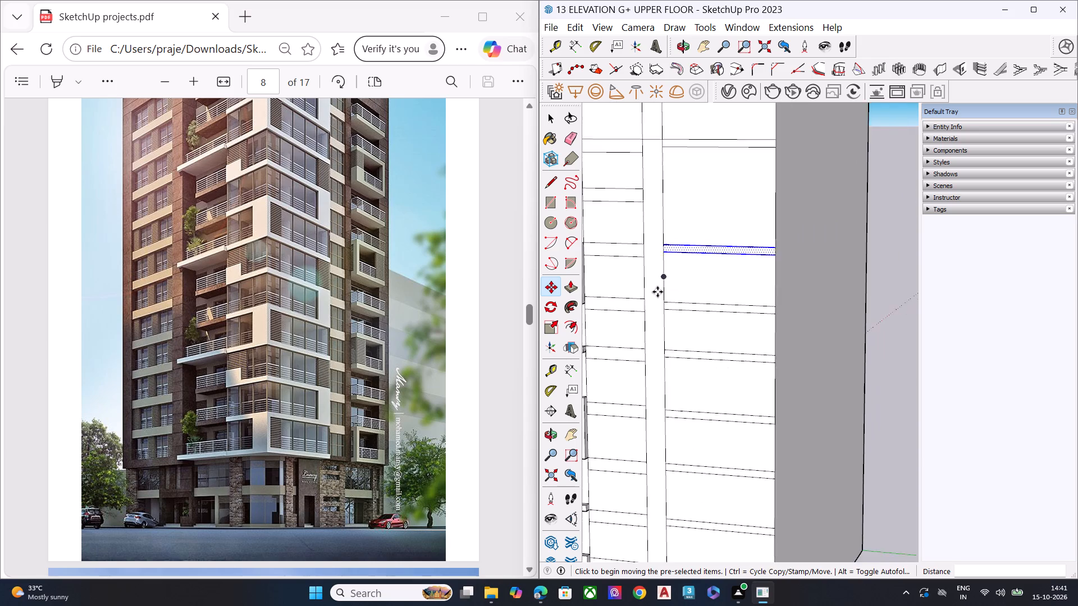
scroll(657, 292, down, 2)
scroll(429, 343, up, 5)
scroll(420, 357, down, 5)
scroll(679, 159, up, 4)
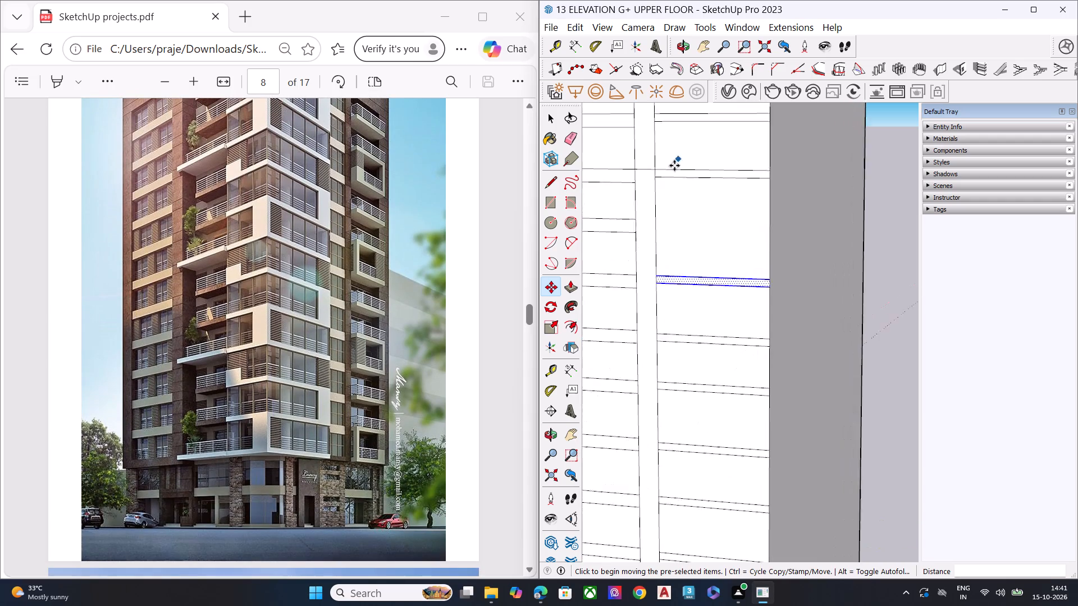
scroll(674, 166, up, 2)
click(645, 330)
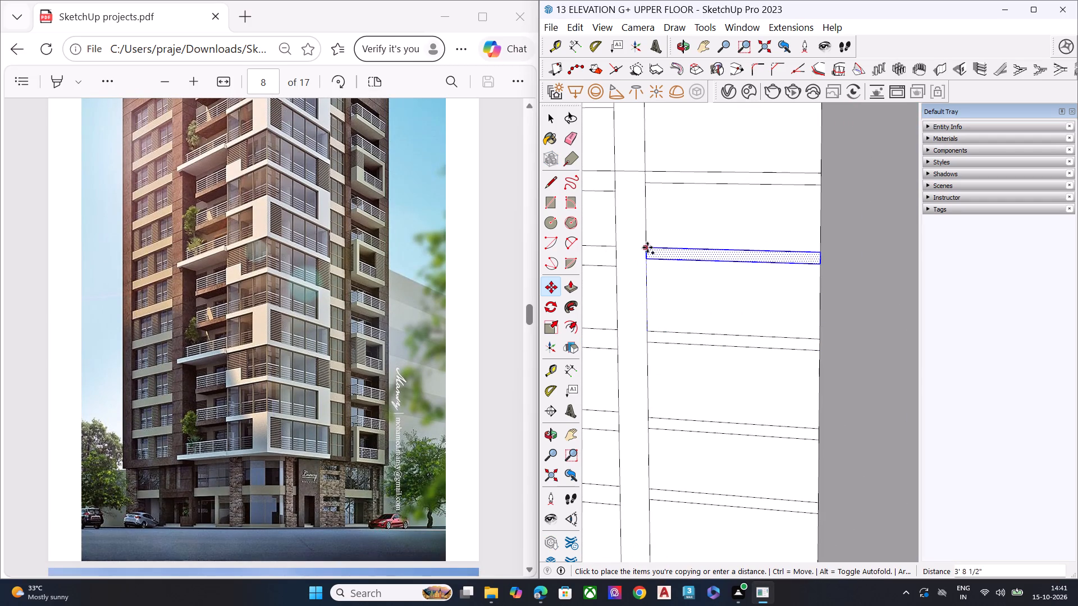
scroll(643, 256, up, 7)
click(651, 247)
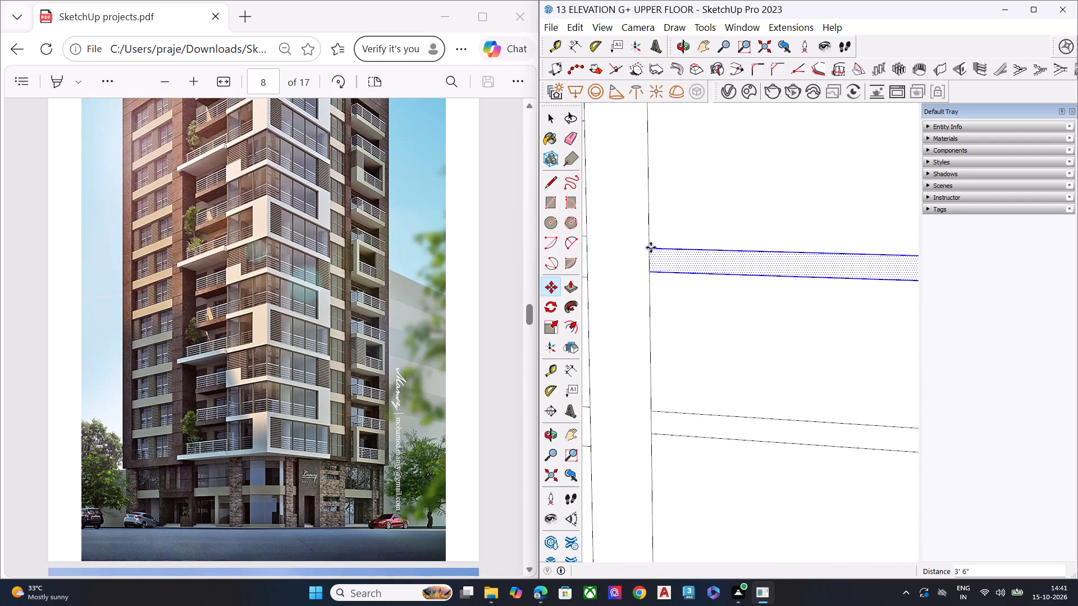
key(space)
Delete the stray line crossing the vertical strip between the bays, one level above the newest band.
scroll(634, 259, down, 15)
scroll(344, 338, up, 4)
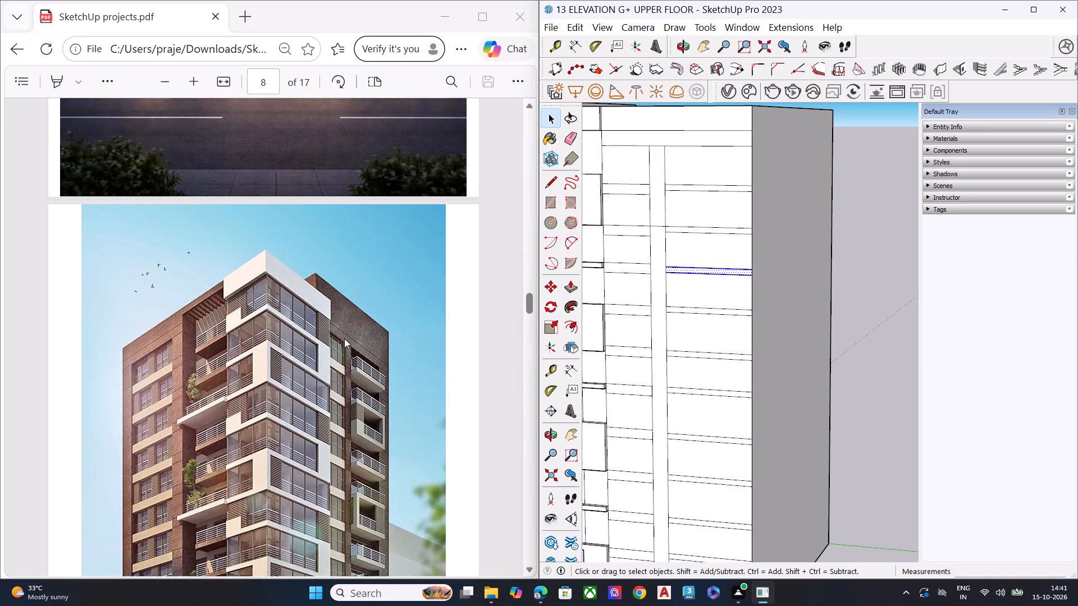
scroll(636, 217, up, 10)
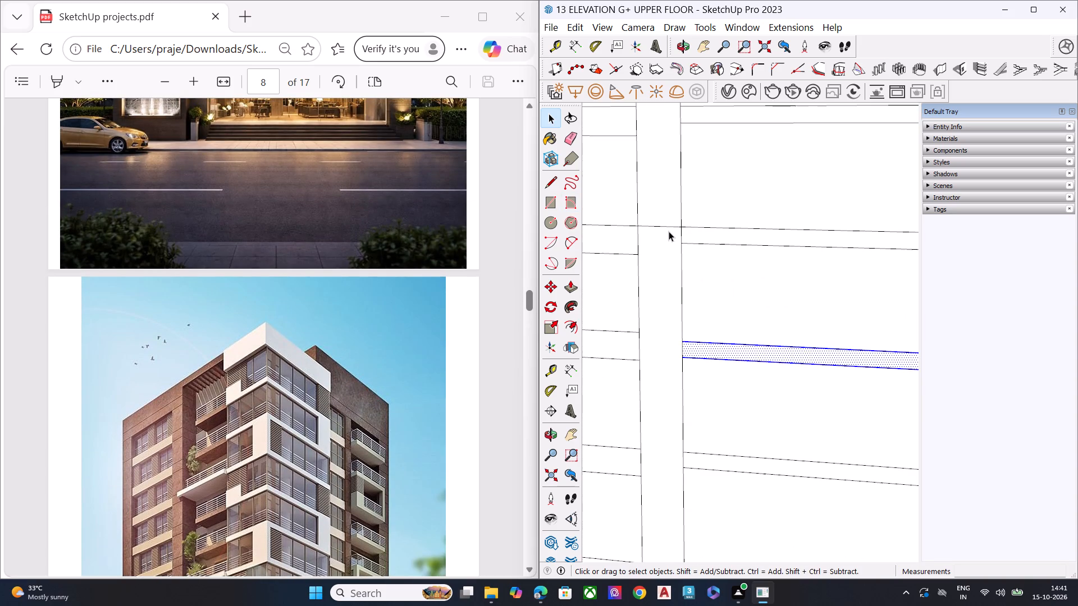
scroll(669, 231, down, 1)
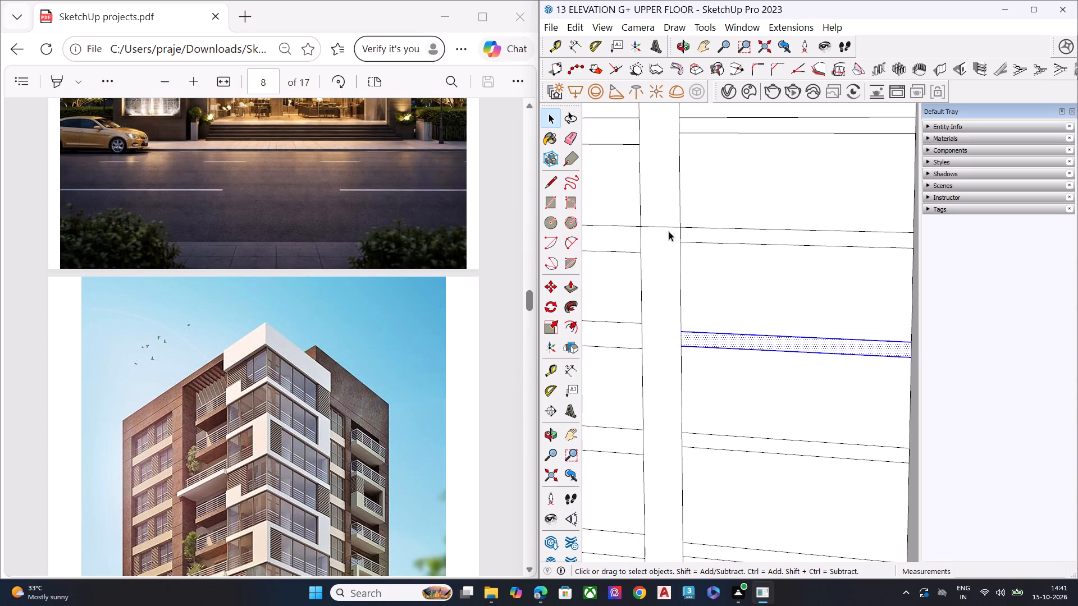
click(669, 224)
click(673, 226)
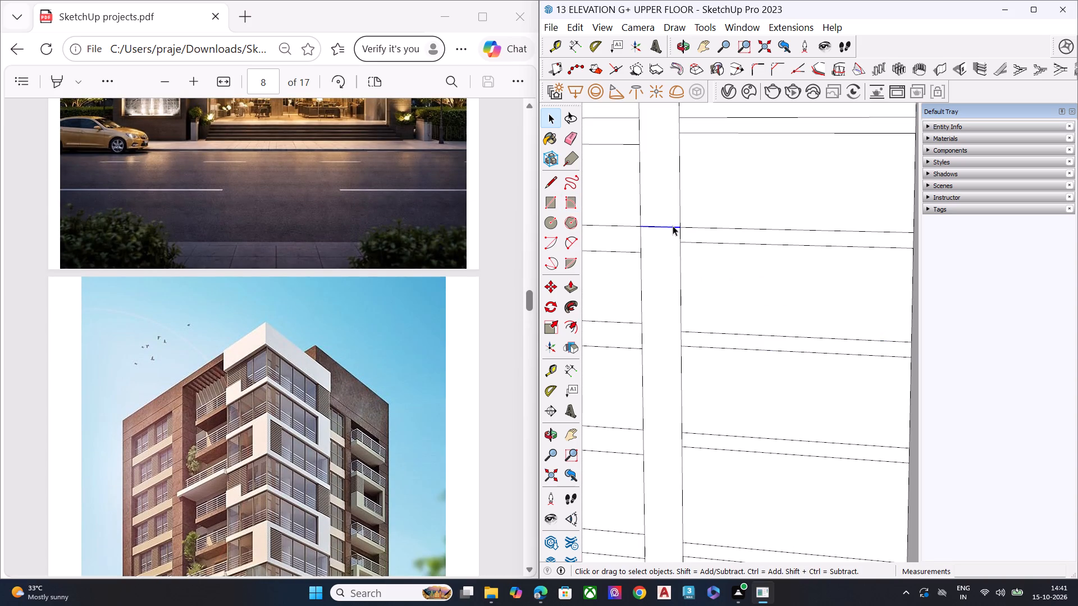
key(Delete)
Move the rear bay's band at that level slightly down along the vertical strip's edge.
click(690, 234)
double_click(685, 237)
key(m)
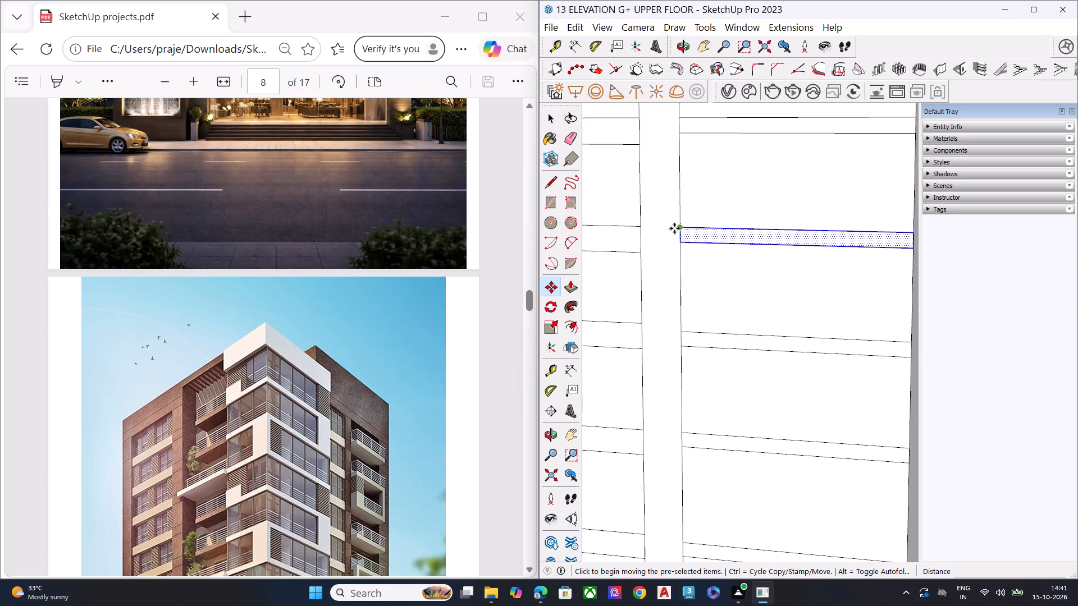
click(680, 229)
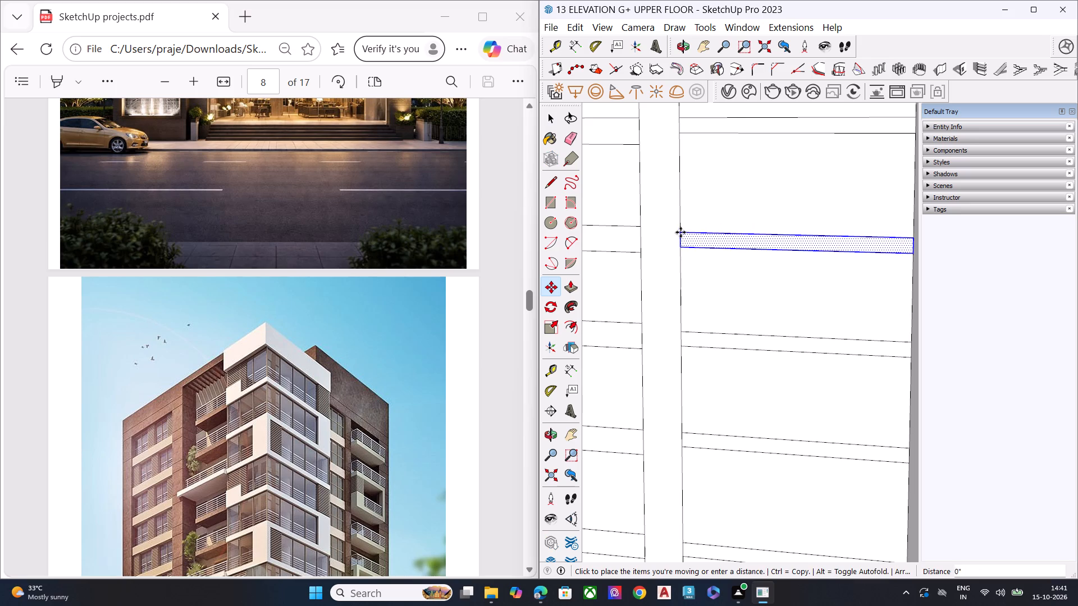
scroll(676, 235, up, 7)
click(683, 228)
key(space)
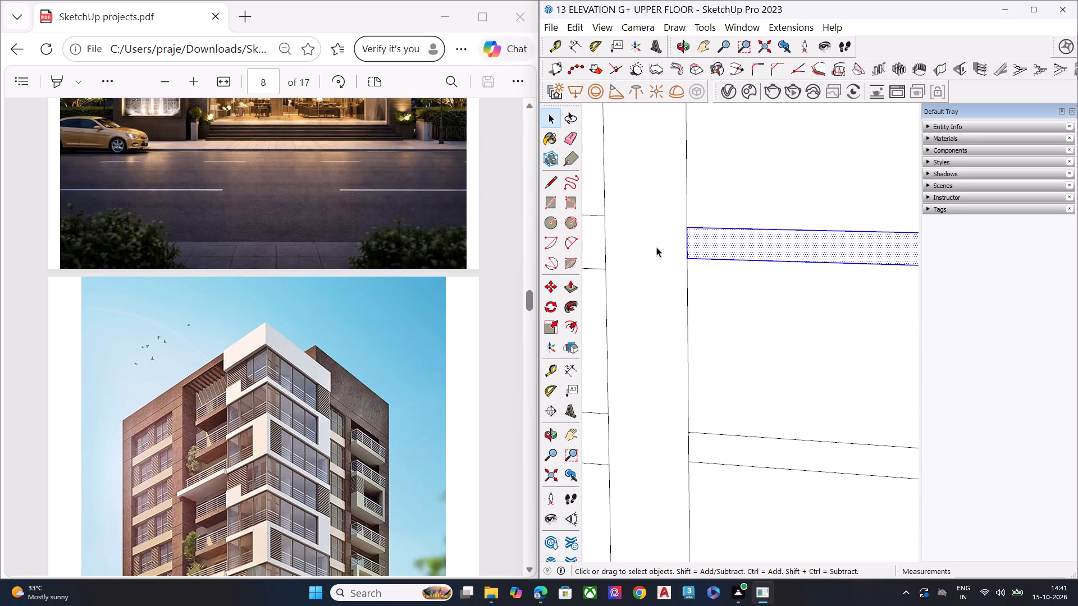
Push/Pull the rear bay's topmost floor band outward as a projecting balcony slab, following the balconies on PDF page 8.
scroll(658, 246, down, 6)
scroll(357, 423, down, 3)
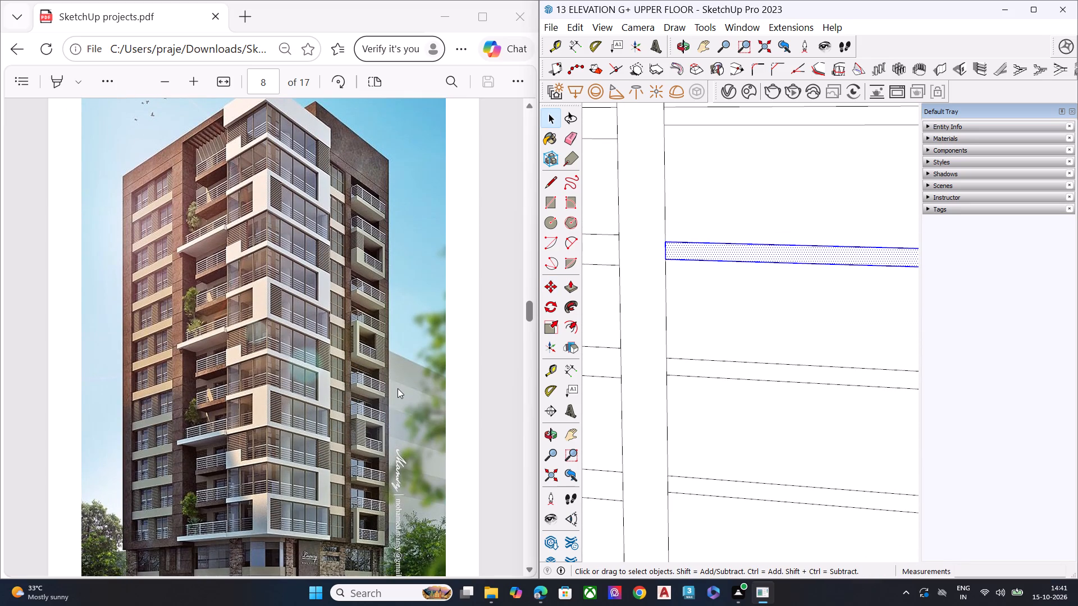
scroll(398, 388, down, 2)
scroll(415, 392, up, 4)
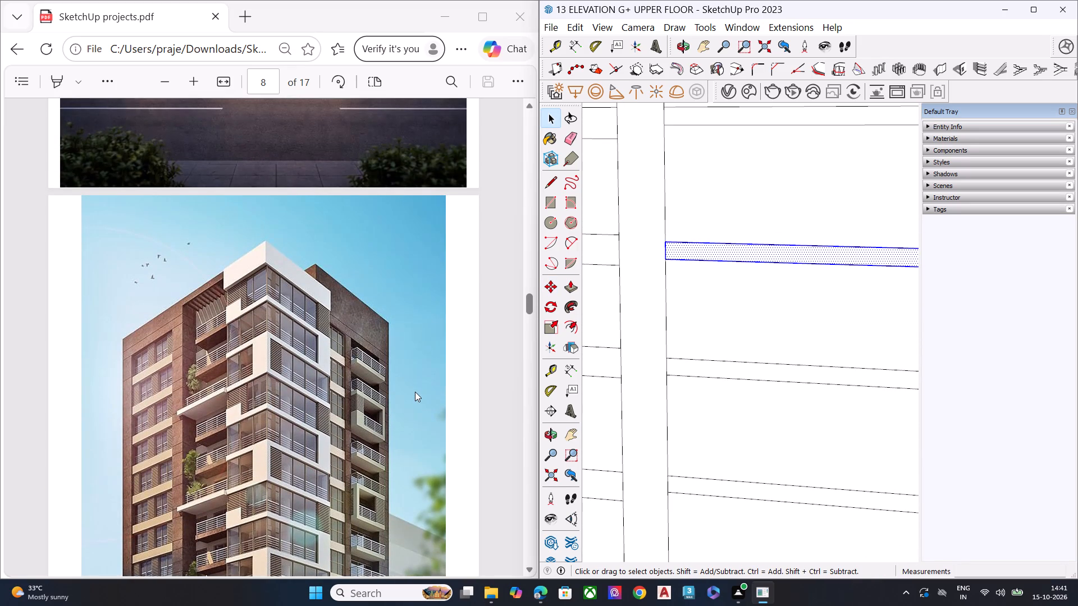
scroll(686, 327, down, 4)
scroll(673, 324, up, 1)
scroll(673, 324, down, 3)
middle_drag(820, 324, 681, 389)
scroll(762, 356, up, 1)
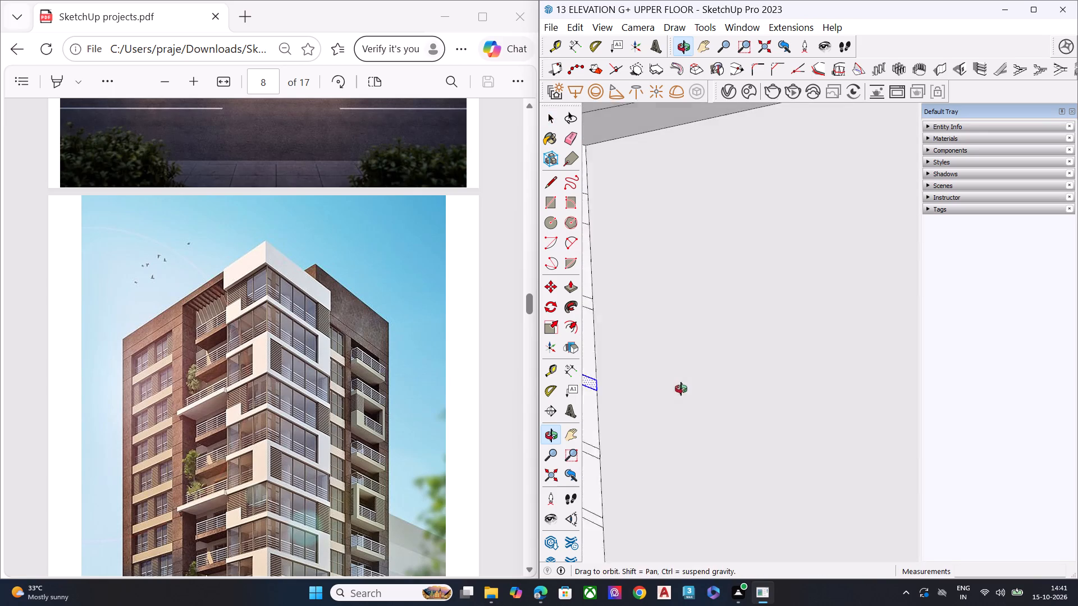
middle_drag(681, 389, 680, 390)
scroll(736, 360, up, 2)
scroll(806, 332, down, 8)
scroll(692, 319, up, 6)
double_click(724, 283)
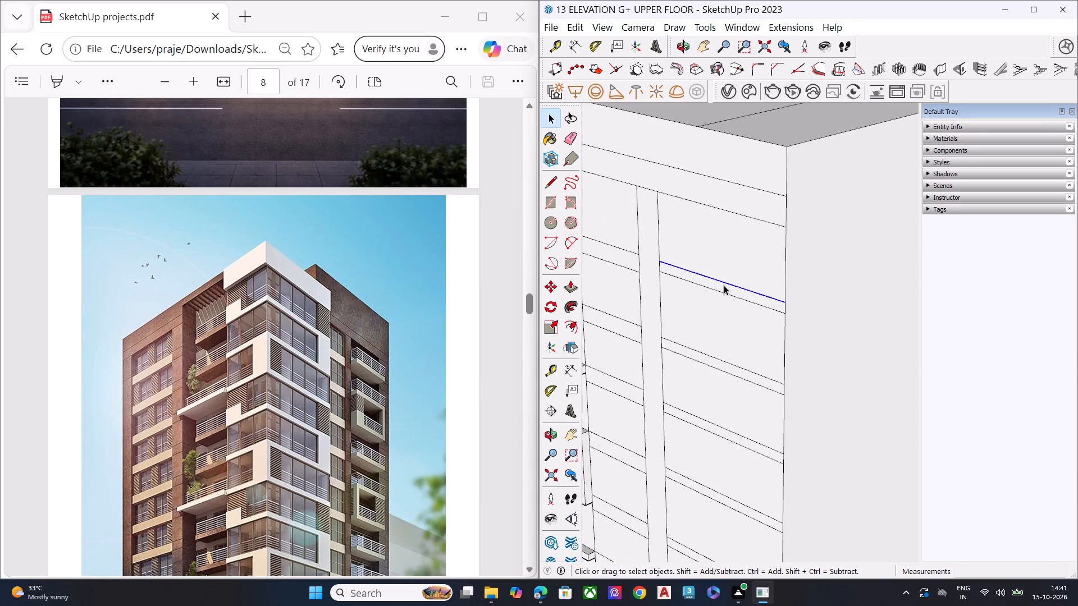
key(p)
click(724, 285)
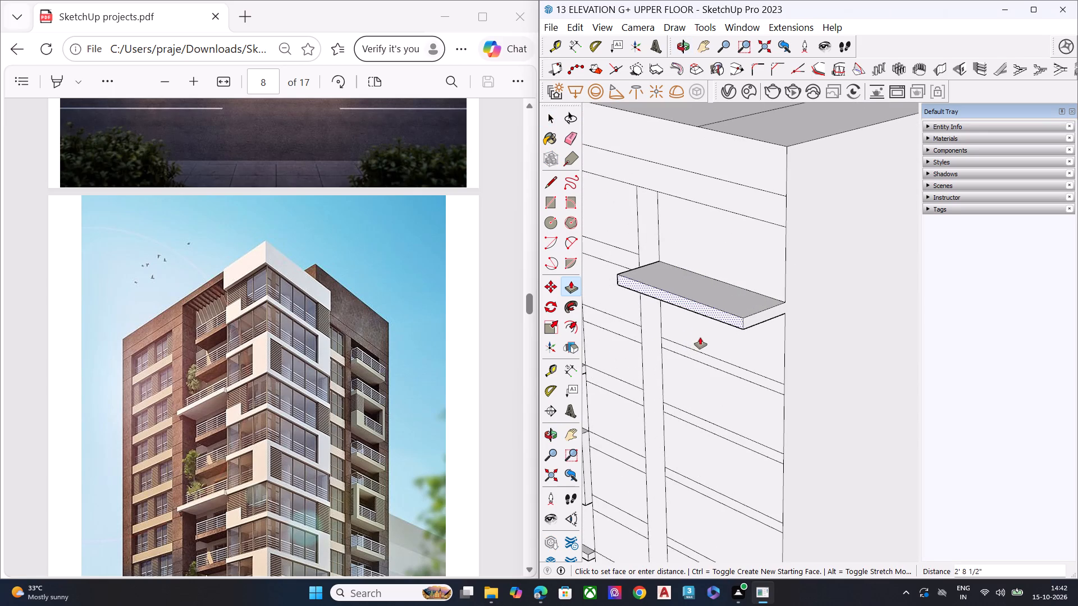
click(704, 335)
key(space)
Push/Pull the second band from the top outward by the same depth as the slab above it.
click(736, 368)
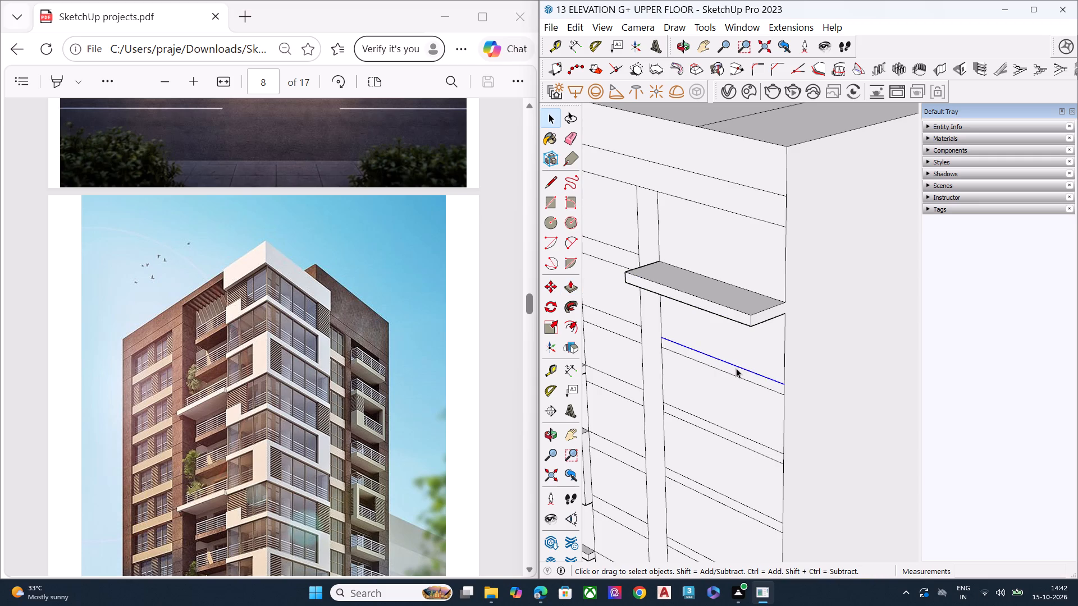
key(p)
double_click(748, 374)
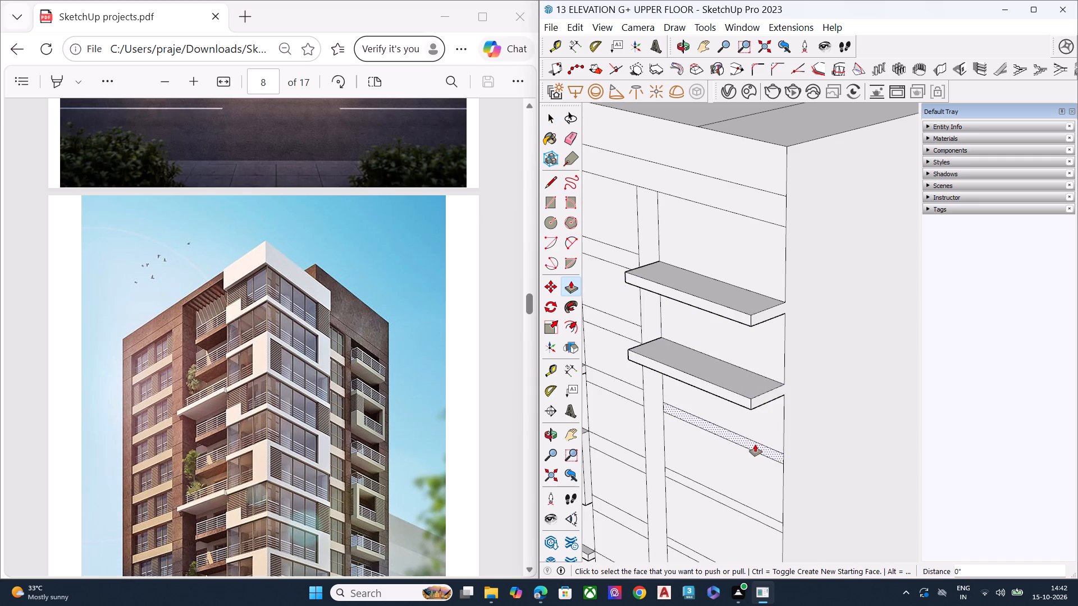
Push/Pull the third to sixth floor bands from the top of the rear bay outward, matching the depth of the slabs above.
double_click(755, 444)
scroll(704, 327, down, 6)
scroll(721, 419, up, 5)
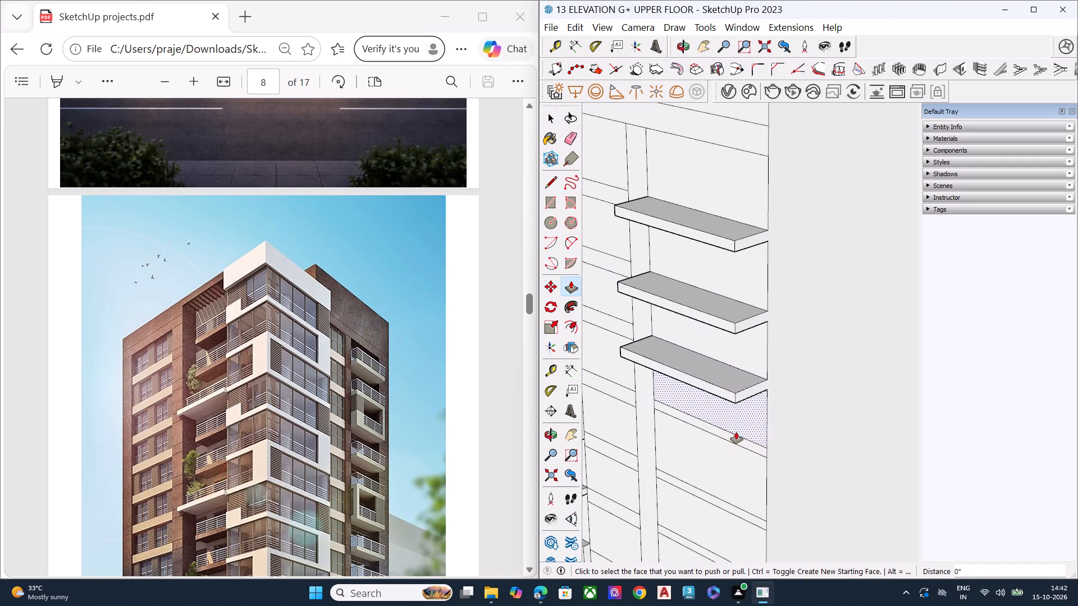
double_click(733, 437)
scroll(676, 349, down, 8)
scroll(710, 480, up, 6)
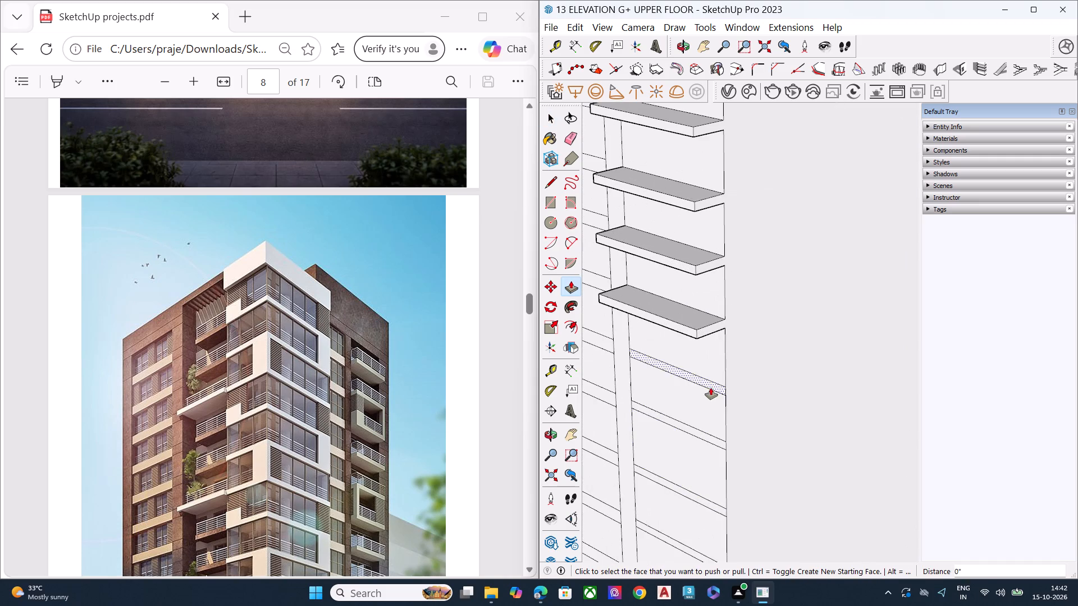
double_click(712, 382)
double_click(711, 440)
Push/Pull the rear bay's seventh and eighth floor bands from the top outward to the same balcony slab depth.
scroll(657, 364, down, 4)
scroll(657, 364, up, 1)
scroll(657, 364, down, 1)
scroll(673, 442, up, 2)
scroll(678, 450, down, 1)
scroll(679, 452, up, 4)
double_click(686, 456)
key(ctrl+z)
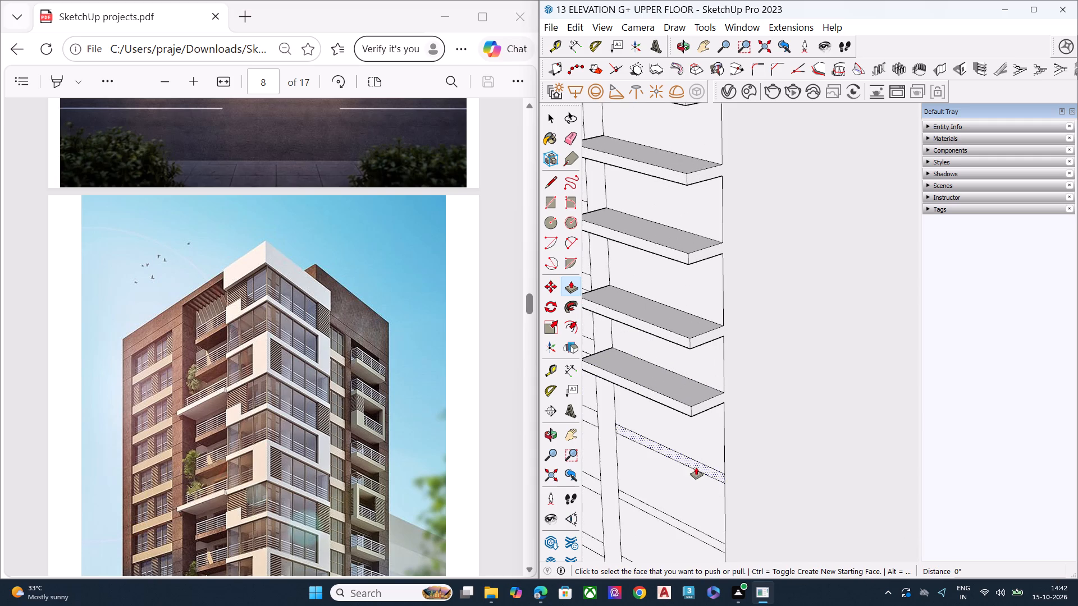
double_click(704, 469)
scroll(668, 306, down, 8)
scroll(653, 408, up, 10)
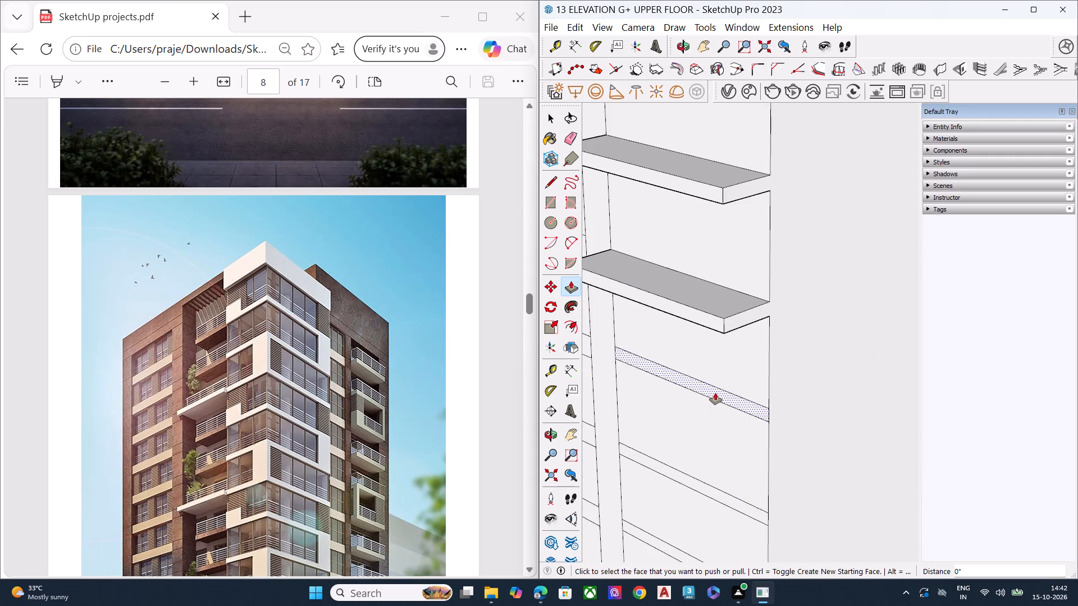
double_click(716, 392)
Push/Pull the rear bay's ninth and tenth floor bands from the top outward to the same balcony slab depth.
scroll(677, 321, down, 6)
scroll(698, 393, up, 6)
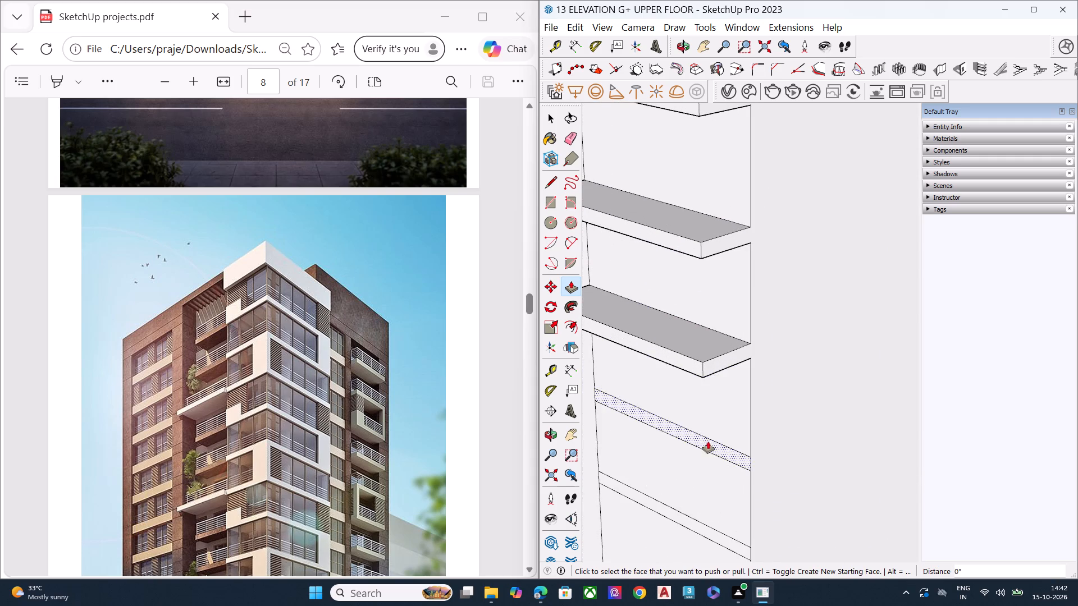
double_click(708, 442)
scroll(660, 316, down, 7)
scroll(676, 425, up, 8)
double_click(681, 423)
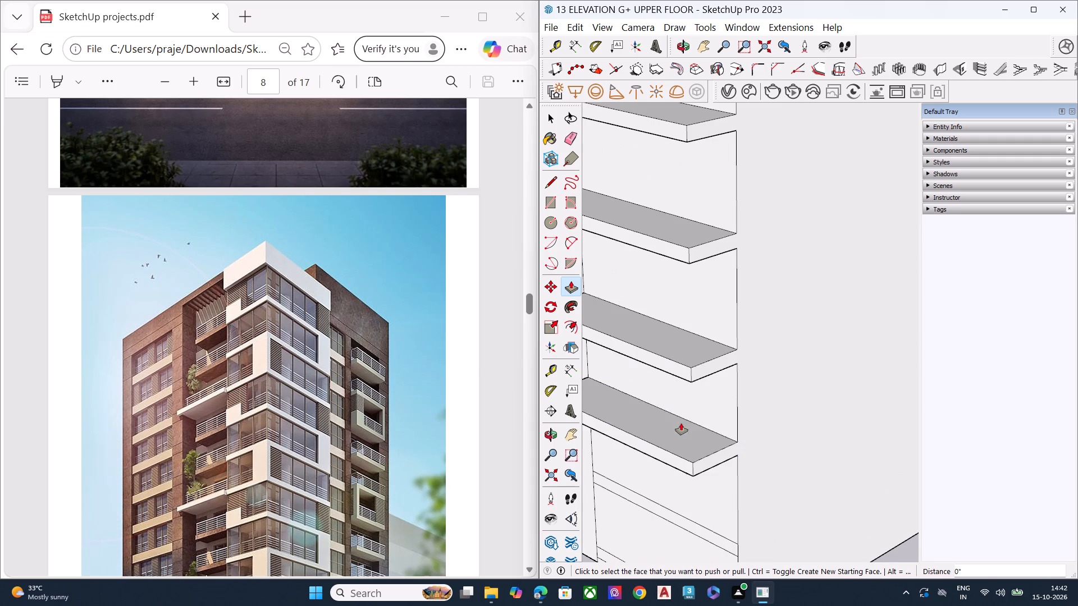
Push/Pull the rear bay's two lowest floor bands outward to the same depth, completing the stack of balcony slabs.
scroll(688, 315, down, 6)
scroll(684, 414, up, 6)
double_click(689, 451)
scroll(651, 300, down, 3)
scroll(651, 300, up, 1)
scroll(651, 300, down, 3)
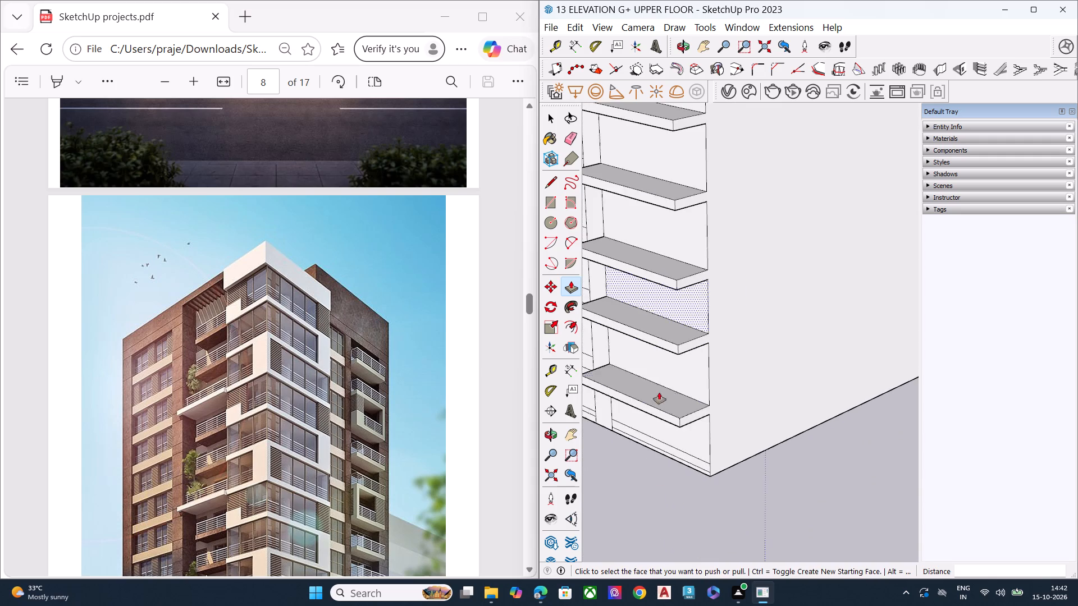
scroll(674, 497, up, 7)
double_click(702, 417)
scroll(692, 421, down, 2)
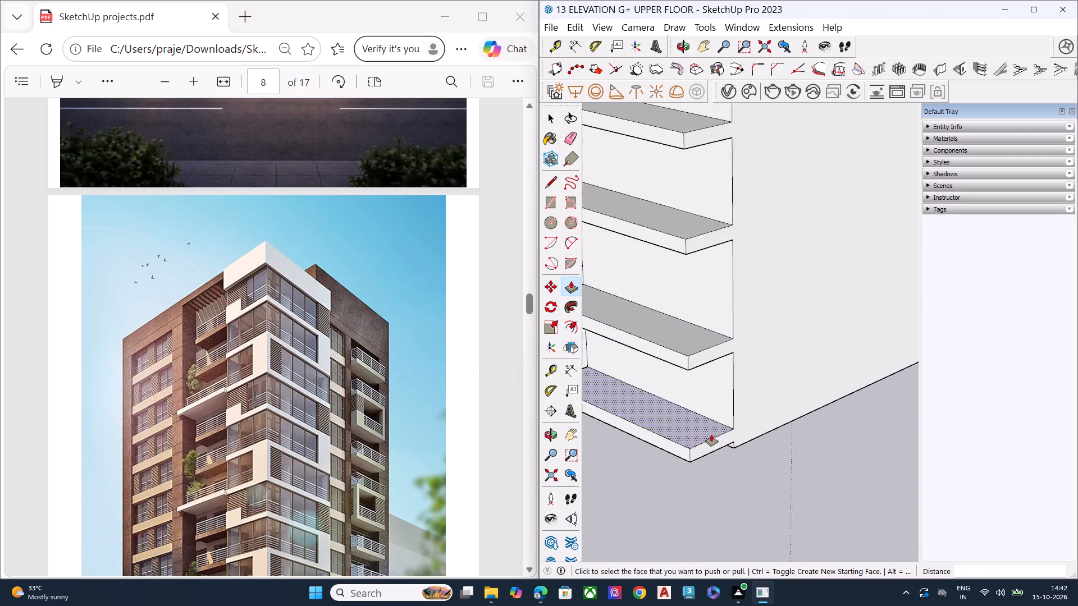
scroll(711, 434, down, 6)
middle_click(724, 465)
key(space)
middle_drag(703, 493, 720, 492)
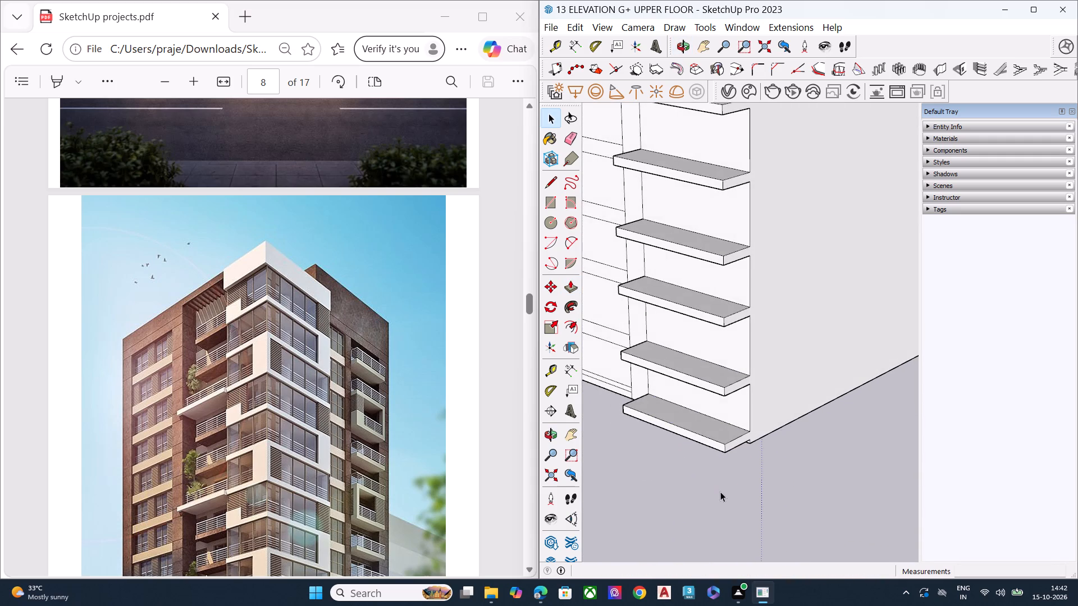
scroll(759, 482, down, 7)
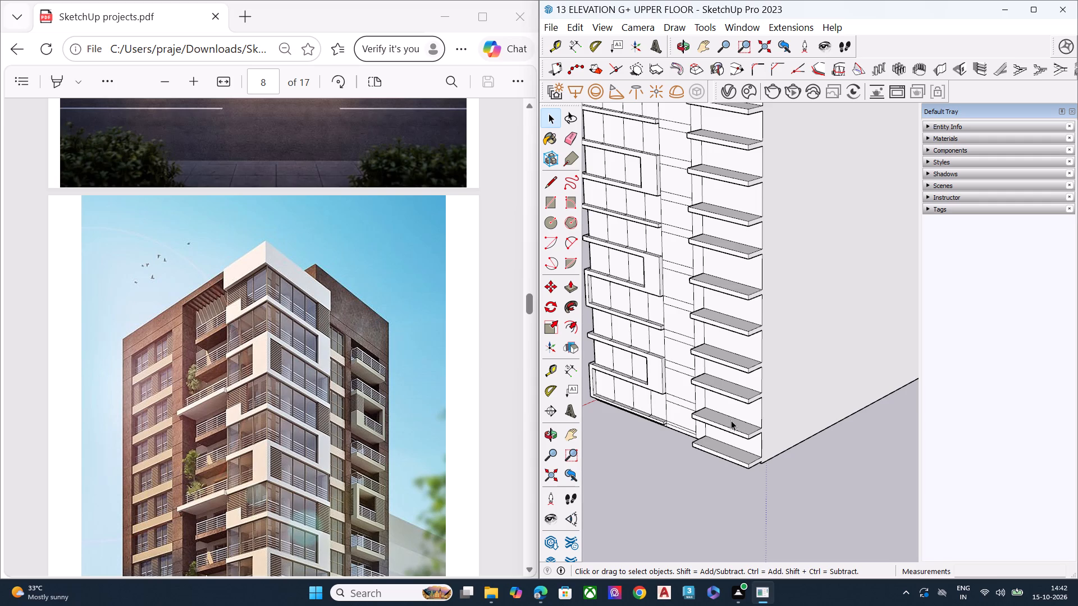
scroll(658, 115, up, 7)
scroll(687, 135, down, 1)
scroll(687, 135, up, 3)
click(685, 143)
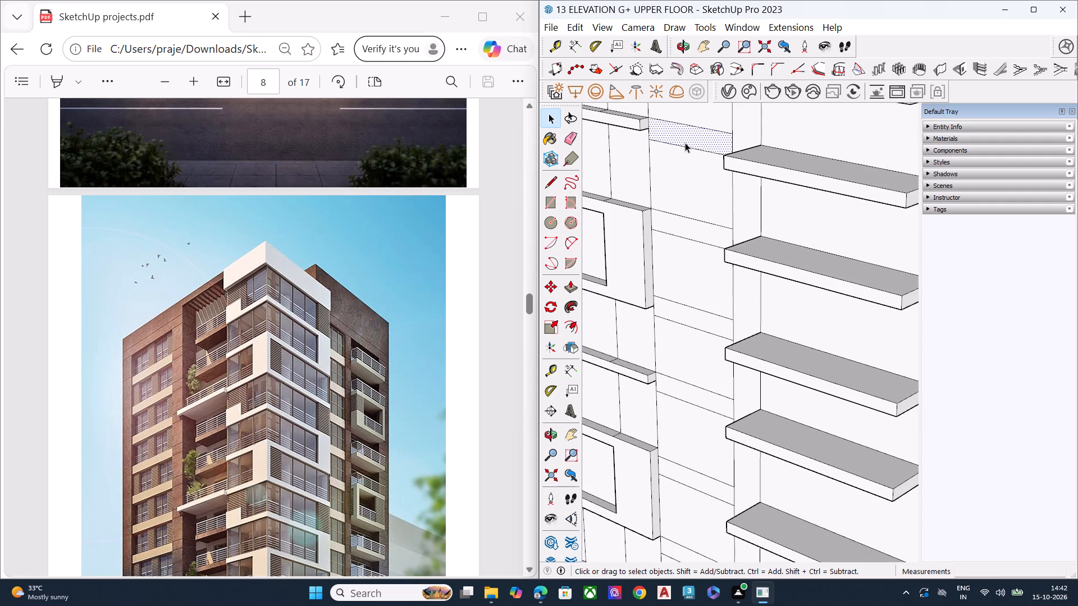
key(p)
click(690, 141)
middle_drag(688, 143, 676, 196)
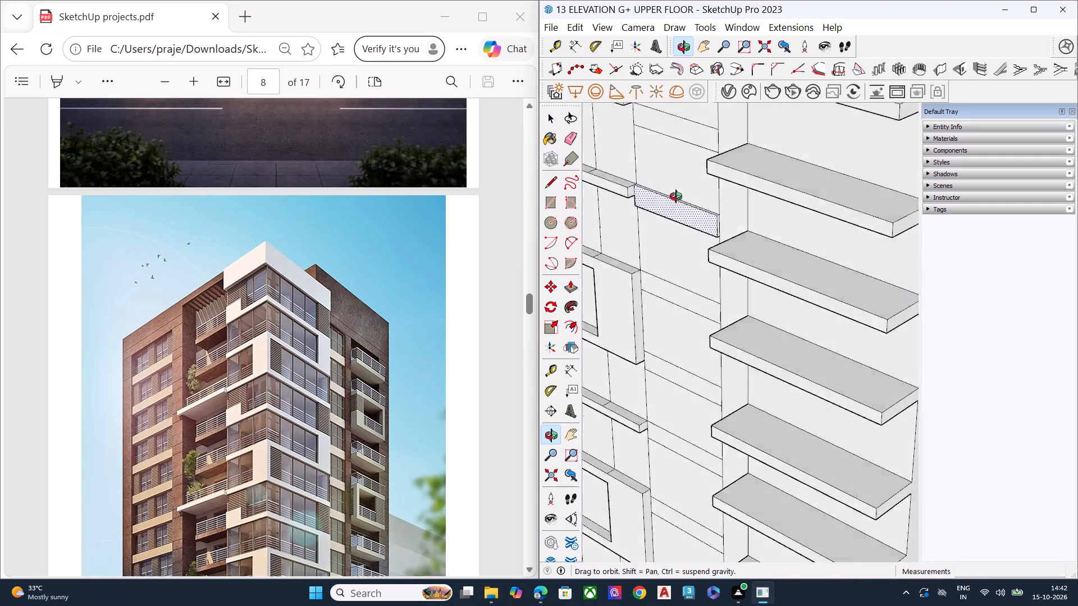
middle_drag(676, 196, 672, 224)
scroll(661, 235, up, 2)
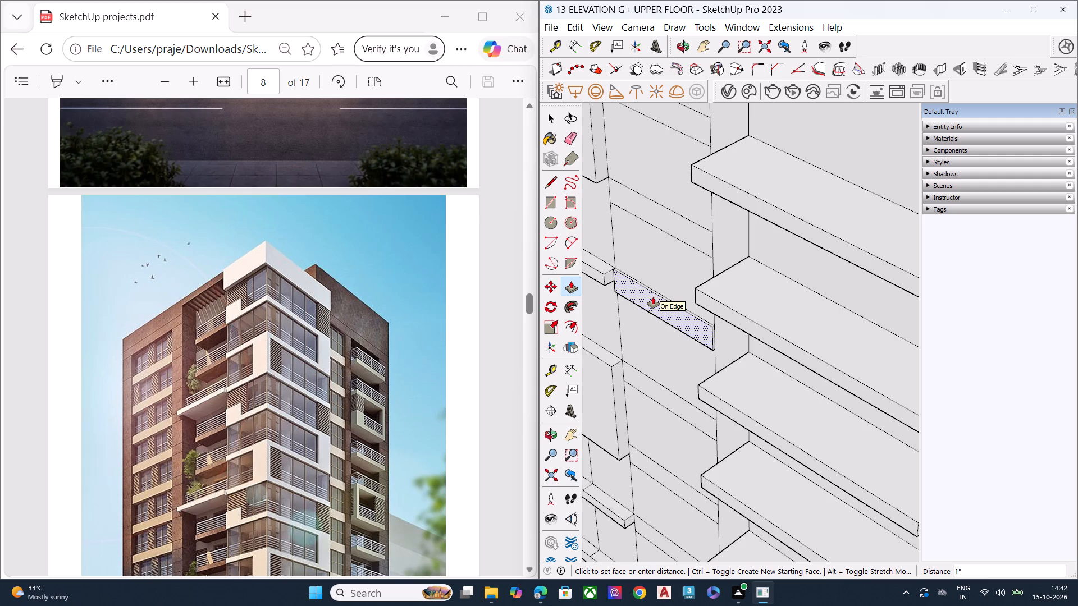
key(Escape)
Push/Pull the tall vertical strip beside the balcony slabs slightly outward, by about 3 inches.
scroll(682, 301, down, 1)
middle_drag(684, 302, 772, 277)
scroll(679, 260, down, 7)
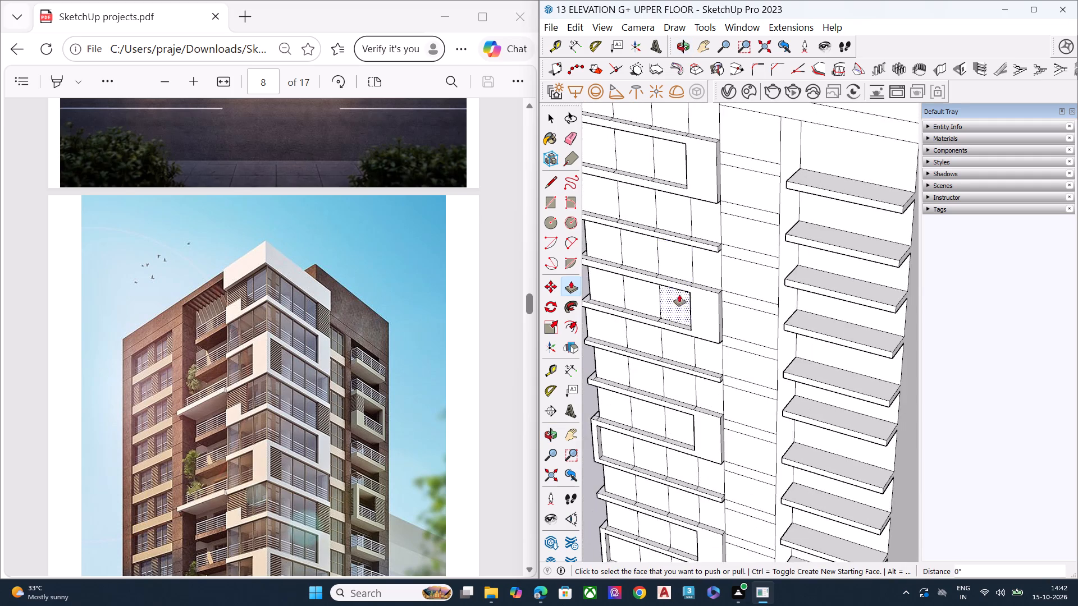
scroll(679, 295, down, 1)
middle_drag(734, 304, 744, 294)
scroll(747, 265, up, 8)
scroll(702, 257, down, 5)
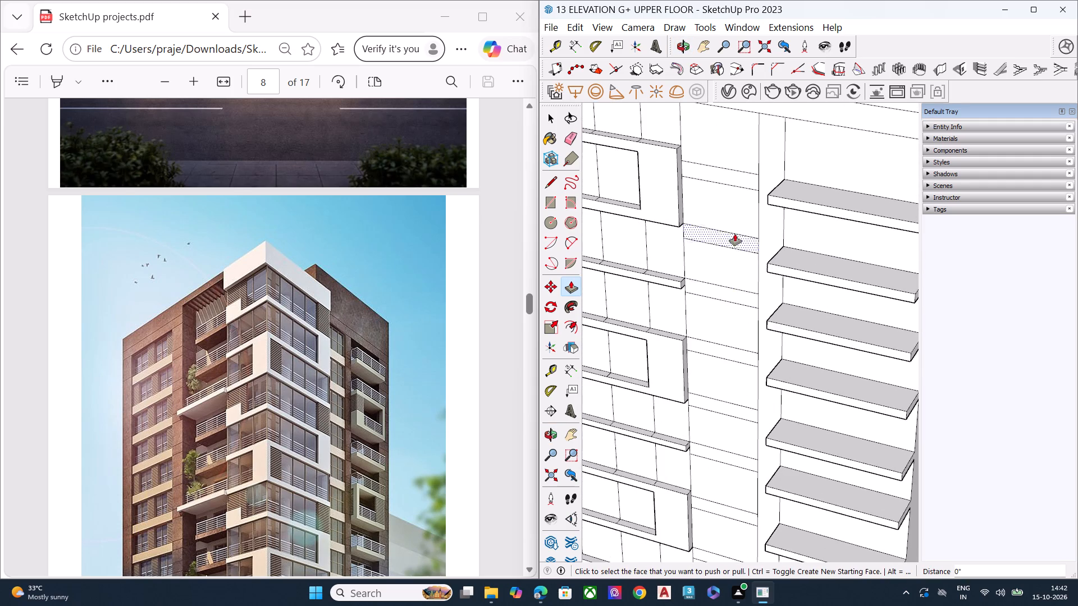
scroll(773, 135, up, 6)
click(770, 144)
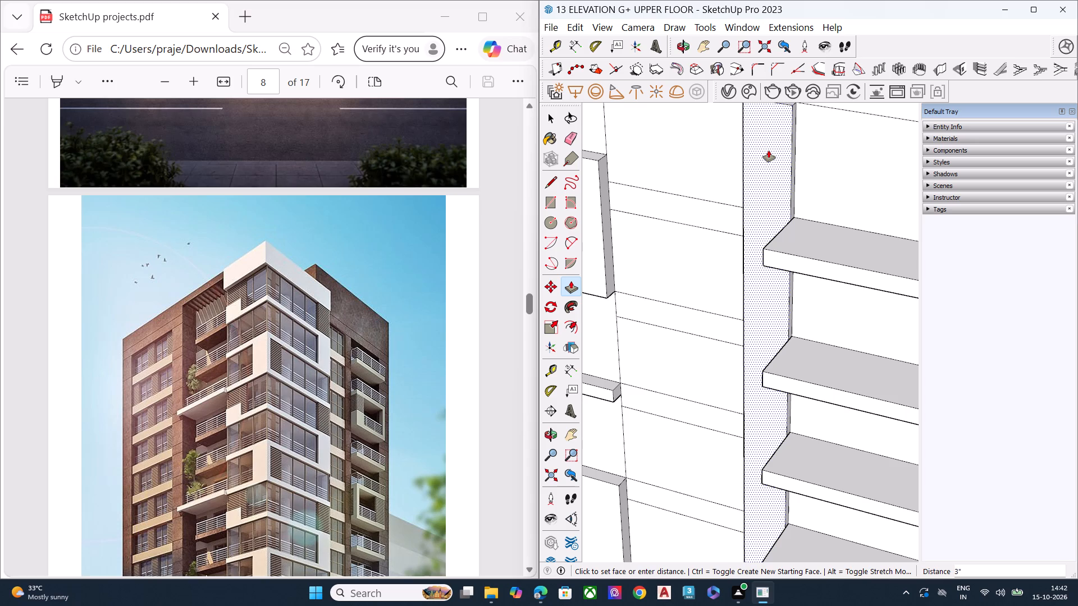
click(771, 149)
key(space)
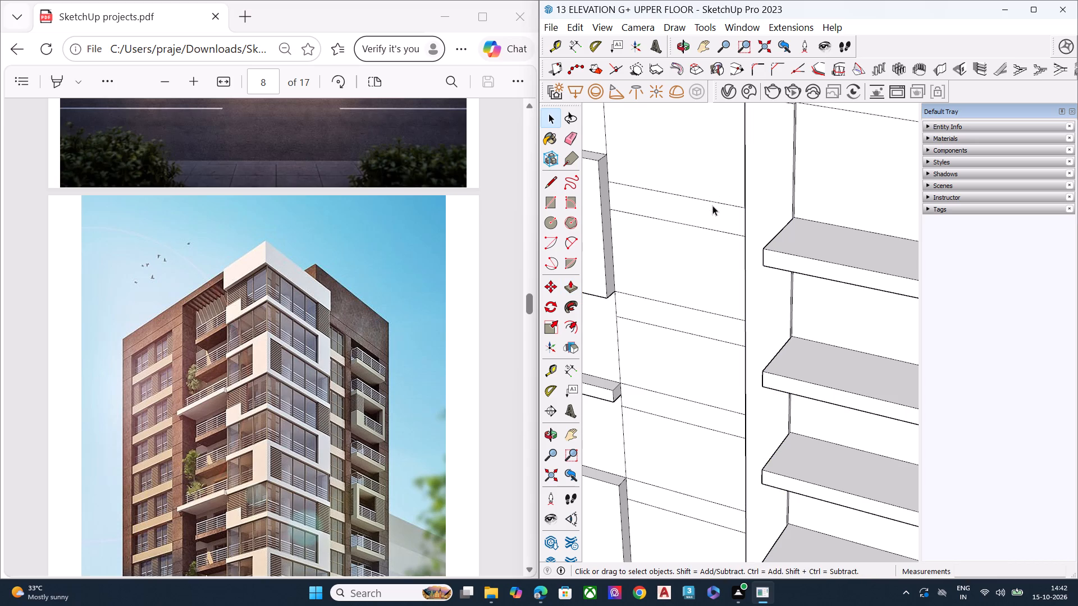
Push/Pull the top four floor bands of the middle bay outward by the same small depth as the vertical strip.
click(712, 210)
text(OP)
double_click(712, 210)
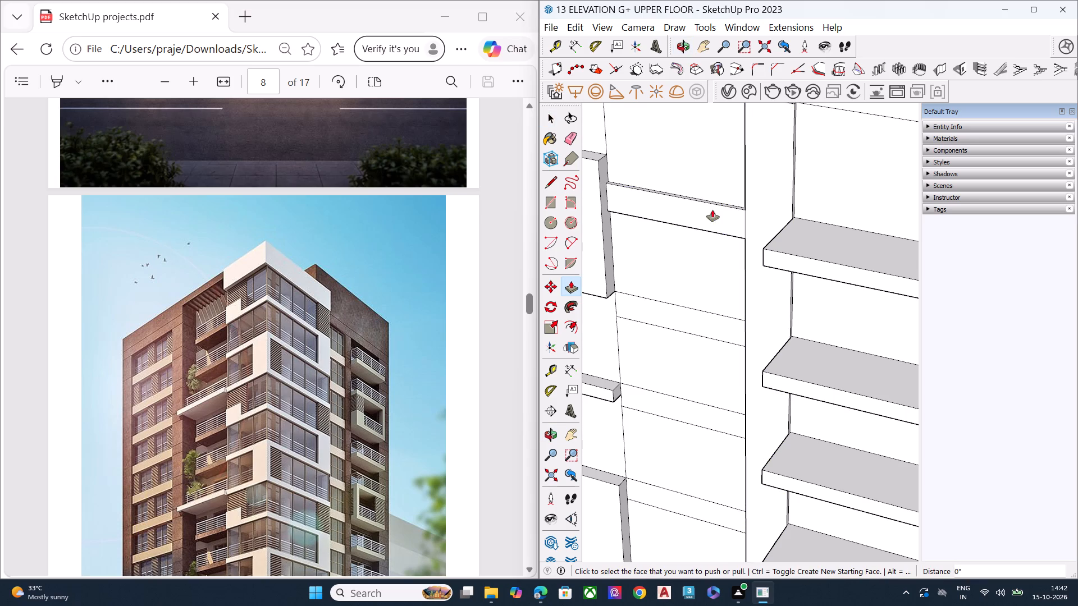
scroll(698, 214, down, 2)
double_click(692, 299)
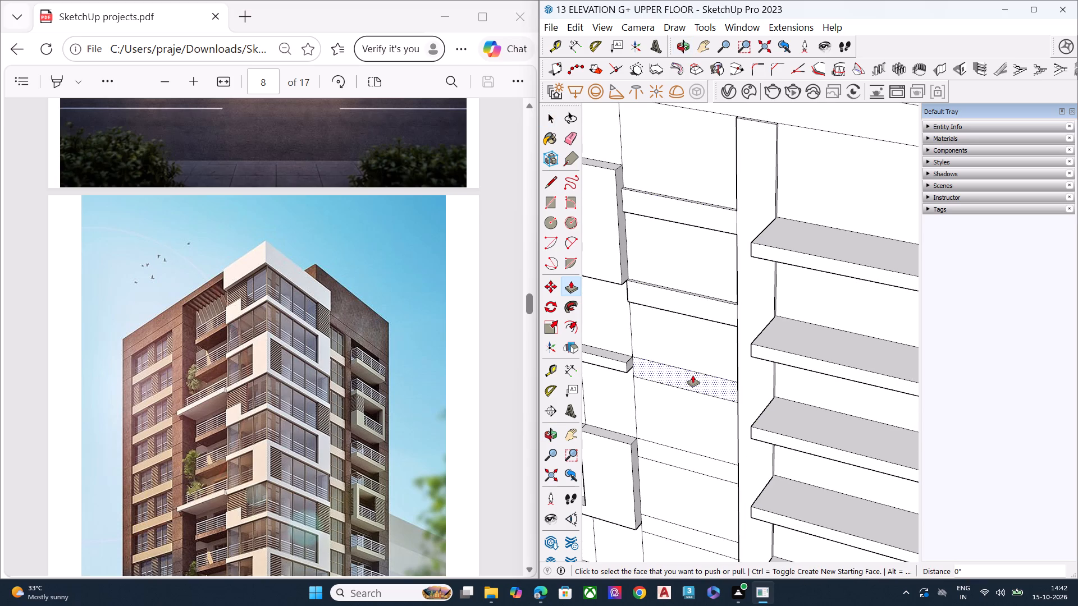
double_click(693, 375)
scroll(654, 240, down, 4)
scroll(660, 386, up, 4)
double_click(661, 385)
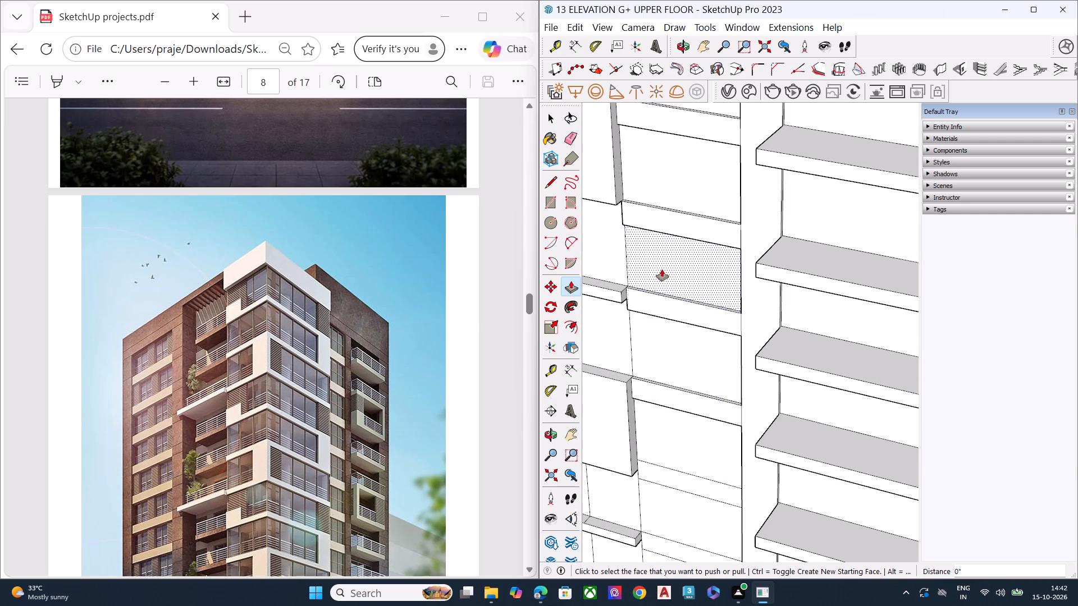
Push/Pull the middle bay's fifth to seventh floor bands from the top outward by the same depth as the bands above.
scroll(661, 268, down, 6)
scroll(673, 391, up, 5)
double_click(676, 391)
scroll(642, 273, down, 6)
scroll(657, 388, up, 2)
scroll(659, 389, down, 1)
scroll(659, 389, up, 4)
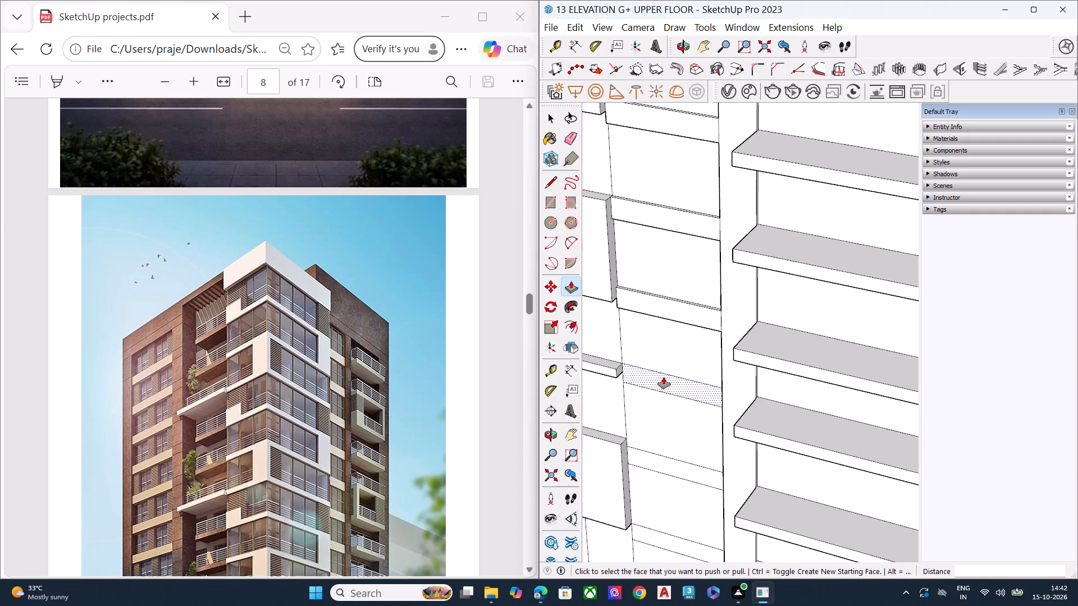
double_click(664, 377)
scroll(634, 226, down, 2)
scroll(634, 226, up, 1)
scroll(634, 226, down, 3)
scroll(648, 334, up, 6)
double_click(658, 435)
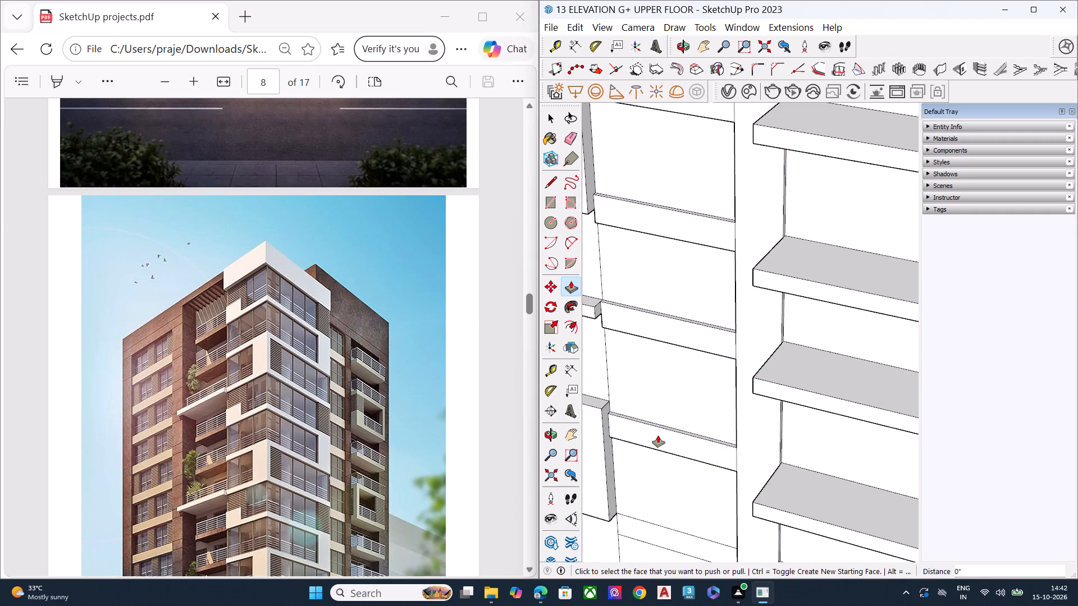
Push/Pull the middle bay's eighth to tenth floor bands from the top outward by the same depth.
scroll(601, 187, down, 6)
scroll(610, 183, up, 1)
scroll(611, 183, down, 2)
scroll(634, 327, up, 7)
double_click(642, 430)
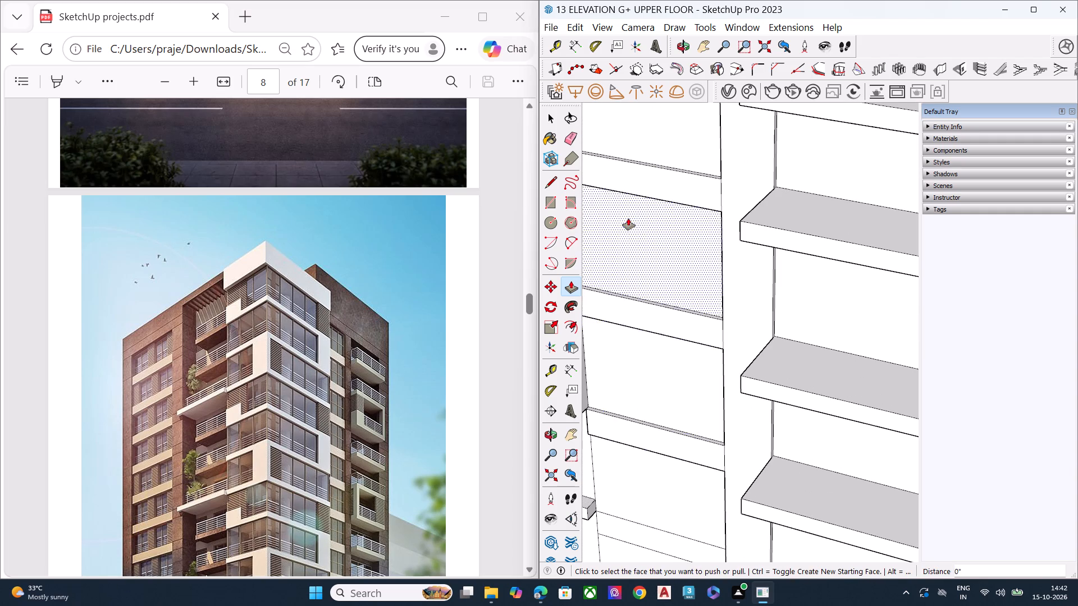
scroll(629, 218, down, 6)
scroll(633, 369, up, 5)
double_click(626, 425)
scroll(645, 292, down, 6)
scroll(644, 428, up, 4)
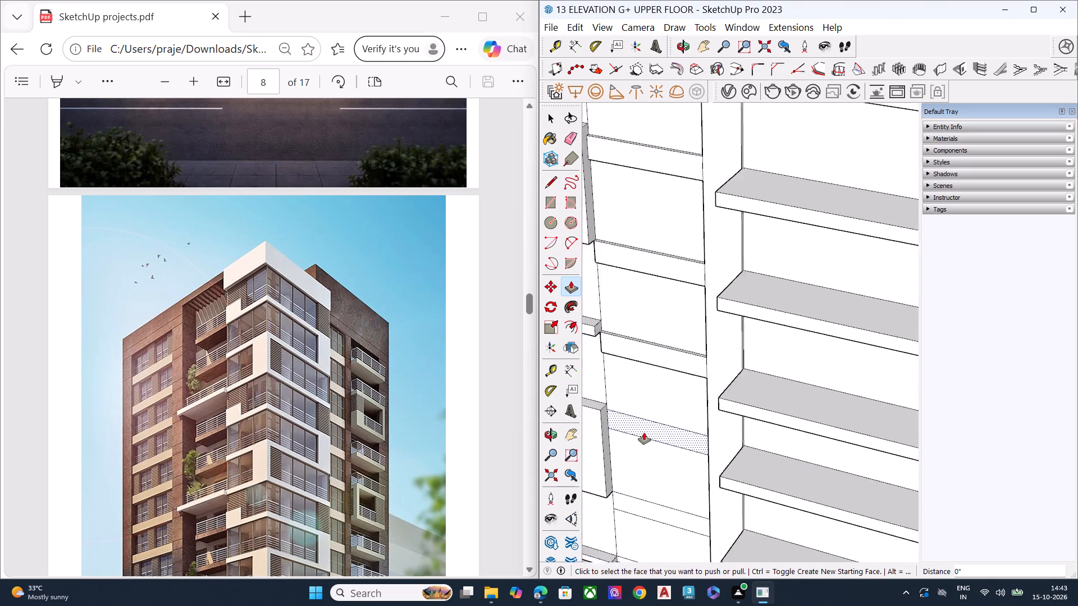
double_click(643, 430)
Push/Pull the middle bay's two lowest floor bands outward by the same depth, down to the building's base.
scroll(640, 312, down, 5)
scroll(632, 467, up, 5)
double_click(655, 417)
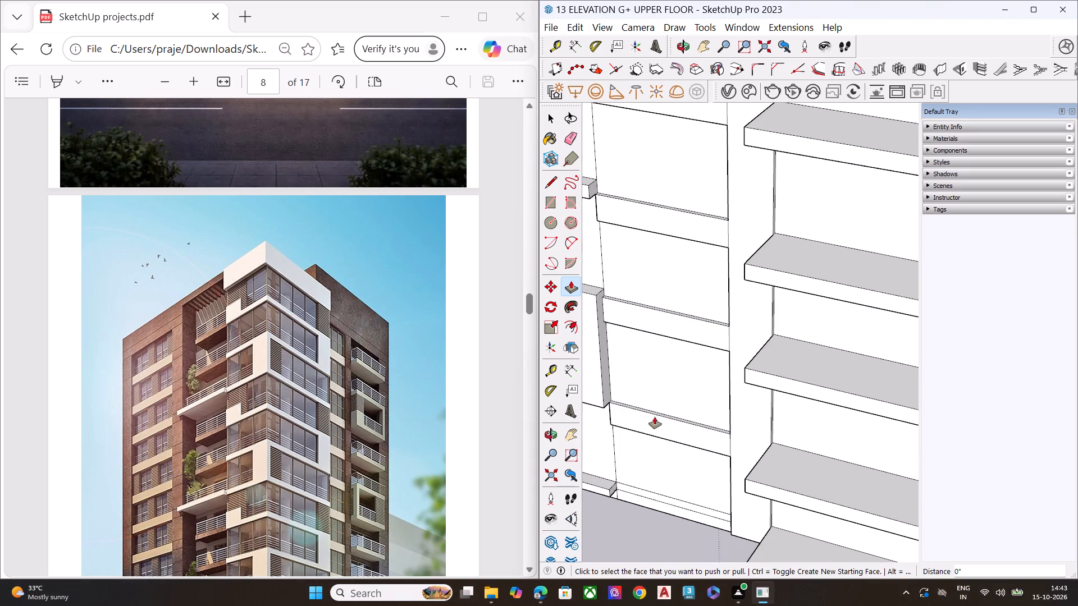
scroll(624, 439, down, 4)
scroll(646, 535, up, 2)
middle_drag(645, 535, 637, 456)
scroll(637, 456, up, 1)
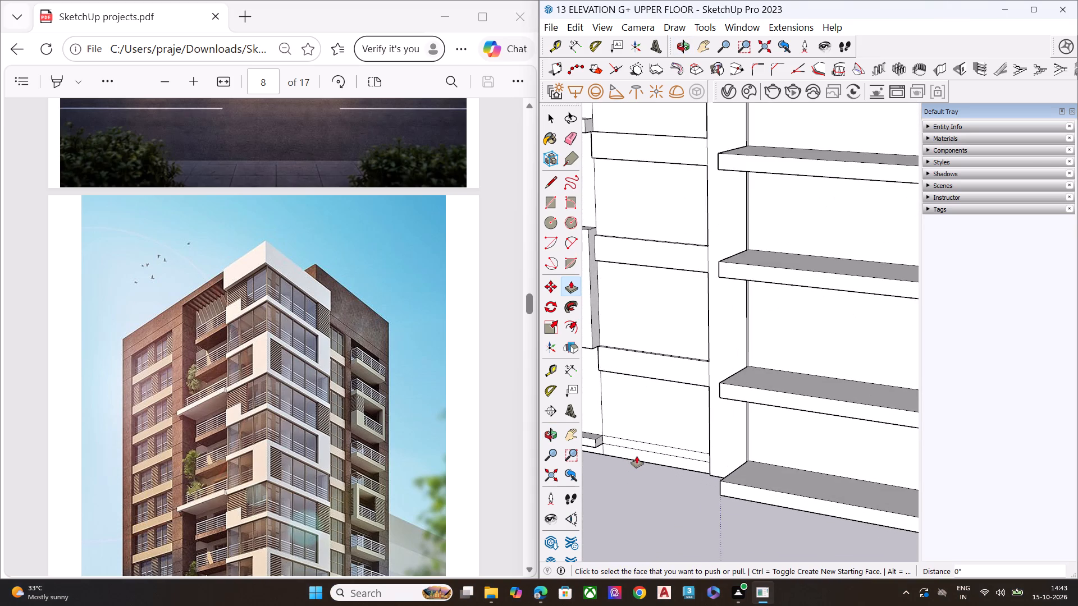
scroll(637, 456, up, 1)
scroll(444, 415, down, 3)
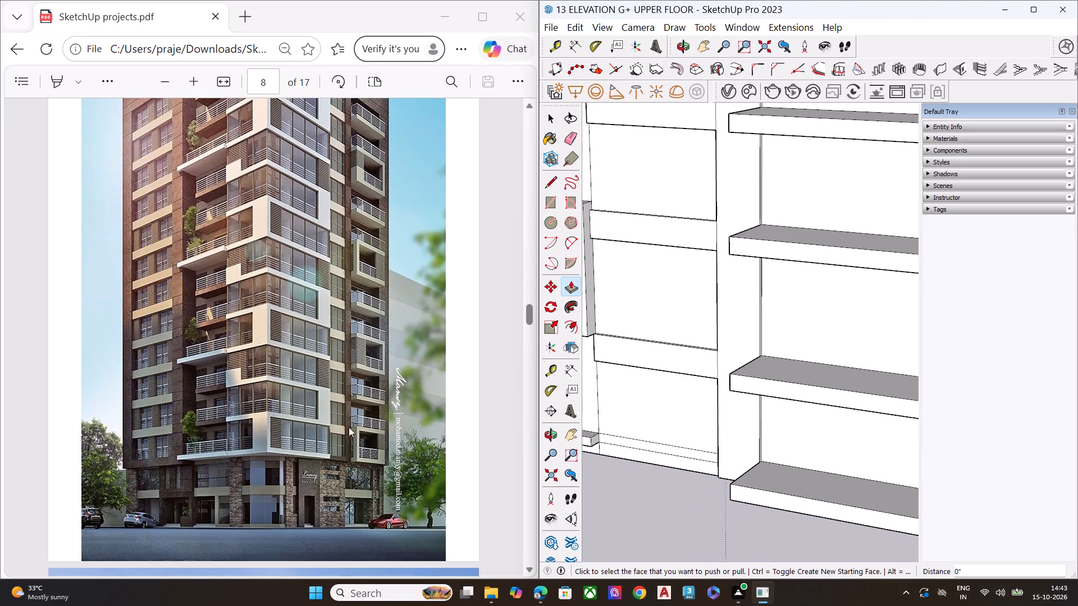
scroll(609, 490, up, 4)
double_click(638, 419)
scroll(656, 391, down, 7)
key(space)
Draw a rectangle of about 8 by 4 inches on the lowest balcony slab's top face, at the outer corner beside the vertical strip.
scroll(655, 415, down, 1)
middle_drag(632, 361, 687, 357)
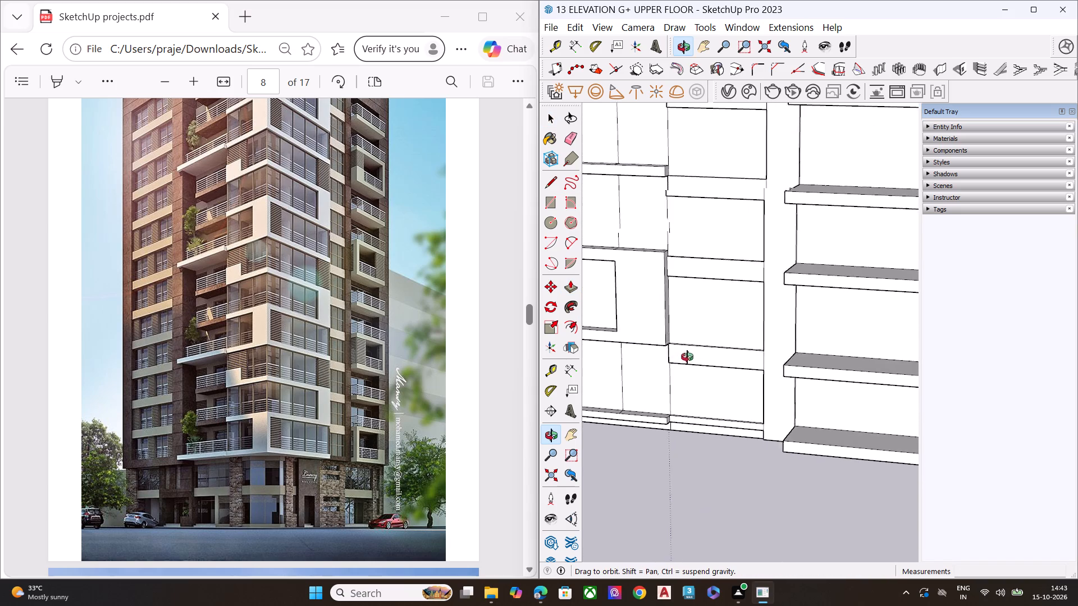
middle_drag(687, 357, 618, 384)
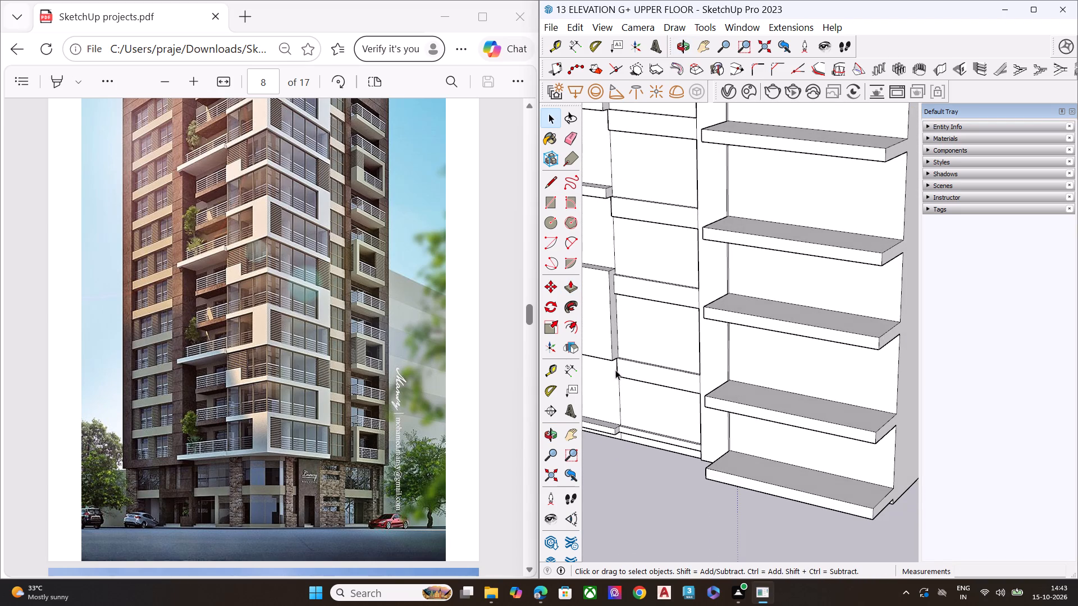
scroll(654, 369, down, 14)
middle_drag(681, 358, 705, 334)
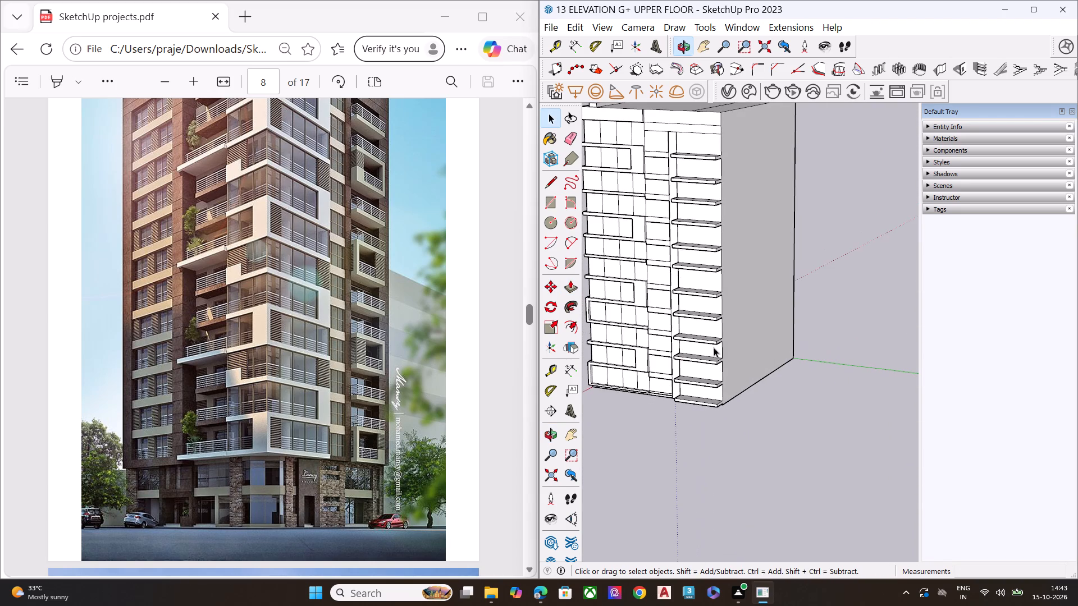
scroll(318, 465, up, 1)
scroll(651, 421, up, 7)
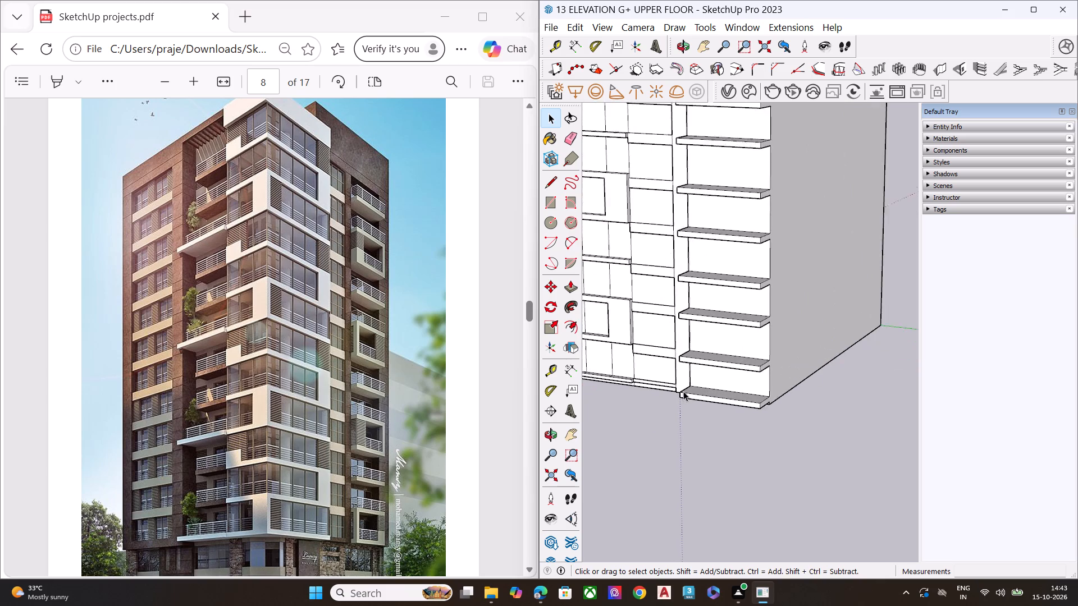
scroll(689, 384, up, 9)
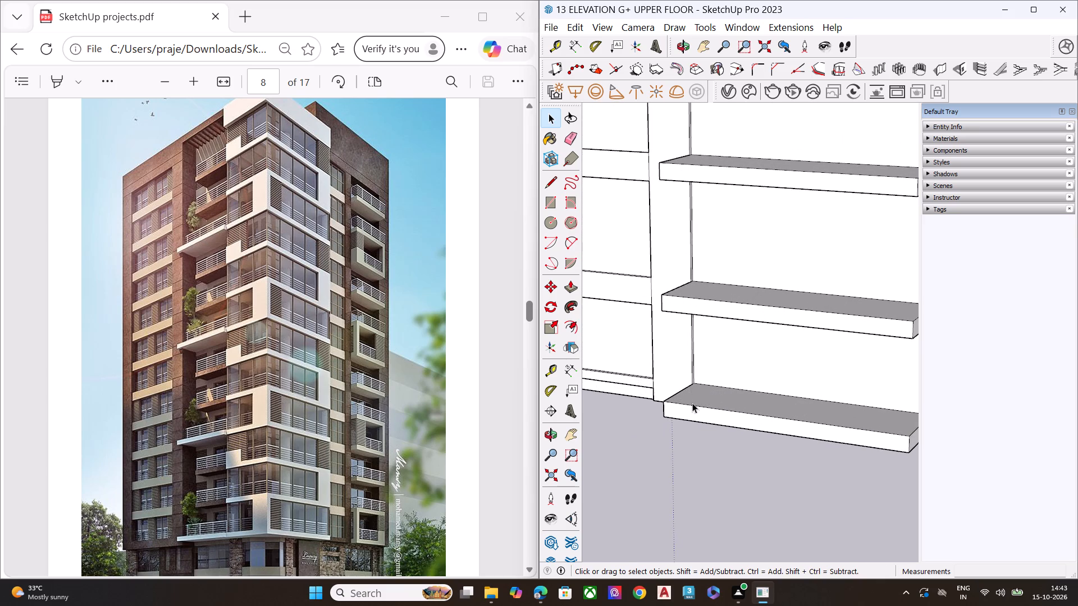
middle_drag(689, 405, 699, 462)
scroll(697, 473, up, 5)
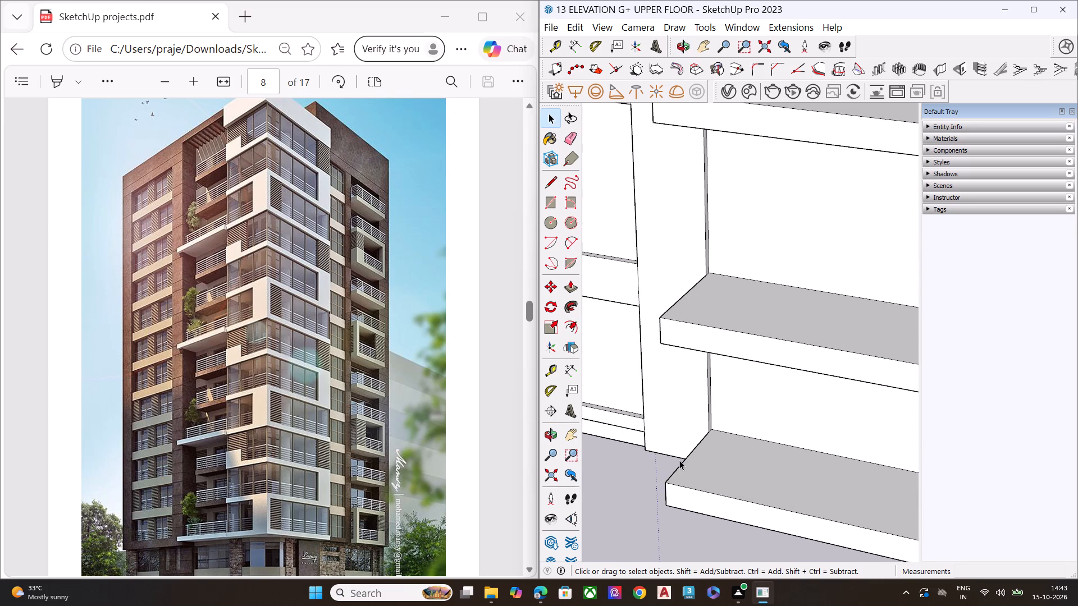
key(r)
click(664, 482)
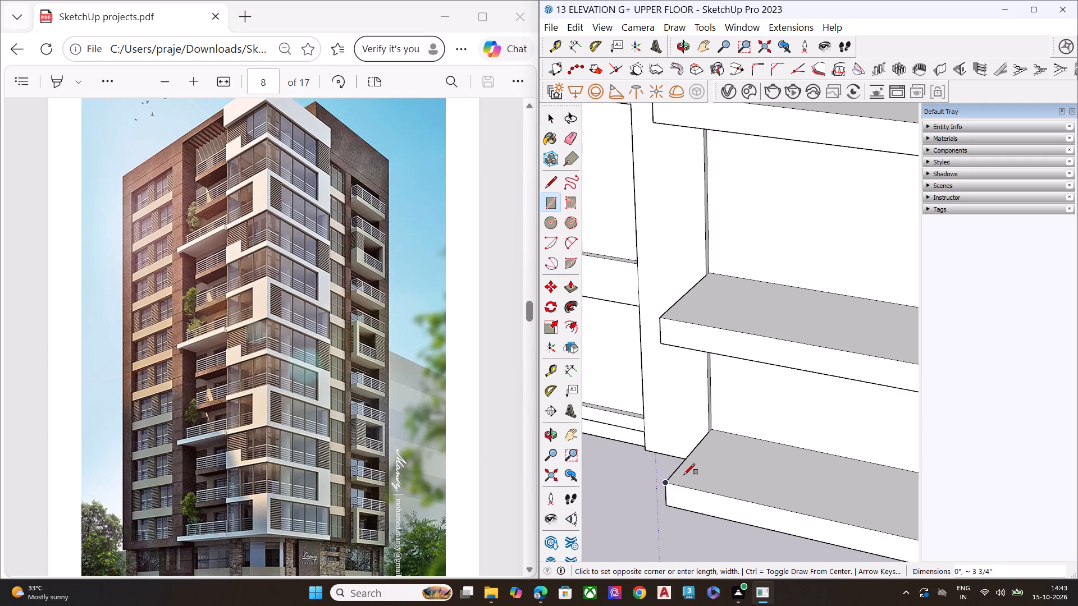
scroll(698, 471, up, 5)
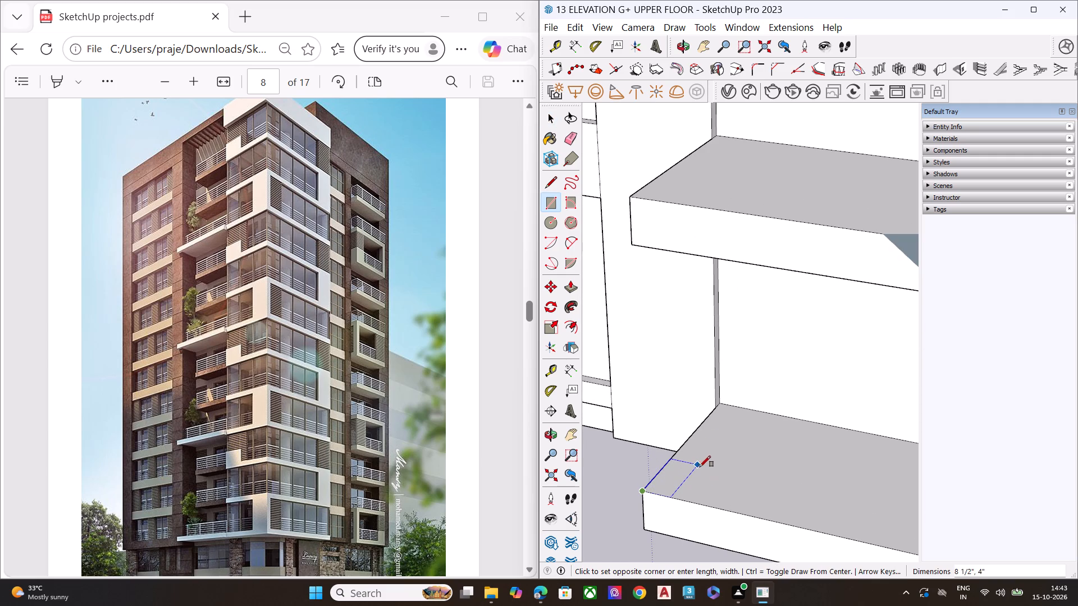
click(697, 471)
Push/Pull the corner rectangle upward to the underside of the second balcony slab, forming a post.
key(space)
click(683, 480)
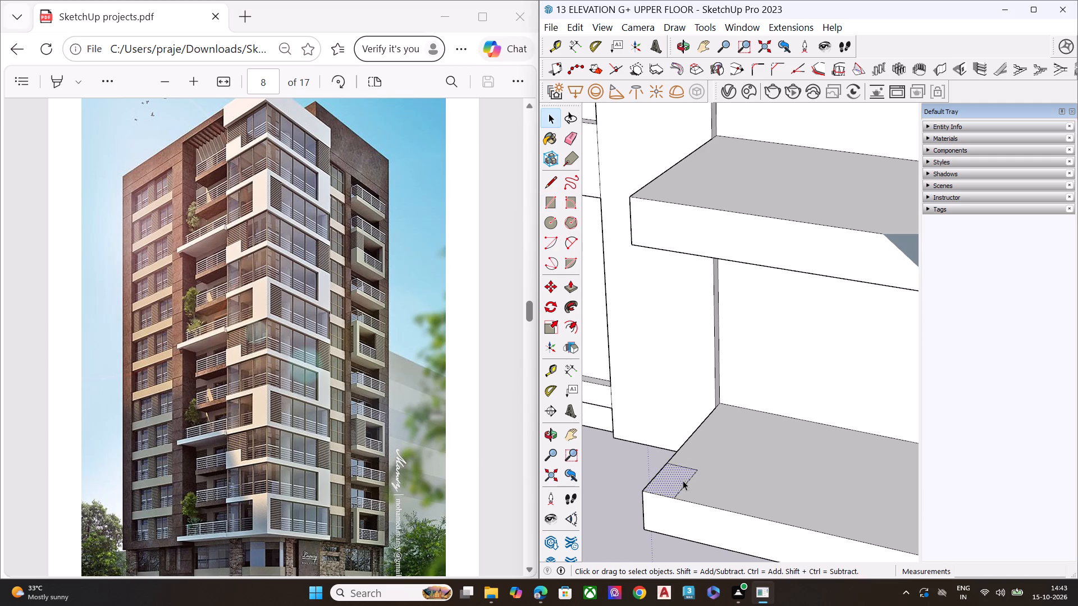
key(p)
click(679, 480)
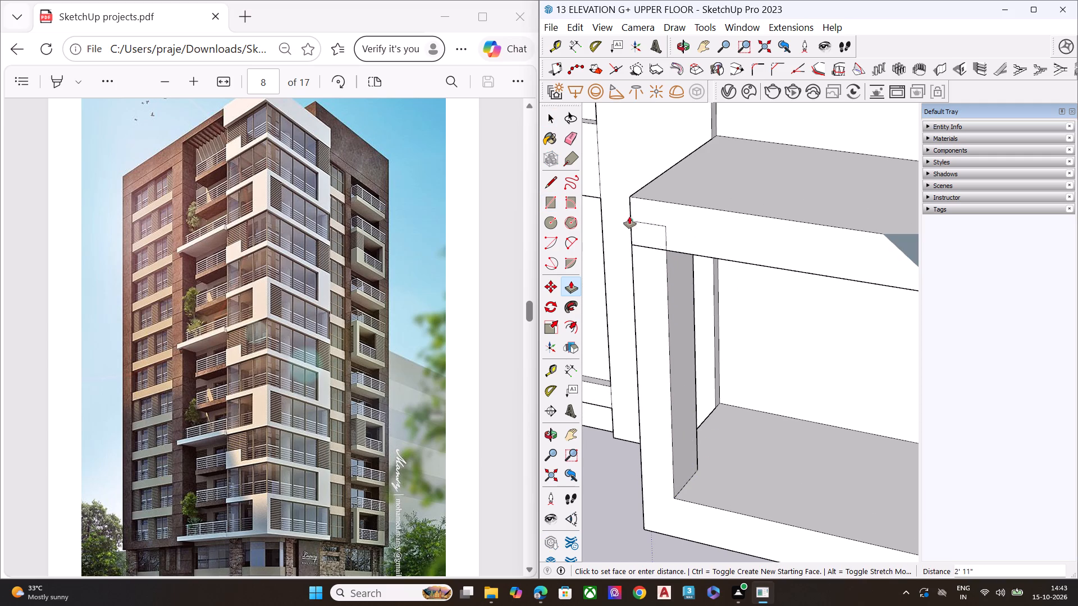
click(633, 242)
key(space)
scroll(604, 260, down, 7)
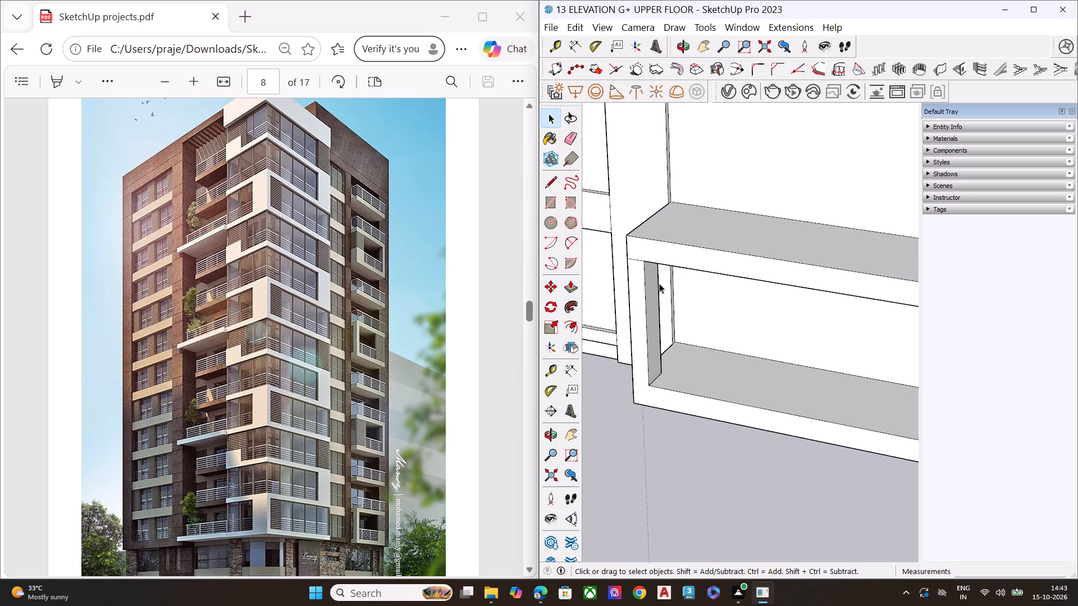
Examine the new corner post and how it meets the slabs and the adjoining vertical strip.
scroll(757, 265, up, 8)
scroll(723, 282, down, 17)
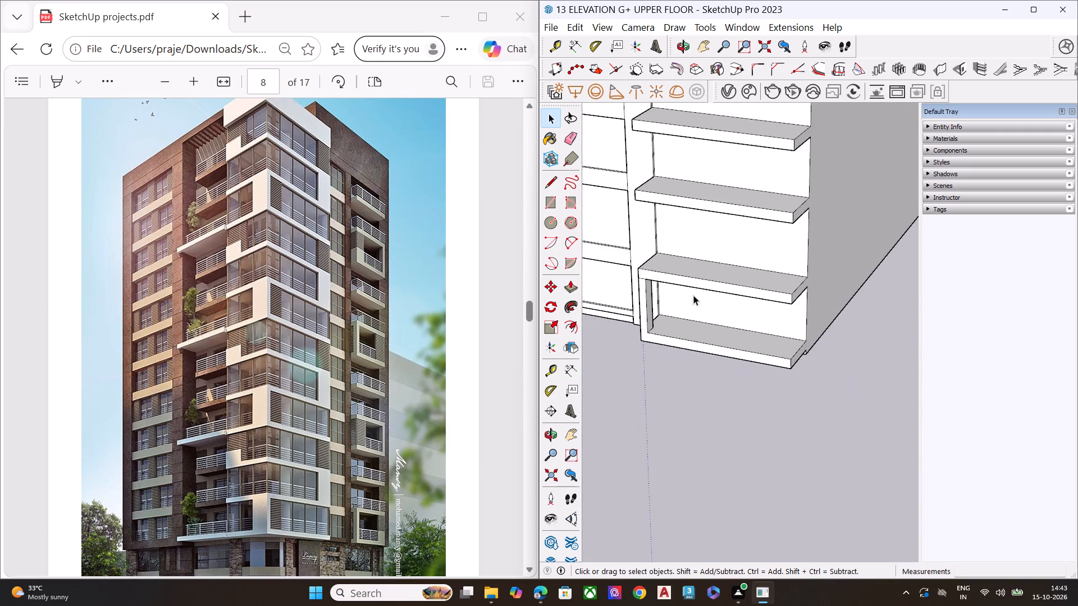
scroll(660, 306, up, 1)
middle_drag(660, 301, 742, 214)
scroll(716, 213, up, 7)
scroll(658, 288, up, 6)
middle_drag(679, 293, 871, 222)
scroll(757, 269, up, 8)
scroll(687, 260, down, 1)
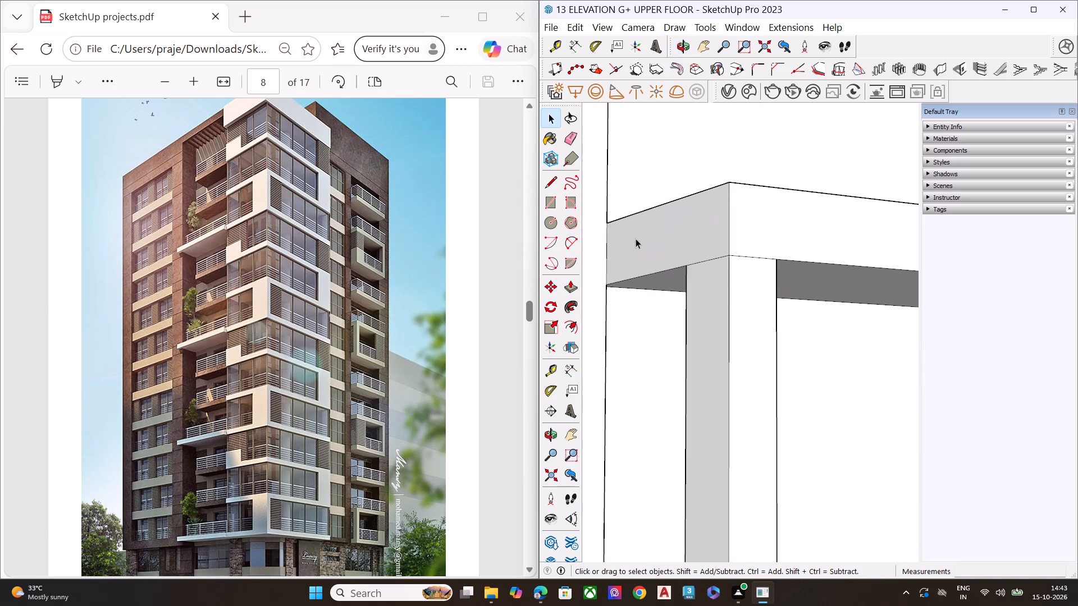
scroll(709, 388, down, 3)
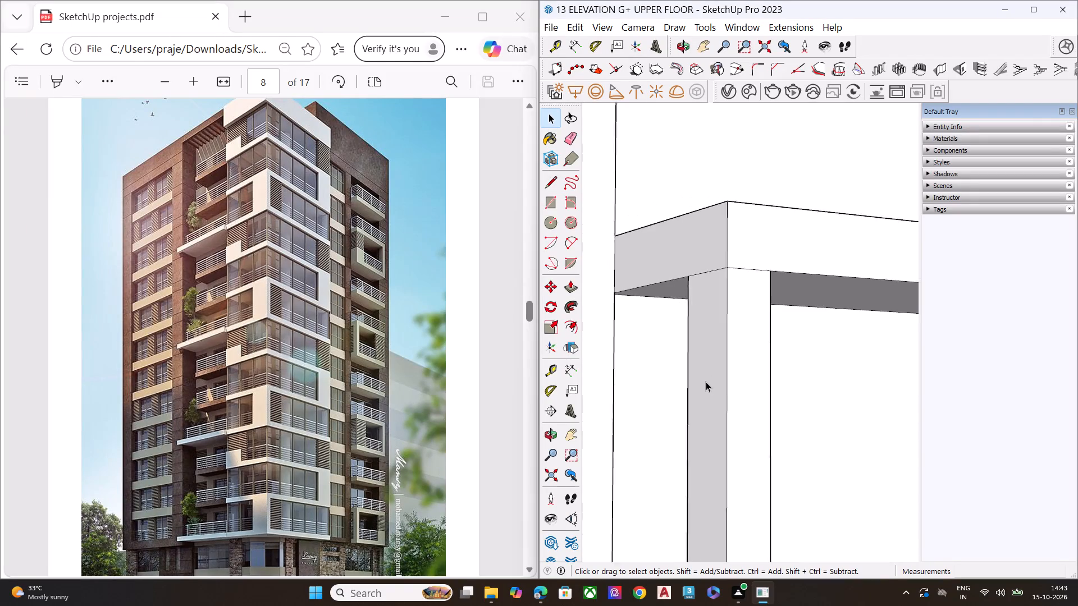
scroll(706, 382, down, 11)
middle_drag(754, 351, 715, 378)
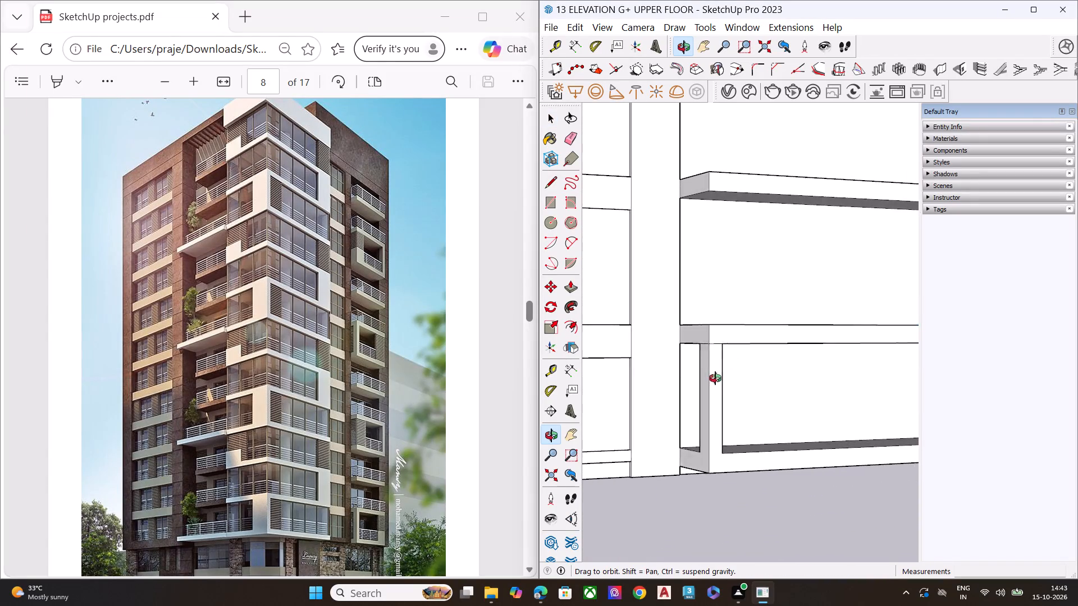
middle_drag(715, 378, 688, 387)
scroll(720, 327, down, 3)
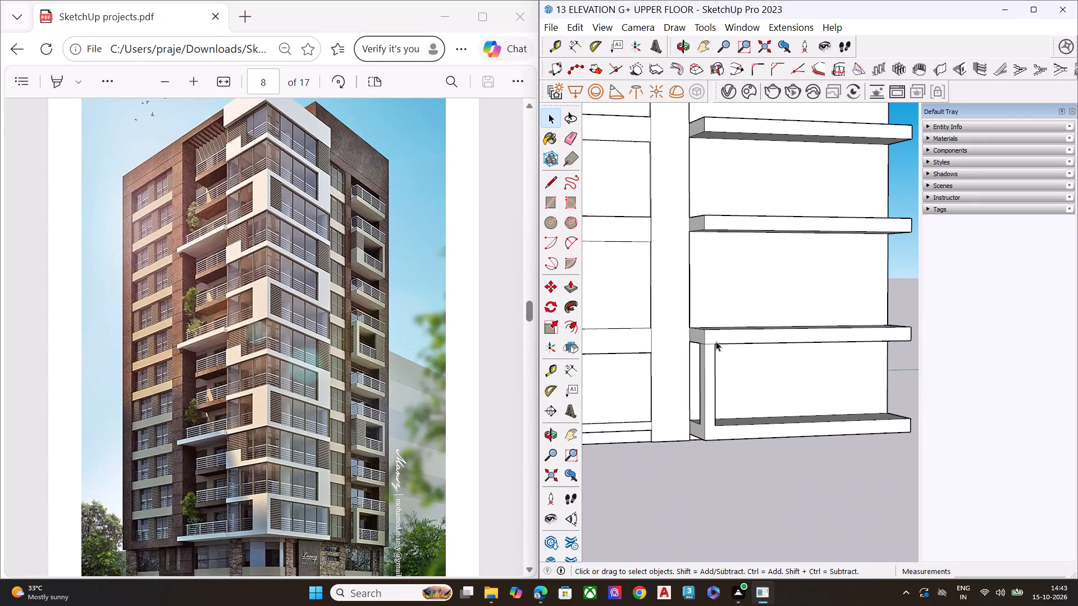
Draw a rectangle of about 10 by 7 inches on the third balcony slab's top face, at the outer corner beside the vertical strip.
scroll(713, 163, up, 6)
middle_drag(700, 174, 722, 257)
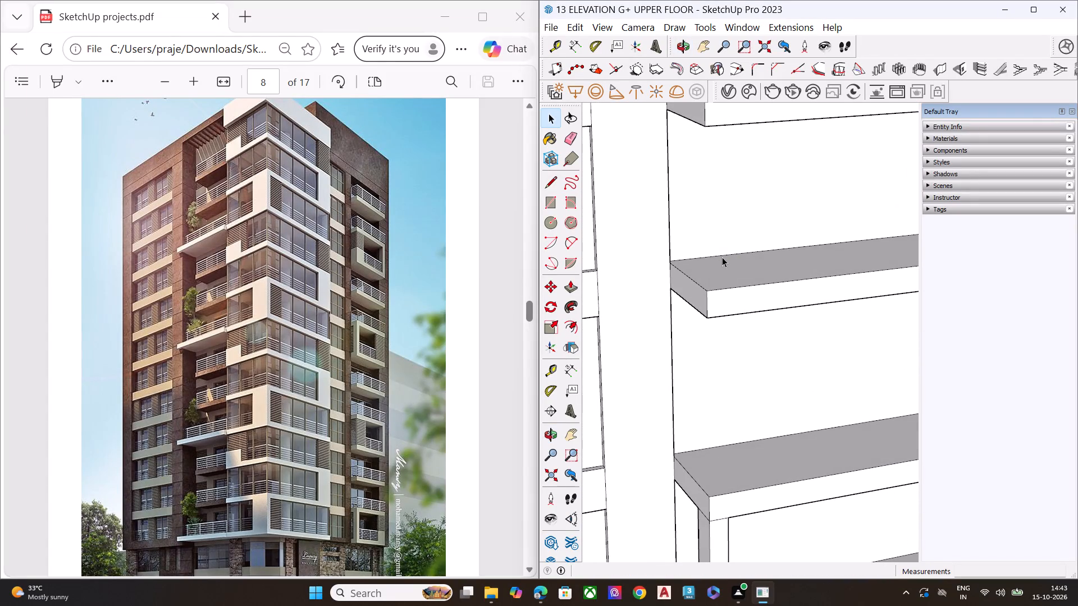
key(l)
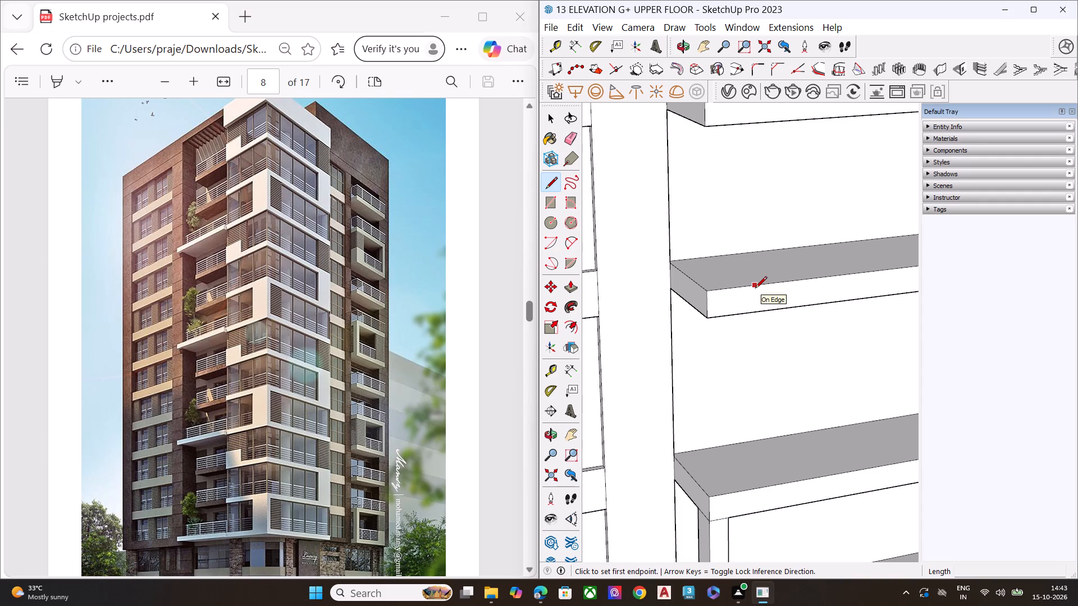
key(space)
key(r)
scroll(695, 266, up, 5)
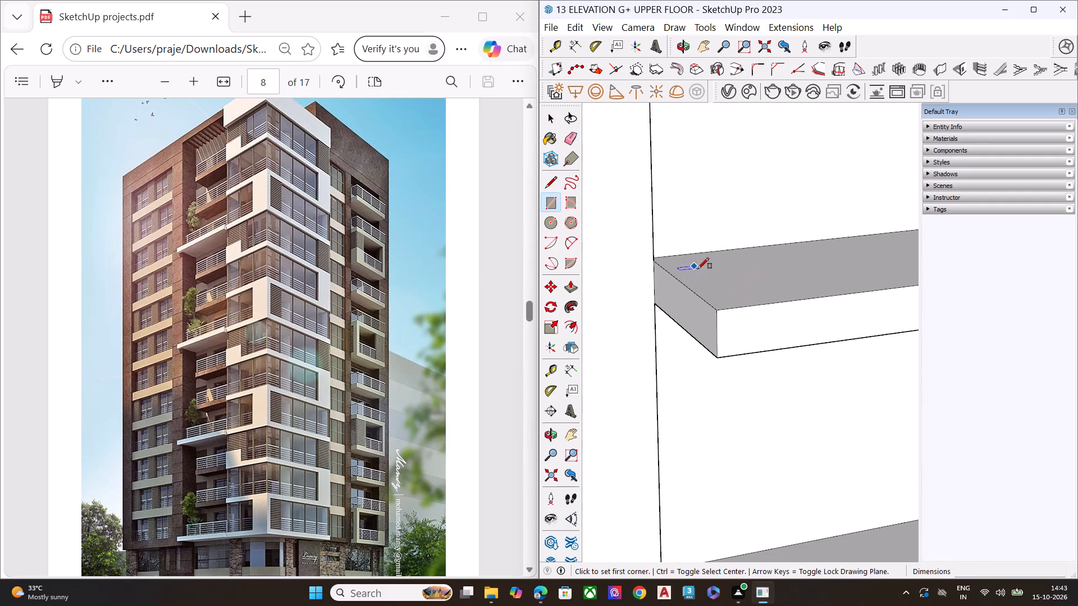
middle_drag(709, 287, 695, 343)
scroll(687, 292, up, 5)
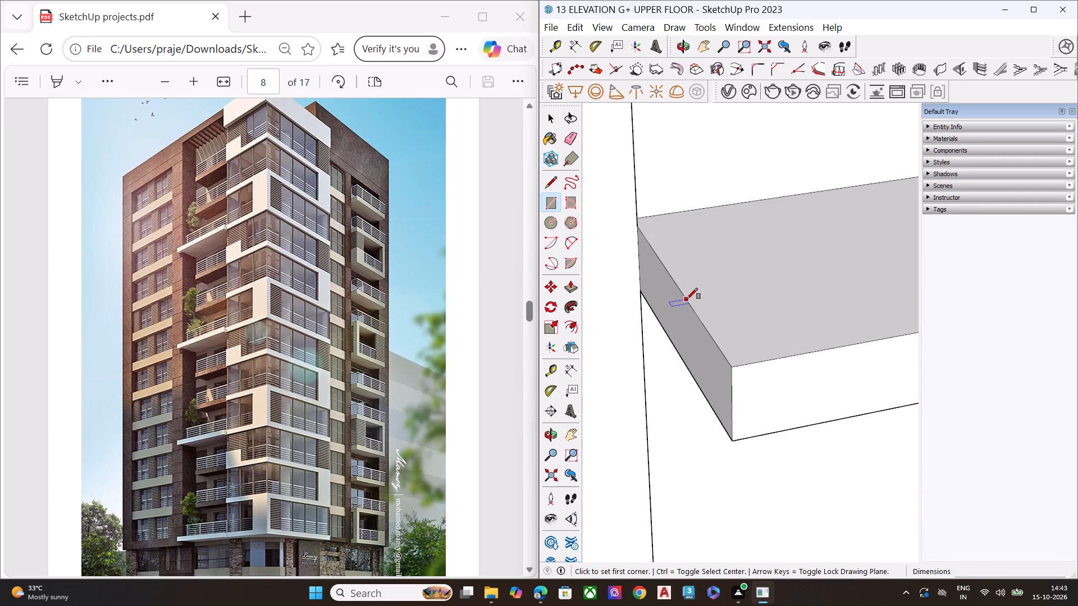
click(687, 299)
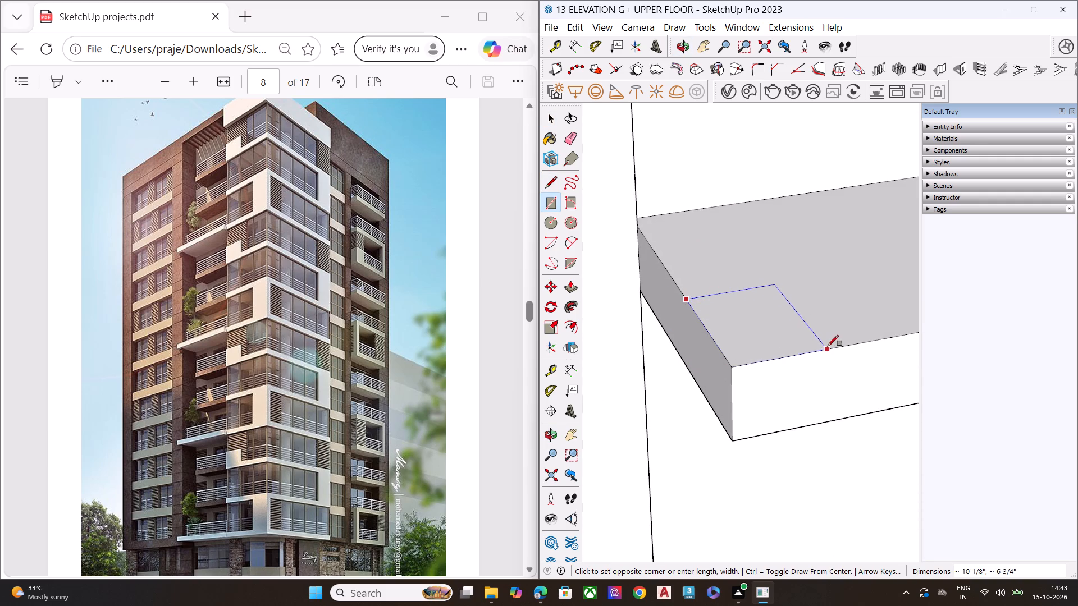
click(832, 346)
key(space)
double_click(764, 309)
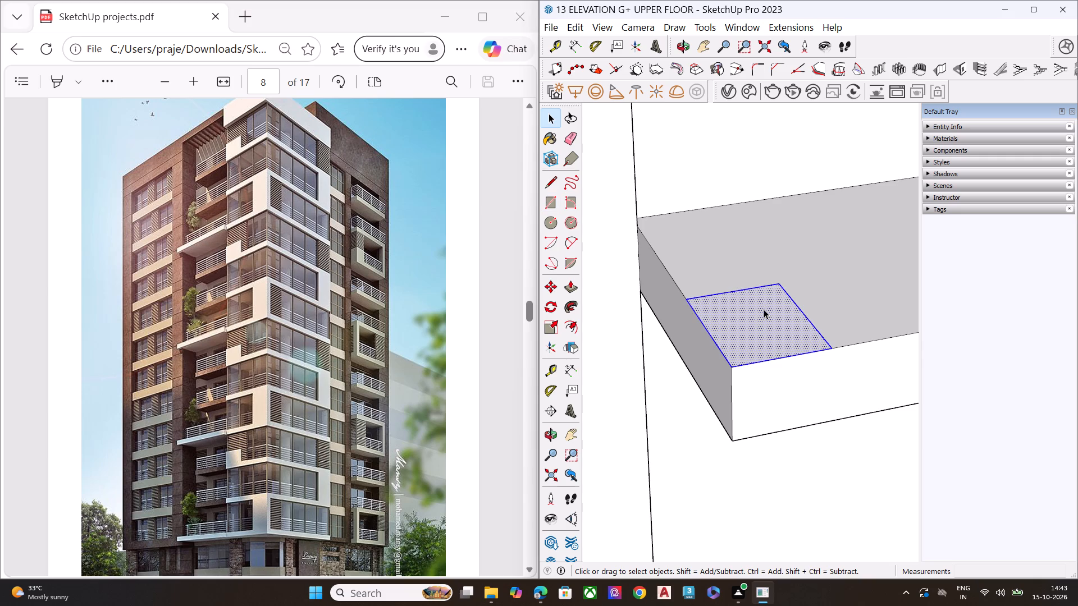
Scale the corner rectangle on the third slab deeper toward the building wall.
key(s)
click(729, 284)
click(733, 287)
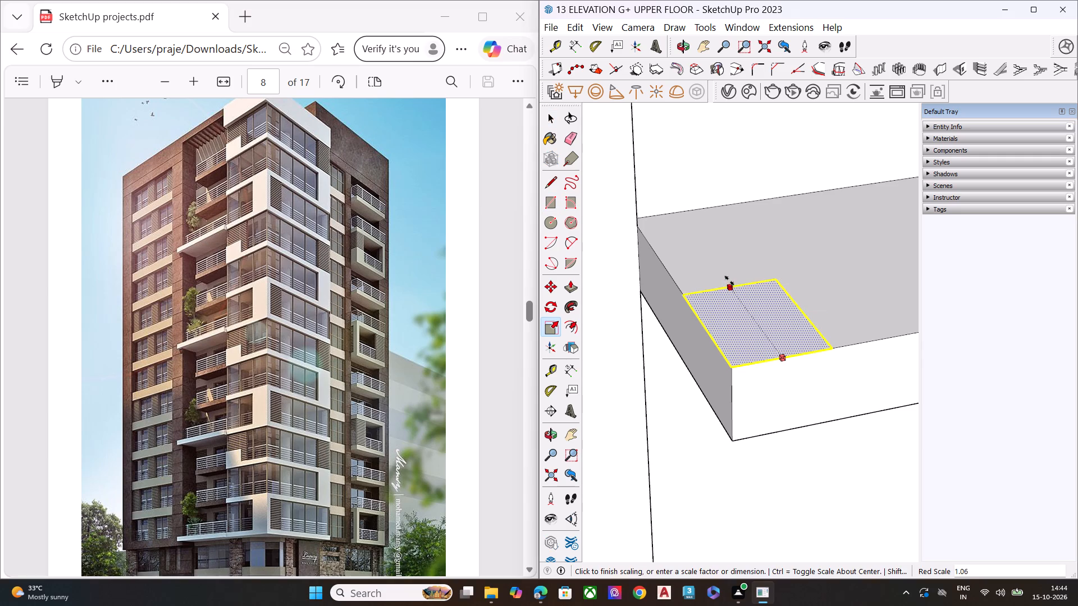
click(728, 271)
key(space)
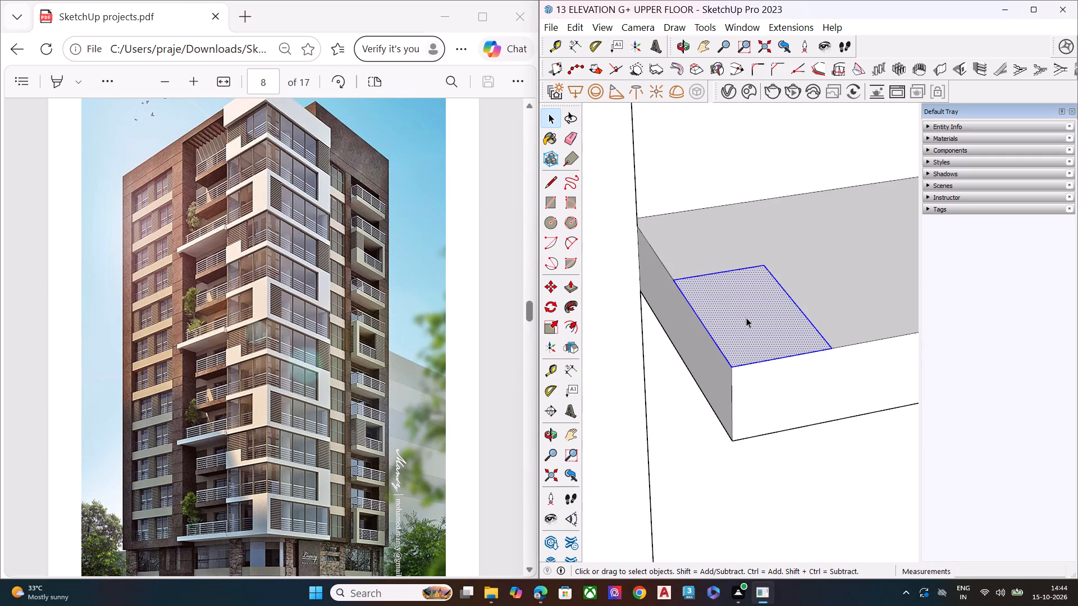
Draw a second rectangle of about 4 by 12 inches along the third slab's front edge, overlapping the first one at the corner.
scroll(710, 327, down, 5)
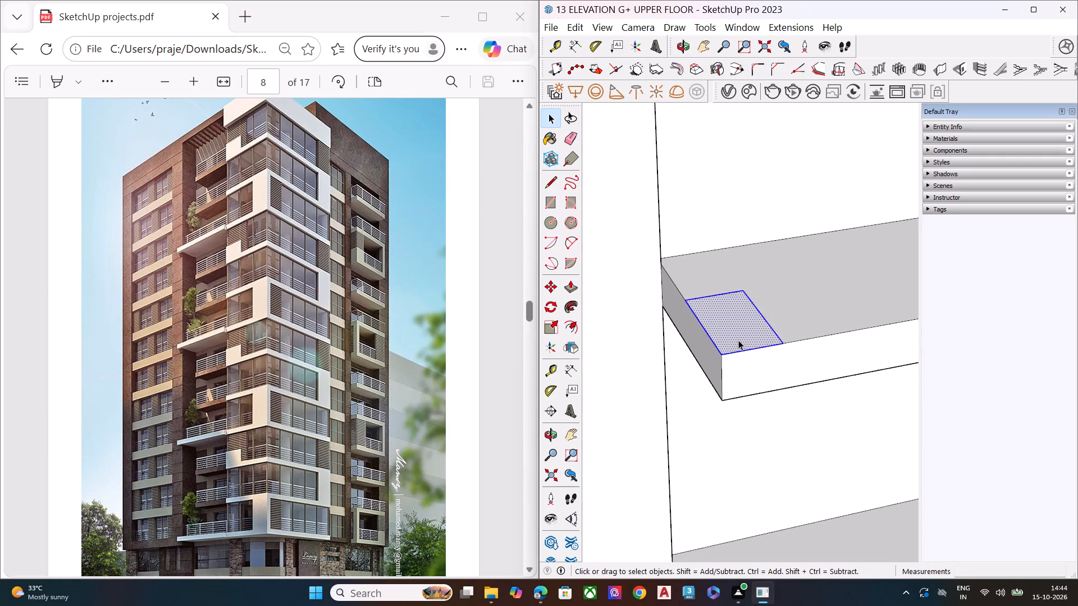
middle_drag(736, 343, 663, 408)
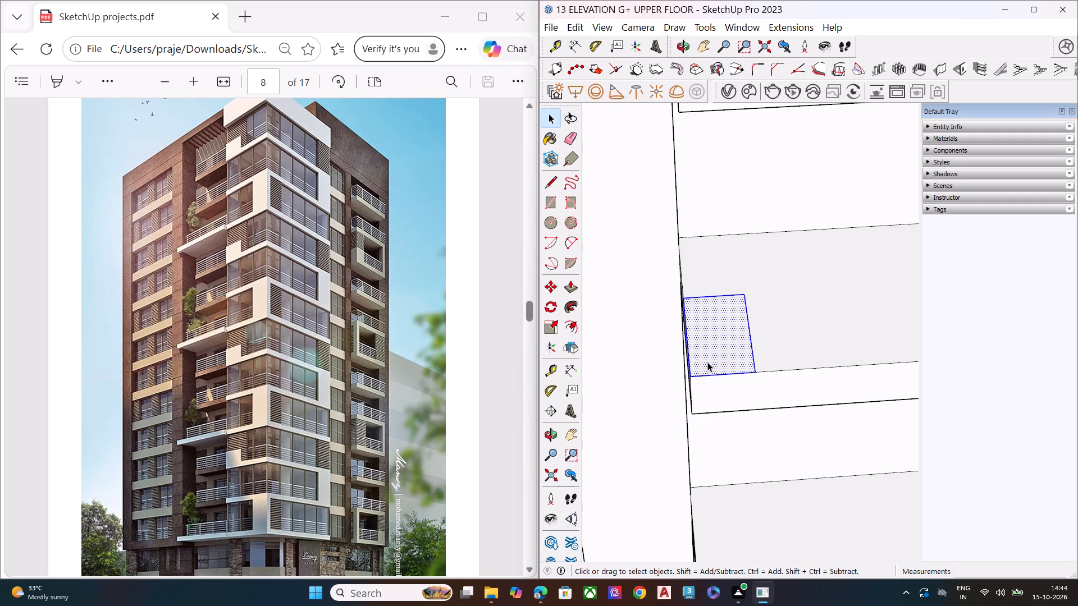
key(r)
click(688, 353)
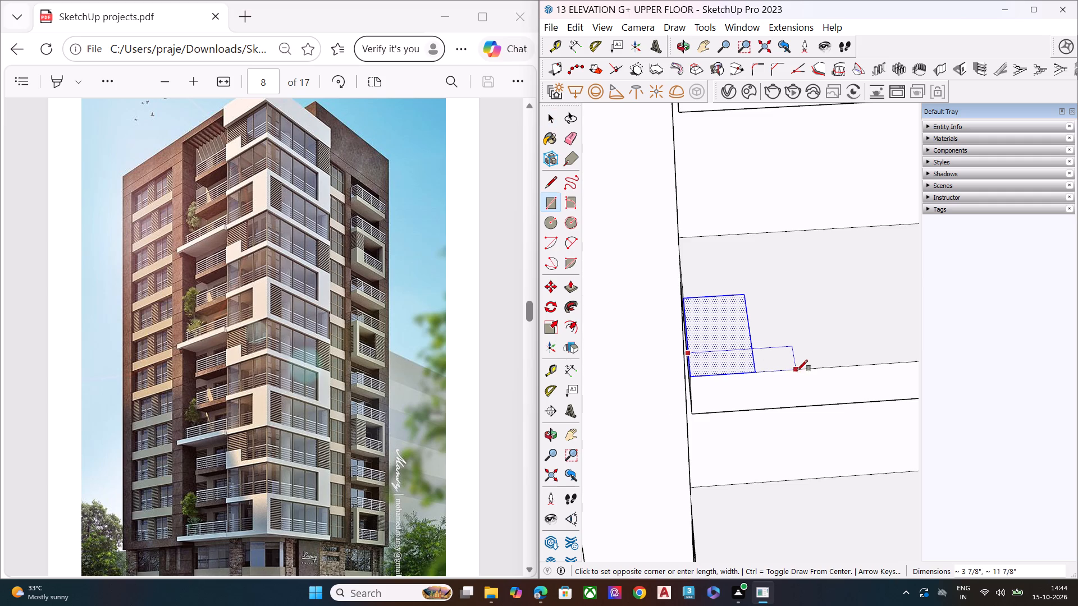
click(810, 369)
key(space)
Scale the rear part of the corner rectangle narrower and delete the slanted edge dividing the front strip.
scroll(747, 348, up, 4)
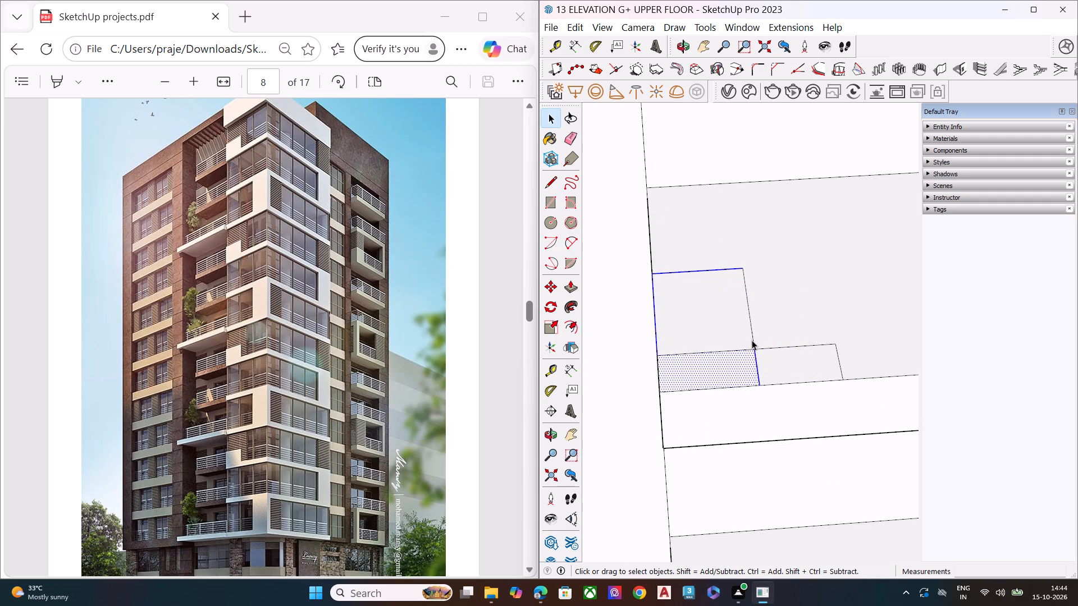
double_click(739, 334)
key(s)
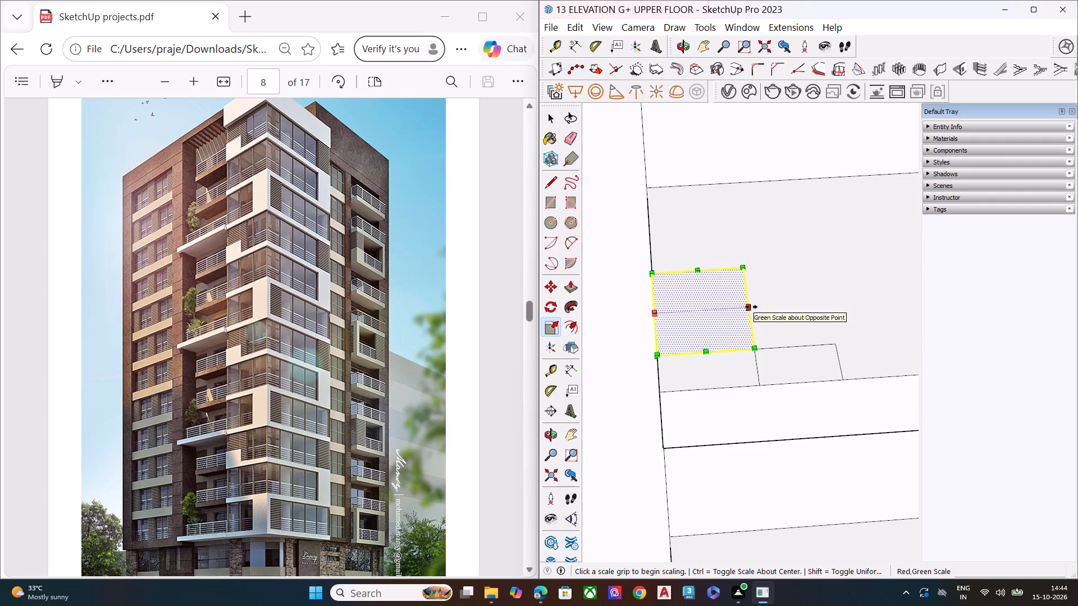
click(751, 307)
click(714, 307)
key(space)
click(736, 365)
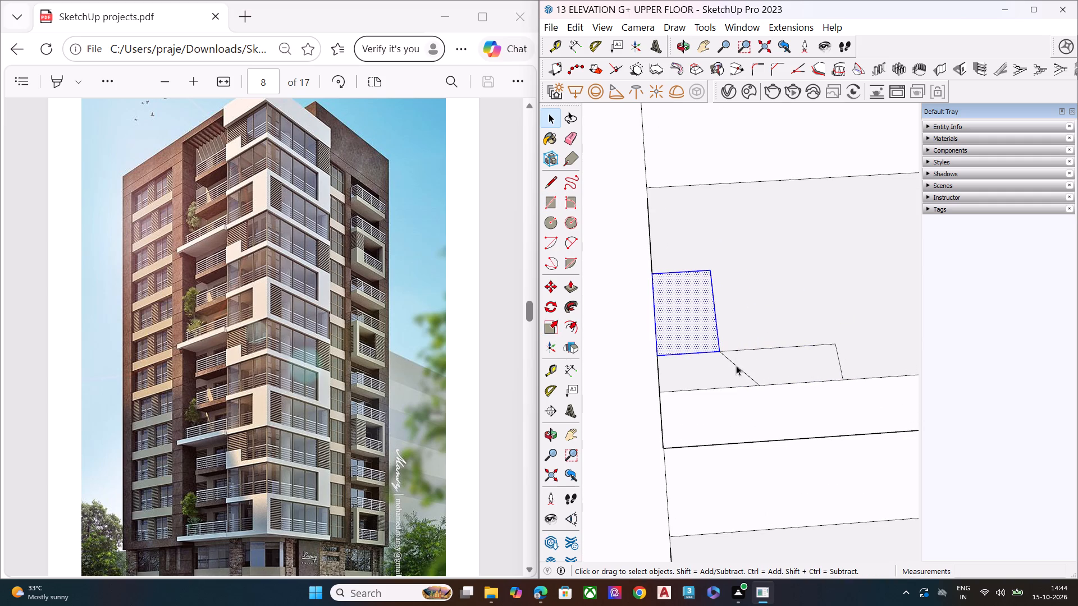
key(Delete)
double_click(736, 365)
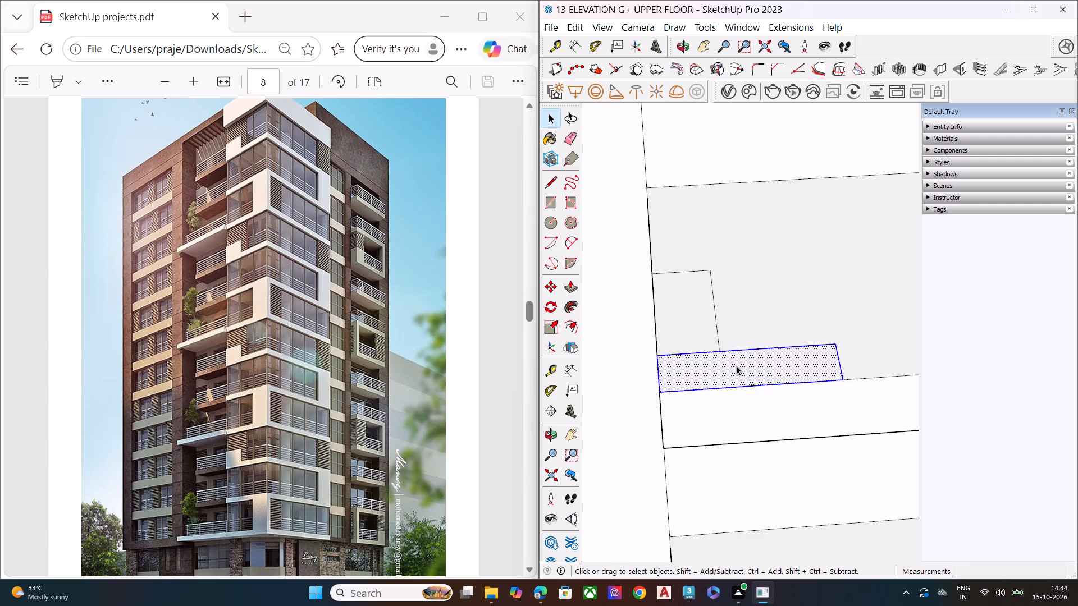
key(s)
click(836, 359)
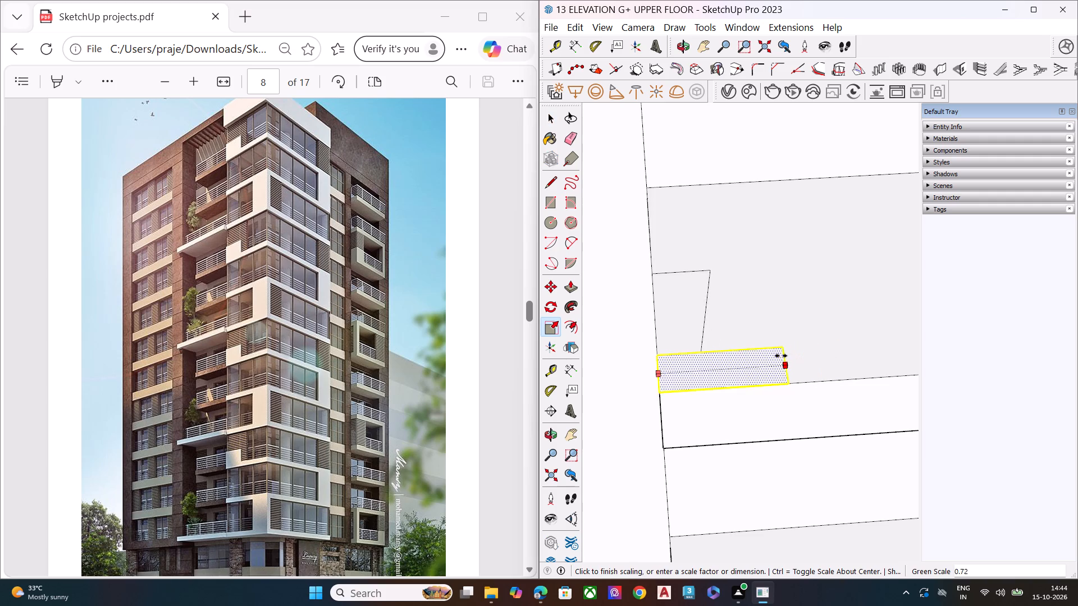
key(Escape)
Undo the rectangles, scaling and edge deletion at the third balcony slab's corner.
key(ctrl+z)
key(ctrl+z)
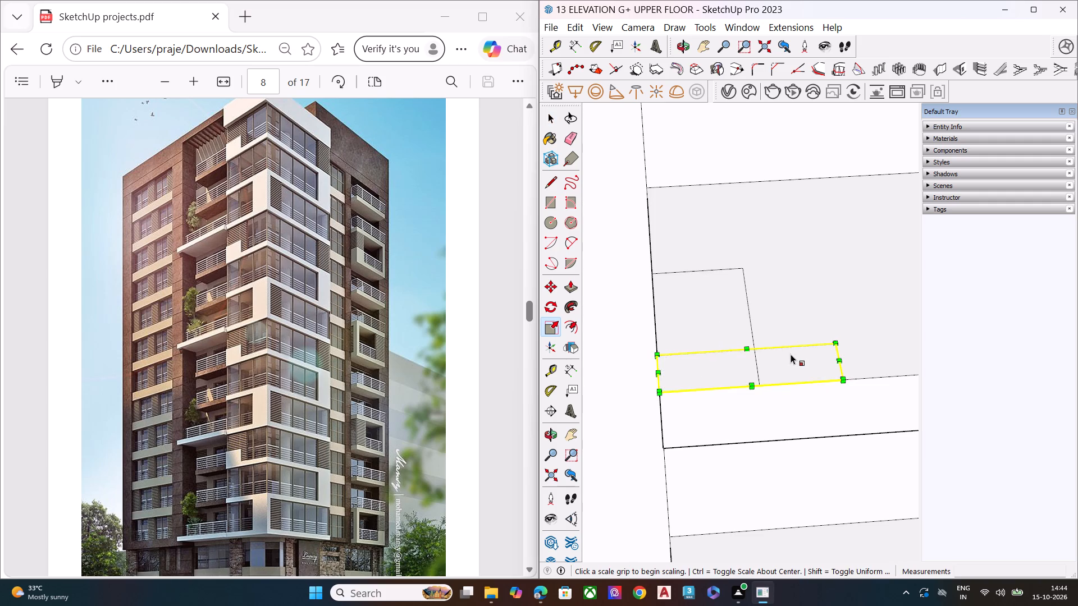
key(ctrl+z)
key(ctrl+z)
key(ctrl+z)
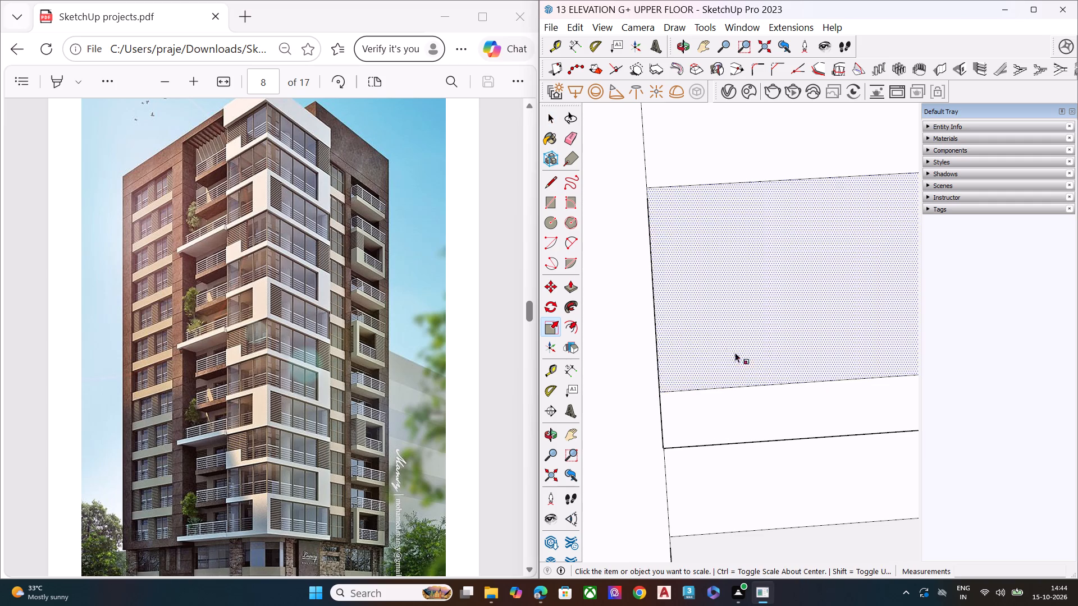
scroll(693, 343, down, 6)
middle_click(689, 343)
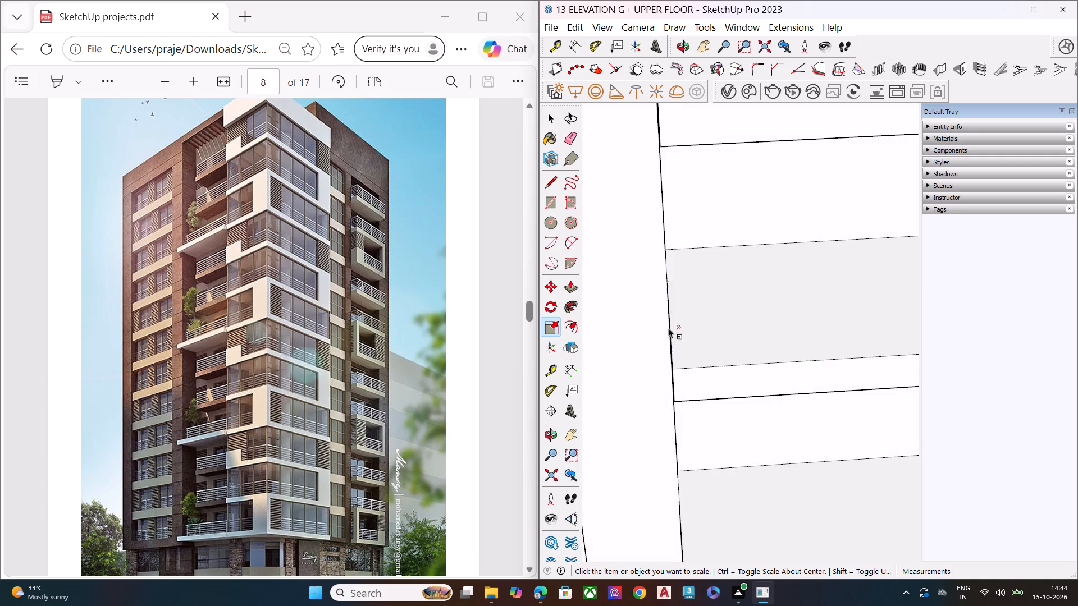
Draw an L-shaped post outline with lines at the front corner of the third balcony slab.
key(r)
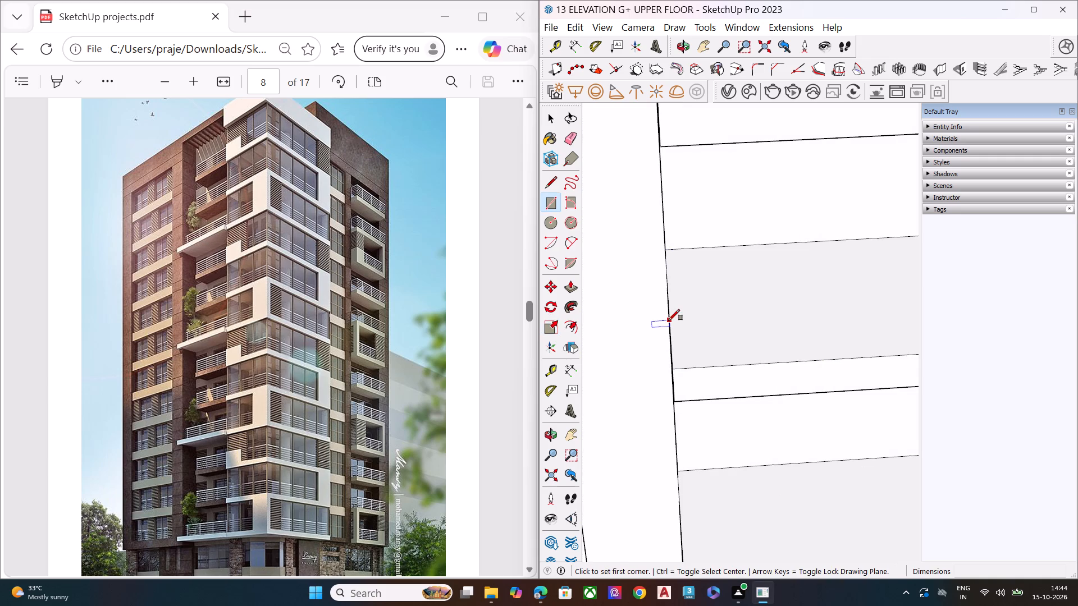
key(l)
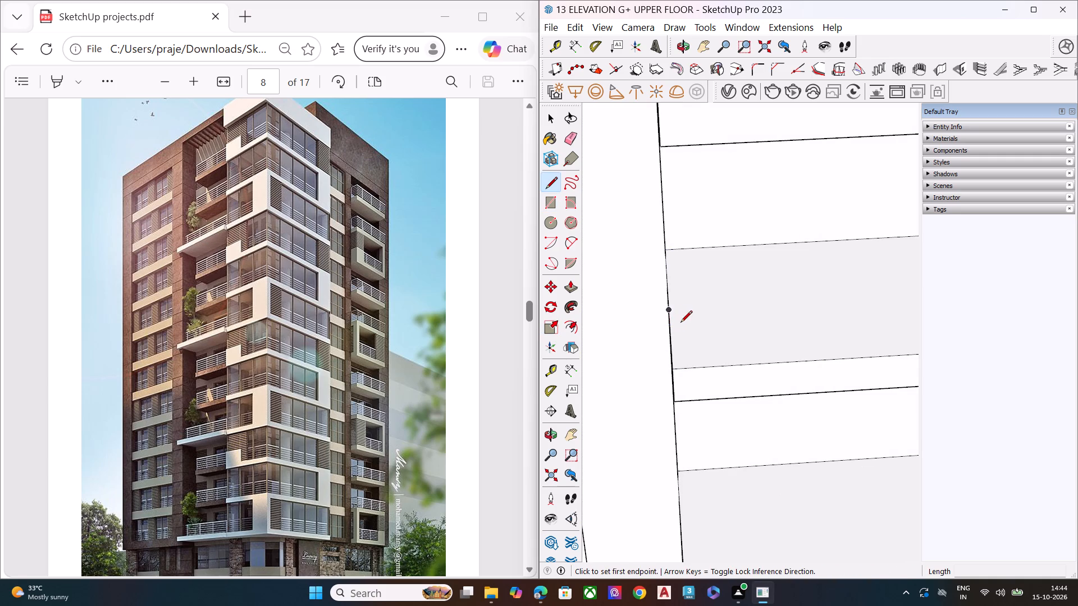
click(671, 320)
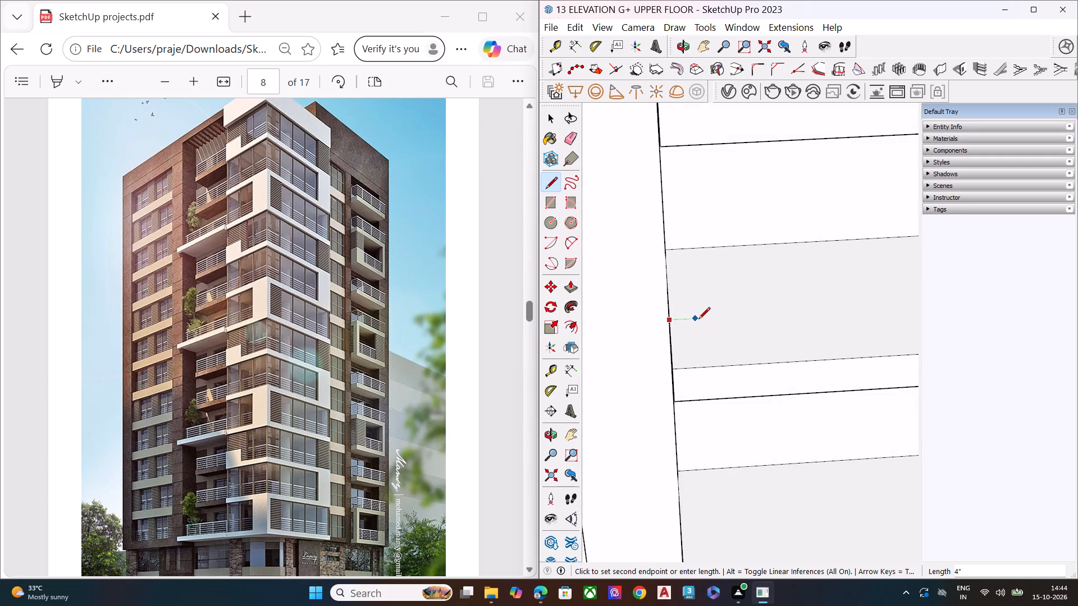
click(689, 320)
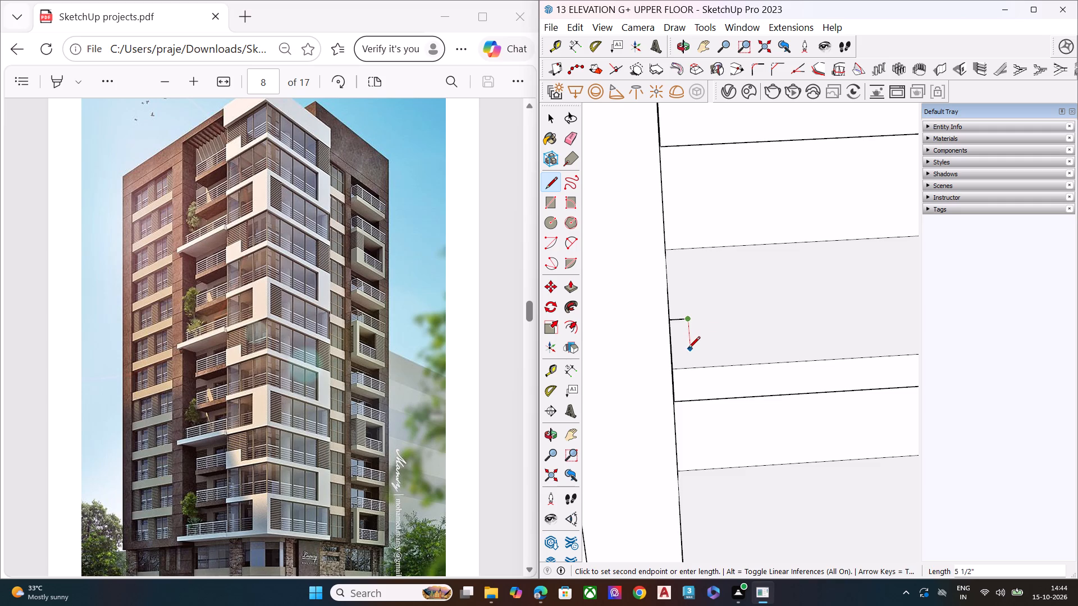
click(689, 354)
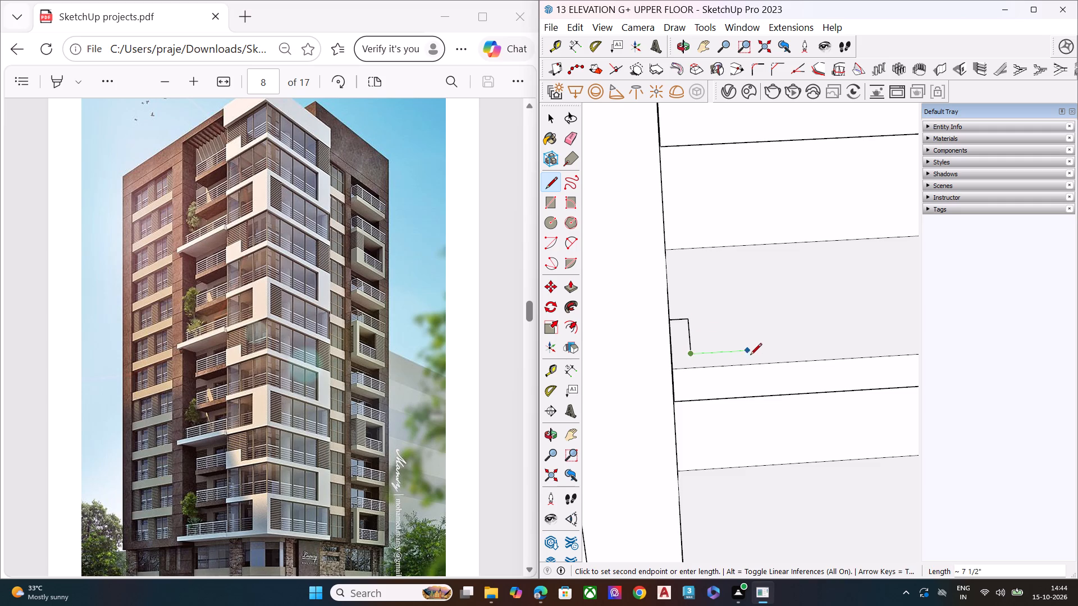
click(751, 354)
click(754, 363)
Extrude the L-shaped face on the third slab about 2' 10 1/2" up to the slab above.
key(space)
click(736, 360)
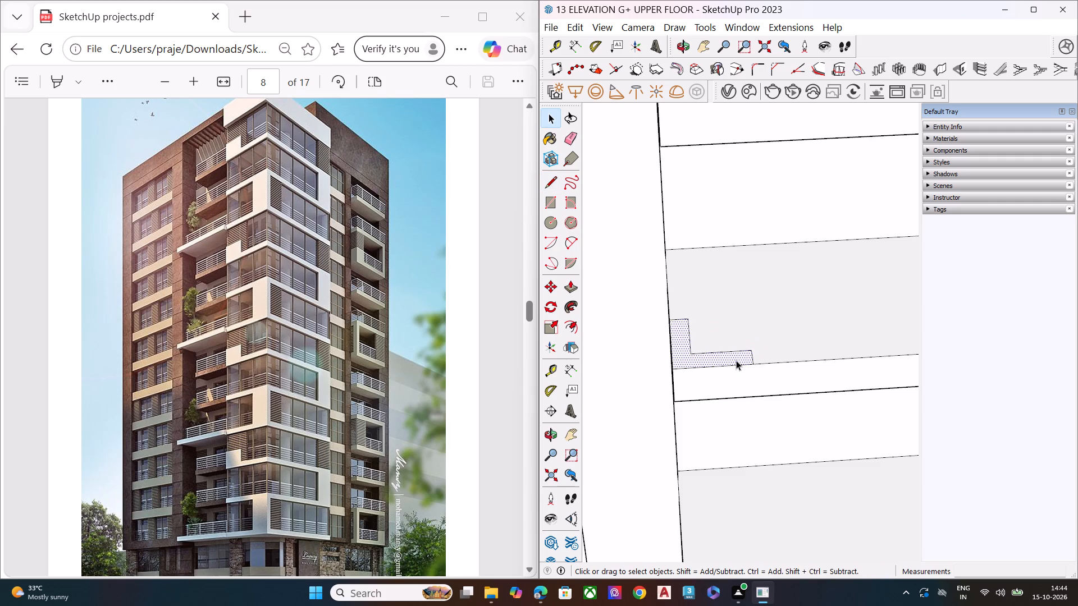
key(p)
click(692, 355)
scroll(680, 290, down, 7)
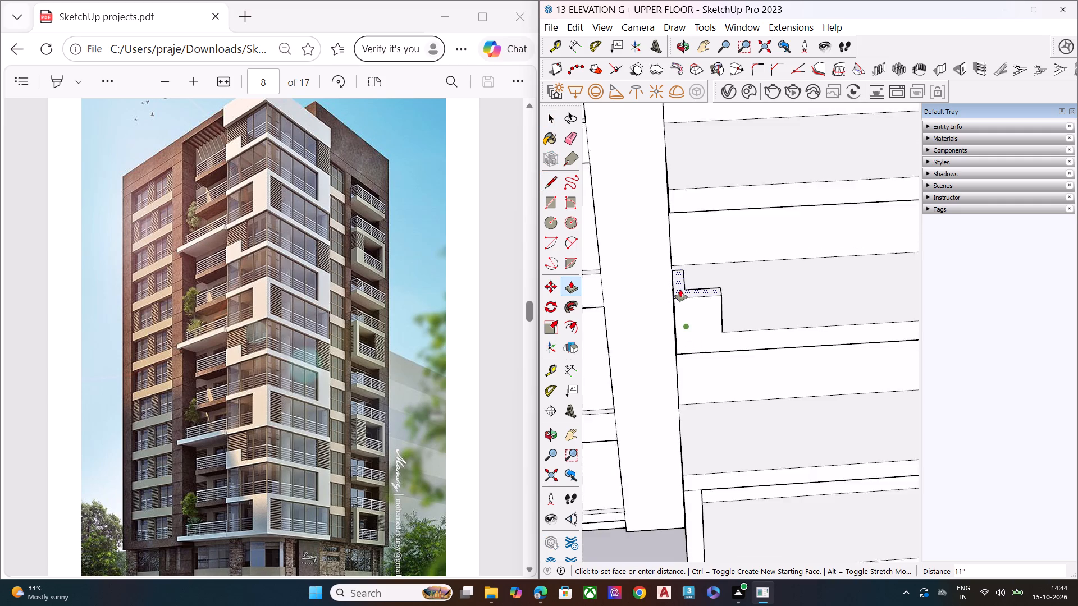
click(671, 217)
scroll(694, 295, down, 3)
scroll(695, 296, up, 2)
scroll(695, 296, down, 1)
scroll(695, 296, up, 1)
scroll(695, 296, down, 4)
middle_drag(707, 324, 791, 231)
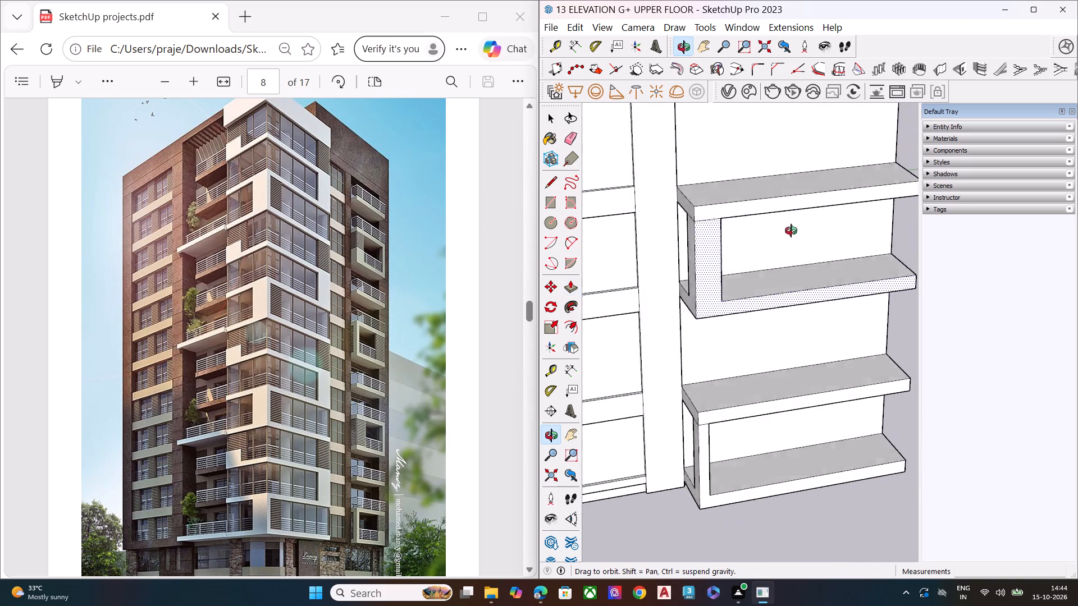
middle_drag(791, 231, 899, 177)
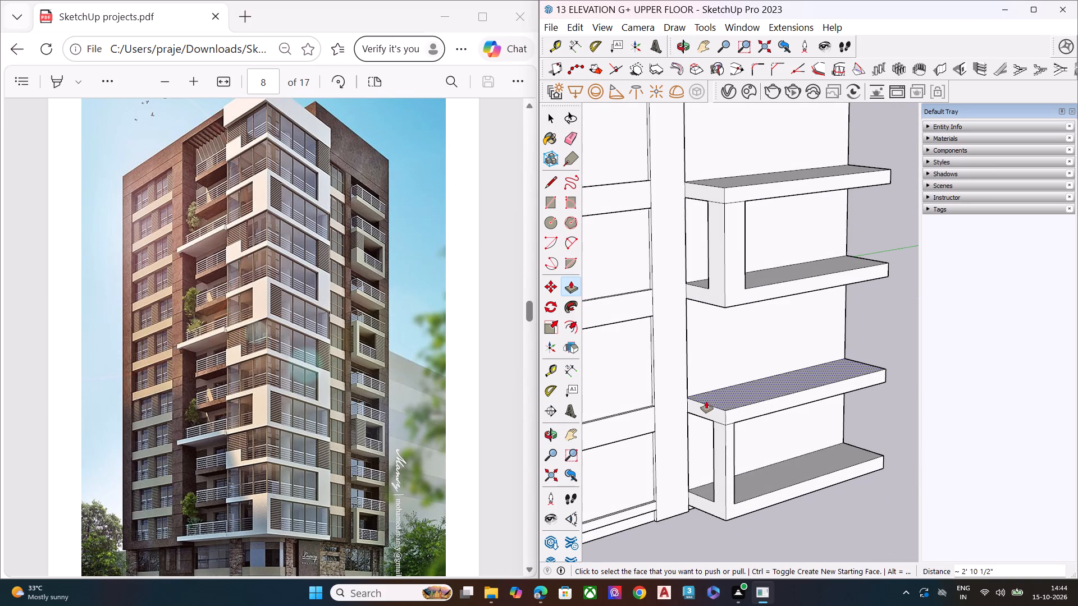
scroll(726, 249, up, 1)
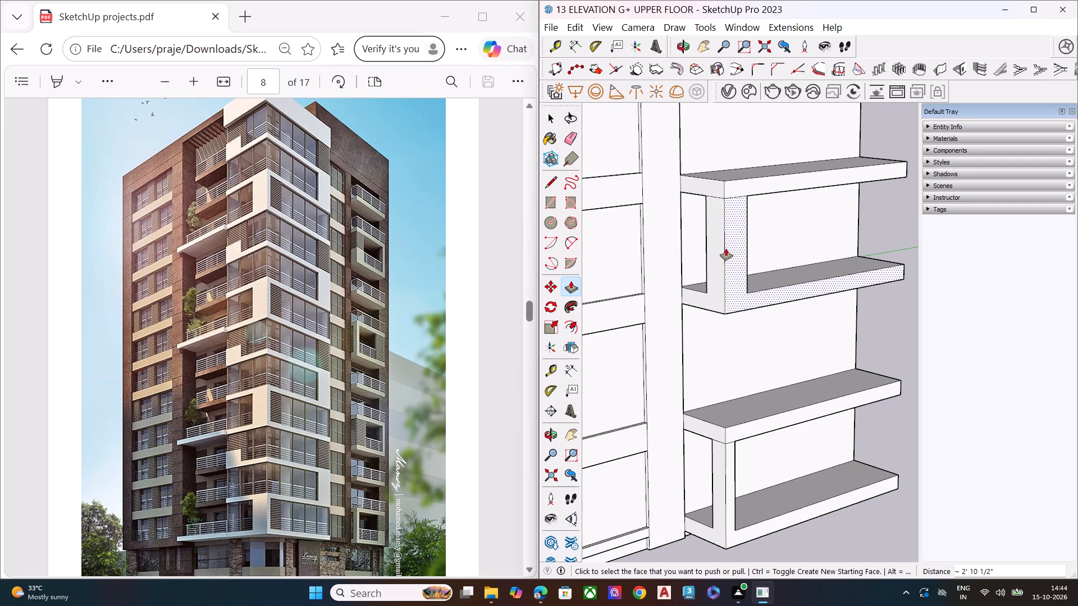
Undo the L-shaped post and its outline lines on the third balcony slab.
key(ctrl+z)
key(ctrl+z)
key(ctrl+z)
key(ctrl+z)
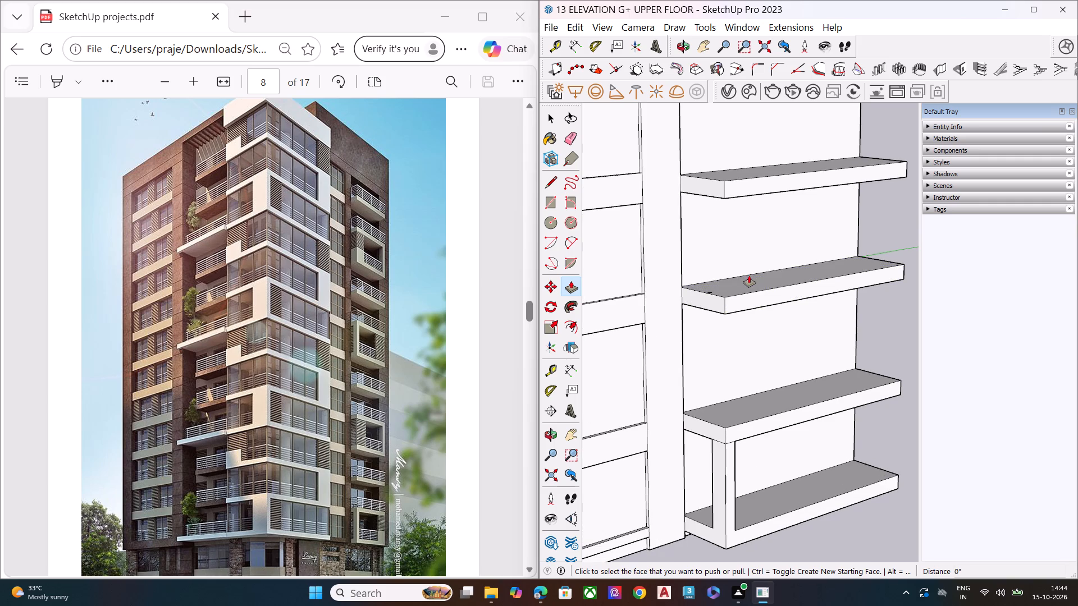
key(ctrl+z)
Draw an L-shaped post outline with lines at the front corner of the fourth balcony slab.
scroll(741, 286, down, 6)
middle_drag(737, 337, 699, 410)
scroll(706, 237, up, 2)
scroll(706, 233, down, 2)
scroll(706, 233, up, 1)
scroll(706, 233, down, 1)
scroll(706, 233, up, 3)
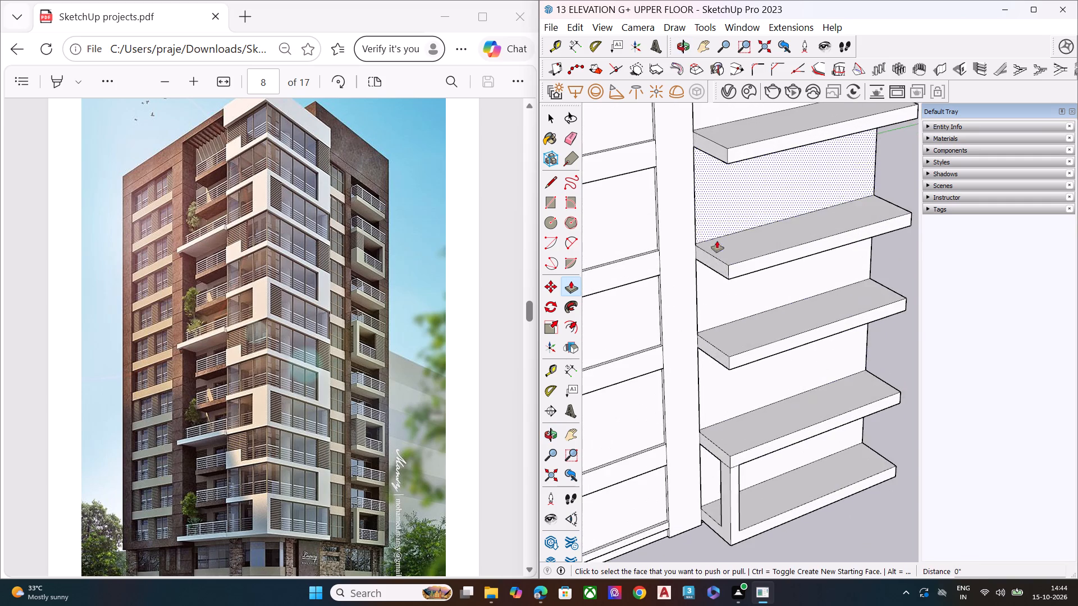
scroll(722, 242, up, 3)
middle_drag(721, 245, 643, 376)
scroll(645, 374, up, 3)
key(l)
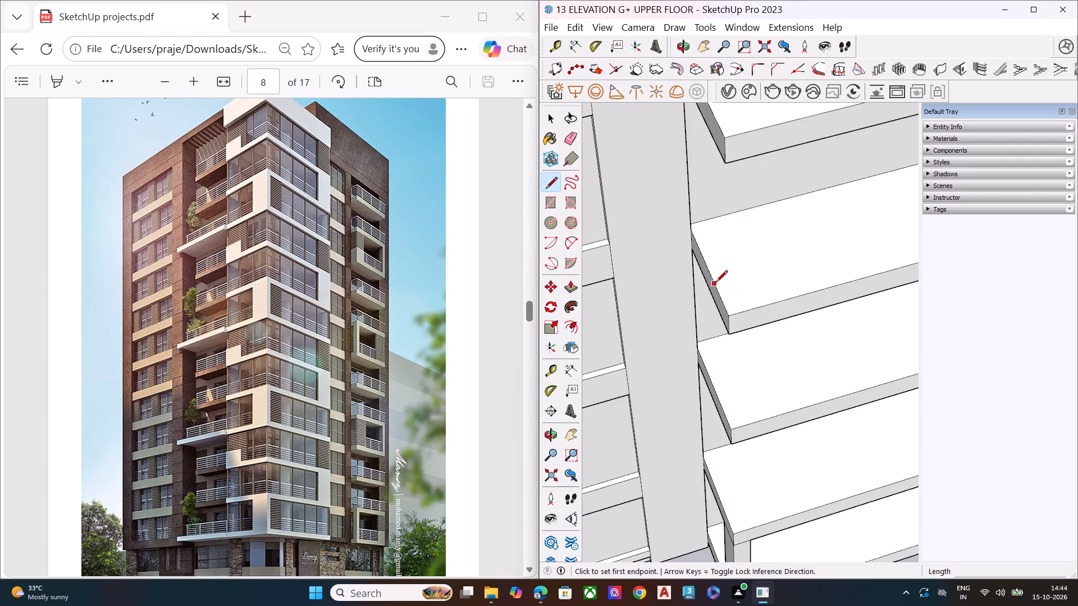
click(716, 283)
click(728, 282)
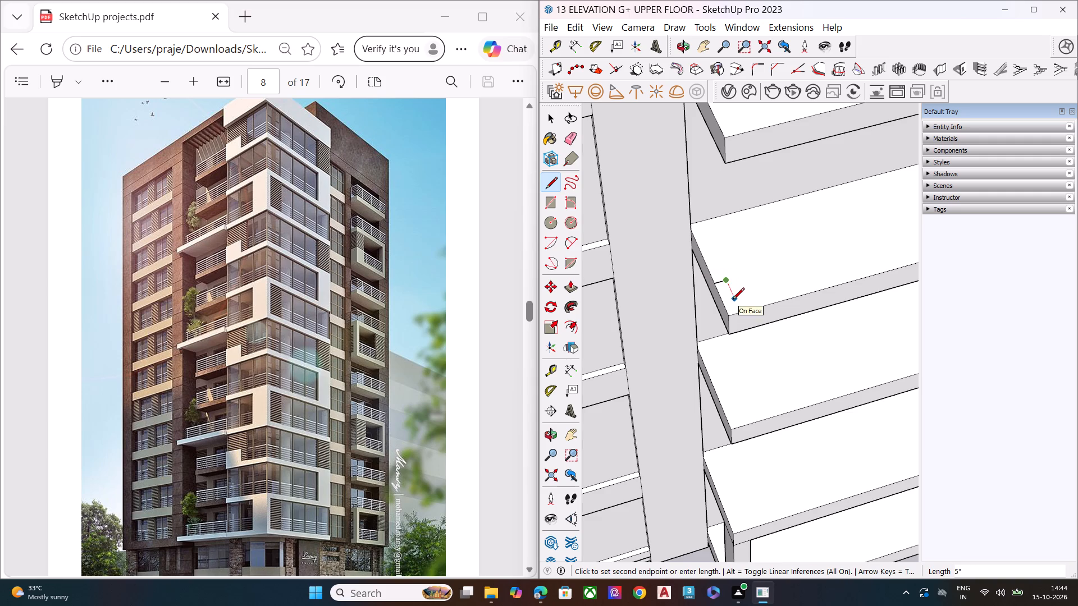
click(736, 306)
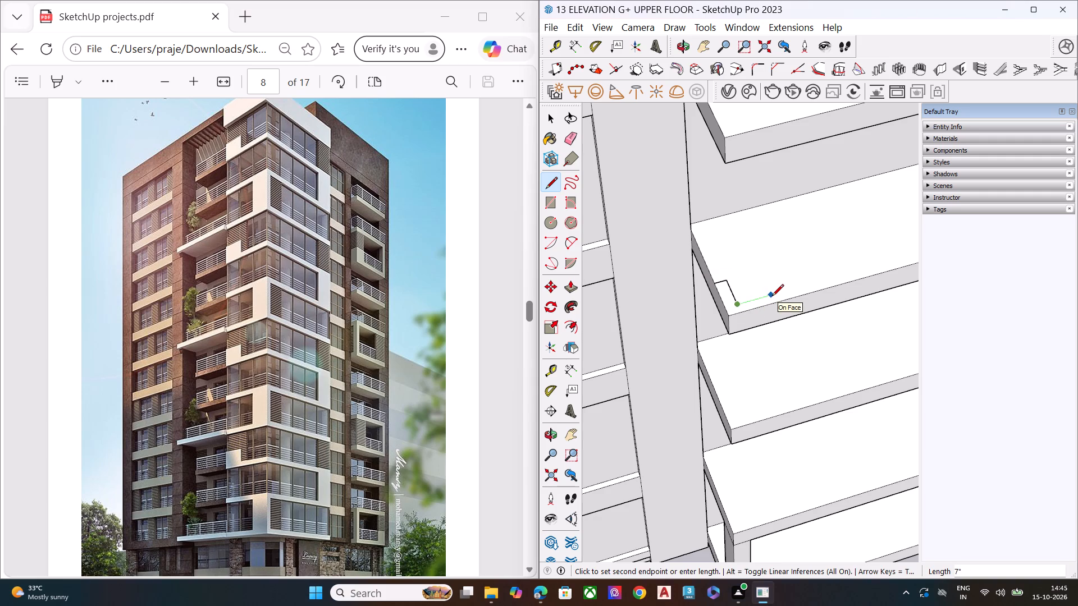
click(772, 297)
click(776, 302)
Extrude the L-shaped face on the fourth slab up to the underside of the fifth slab as a corner post.
key(space)
click(736, 304)
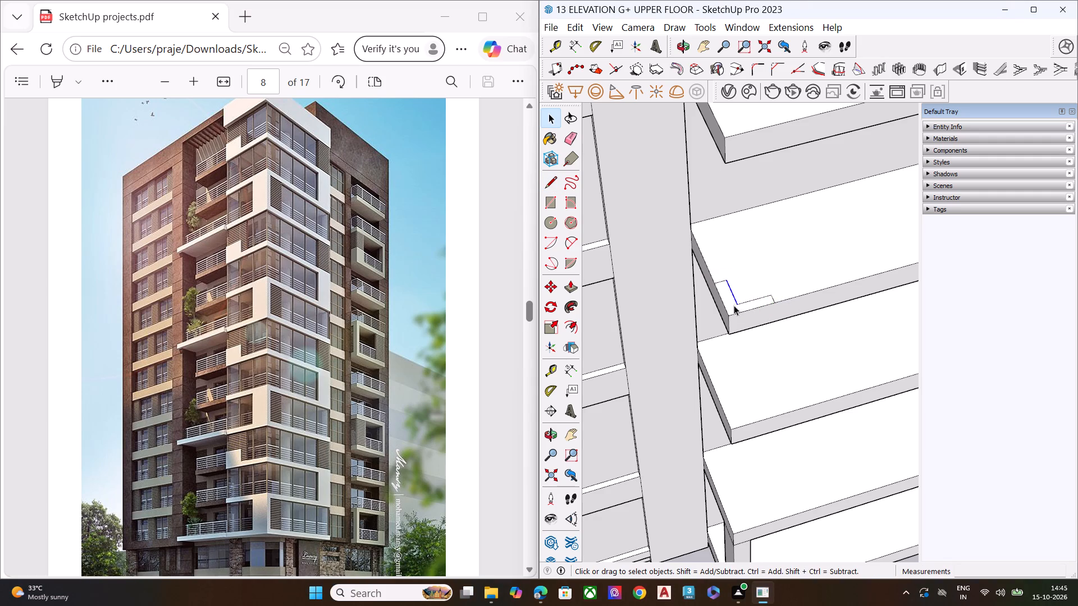
double_click(734, 305)
key(p)
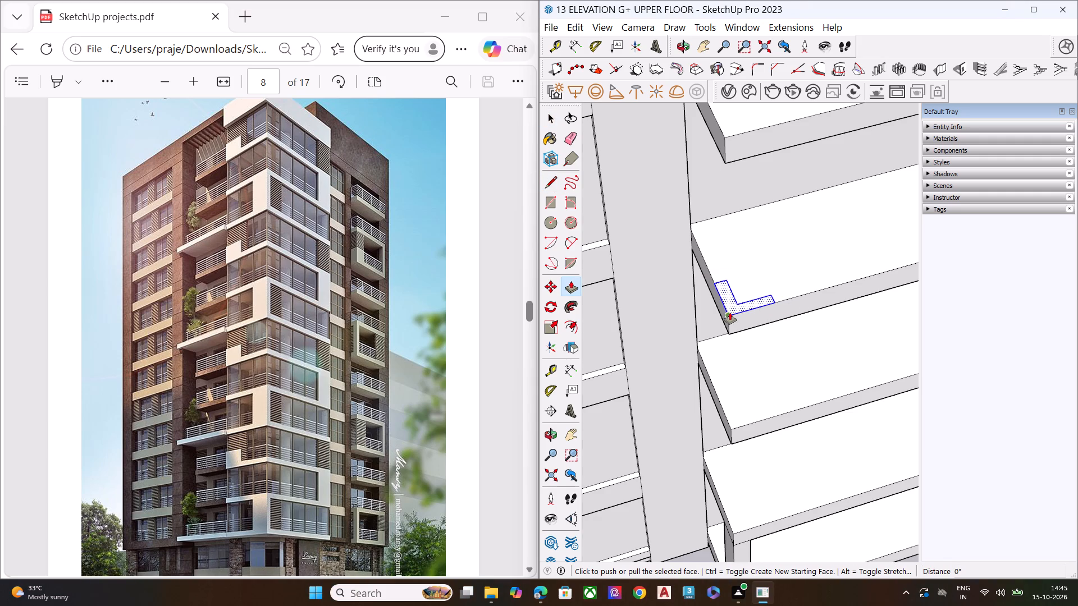
click(730, 313)
scroll(707, 240, down, 2)
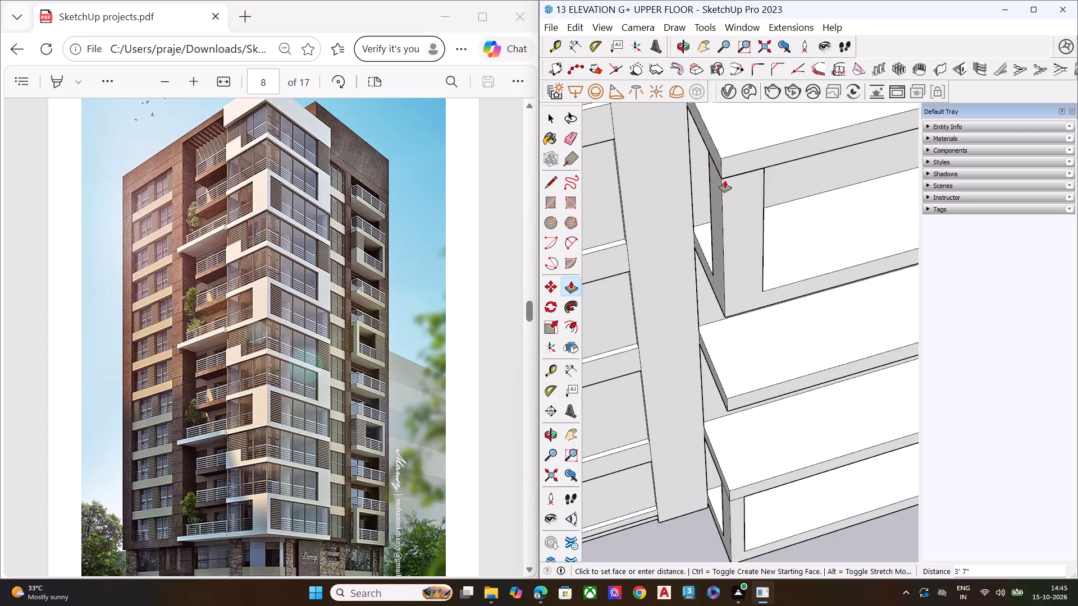
scroll(719, 181, up, 9)
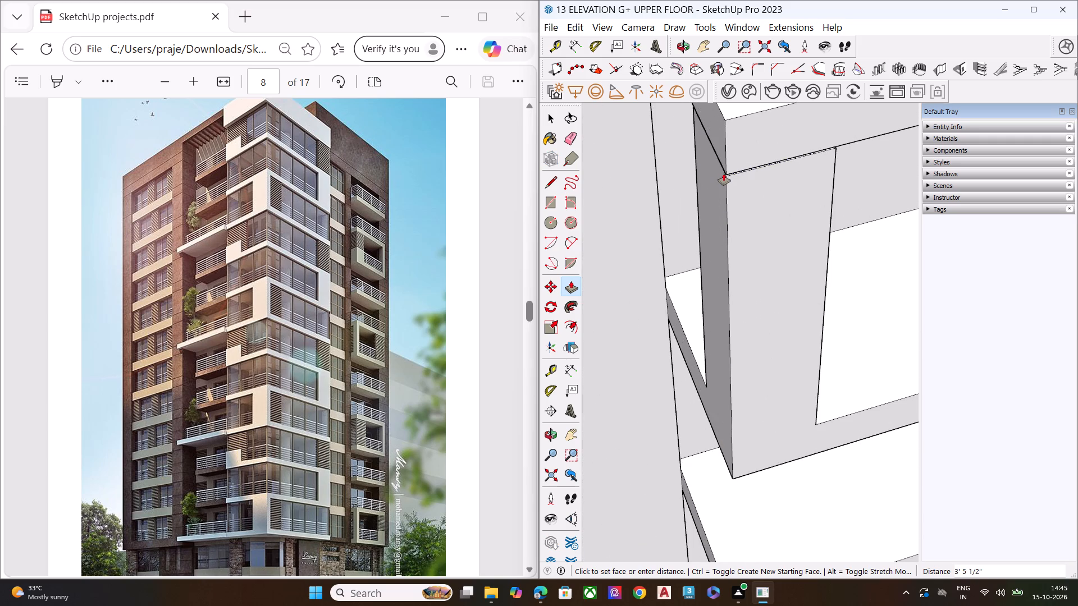
click(725, 172)
middle_drag(741, 211, 735, 149)
scroll(736, 148, up, 1)
scroll(719, 226, down, 8)
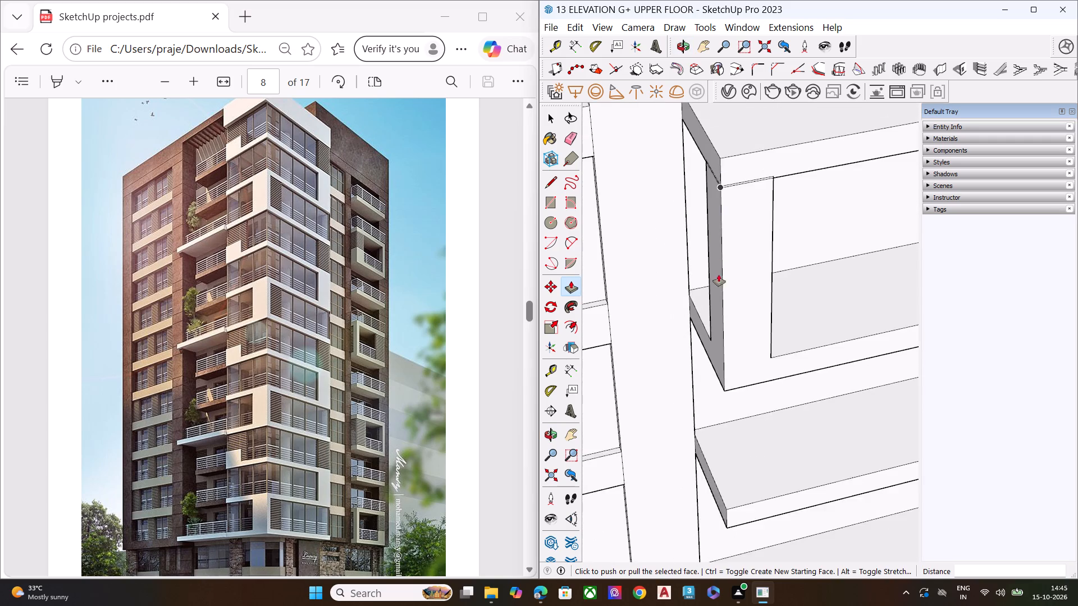
scroll(714, 168, up, 5)
scroll(716, 164, down, 1)
scroll(716, 164, up, 2)
scroll(716, 161, down, 1)
scroll(716, 159, up, 1)
scroll(716, 159, down, 1)
scroll(716, 159, up, 7)
click(734, 228)
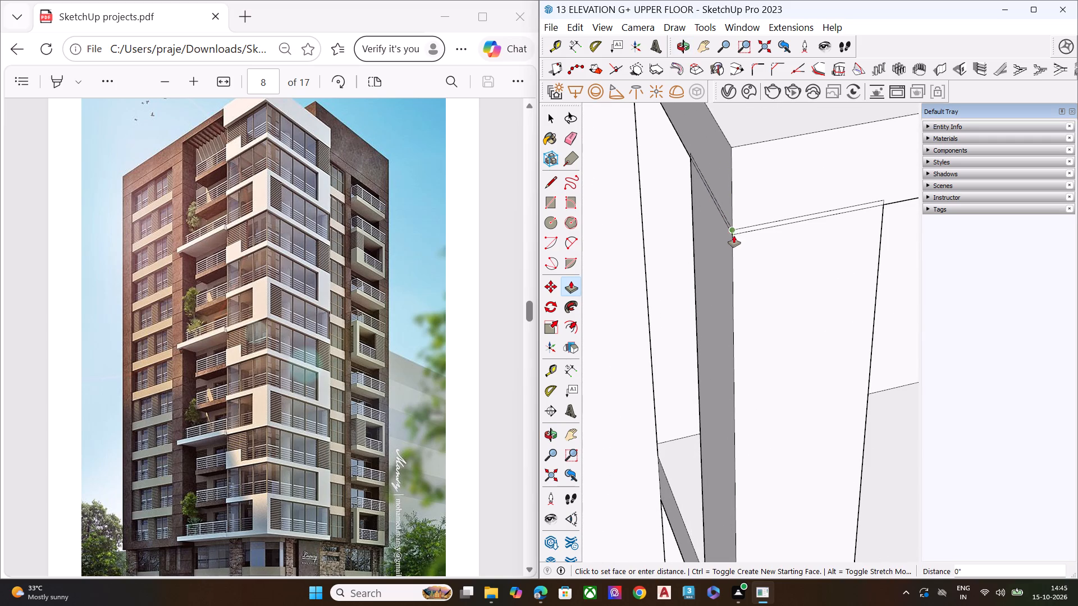
click(734, 240)
key(space)
Examine the side facade's stacked balcony slabs against the reference image to locate the next framed balcony.
scroll(714, 277, down, 18)
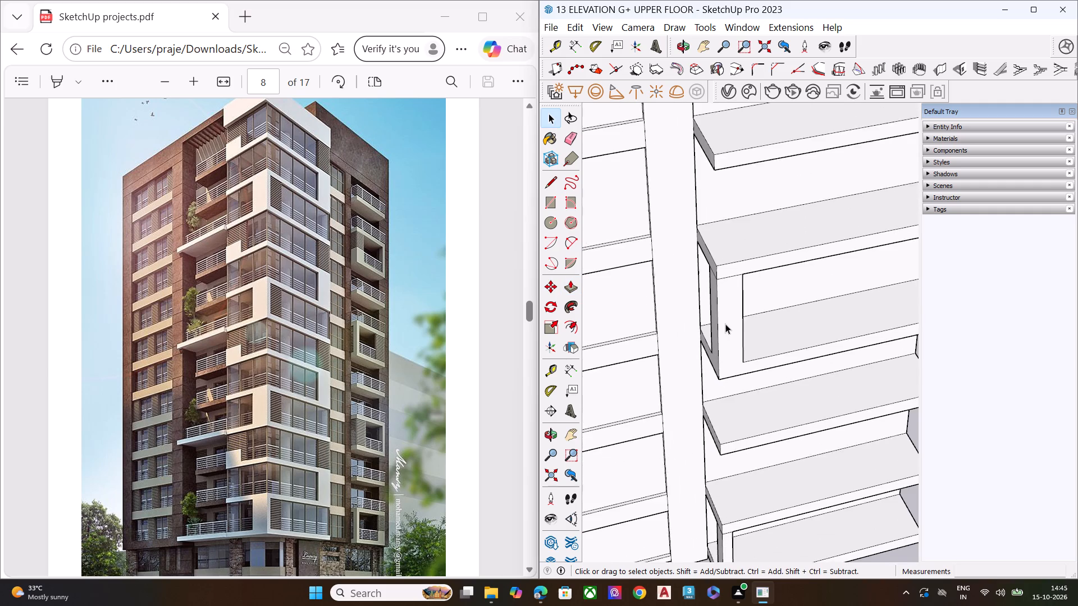
scroll(725, 325, down, 3)
middle_drag(692, 439, 673, 413)
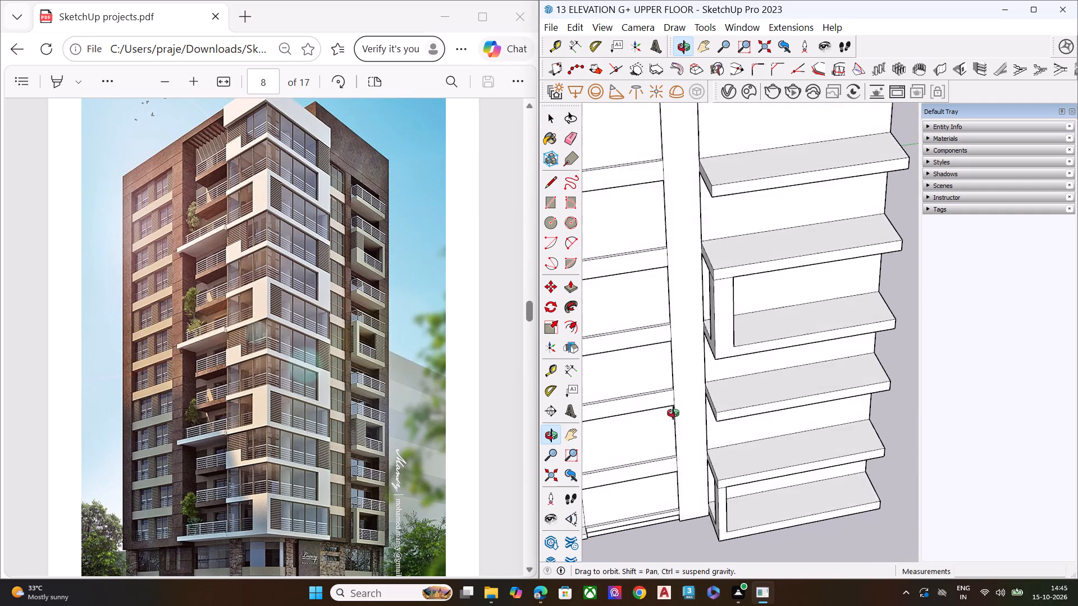
middle_drag(673, 413, 669, 401)
scroll(705, 408, down, 6)
middle_drag(718, 437, 723, 276)
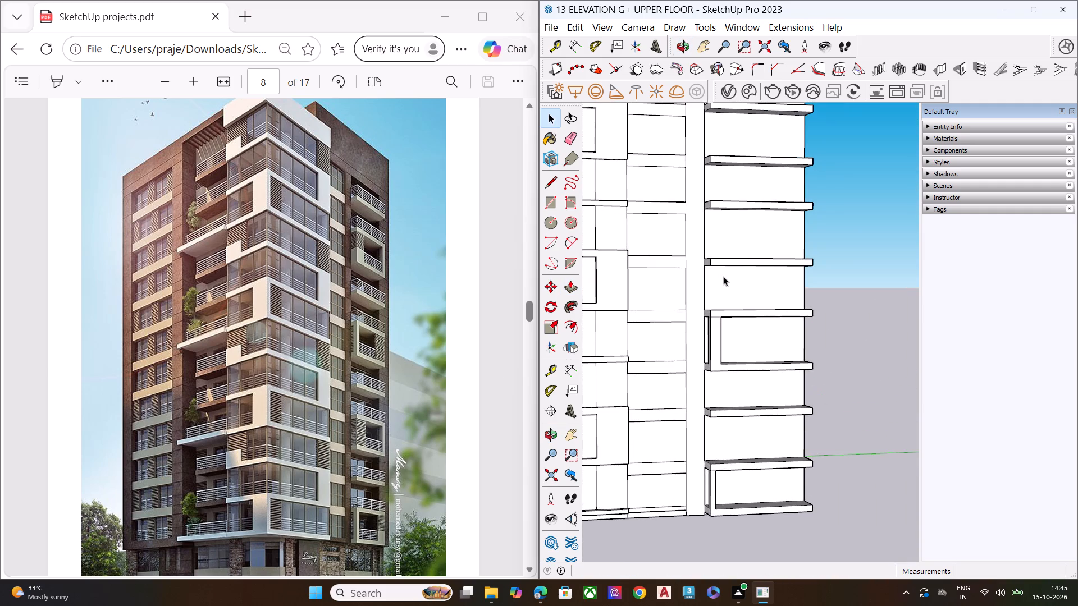
scroll(723, 276, up, 2)
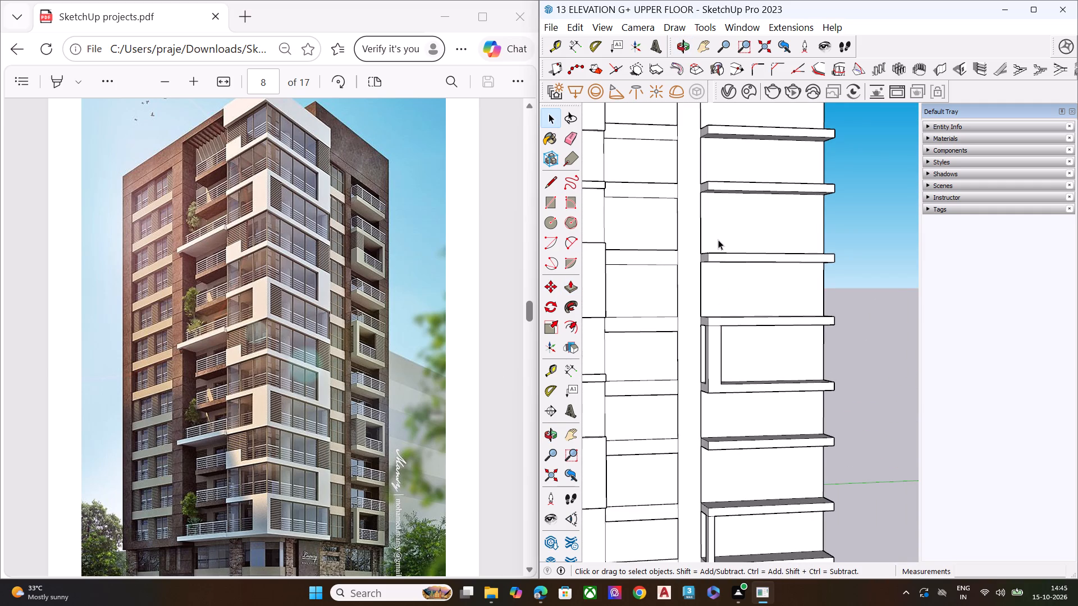
scroll(735, 279, up, 1)
scroll(739, 323, down, 5)
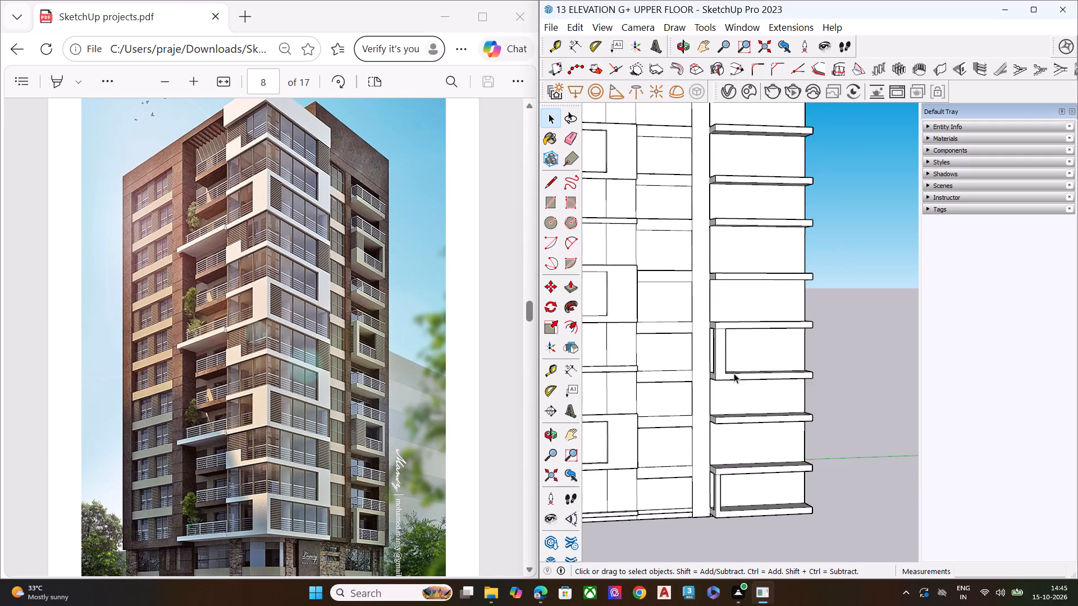
middle_drag(734, 374, 764, 377)
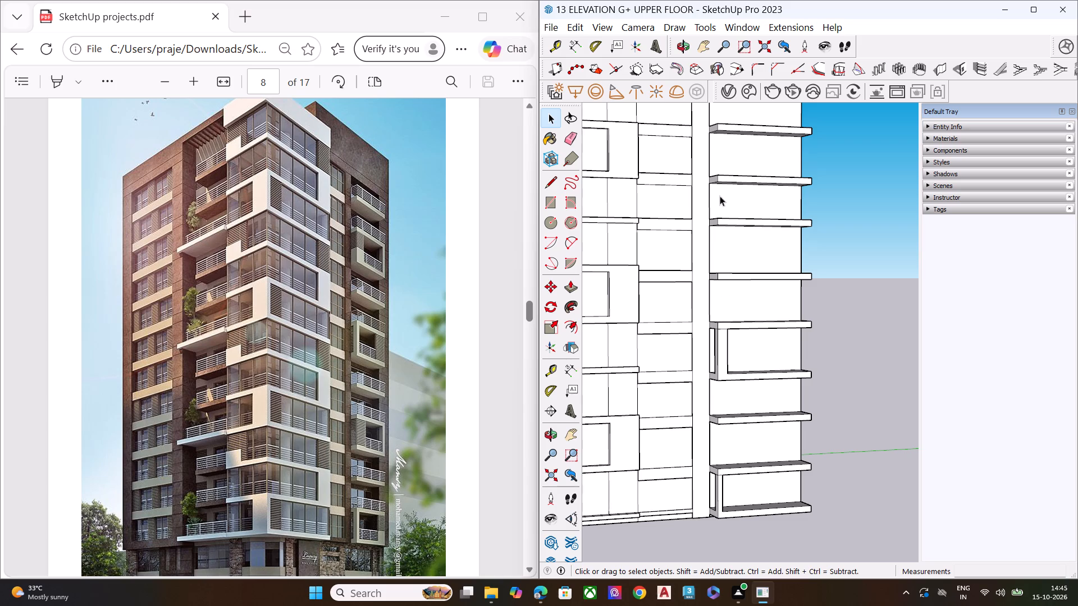
Draw an L-shaped post outline with lines at the front corner of the seventh balcony slab.
middle_drag(725, 219, 720, 292)
scroll(720, 278, up, 7)
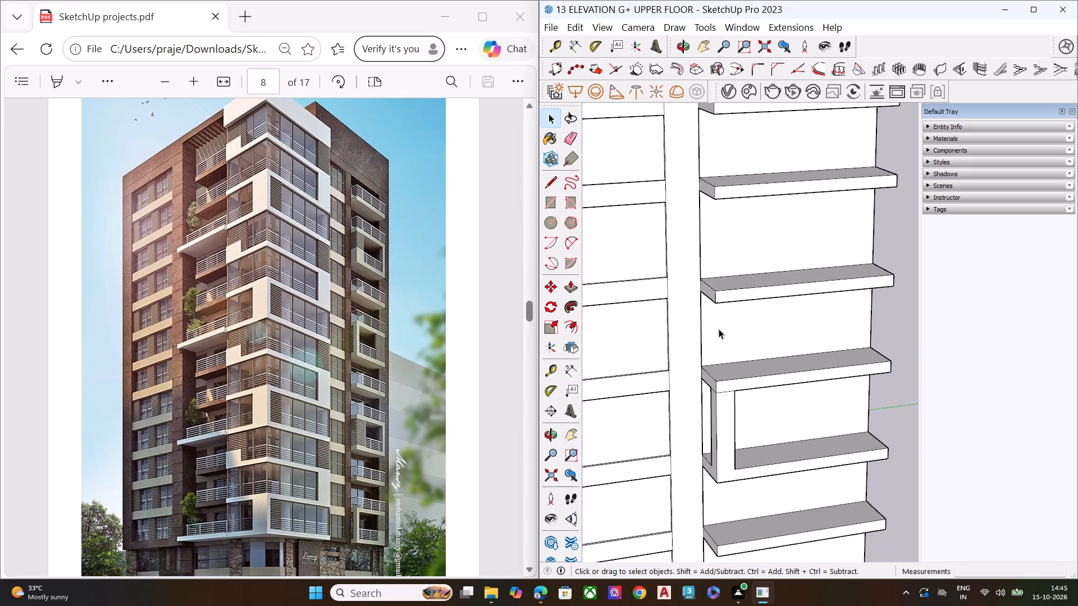
middle_drag(720, 175, 711, 348)
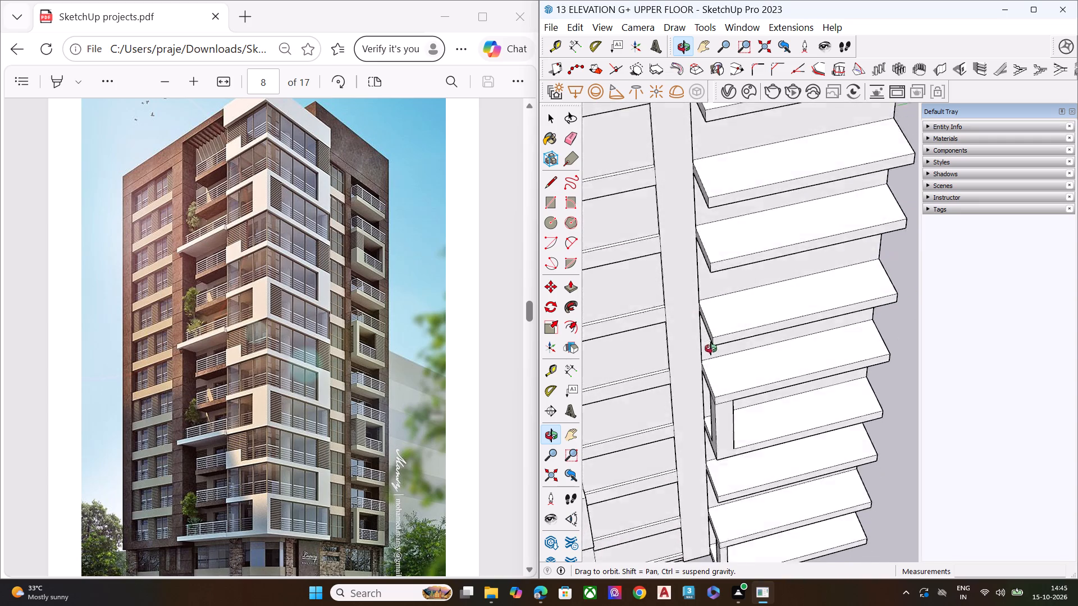
middle_drag(711, 348, 712, 361)
scroll(722, 331, up, 7)
middle_drag(718, 331, 698, 265)
scroll(697, 266, up, 1)
scroll(697, 356, down, 4)
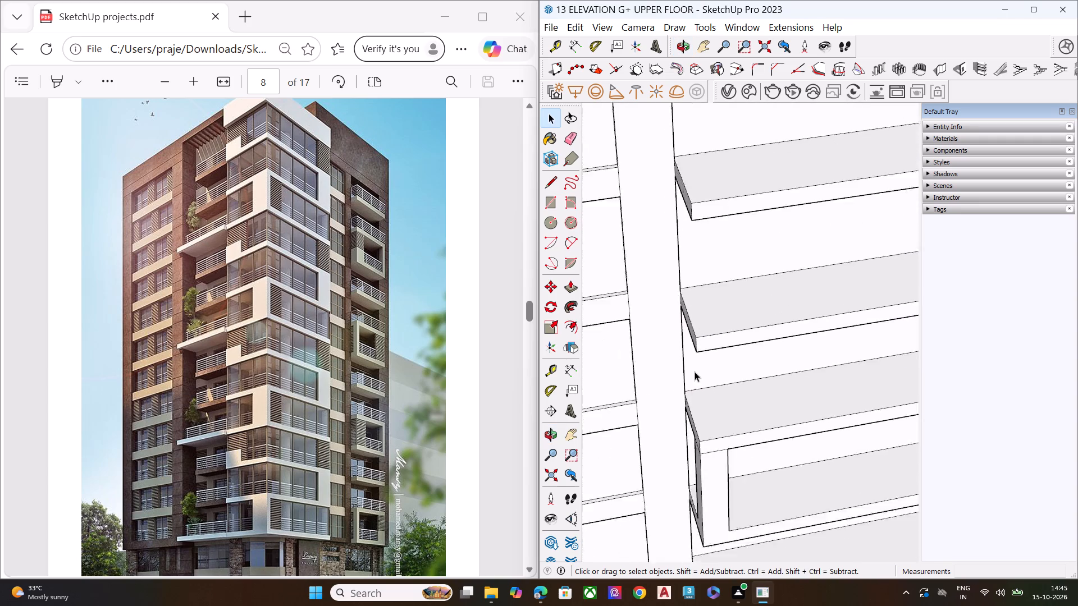
scroll(695, 371, down, 4)
scroll(699, 219, up, 8)
key(l)
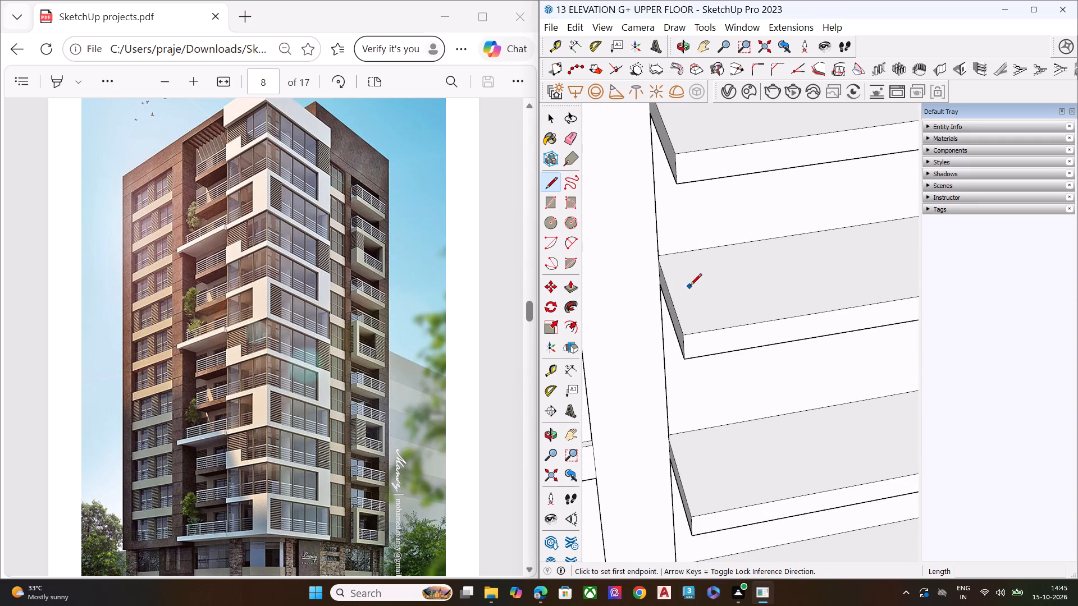
click(675, 304)
click(688, 304)
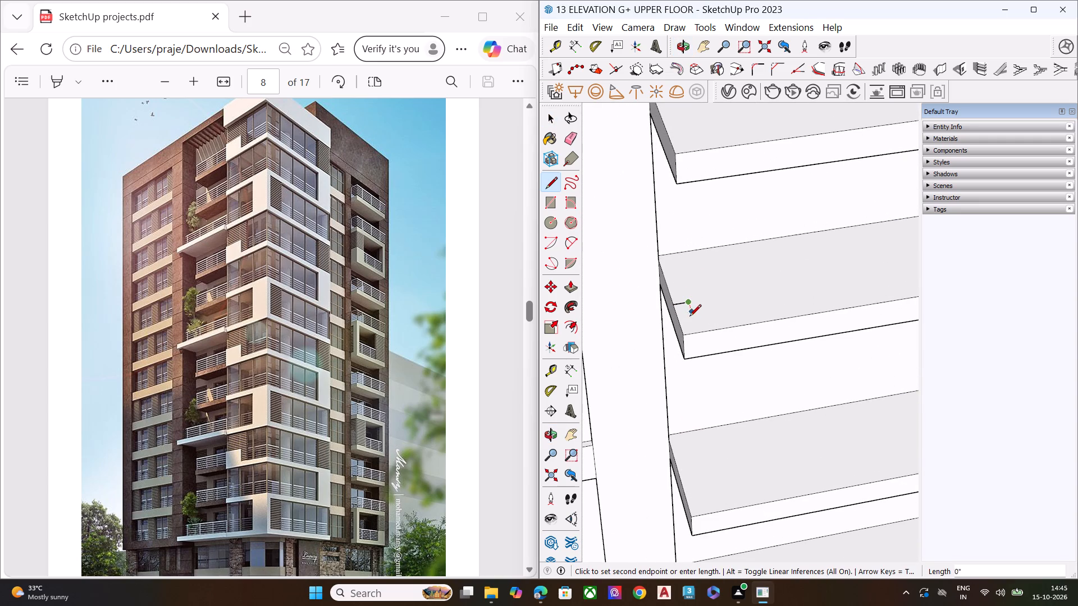
click(696, 322)
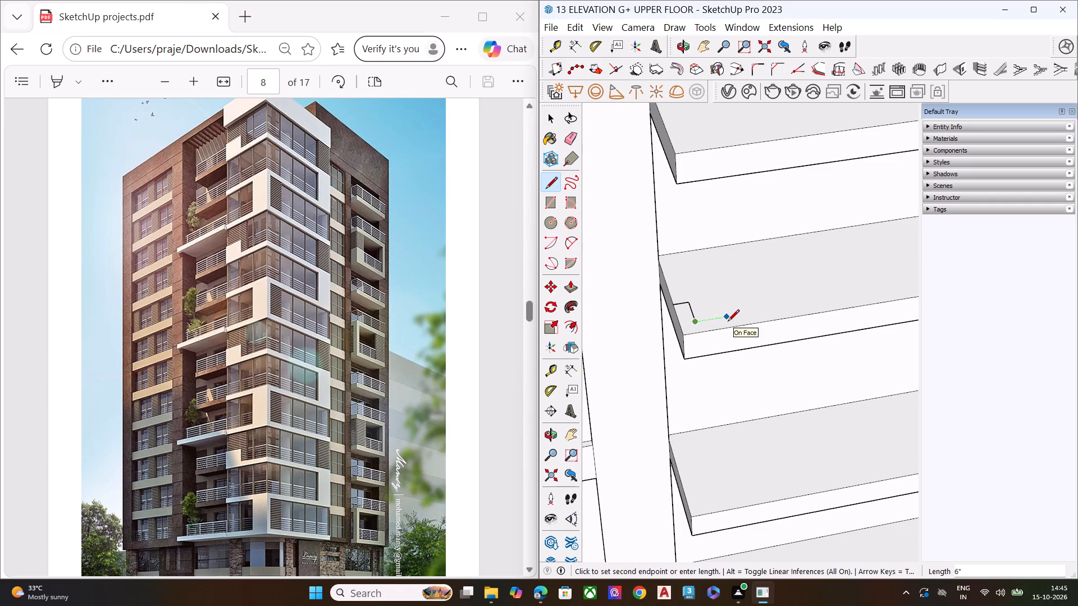
click(728, 322)
click(729, 328)
Extrude the L-shaped face on the seventh slab up to the underside of the eighth slab as a corner post.
key(space)
click(698, 325)
key(p)
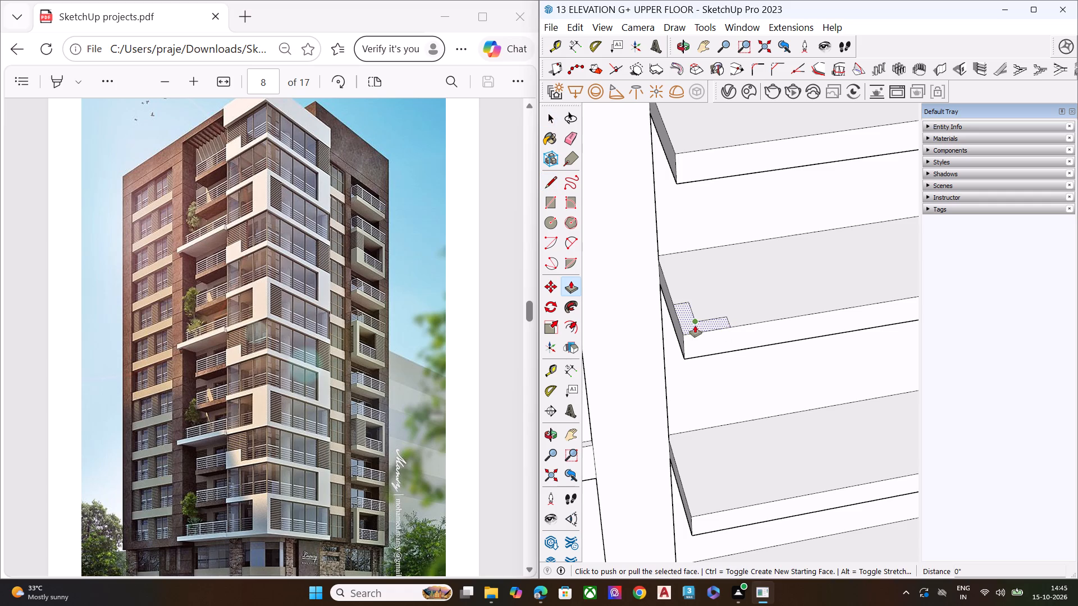
click(682, 335)
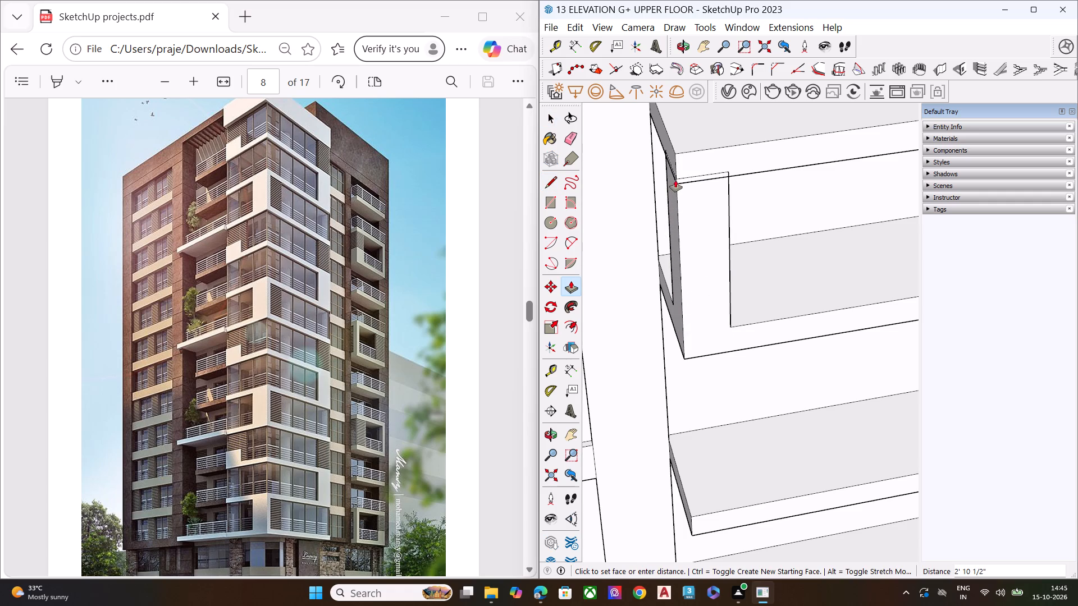
click(675, 183)
Examine the side facade's stacked balcony slabs to locate the next balcony needing a frame above the seventh-slab one.
scroll(690, 259, down, 5)
scroll(697, 291, up, 1)
middle_drag(697, 291, 681, 194)
scroll(681, 193, up, 1)
scroll(681, 193, down, 2)
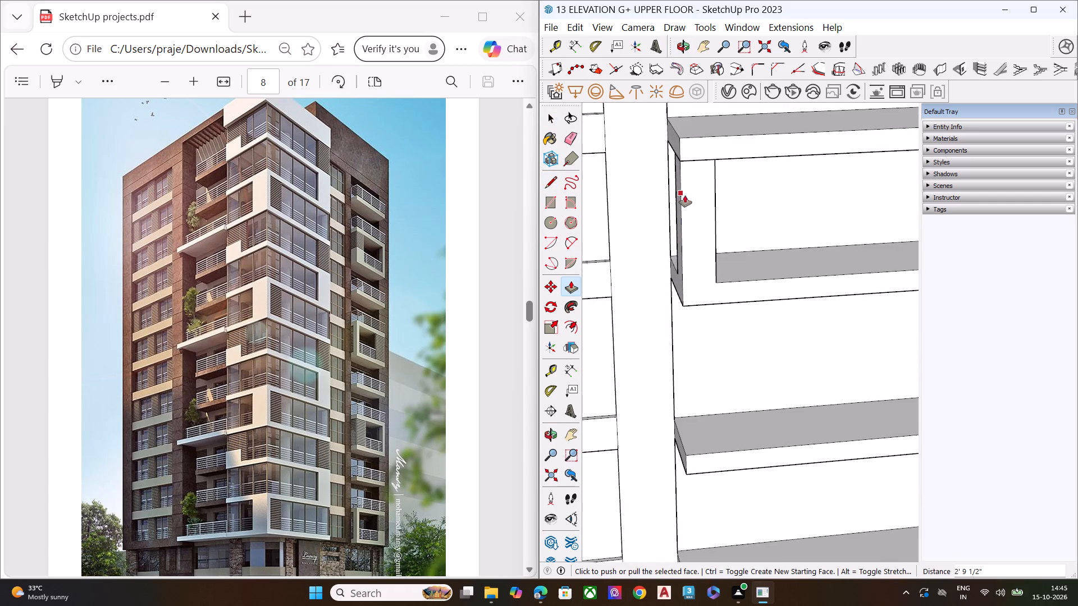
scroll(685, 195, down, 7)
middle_drag(704, 279, 691, 255)
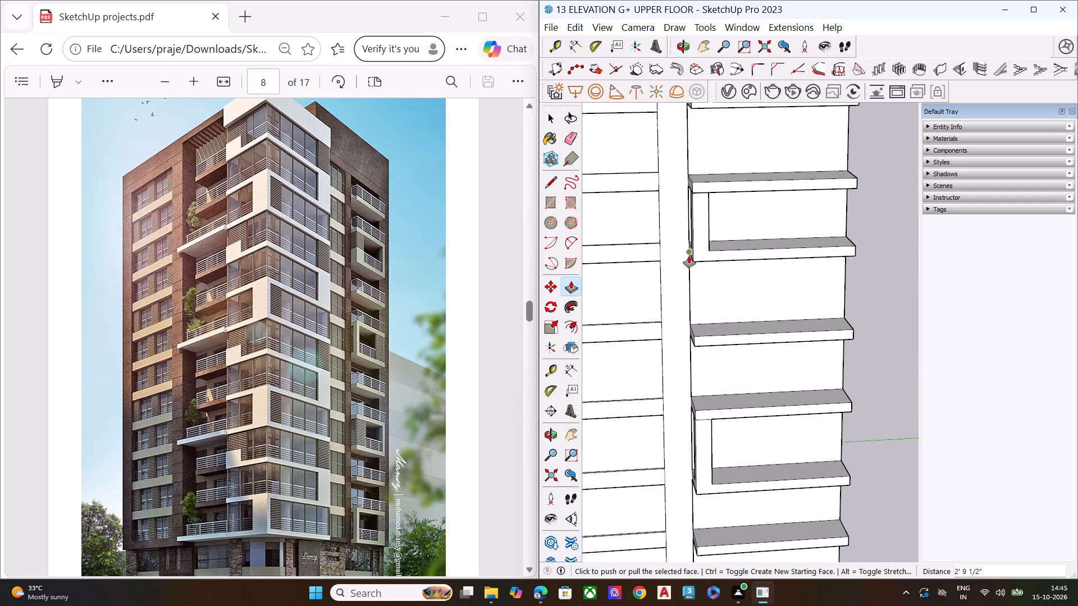
scroll(686, 269, down, 5)
scroll(683, 320, down, 2)
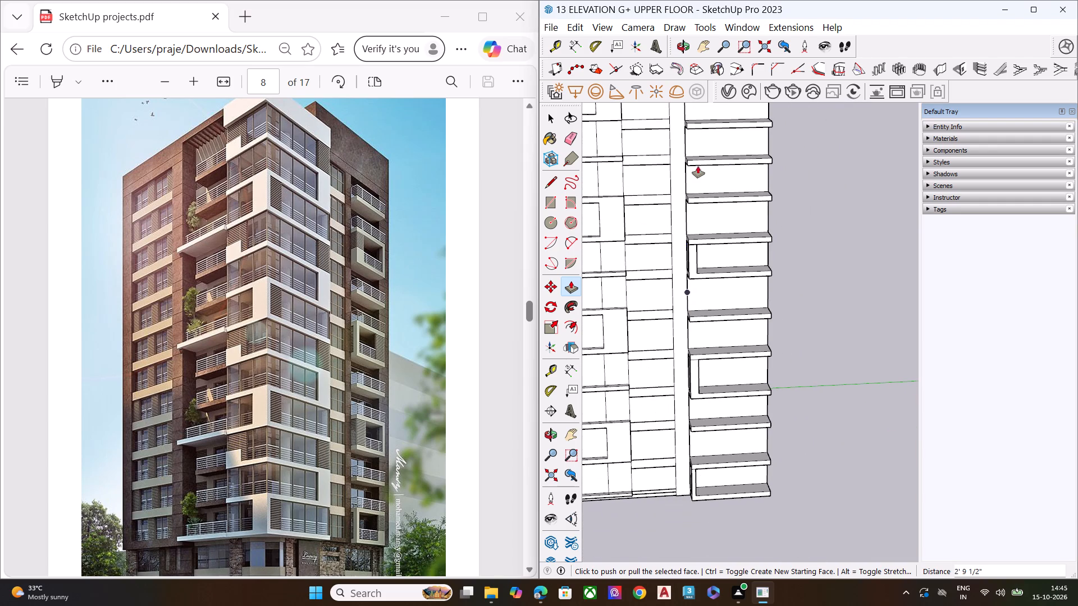
scroll(698, 166, up, 7)
scroll(691, 194, down, 4)
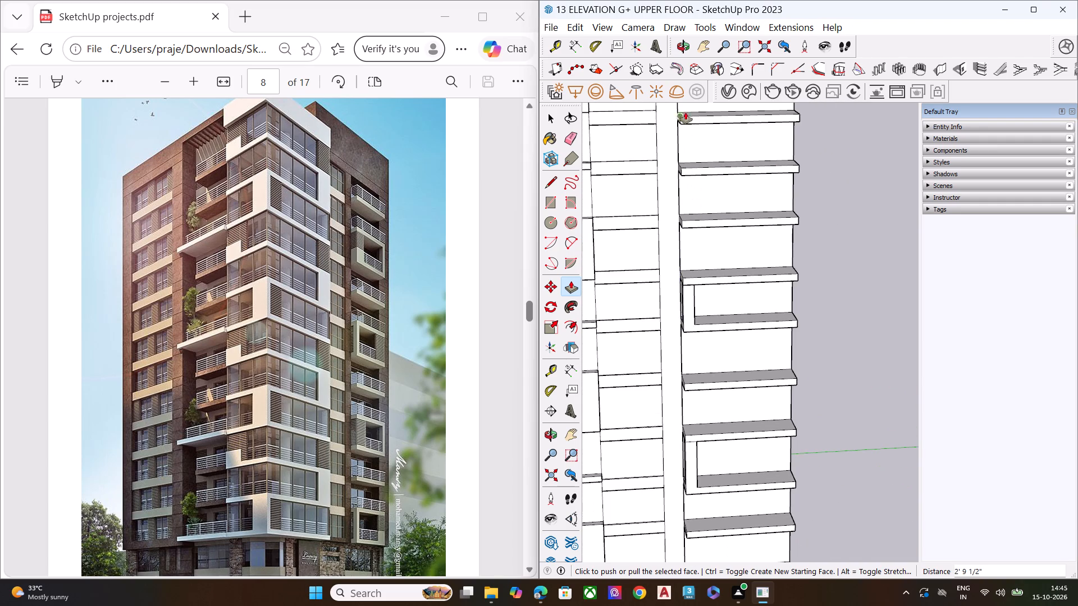
Draw an L-shaped post outline with lines at the front corner of the tenth balcony slab.
middle_drag(698, 184, 728, 310)
scroll(678, 139, up, 2)
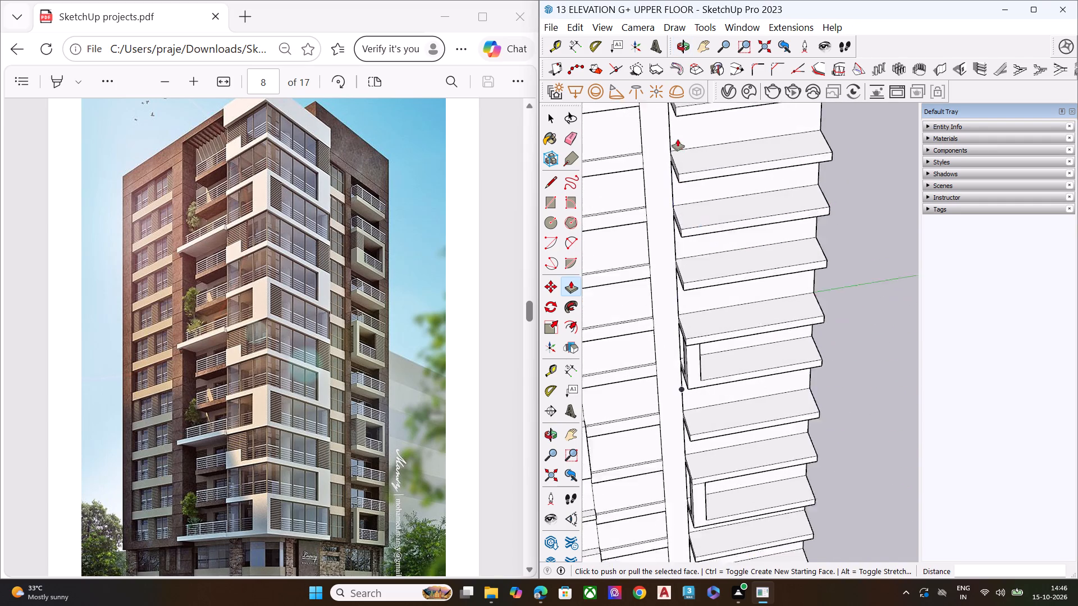
scroll(678, 139, up, 6)
middle_drag(684, 210, 705, 169)
scroll(700, 189, up, 2)
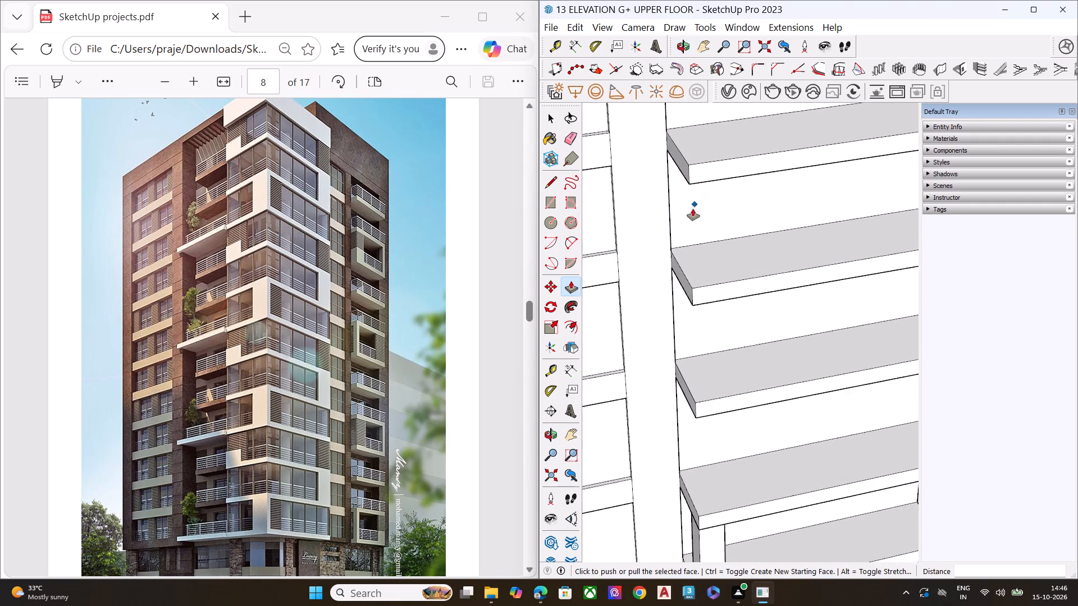
scroll(693, 209, up, 1)
scroll(684, 253, down, 2)
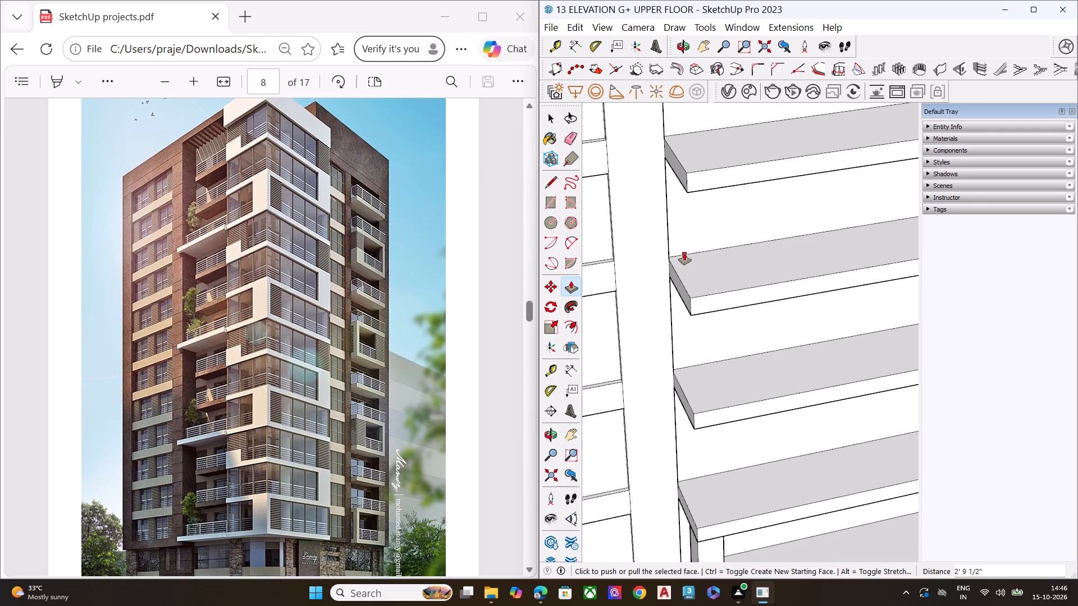
scroll(702, 270, up, 2)
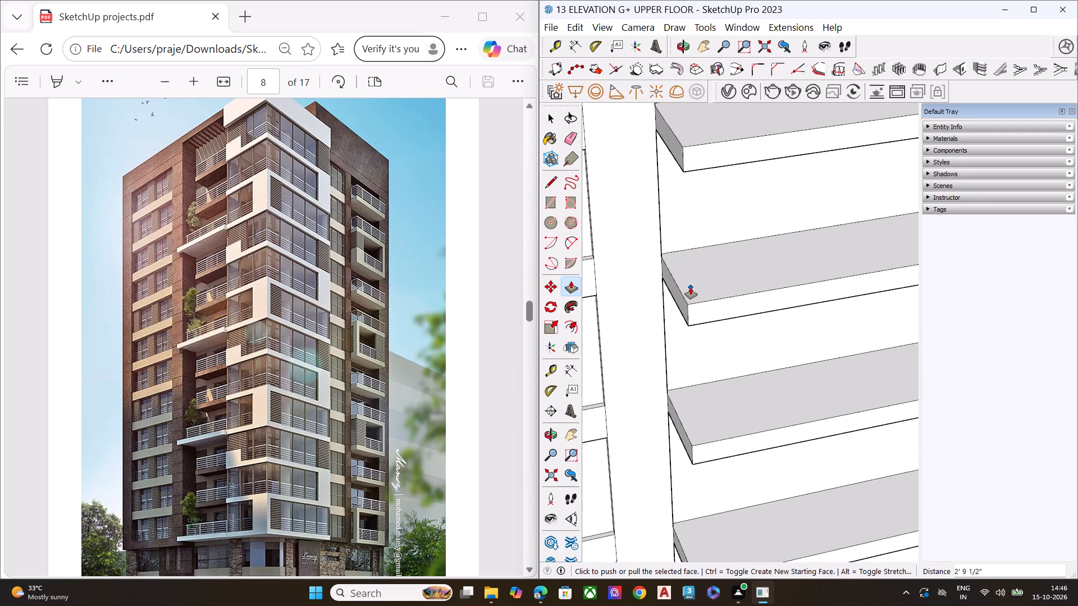
key(l)
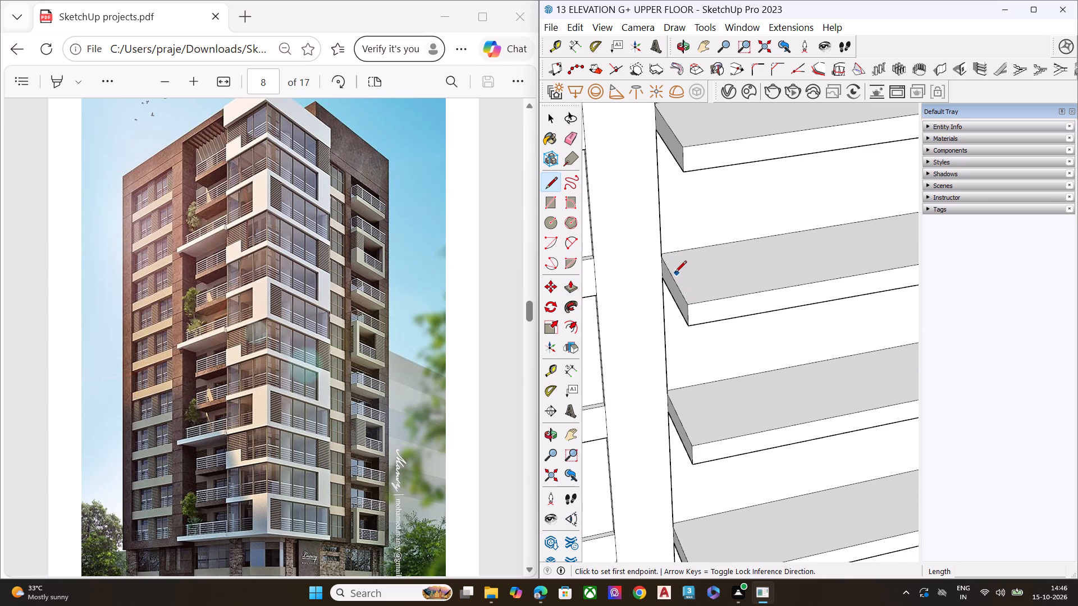
click(673, 274)
click(690, 273)
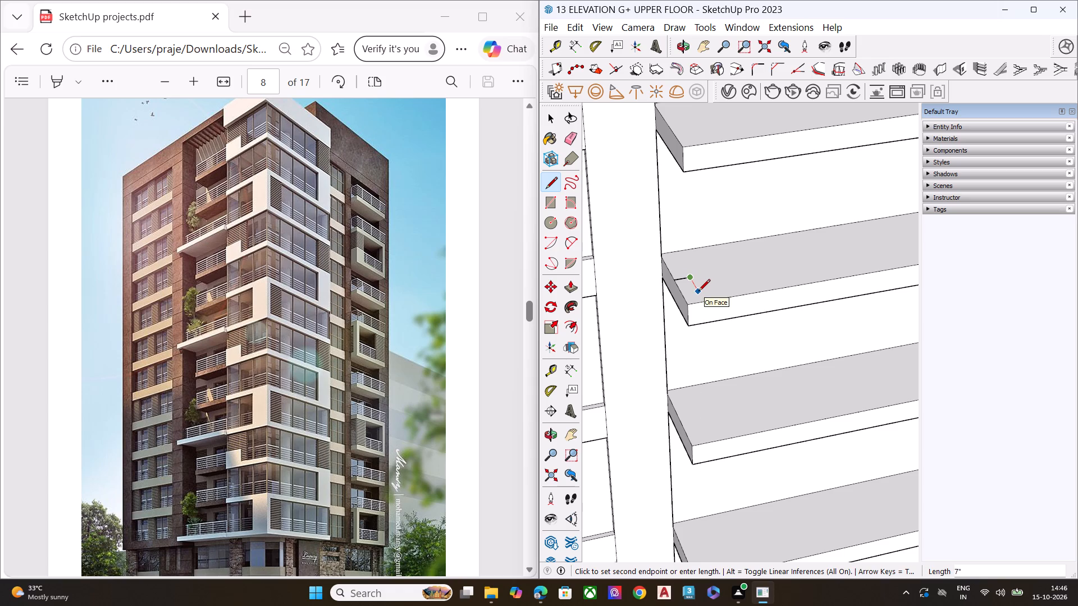
click(698, 294)
click(723, 292)
click(725, 299)
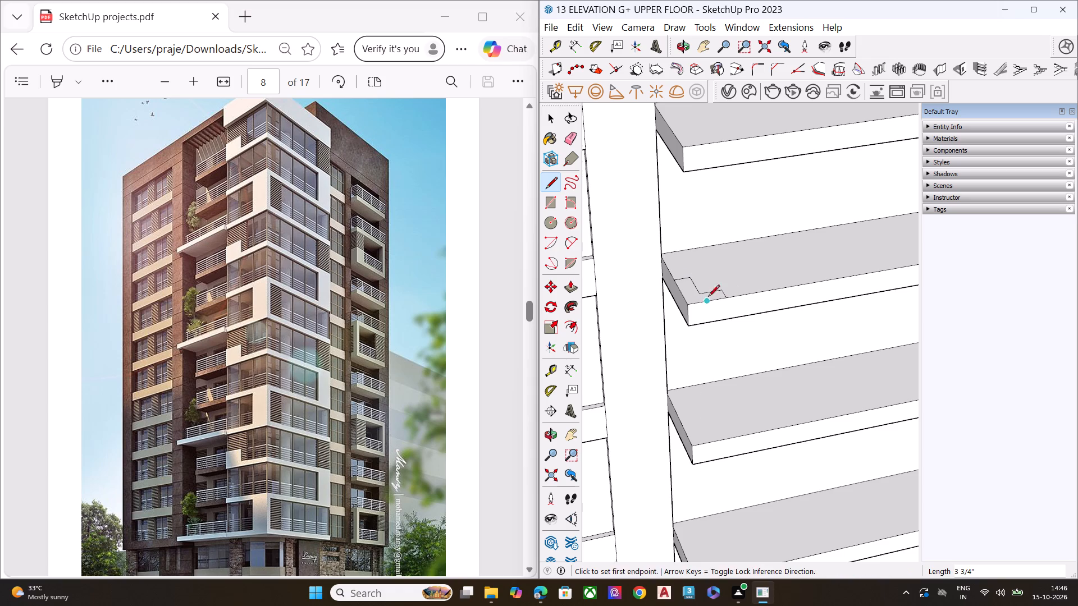
Extrude the L-shaped face on the tenth slab up to the underside of the eleventh slab as a corner post.
key(space)
click(692, 297)
key(p)
click(694, 294)
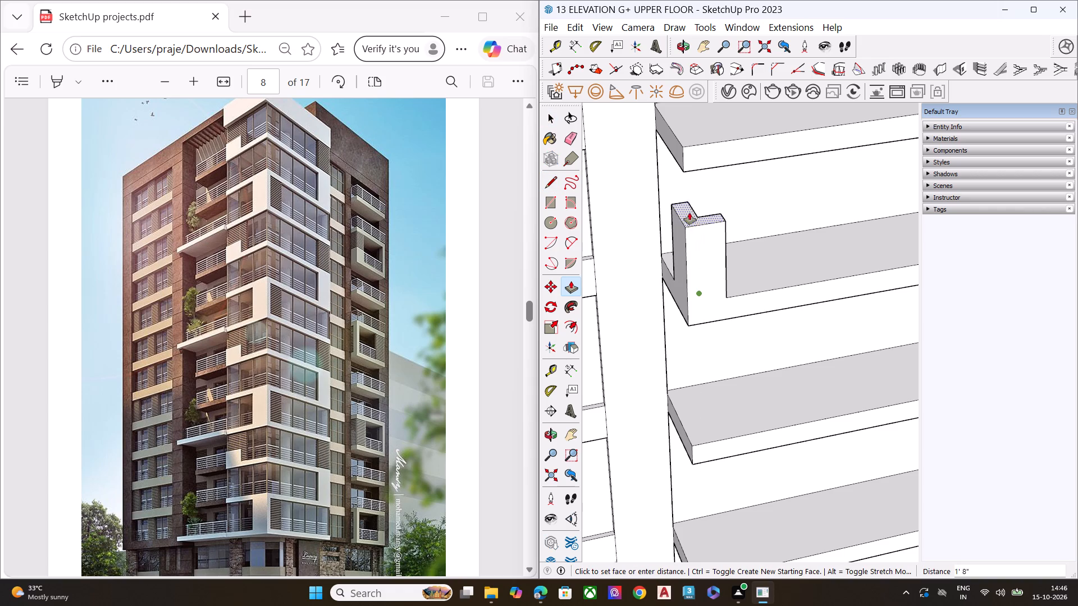
click(688, 171)
key(space)
Push/Pull the inner side face of the tenth slab's corner post toward the balcony opening to widen the post.
scroll(660, 210, down, 8)
middle_drag(690, 263, 572, 178)
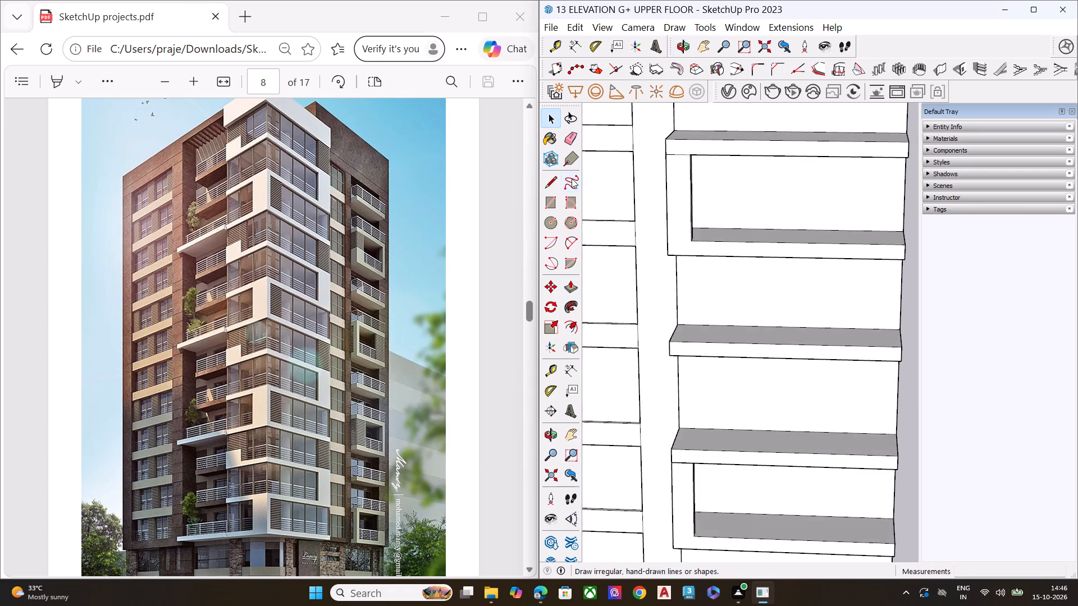
scroll(657, 157, down, 7)
middle_drag(711, 195, 625, 204)
scroll(671, 136, up, 9)
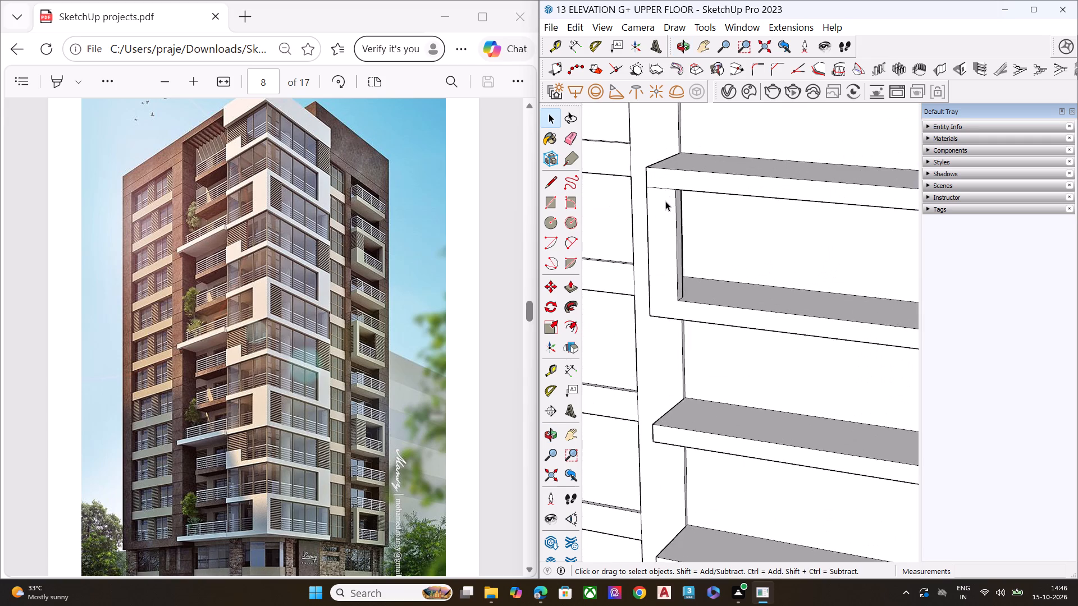
scroll(670, 196, up, 2)
scroll(670, 196, down, 1)
scroll(670, 196, up, 5)
double_click(684, 209)
key(p)
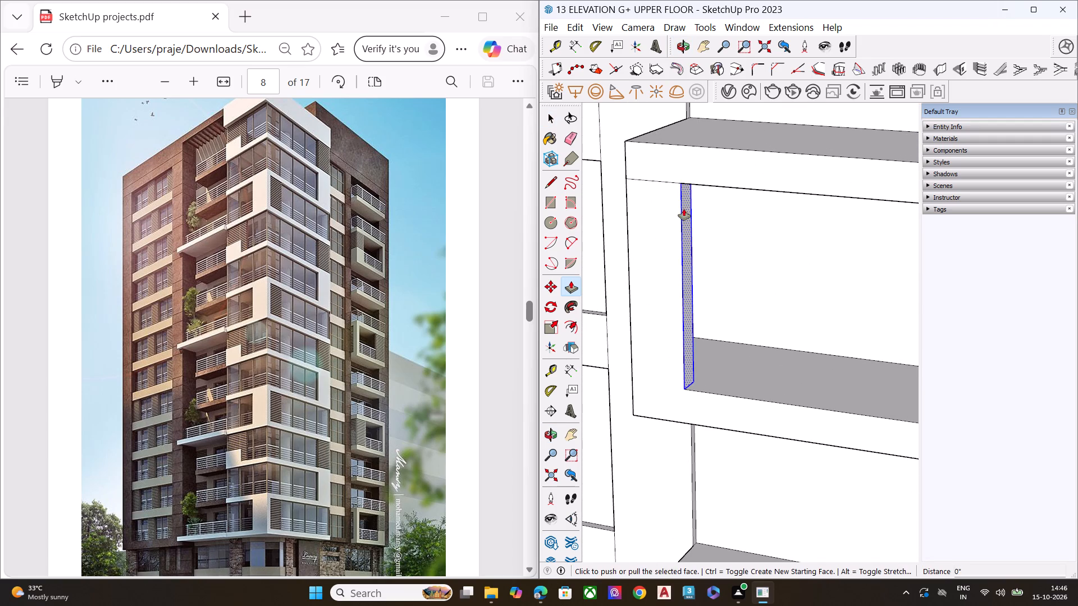
click(684, 209)
click(703, 217)
key(space)
Push/Pull the inner side face of the seventh slab's corner post inward by about 3 inches to narrow the post.
scroll(677, 227, down, 10)
scroll(677, 231, up, 1)
scroll(677, 231, down, 3)
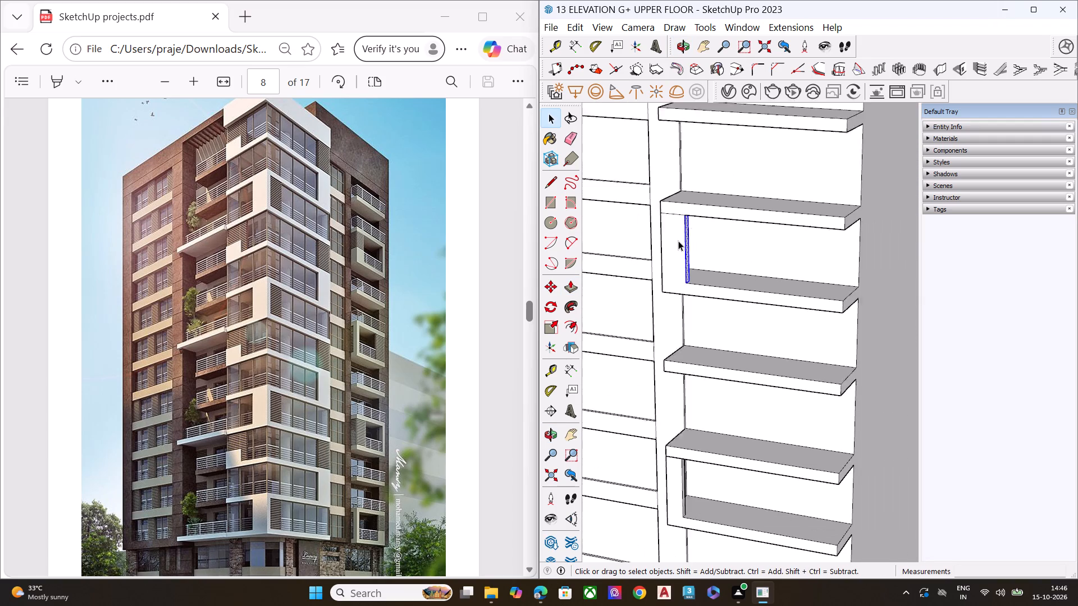
scroll(678, 241, down, 6)
scroll(678, 393, up, 2)
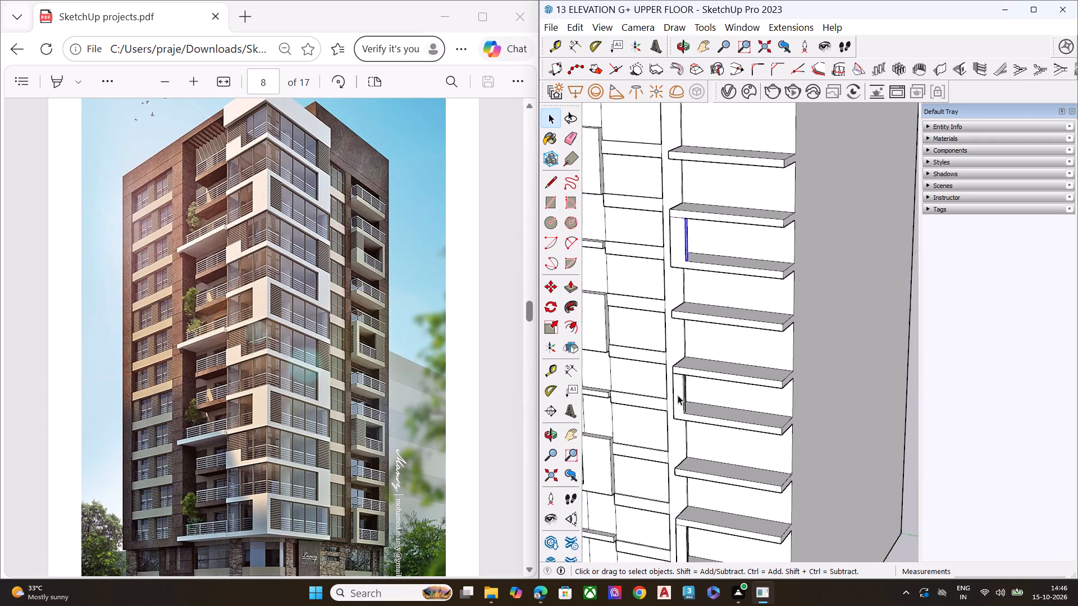
scroll(678, 395, up, 13)
middle_drag(690, 393, 669, 393)
scroll(680, 364, up, 2)
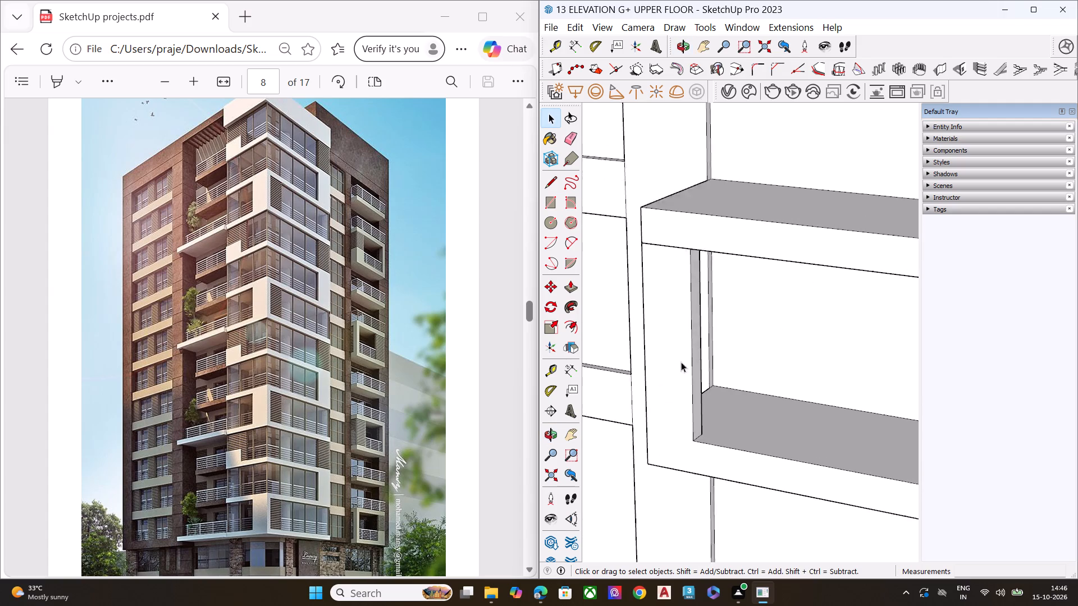
scroll(681, 362, up, 3)
scroll(692, 356, down, 5)
double_click(698, 355)
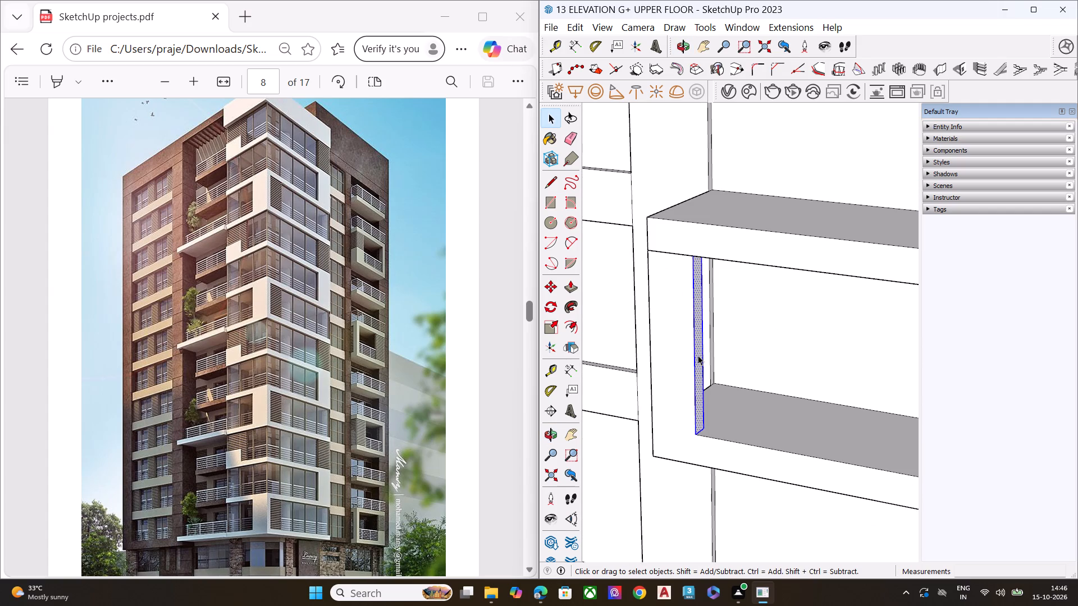
key(p)
click(696, 356)
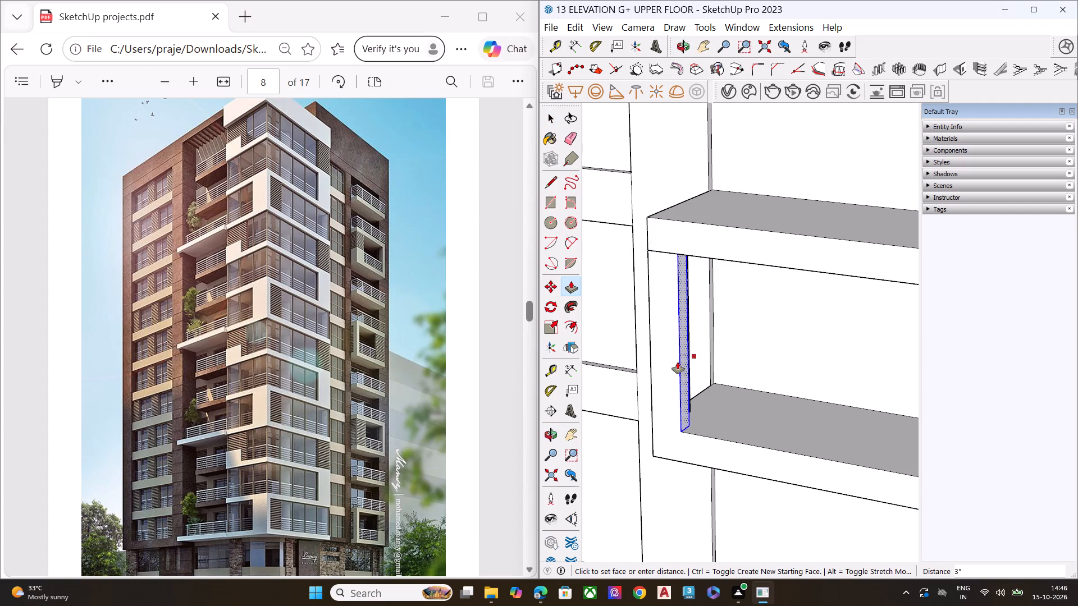
click(678, 362)
key(space)
Examine the framed balconies along the side facade, down to the open end of the lowest balcony.
scroll(677, 345, down, 8)
scroll(678, 334, up, 1)
scroll(678, 334, down, 3)
scroll(678, 334, up, 1)
scroll(678, 334, down, 18)
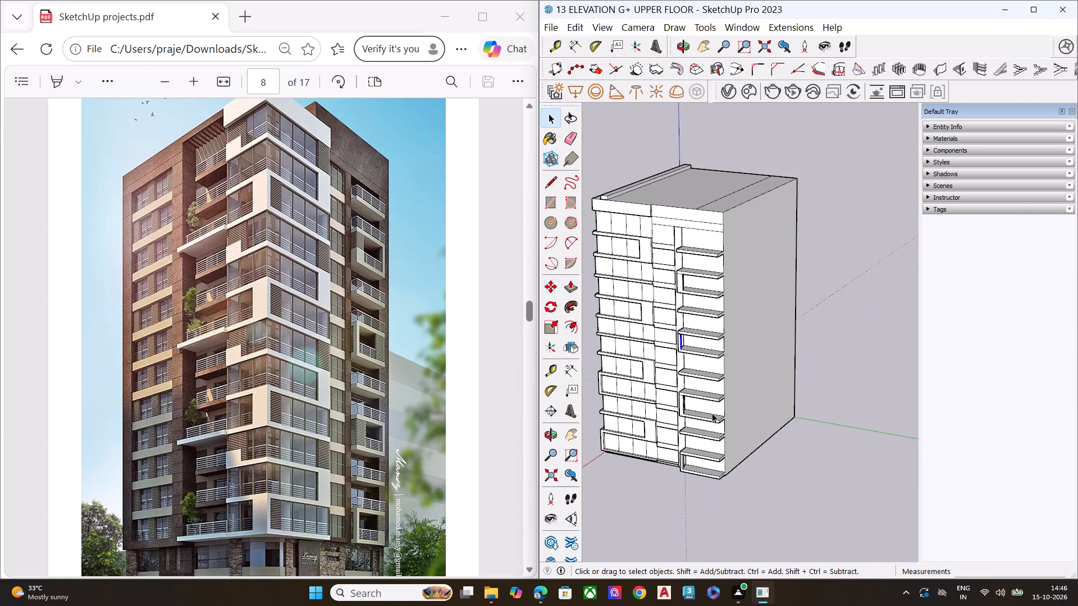
click(793, 512)
middle_drag(711, 498, 736, 448)
scroll(698, 451, up, 3)
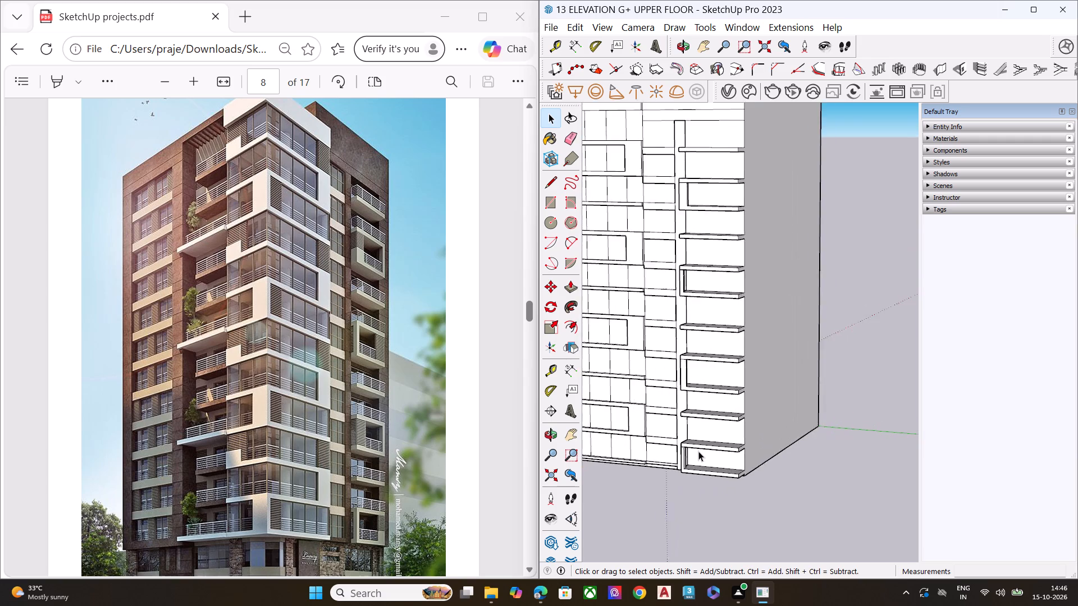
scroll(698, 451, up, 2)
scroll(752, 457, up, 5)
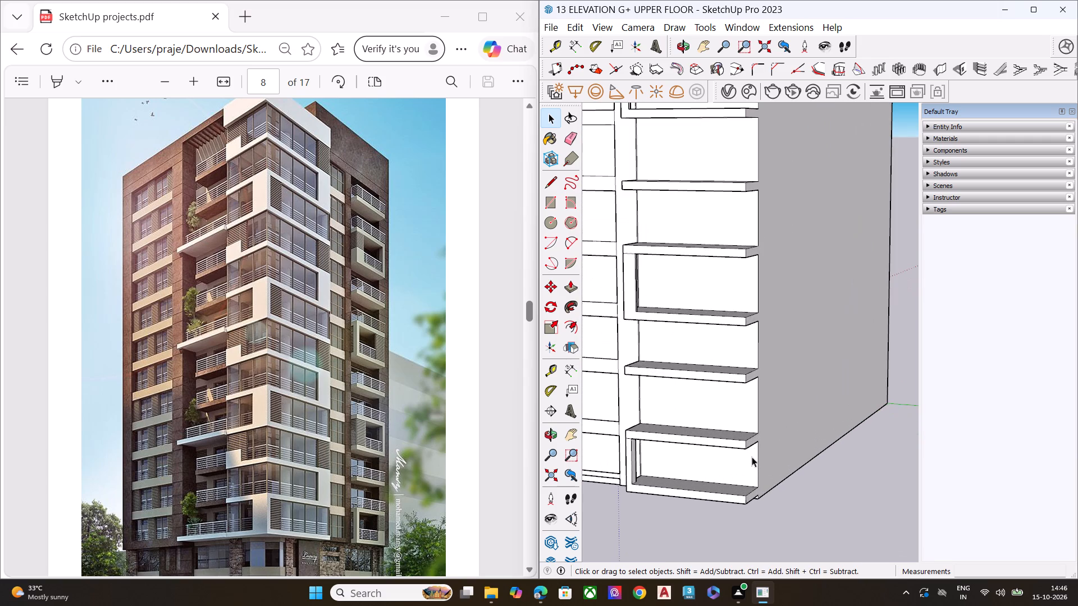
Draw a lengthwise line across the lowest slab's top, from the corner post's inner corner to the slab's far end edge.
middle_drag(739, 457, 702, 463)
scroll(702, 463, up, 6)
middle_drag(708, 456, 732, 388)
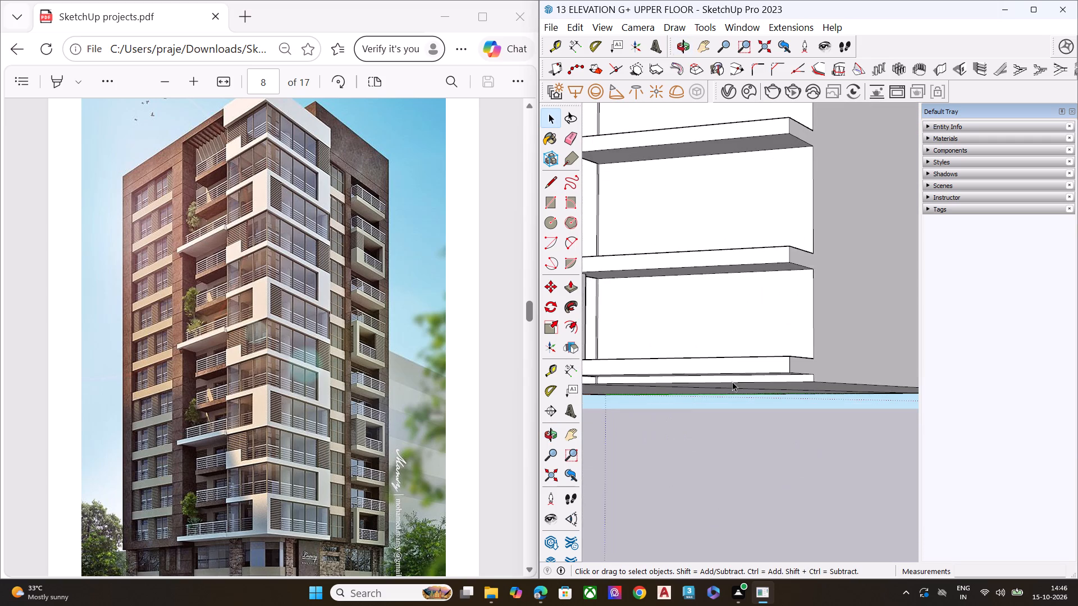
scroll(732, 382, down, 3)
middle_drag(743, 381, 741, 493)
scroll(695, 509, up, 6)
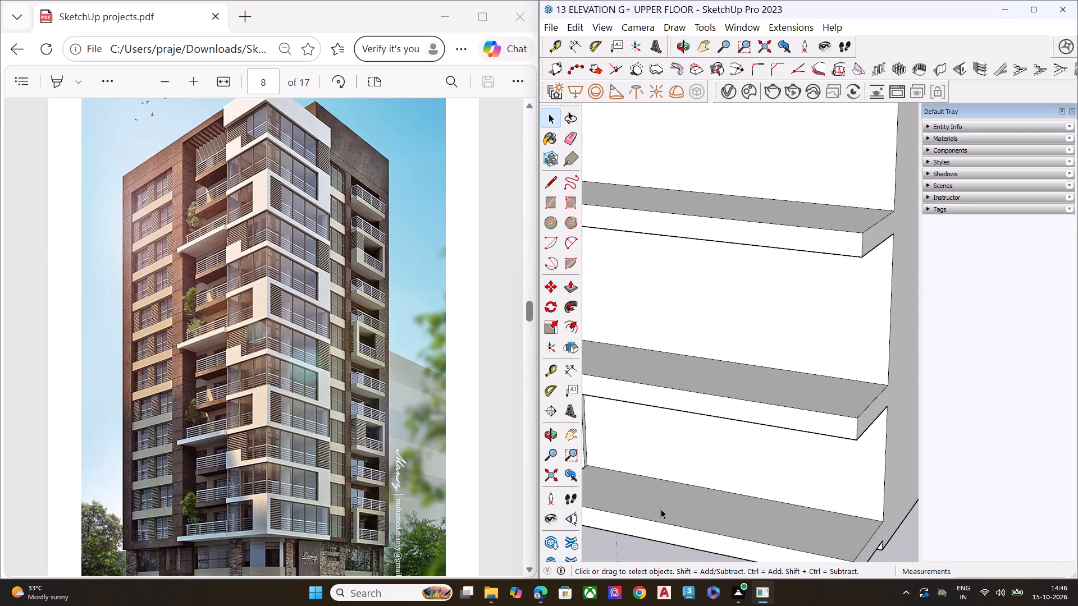
scroll(661, 509, down, 3)
key(l)
click(592, 495)
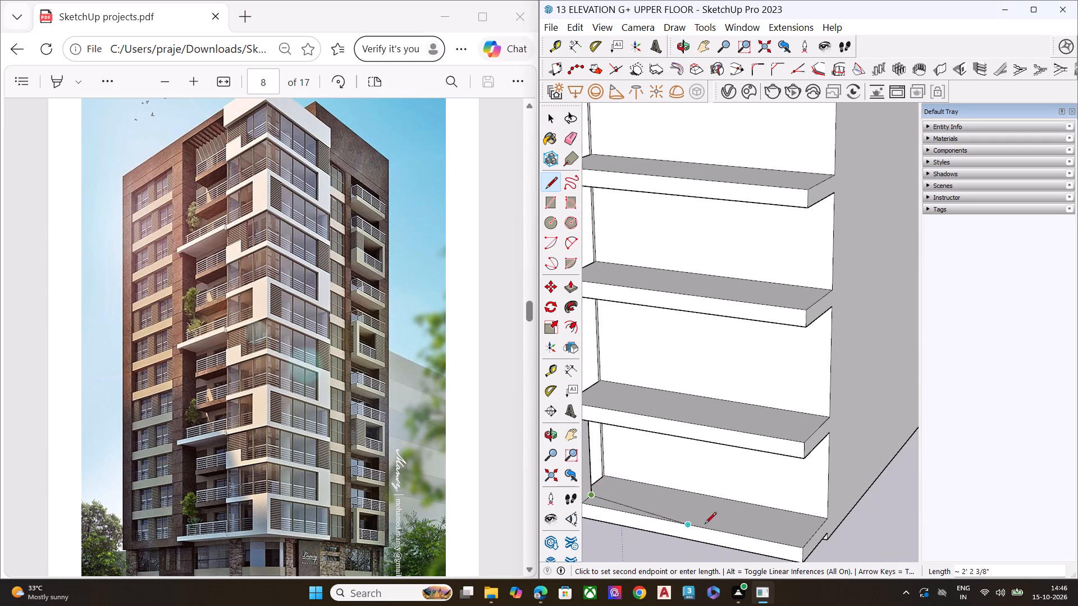
click(809, 536)
key(space)
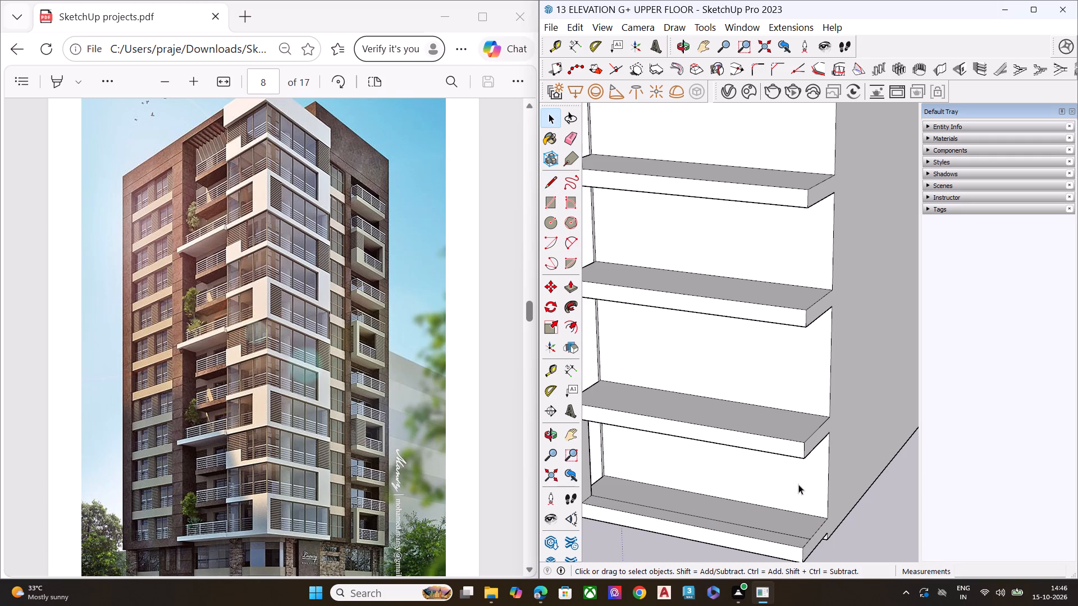
Draw a short cross line near the lowest slab's far end, from its front edge to the lengthwise line.
scroll(801, 434, down, 5)
scroll(784, 501, up, 8)
key(l)
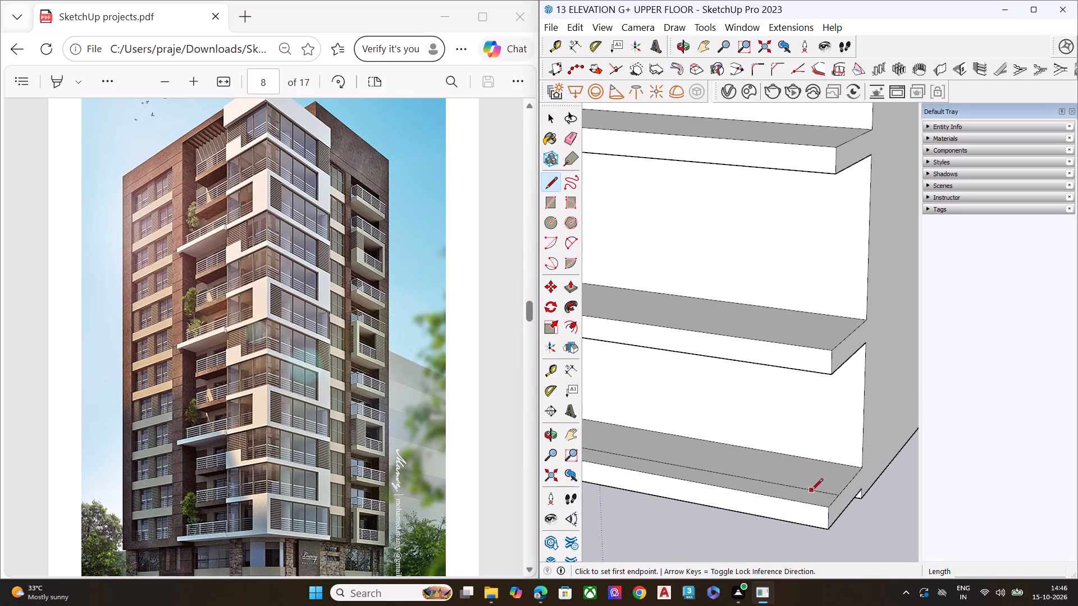
middle_drag(810, 492, 771, 509)
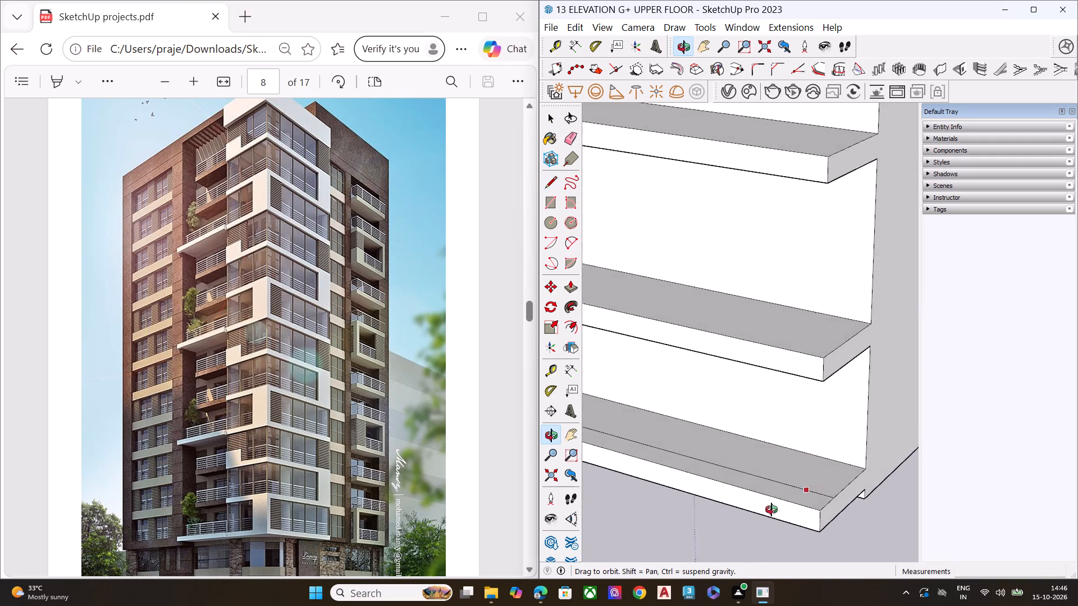
middle_drag(771, 509, 753, 513)
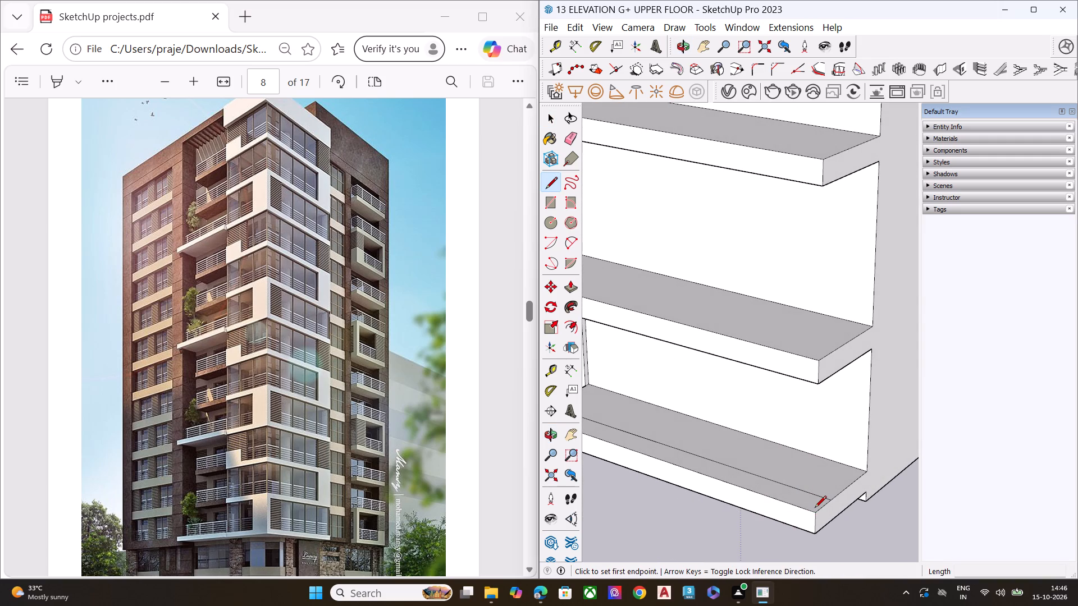
click(778, 499)
click(794, 487)
key(space)
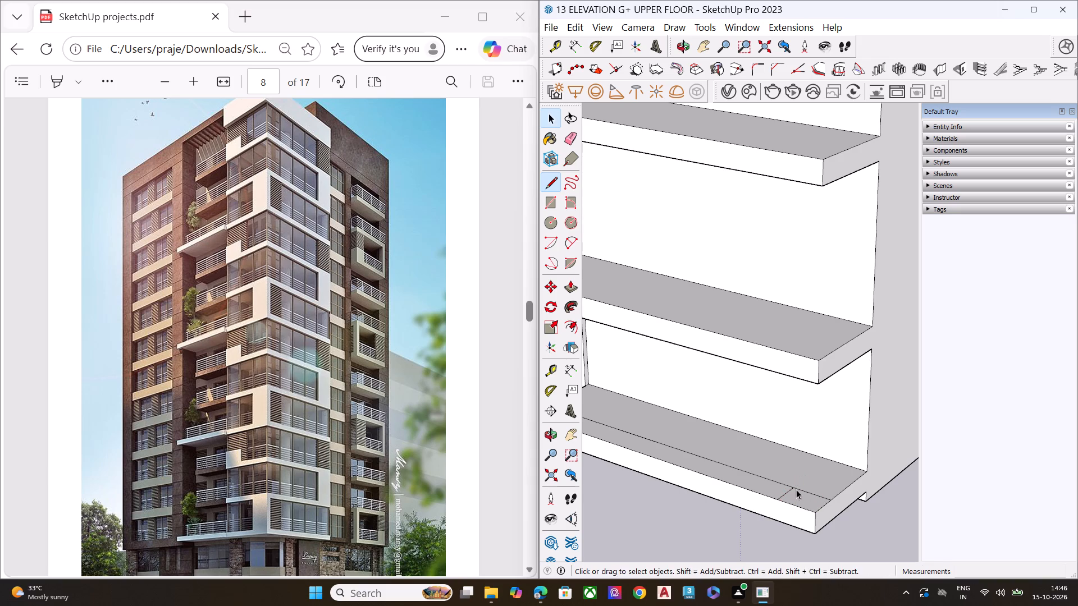
Erase the part of the lengthwise line beyond the cross line on the lowest slab, leaving only the small corner outline.
middle_drag(804, 495, 751, 530)
scroll(751, 530, up, 5)
scroll(769, 520, down, 1)
scroll(769, 520, up, 5)
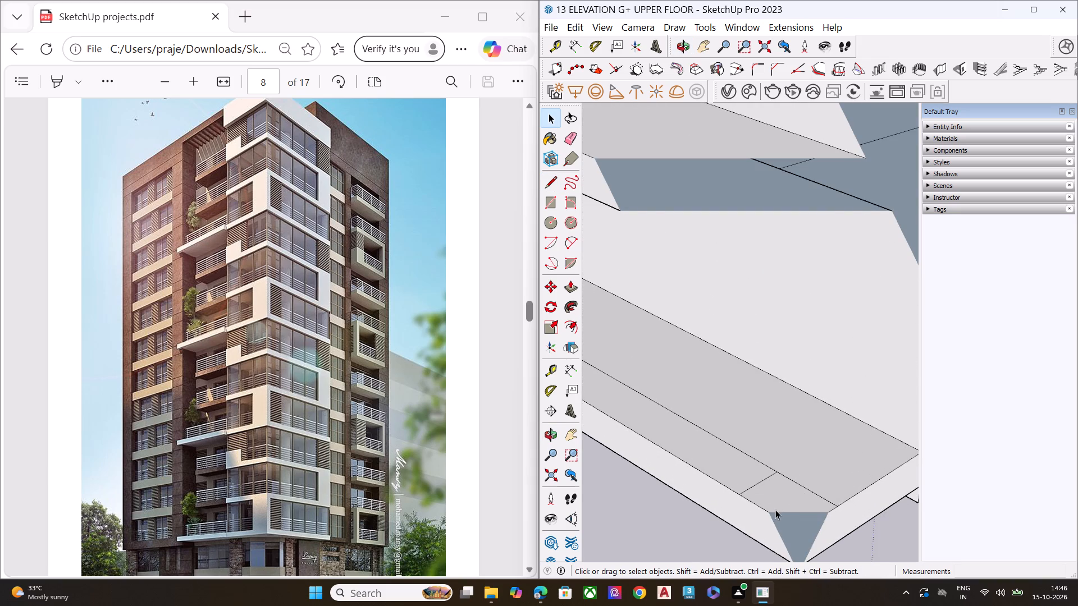
key(e)
click(757, 457)
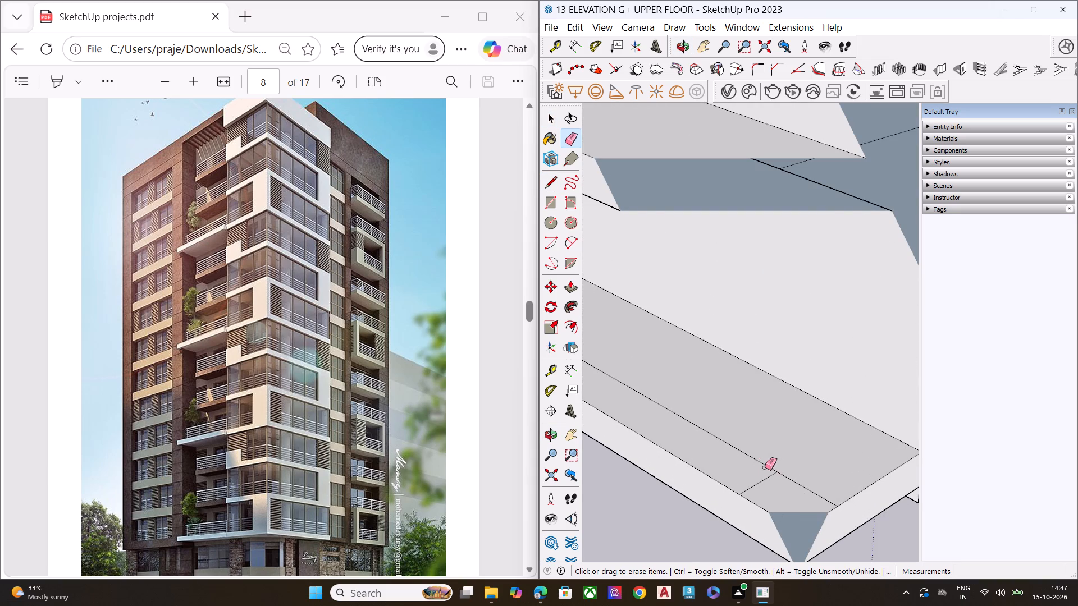
click(765, 465)
key(space)
Push/Pull the small corner face on the lowest slab up to the underside of the slab above to form an end post.
click(784, 494)
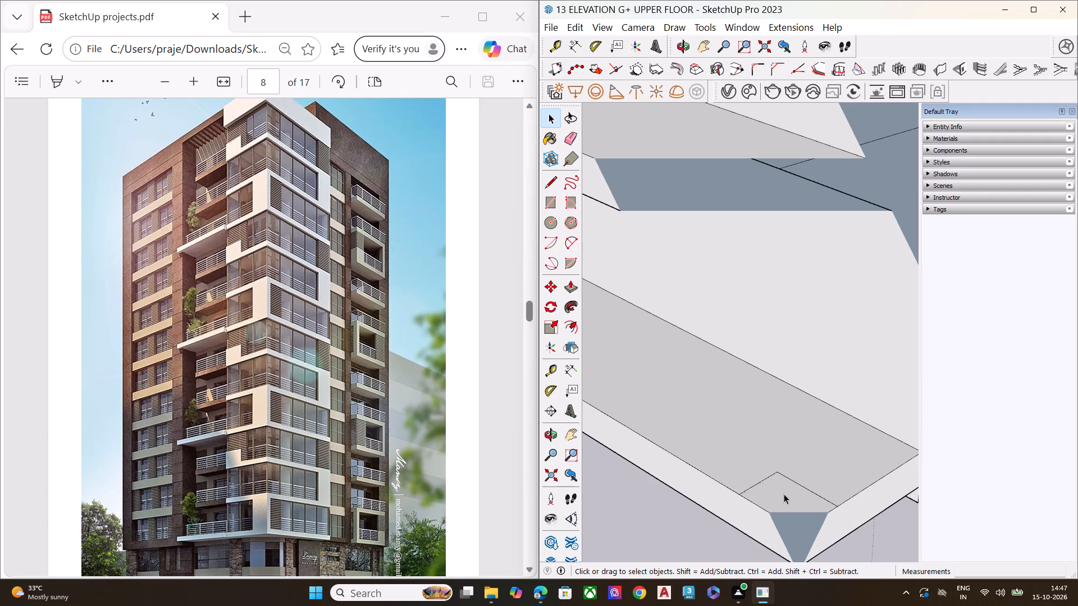
key(p)
click(782, 495)
scroll(773, 392, down, 3)
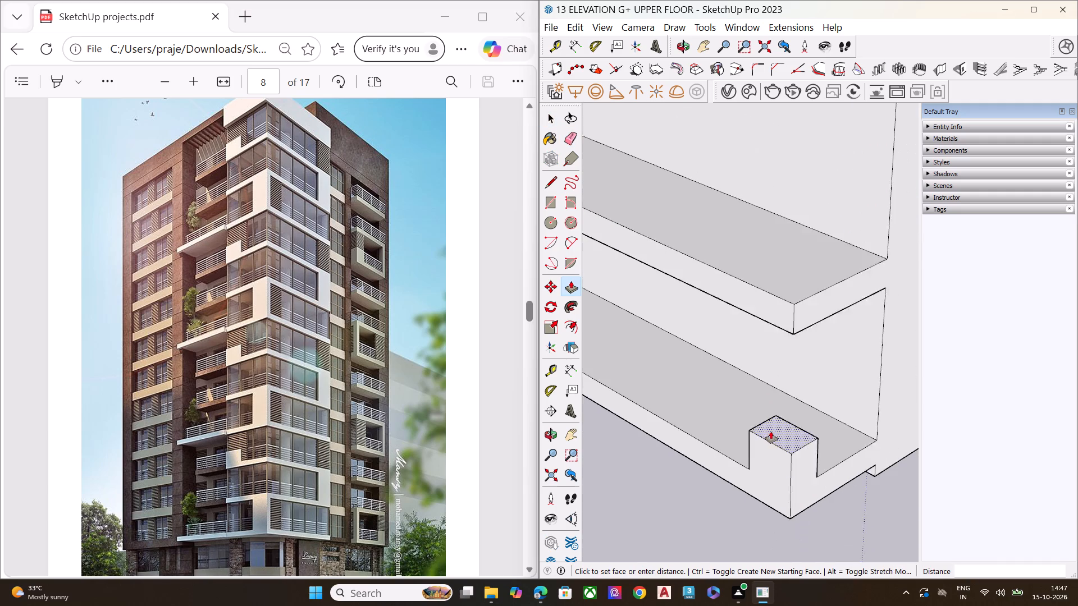
scroll(771, 431, down, 2)
click(789, 342)
key(space)
Examine the new end post on the lowest balcony and the remaining open balcony ends along the side facade.
scroll(774, 392, down, 3)
scroll(775, 401, up, 1)
scroll(775, 403, down, 3)
scroll(753, 461, up, 1)
middle_drag(753, 461, 762, 440)
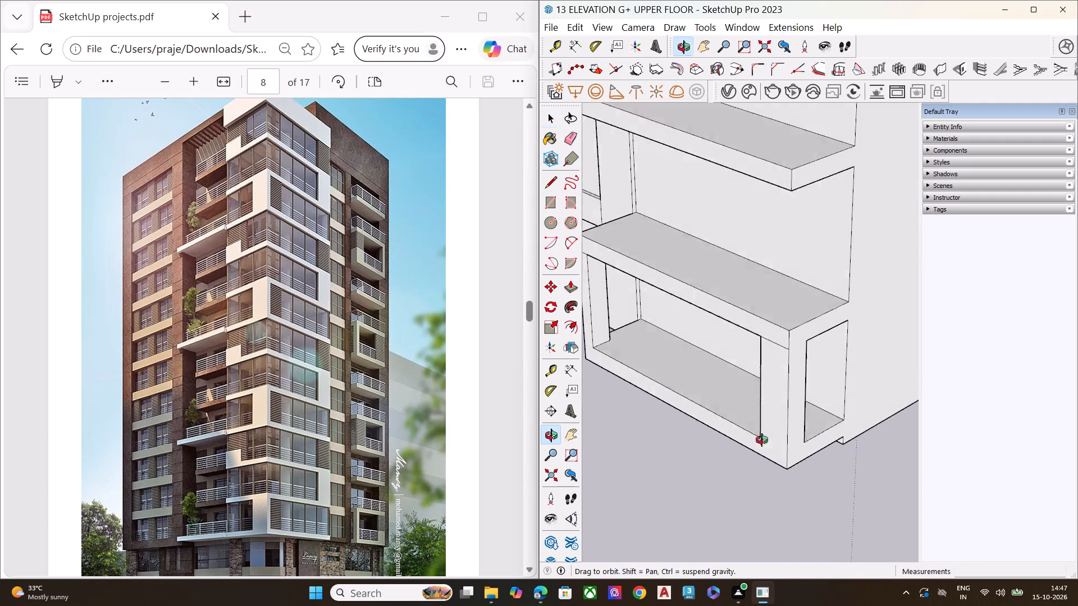
middle_drag(762, 440, 781, 411)
scroll(801, 392, up, 4)
scroll(825, 373, down, 1)
scroll(825, 373, up, 5)
scroll(736, 385, down, 8)
scroll(755, 434, down, 19)
scroll(765, 459, up, 1)
scroll(765, 459, down, 9)
middle_drag(761, 442, 736, 351)
scroll(755, 335, up, 5)
scroll(759, 332, down, 1)
scroll(759, 332, up, 2)
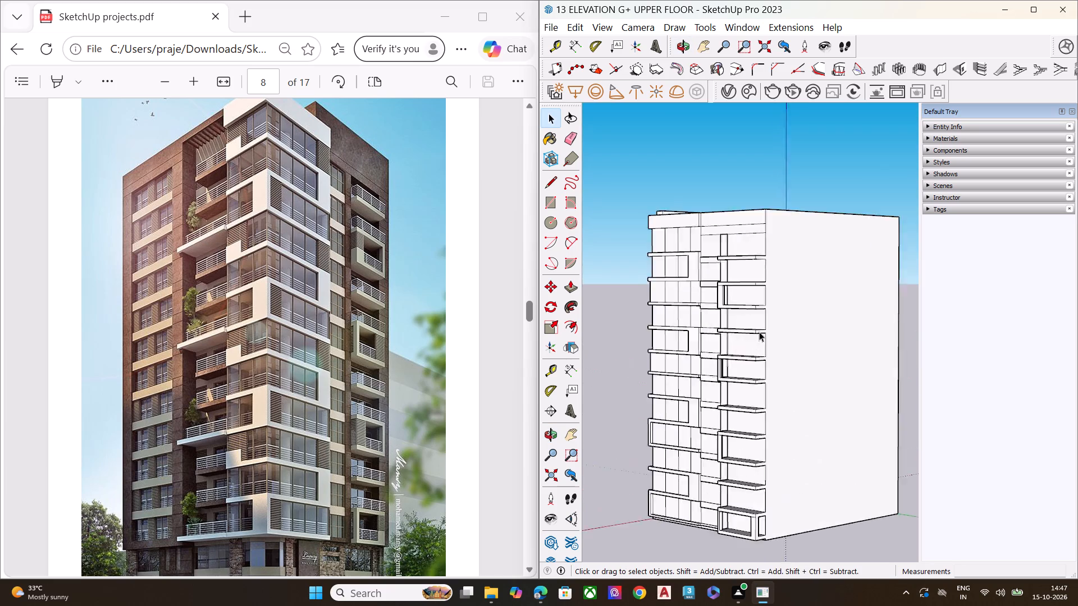
scroll(759, 332, up, 4)
scroll(759, 326, down, 1)
scroll(759, 326, up, 4)
scroll(759, 326, down, 1)
scroll(759, 326, up, 10)
scroll(759, 326, down, 1)
scroll(759, 326, up, 8)
scroll(759, 326, down, 1)
scroll(759, 326, up, 2)
scroll(759, 326, down, 1)
scroll(759, 326, up, 4)
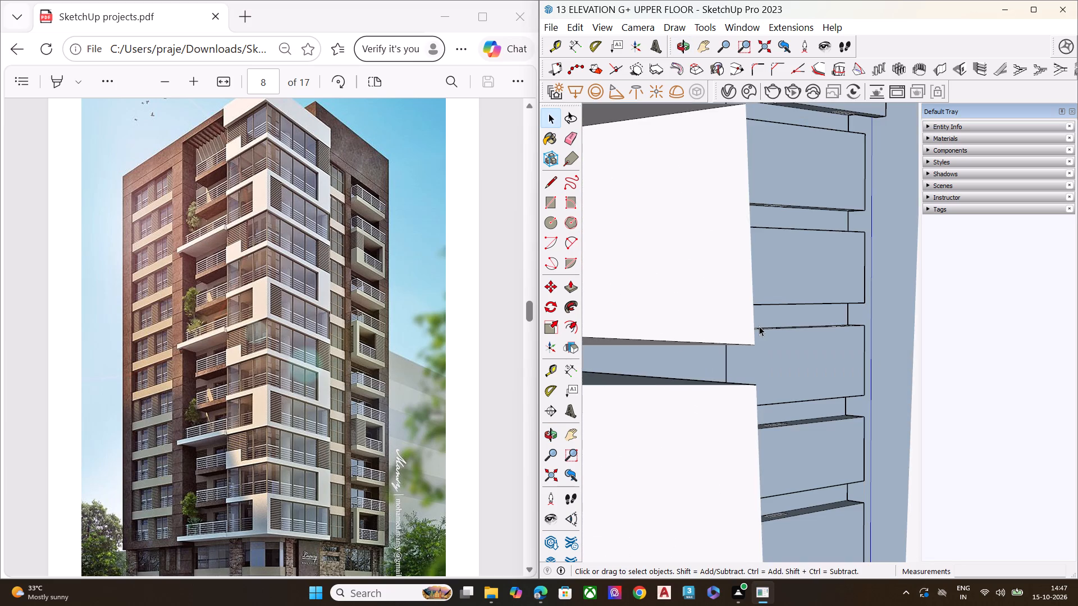
scroll(759, 326, down, 4)
scroll(759, 326, up, 1)
scroll(759, 326, down, 13)
scroll(759, 326, up, 1)
scroll(759, 326, down, 10)
middle_drag(741, 358, 763, 443)
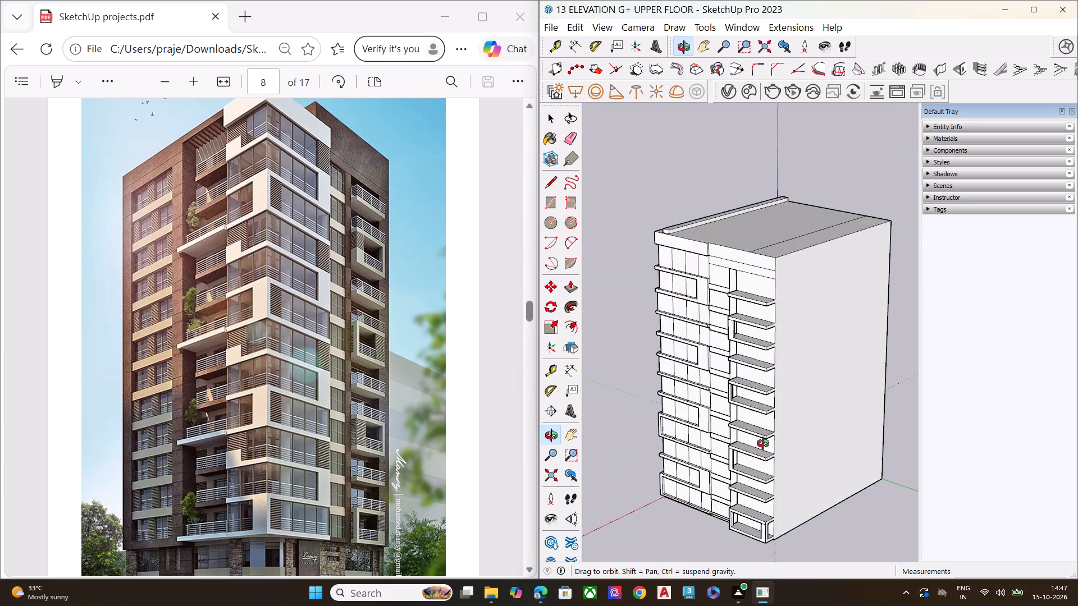
middle_drag(763, 443, 789, 407)
scroll(775, 503, up, 7)
scroll(622, 380, down, 6)
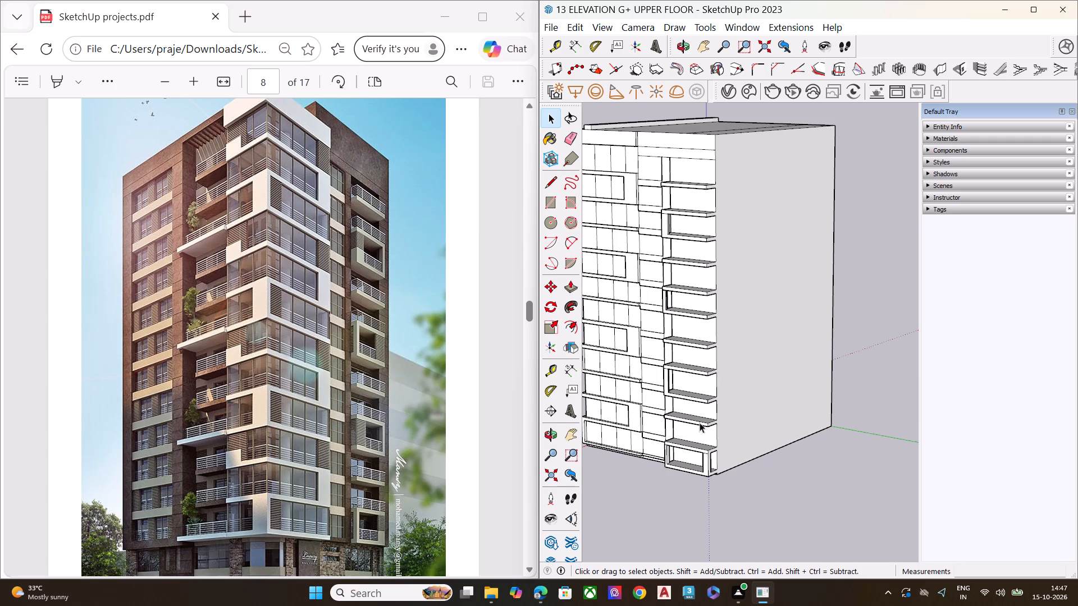
Draw a line about 2' 1" long across the fourth slab's top, parallel to its far end edge, from front edge to wall.
scroll(712, 370, up, 7)
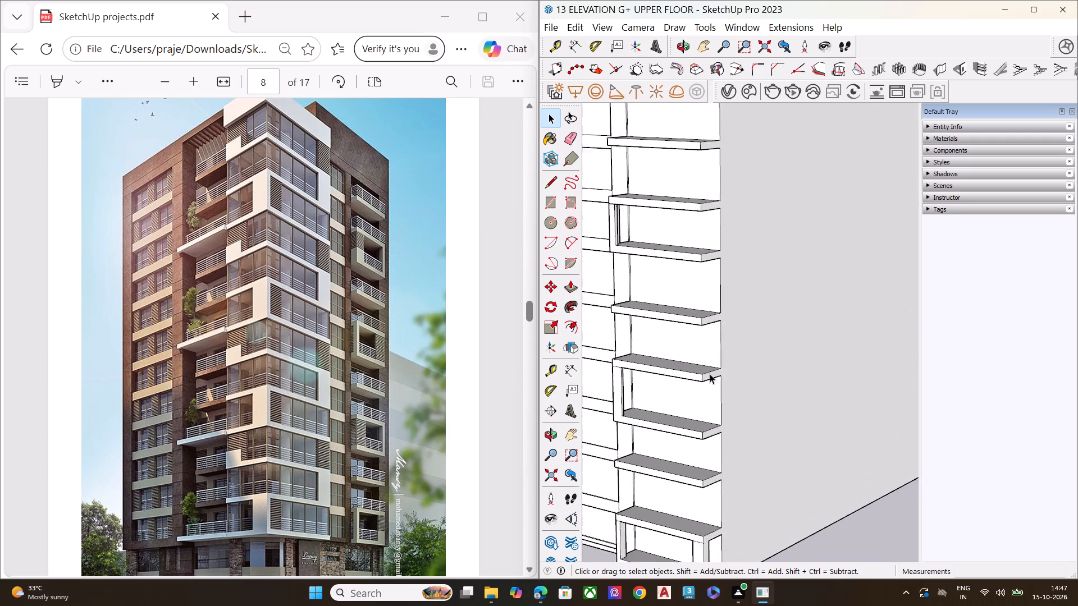
scroll(710, 374, up, 1)
middle_drag(702, 412, 682, 457)
scroll(683, 475, up, 6)
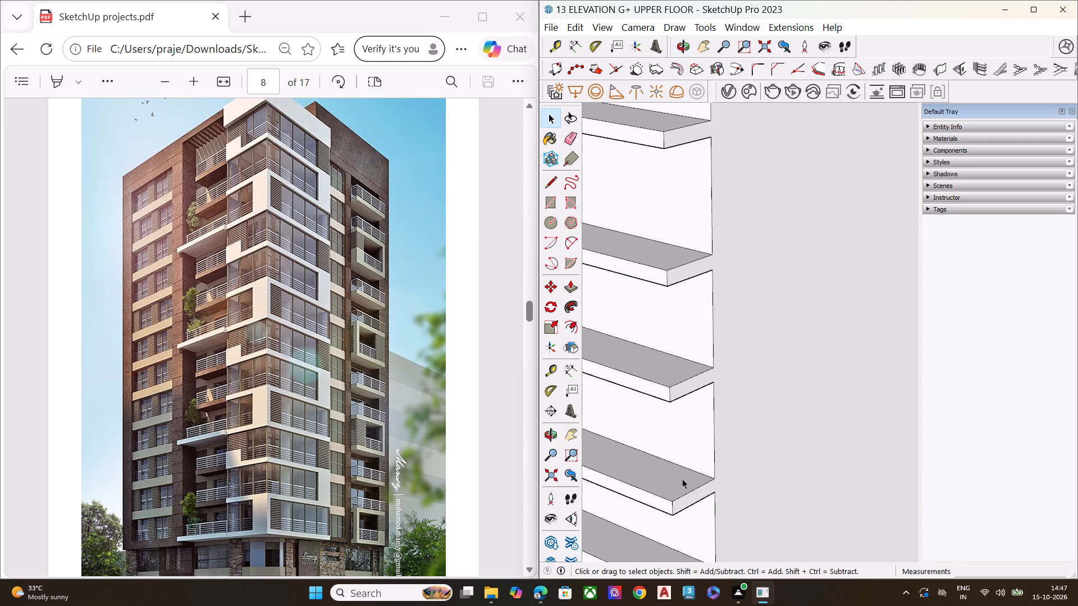
key(l)
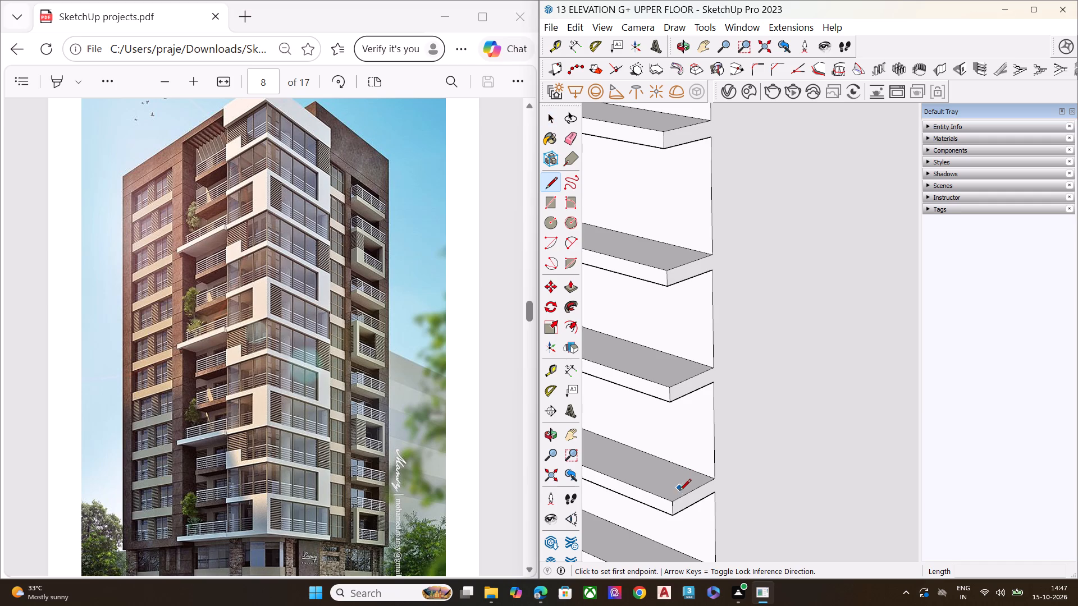
scroll(675, 499, up, 3)
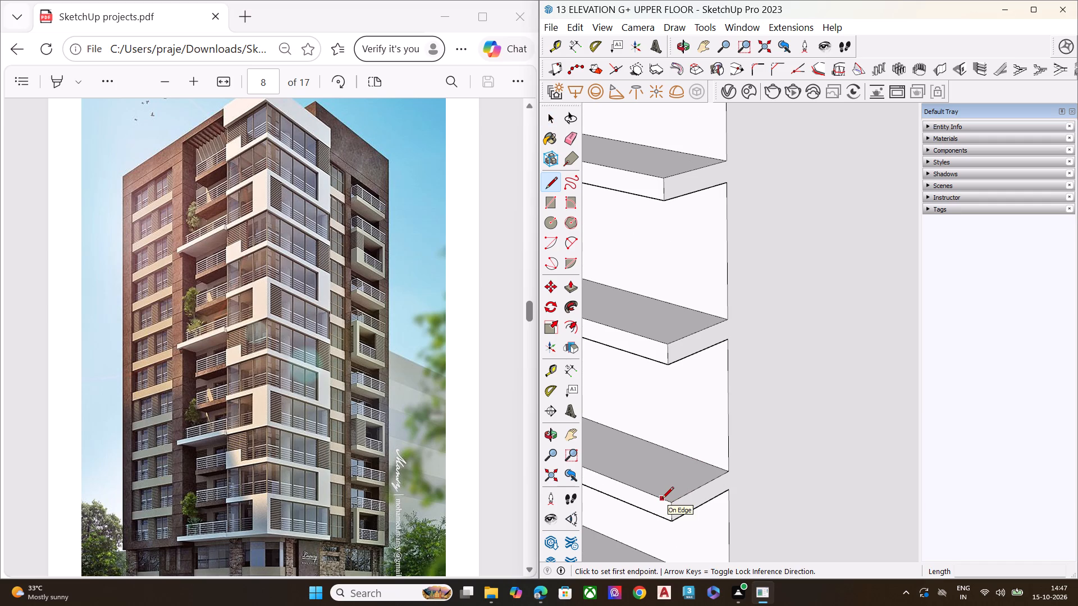
click(664, 498)
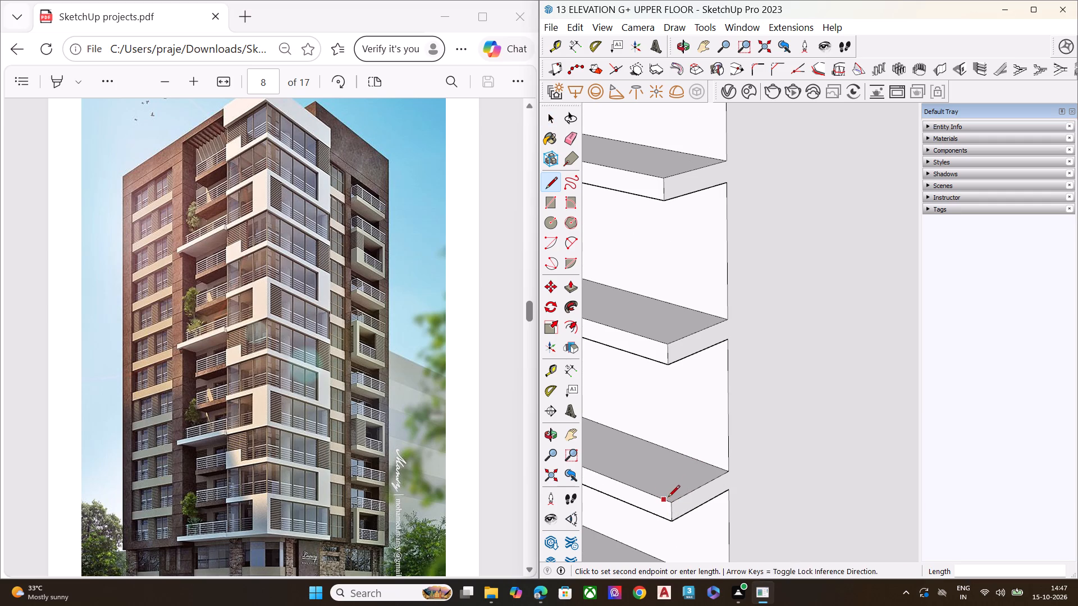
click(715, 468)
key(space)
Push/Pull the narrow end strip on the fourth slab up to the slab above to close the balcony's far end.
scroll(686, 490, up, 9)
scroll(688, 477, down, 7)
middle_drag(692, 486, 702, 535)
click(696, 523)
click(696, 523)
key(p)
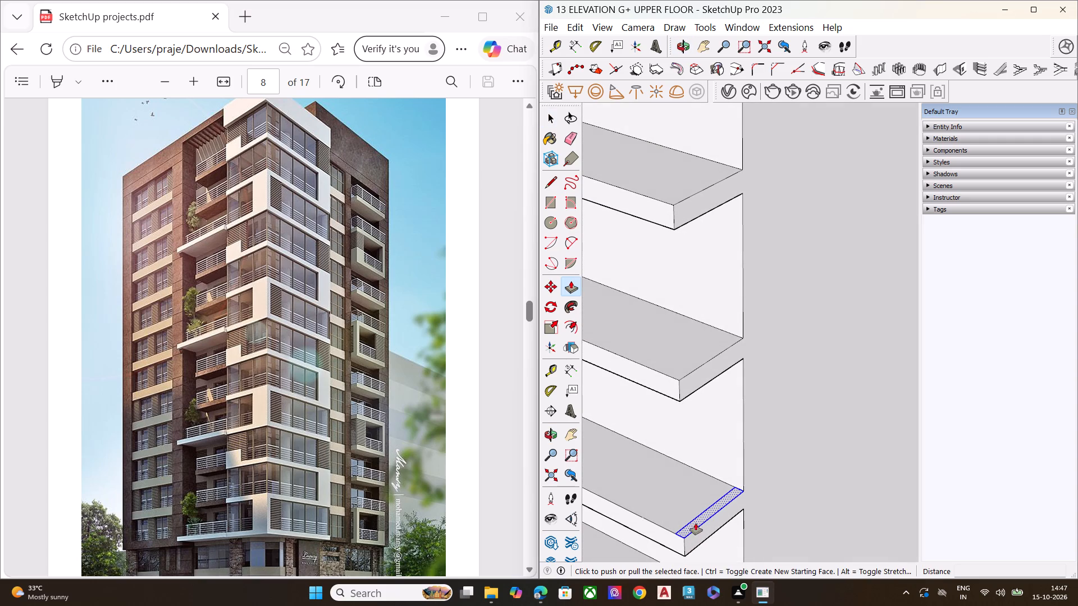
click(687, 524)
click(680, 398)
key(space)
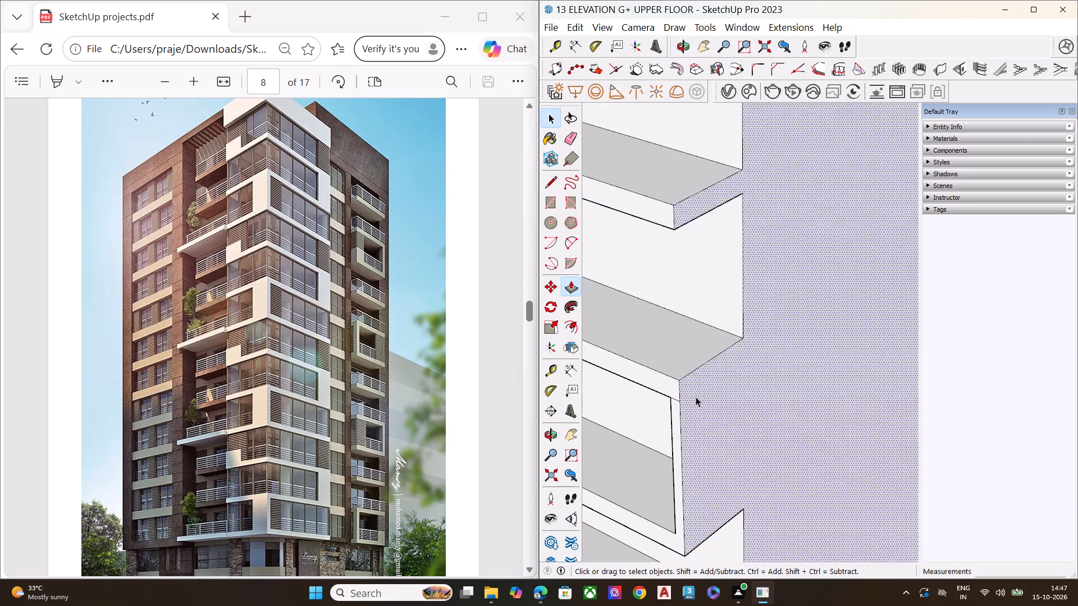
Examine the closed balcony frames from several angles and compare the whole facade with the reference image.
scroll(697, 397, down, 7)
middle_drag(665, 451, 711, 380)
scroll(713, 379, up, 1)
scroll(713, 379, down, 6)
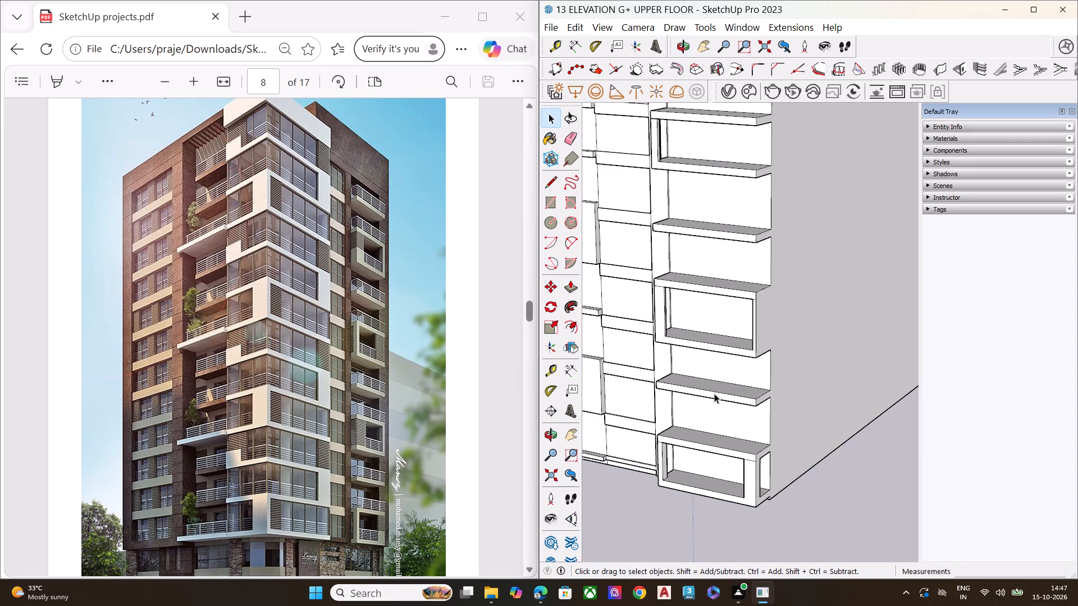
middle_drag(712, 400, 651, 454)
middle_drag(661, 469, 682, 477)
middle_drag(672, 484, 657, 488)
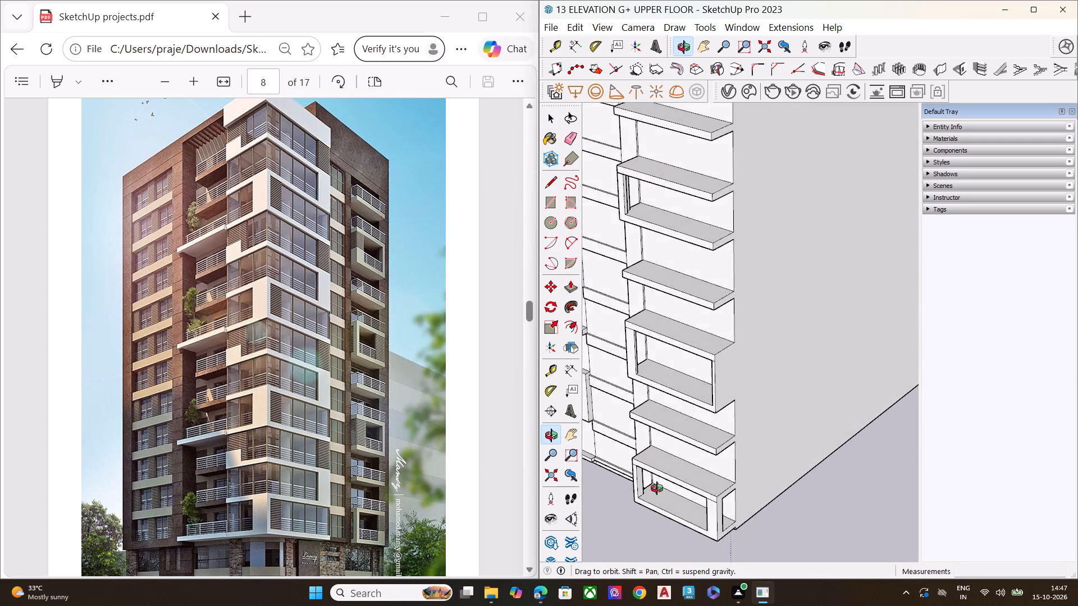
middle_drag(657, 488, 588, 417)
scroll(591, 419, up, 2)
scroll(626, 440, down, 9)
middle_drag(659, 449, 684, 419)
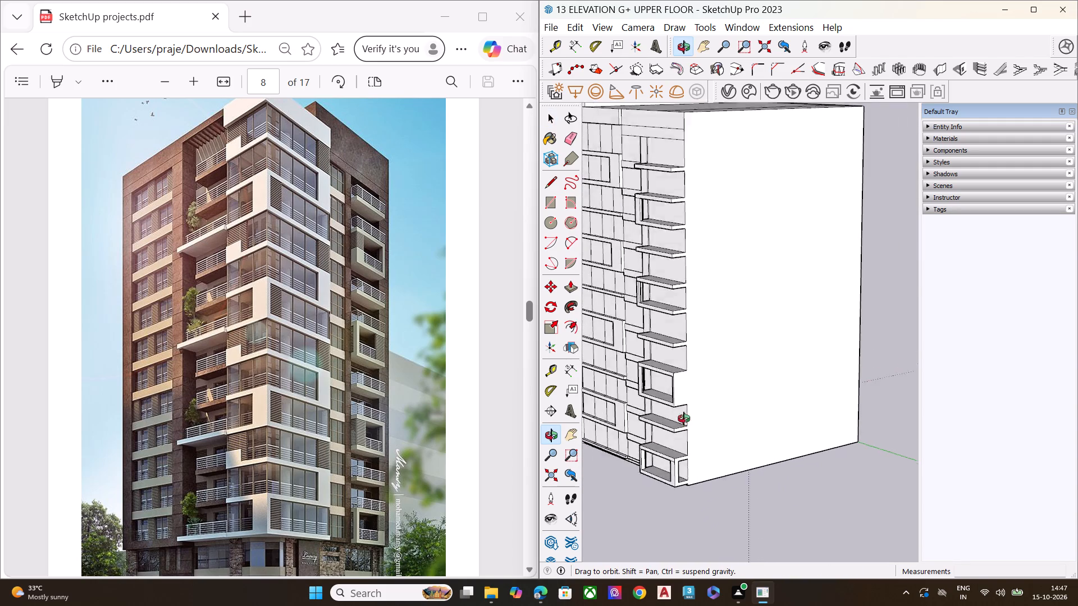
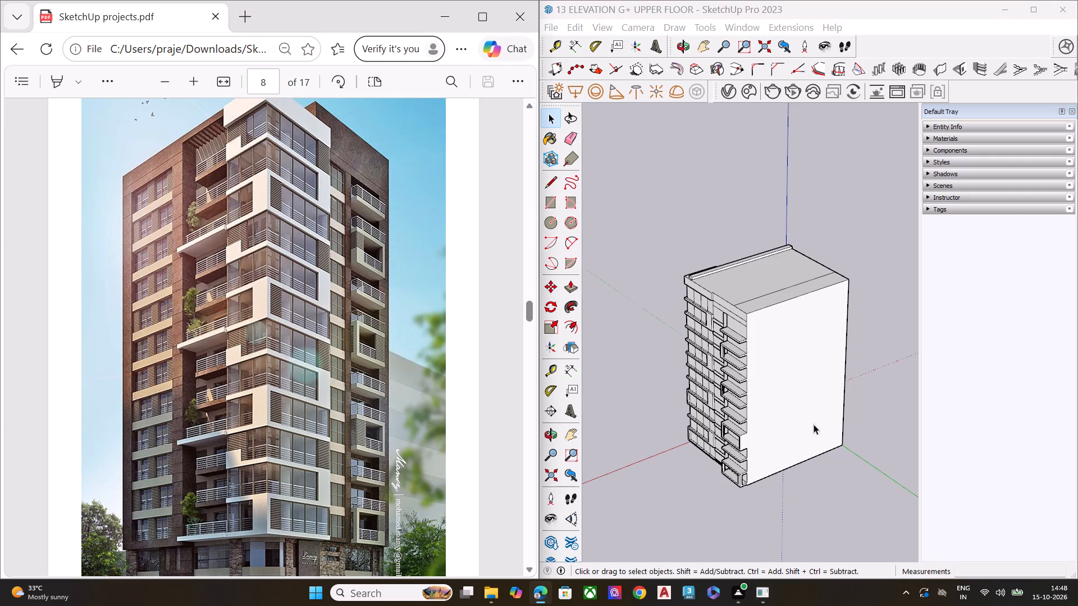
Examine the balcony frames and open slab ends along the side facade against the reference image on page 8.
middle_drag(774, 415, 897, 259)
scroll(846, 379, up, 7)
scroll(709, 355, up, 1)
middle_drag(709, 355, 800, 379)
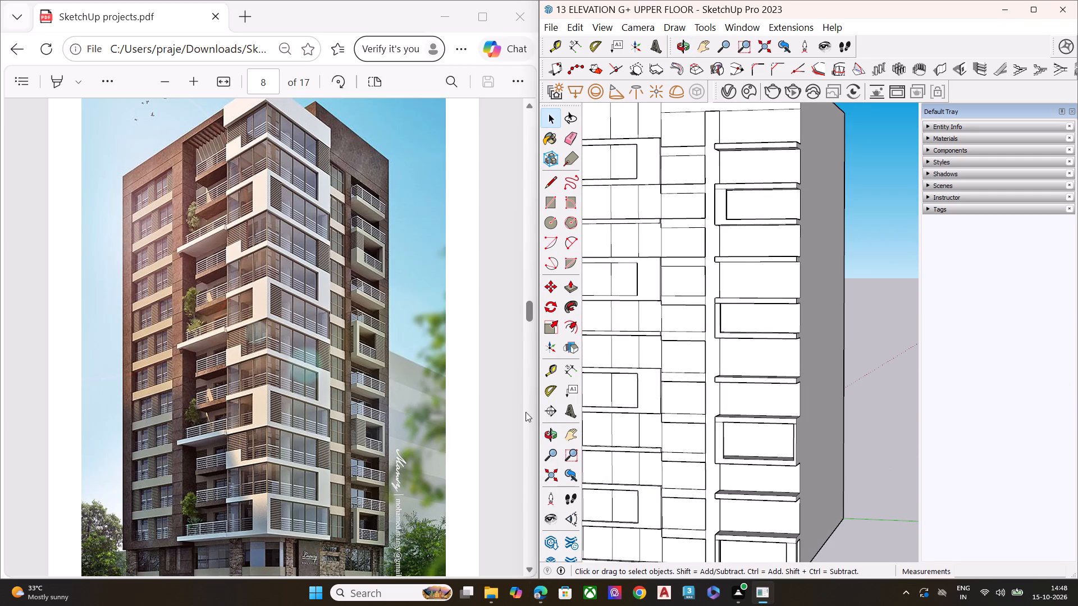
scroll(380, 427, up, 1)
scroll(376, 430, down, 2)
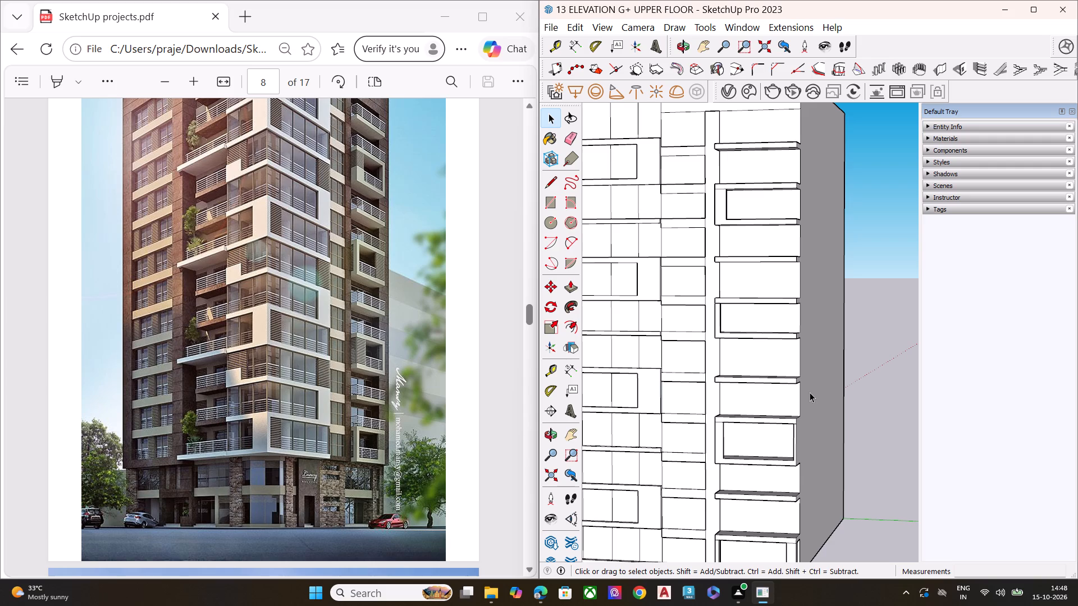
scroll(810, 392, up, 1)
middle_drag(802, 431, 834, 433)
scroll(802, 433, up, 1)
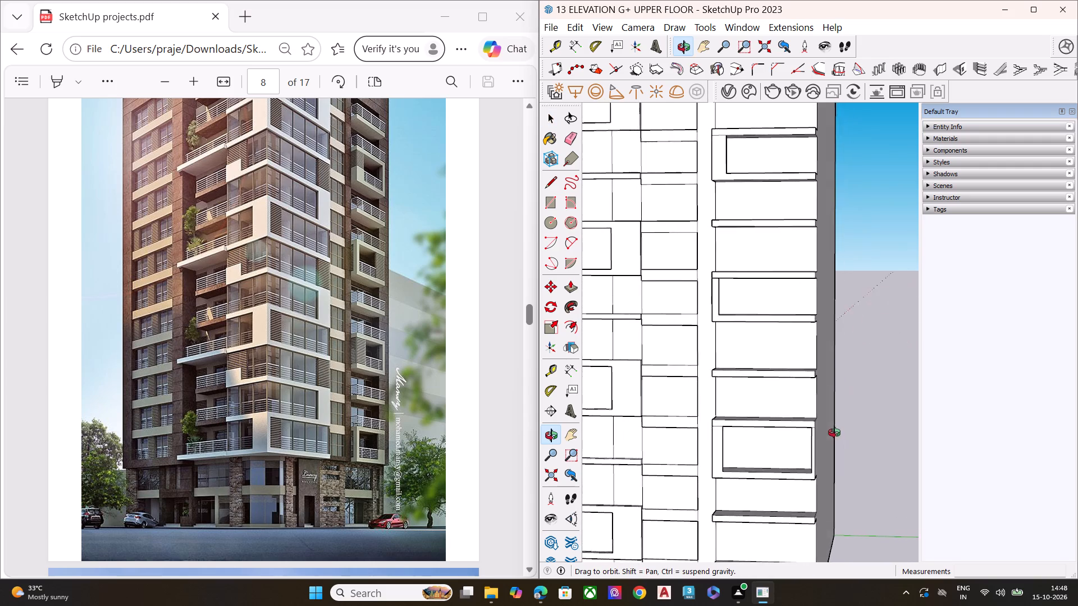
middle_drag(834, 433, 843, 438)
scroll(842, 441, up, 7)
scroll(734, 379, down, 1)
scroll(735, 379, up, 1)
scroll(738, 377, down, 5)
scroll(802, 344, down, 4)
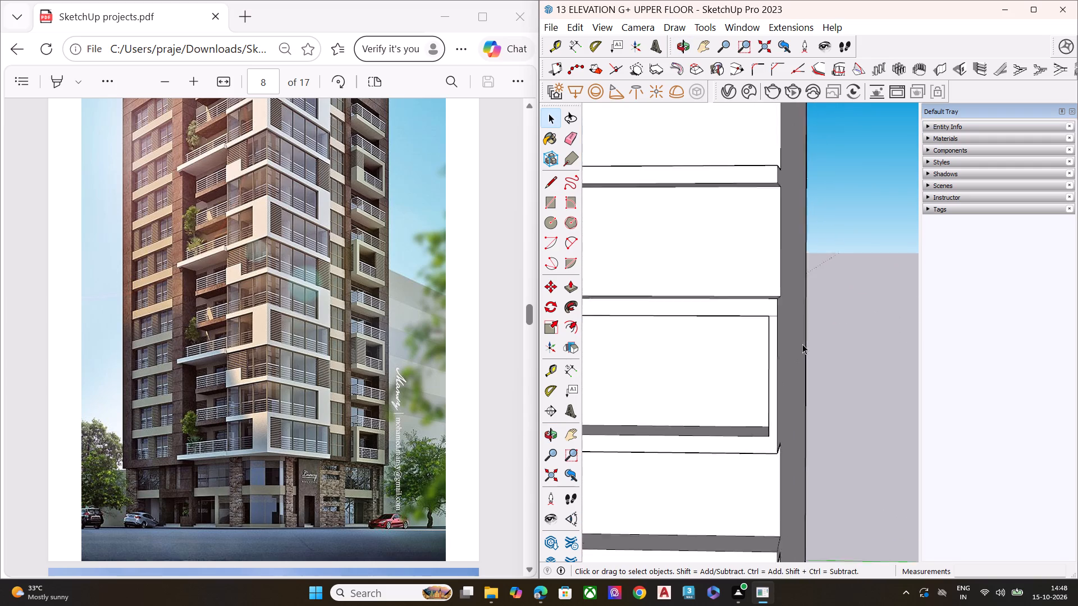
Push/Pull the inner face of the far end wall on the fourth slab's framed balcony slightly inward to thicken the wall.
scroll(802, 344, down, 2)
middle_drag(780, 381, 941, 365)
scroll(855, 360, up, 4)
scroll(815, 361, down, 6)
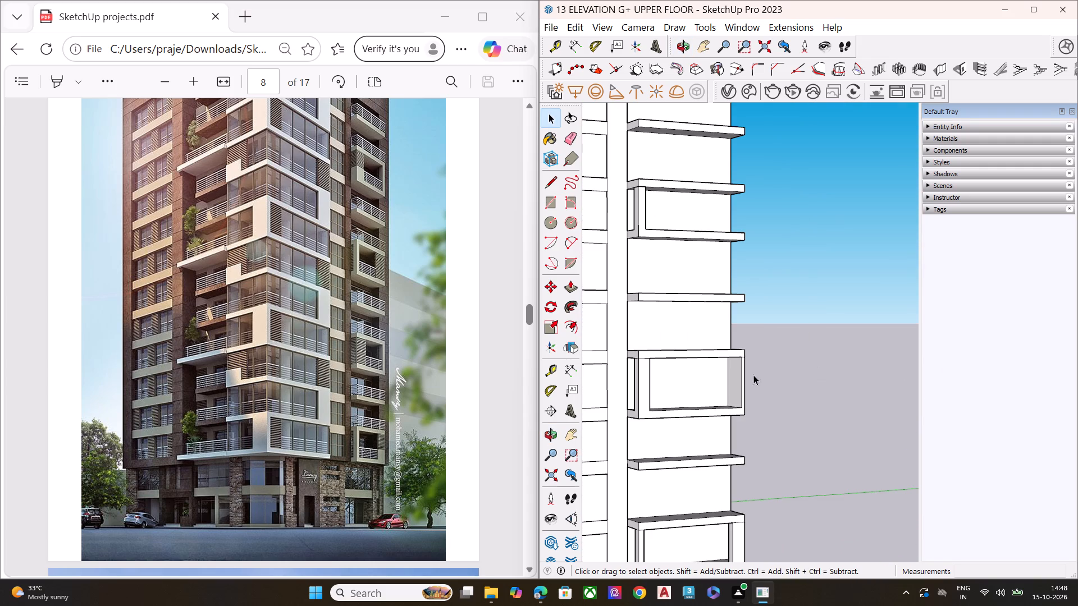
click(736, 375)
key(p)
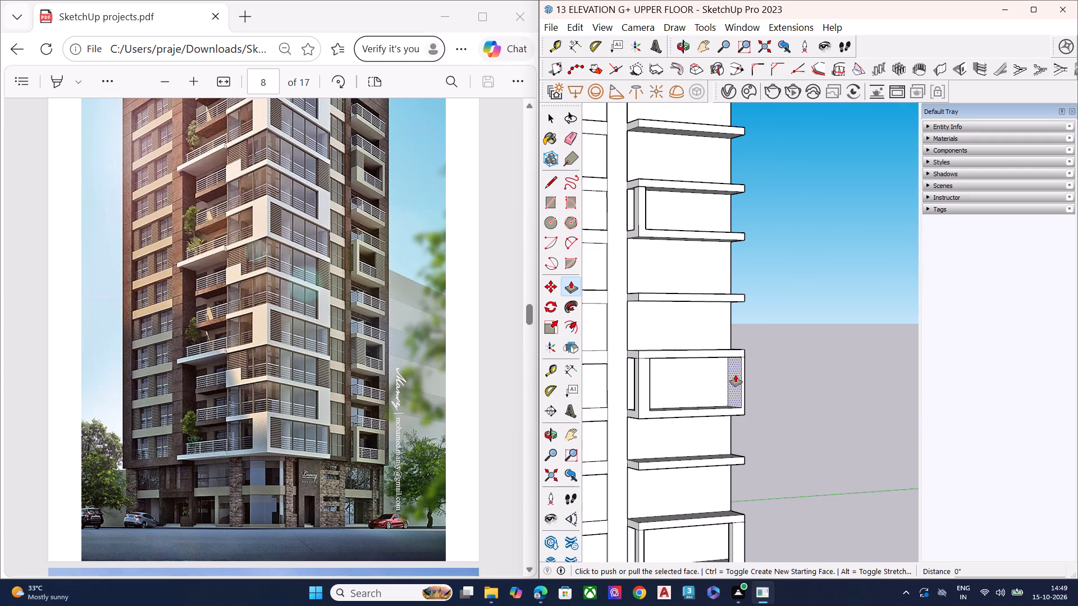
click(736, 375)
click(733, 375)
click(766, 376)
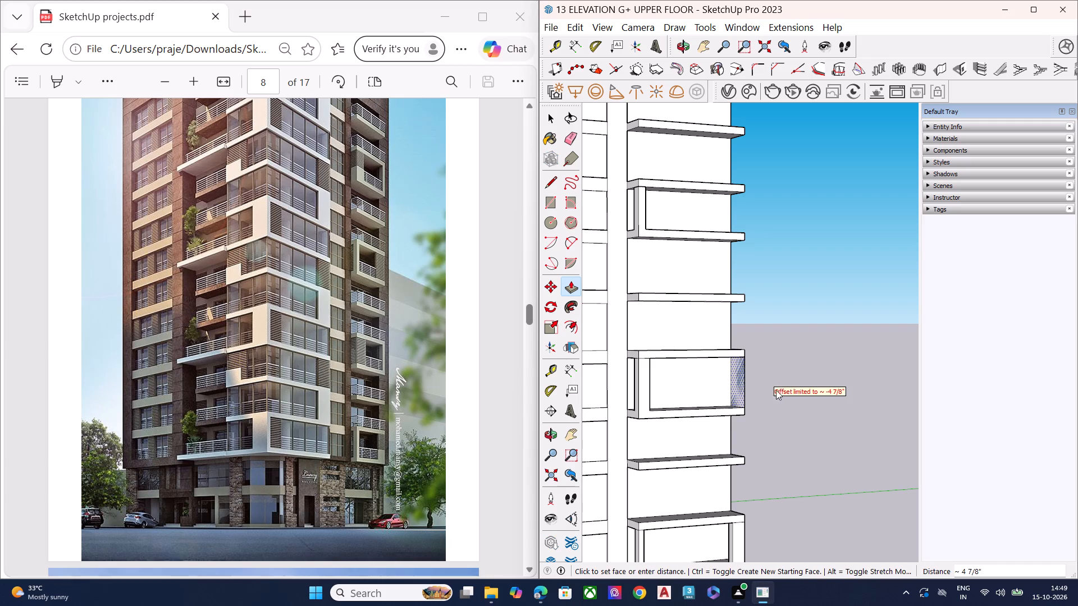
click(766, 390)
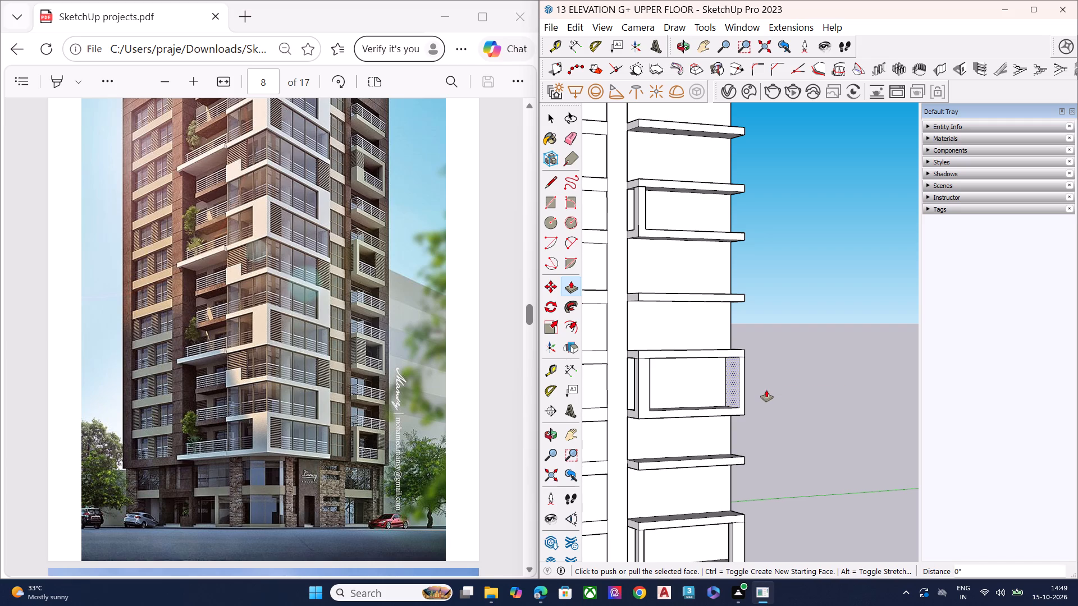
key(space)
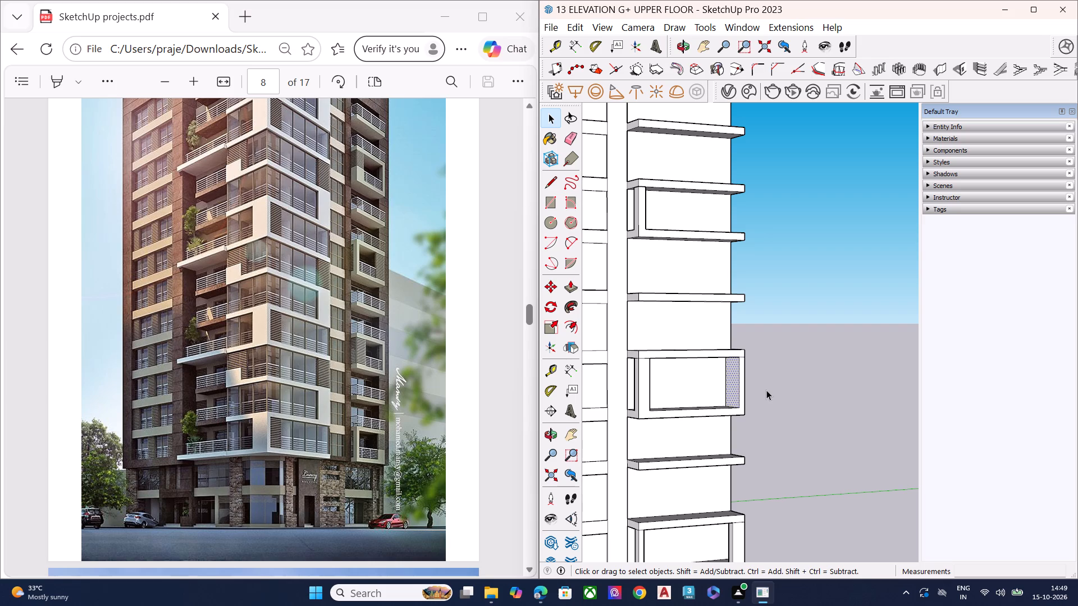
Examine the whole building with its front and side facades, checking the balcony frames against the reference image.
scroll(797, 263, down, 3)
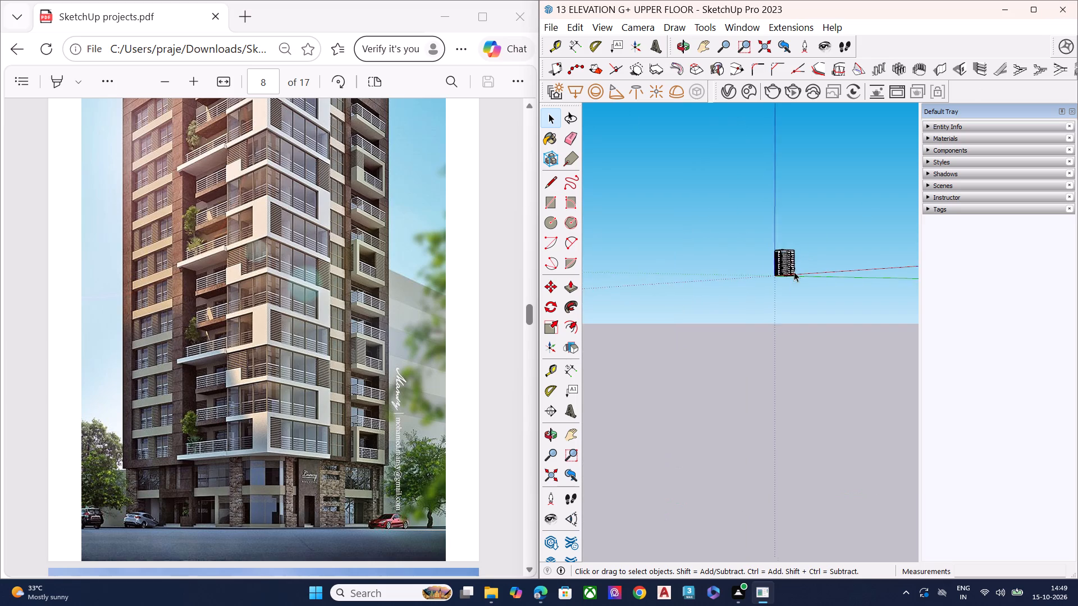
scroll(794, 272, down, 3)
scroll(788, 264, up, 1)
scroll(788, 262, down, 1)
scroll(788, 262, up, 1)
scroll(788, 262, down, 1)
scroll(788, 262, up, 8)
scroll(811, 270, down, 3)
scroll(811, 270, up, 14)
scroll(811, 273, down, 1)
scroll(811, 273, up, 6)
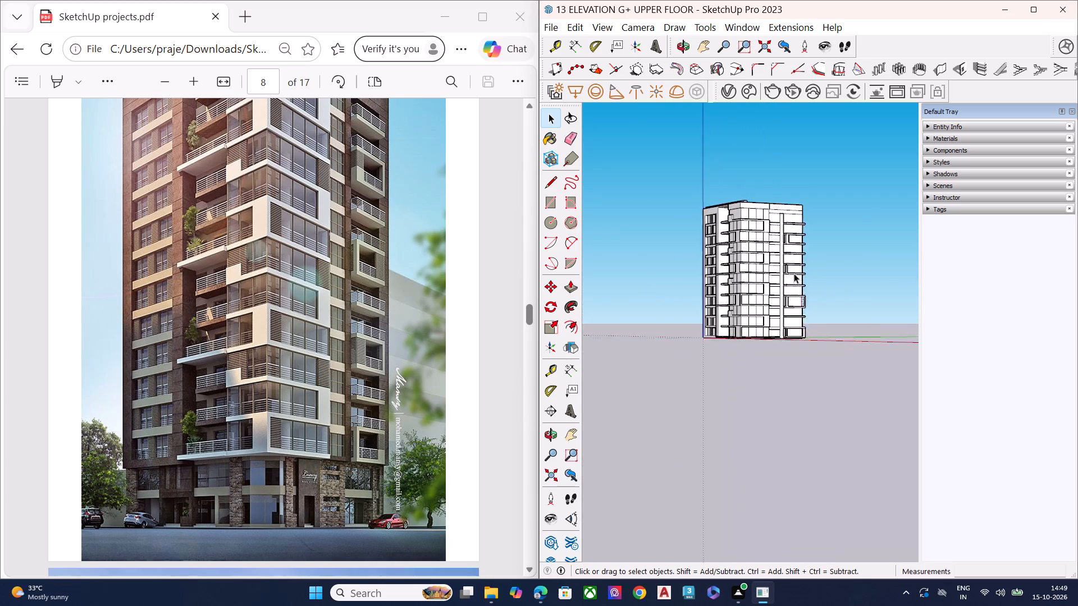
scroll(794, 273, up, 3)
middle_drag(794, 273, 751, 329)
double_click(846, 307)
scroll(784, 278, up, 3)
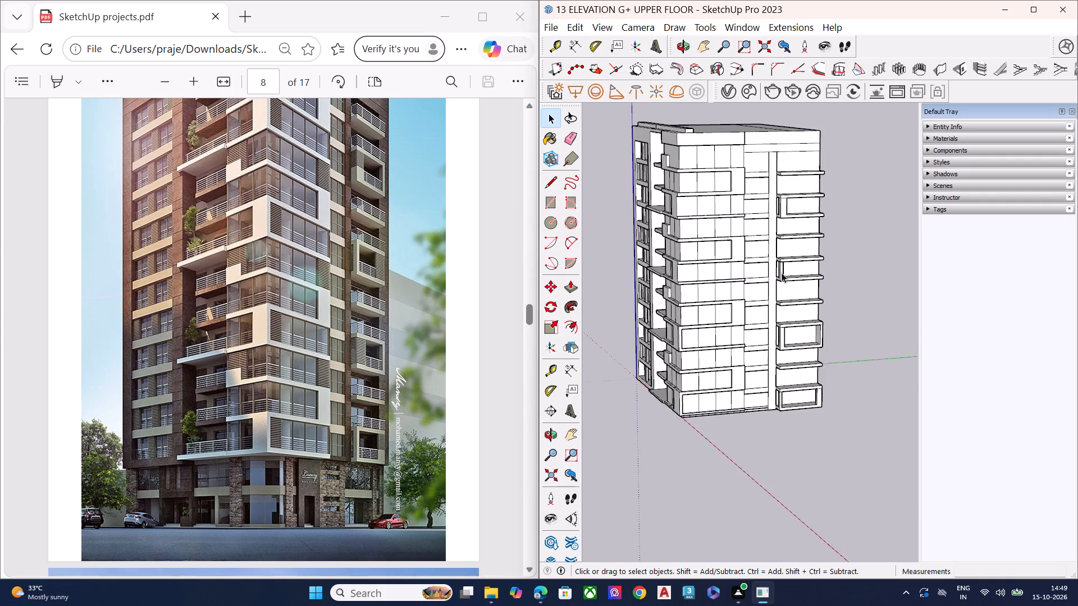
scroll(782, 273, up, 2)
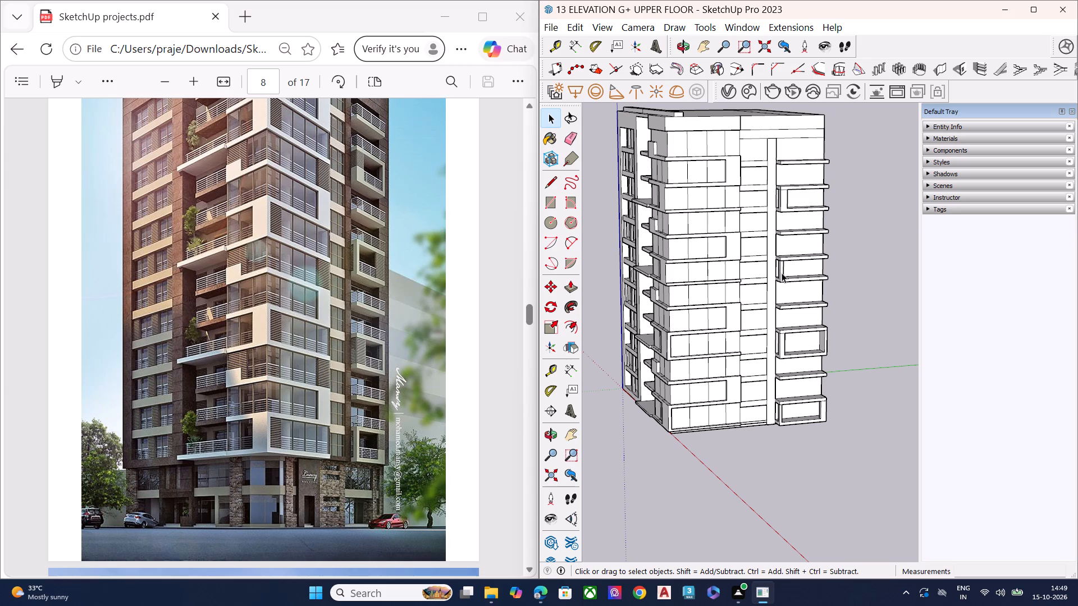
Examine the upper balconies on the side facade from several angles, comparing their slabs and frames with the reference image.
middle_drag(774, 376, 691, 375)
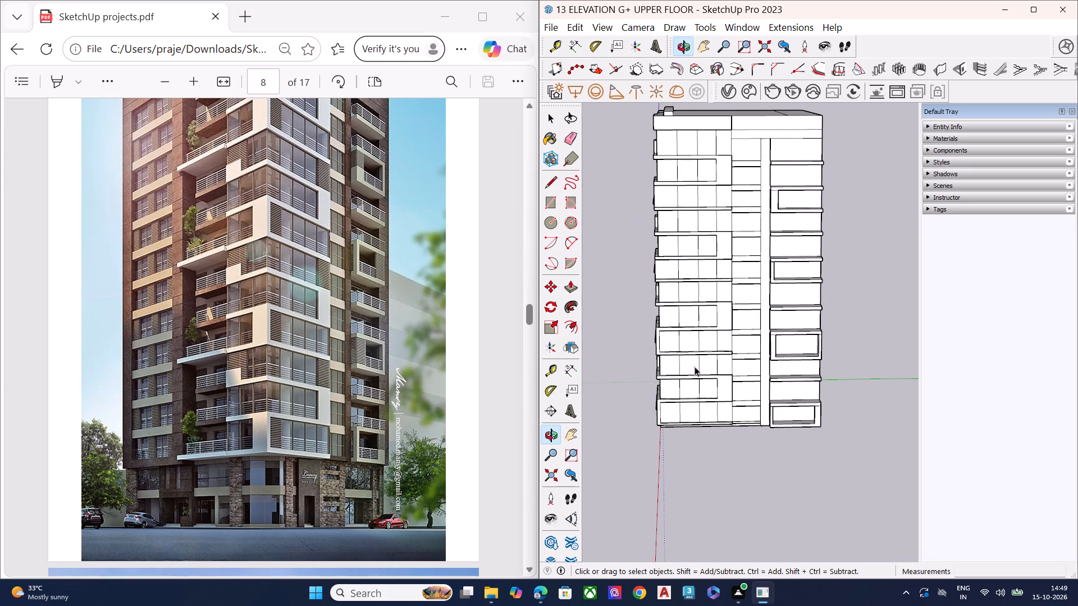
scroll(762, 323, down, 3)
scroll(826, 200, up, 1)
middle_drag(774, 198, 736, 193)
scroll(733, 192, up, 6)
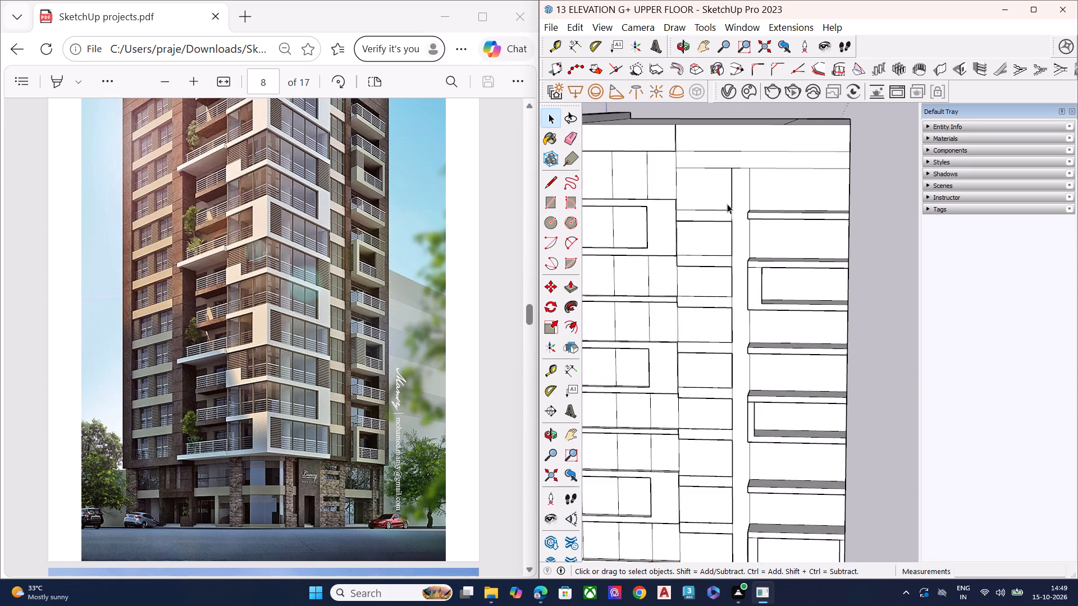
scroll(736, 217, down, 2)
scroll(739, 226, up, 1)
scroll(741, 231, down, 1)
middle_drag(800, 255, 721, 269)
scroll(698, 247, up, 9)
middle_drag(730, 201, 694, 219)
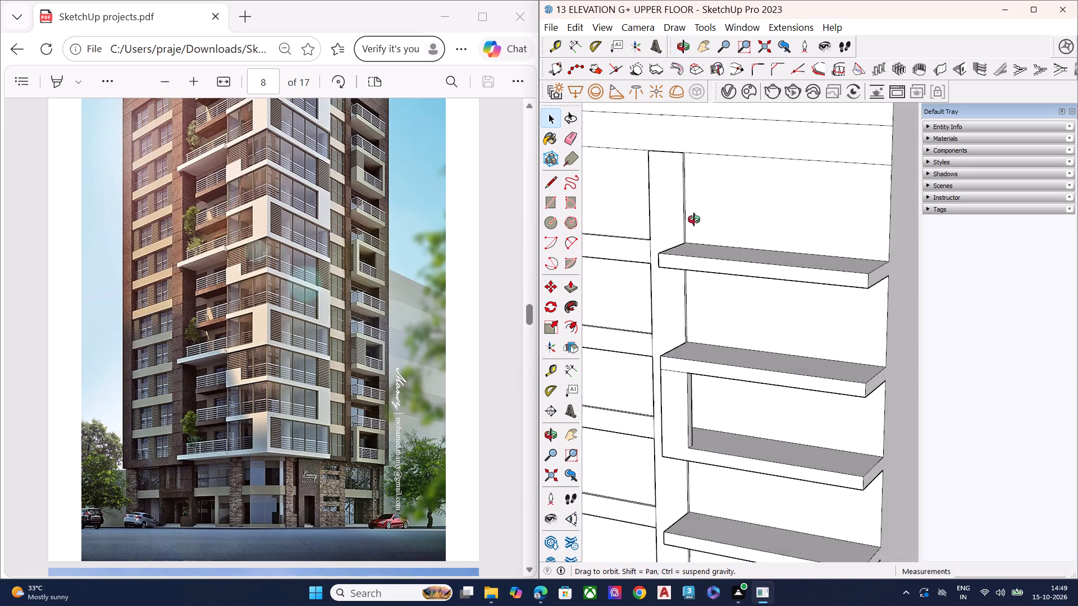
middle_drag(694, 219, 692, 221)
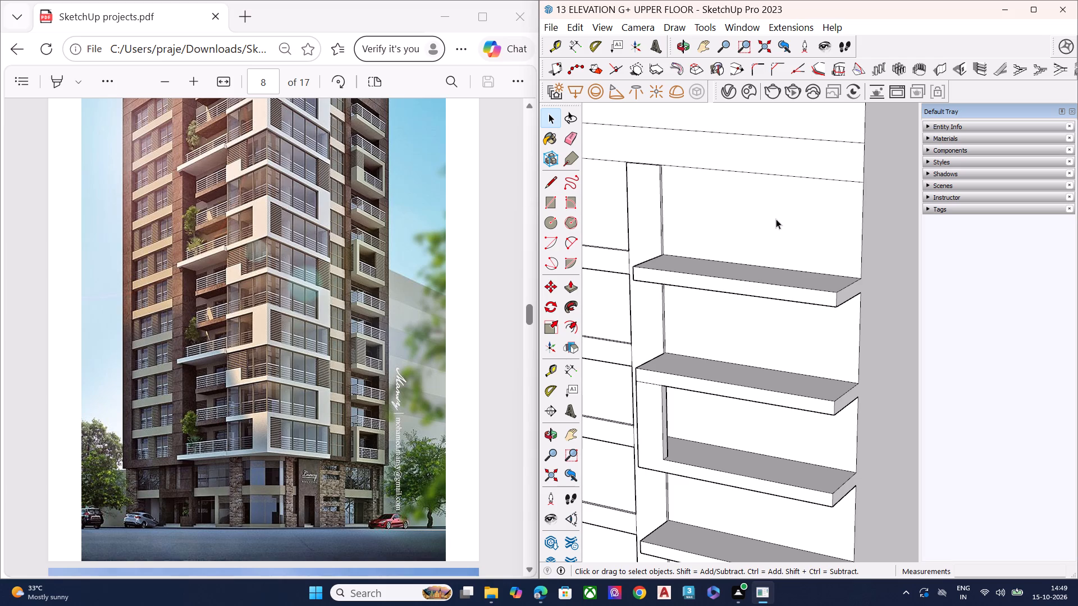
scroll(738, 285, down, 5)
middle_drag(738, 300, 838, 220)
scroll(738, 300, up, 1)
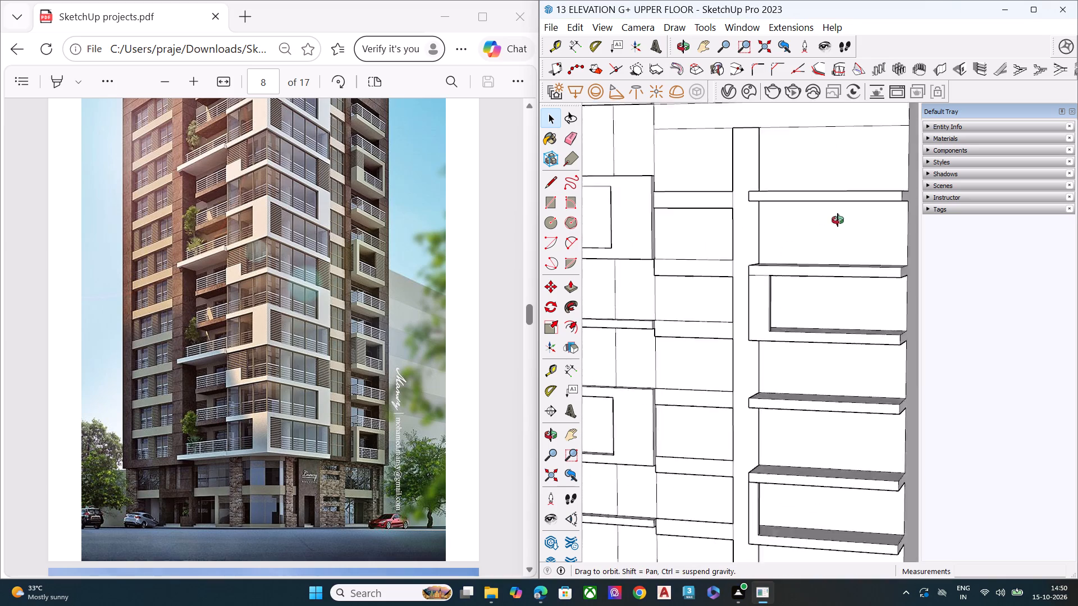
middle_drag(838, 220, 821, 234)
scroll(847, 215, down, 1)
scroll(760, 242, down, 5)
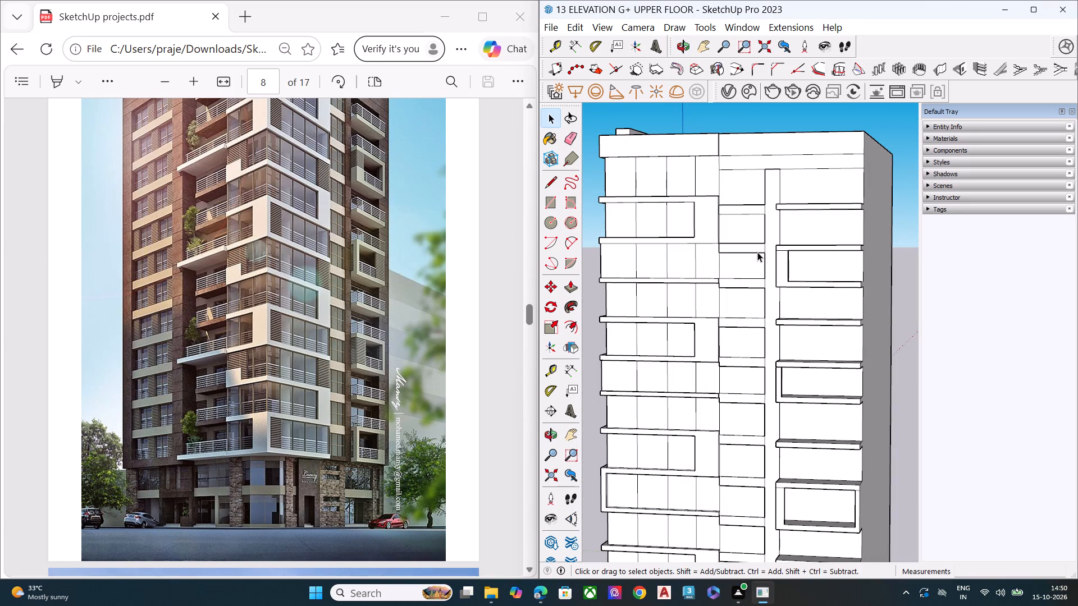
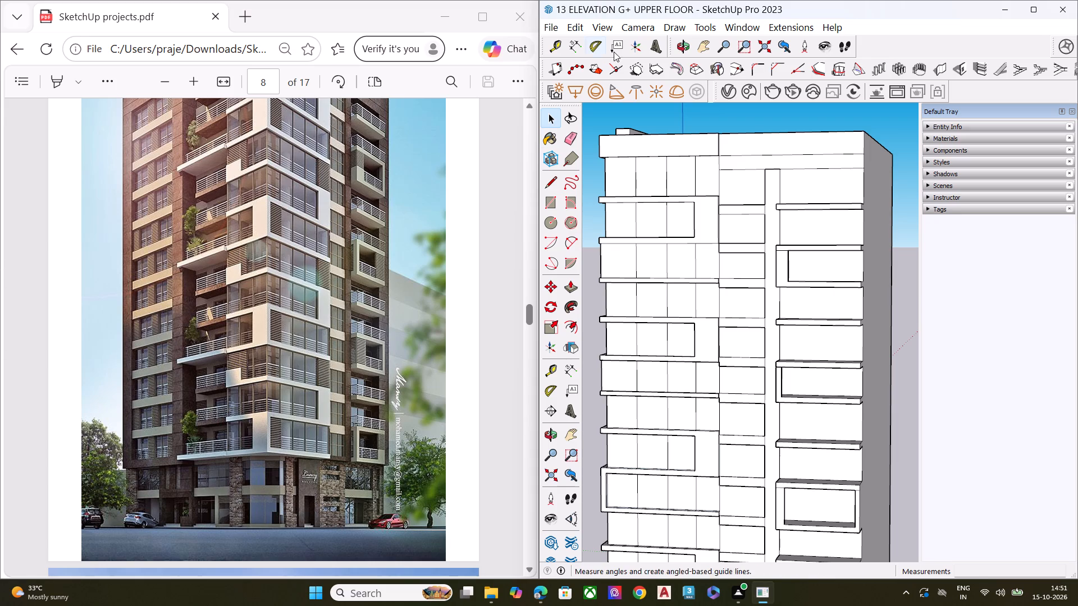
Fit the model's full extents in view and delete any stray geometry in the empty space away from the axes origin.
click(643, 27)
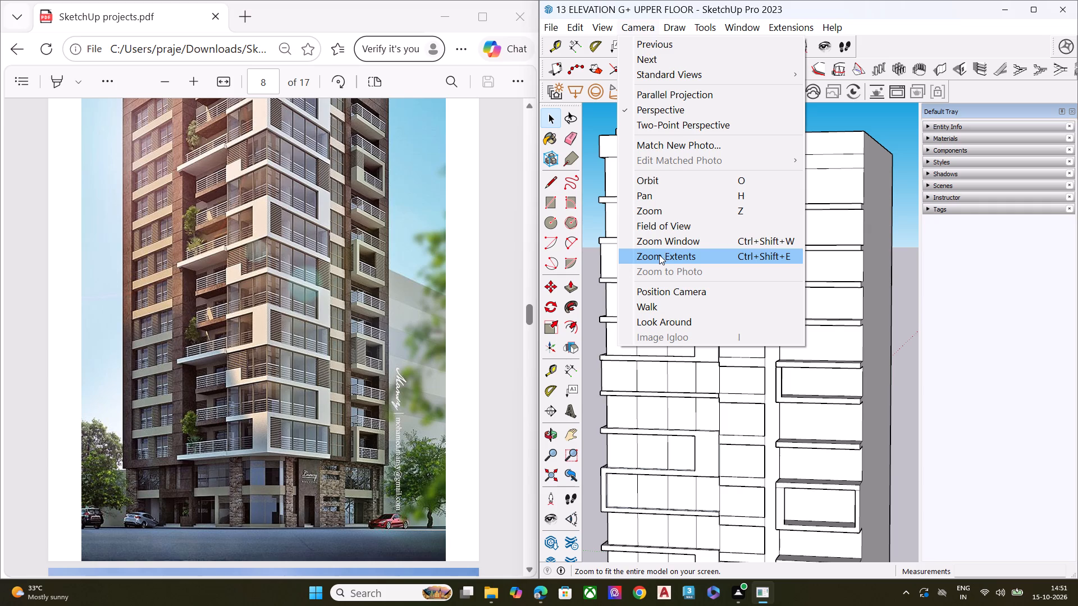
click(659, 255)
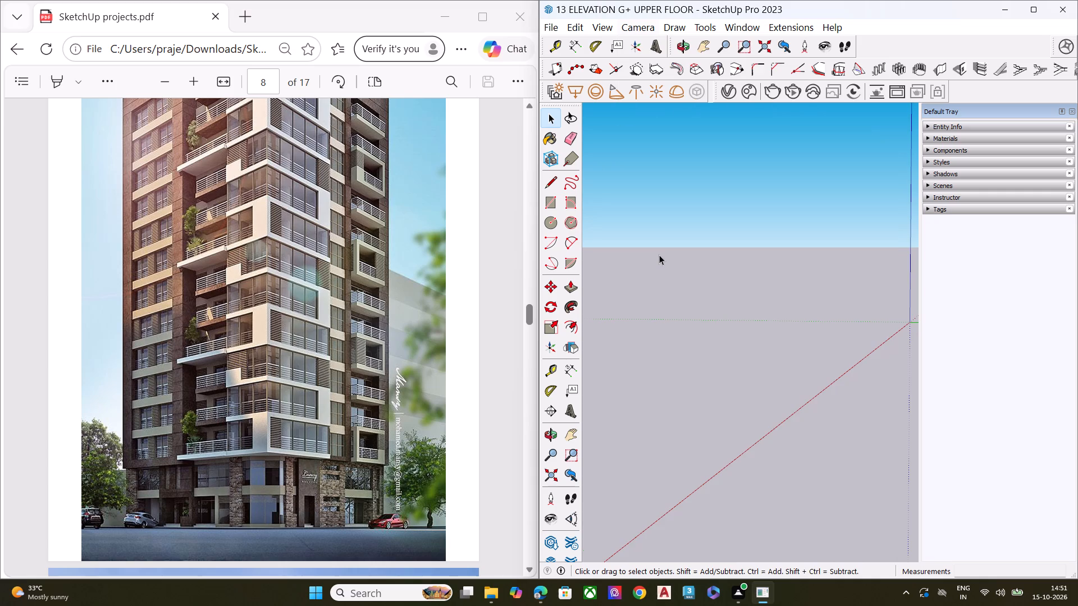
scroll(638, 308, down, 1)
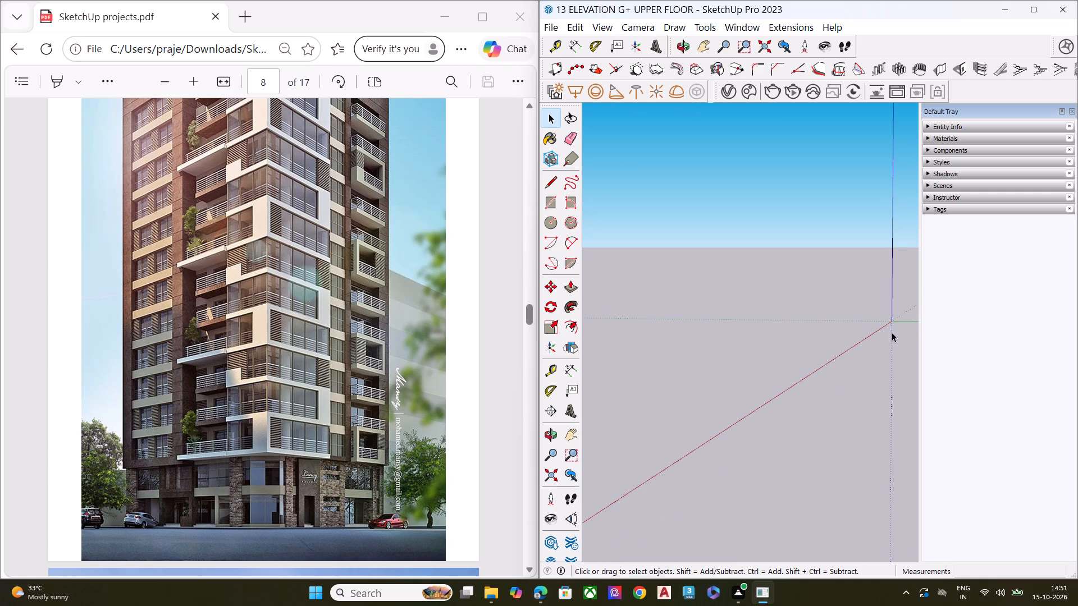
scroll(898, 320, up, 8)
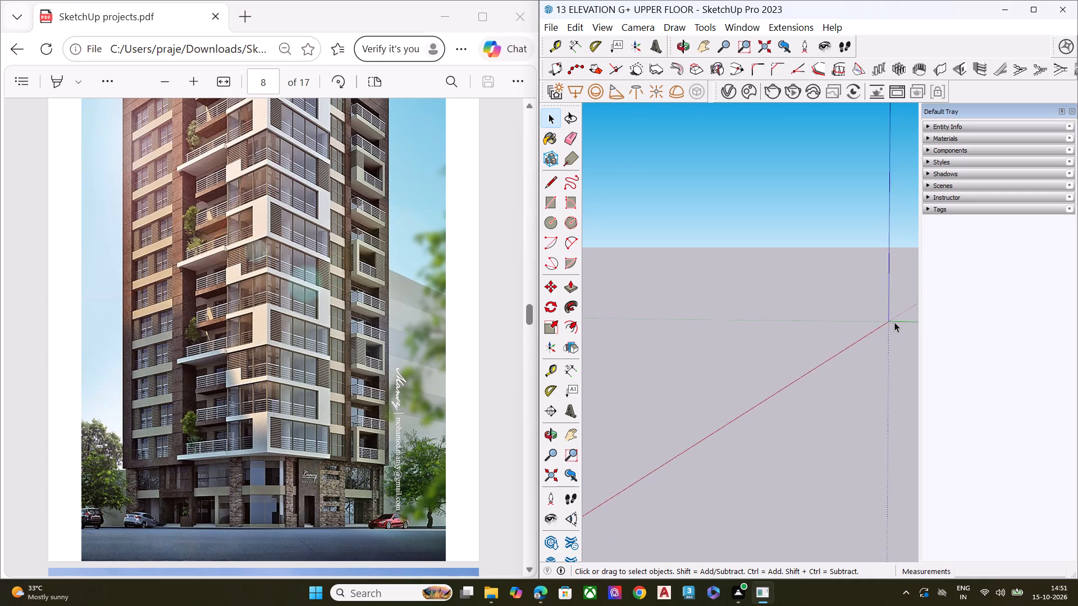
scroll(894, 322, up, 3)
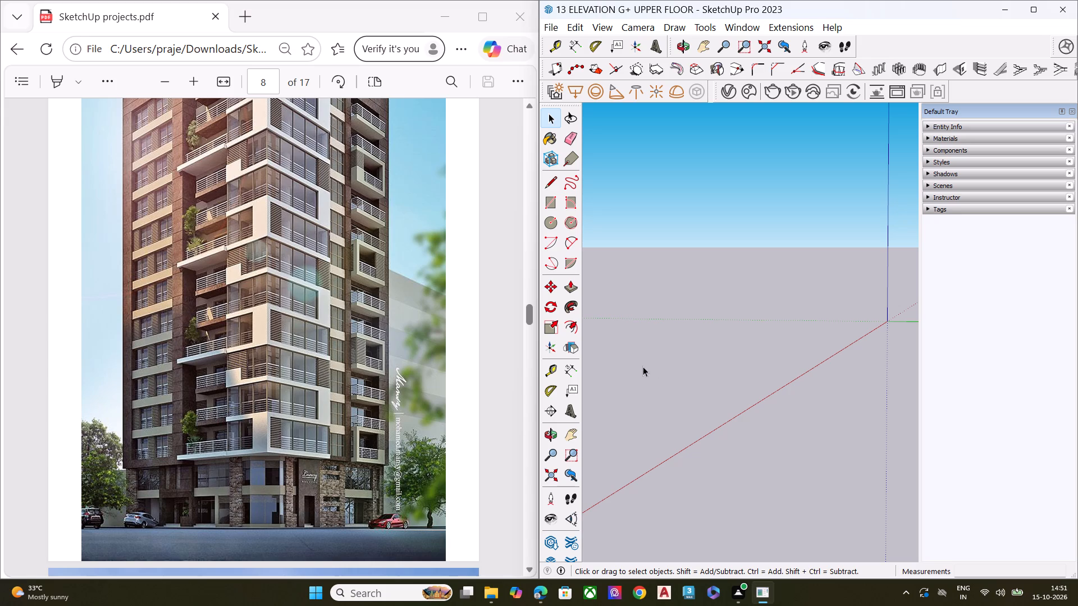
drag(587, 231, 624, 272)
drag(568, 218, 817, 477)
drag(615, 230, 817, 415)
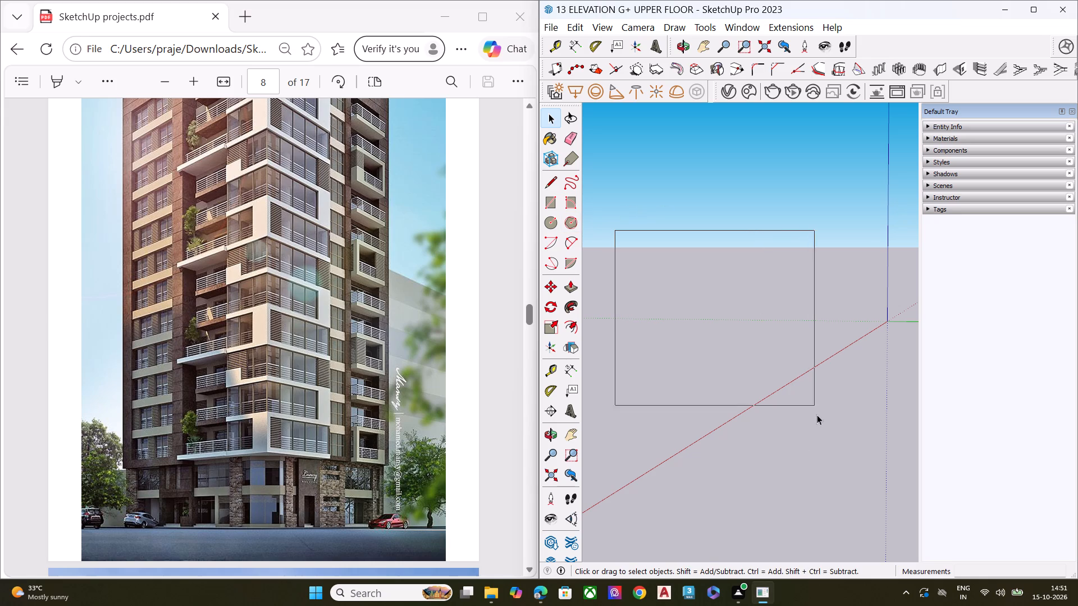
drag(817, 415, 881, 546)
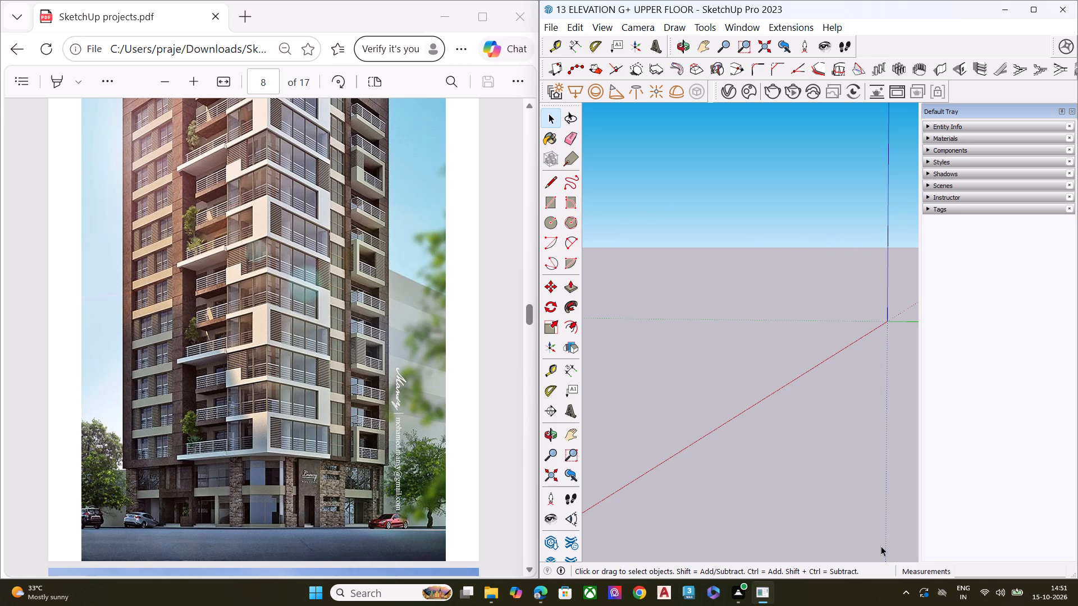
key(Delete)
middle_drag(669, 393, 595, 443)
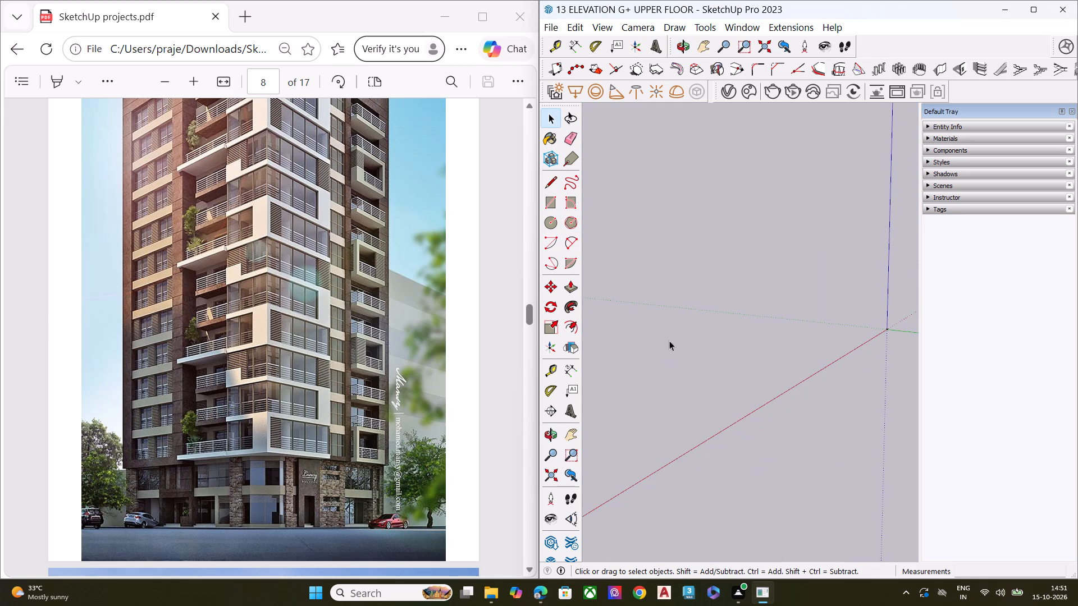
drag(662, 332, 924, 513)
key(Delete)
Zoom back in on the building near the axes origin.
scroll(908, 309, up, 6)
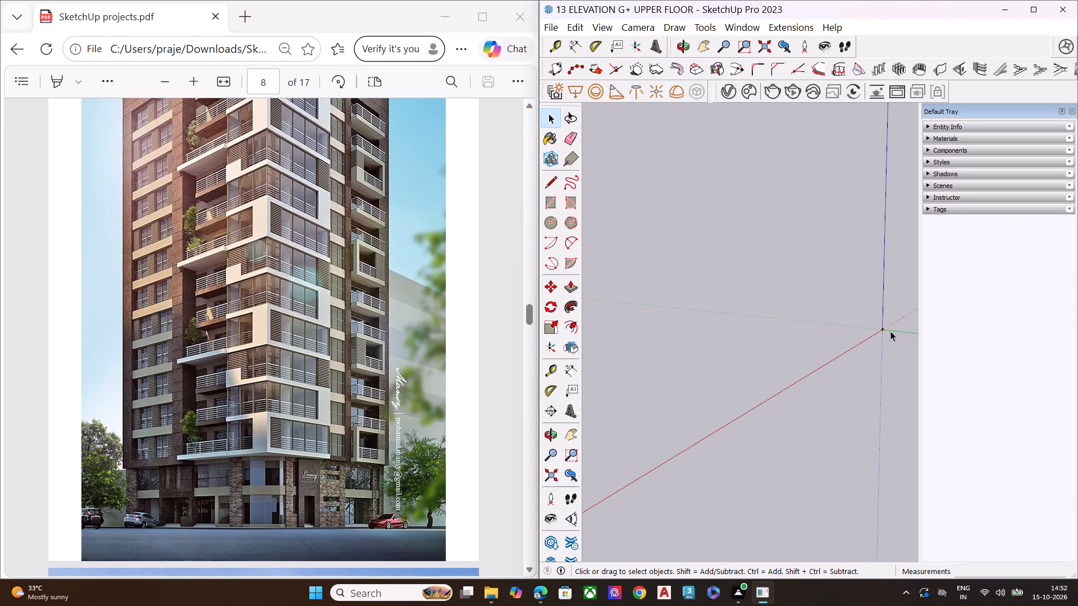
scroll(890, 331, up, 1)
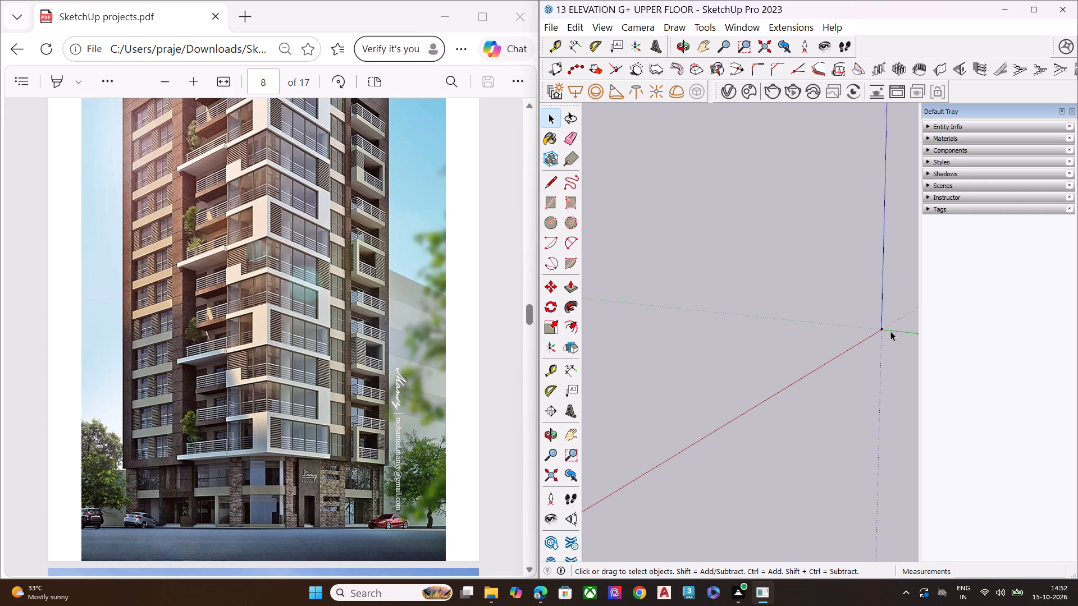
scroll(883, 331, up, 5)
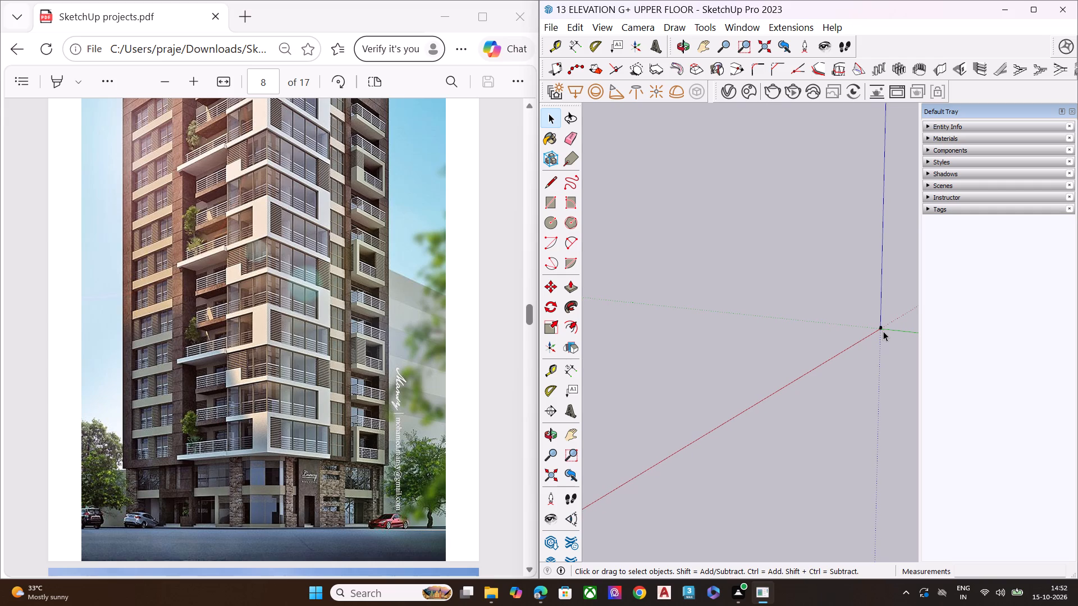
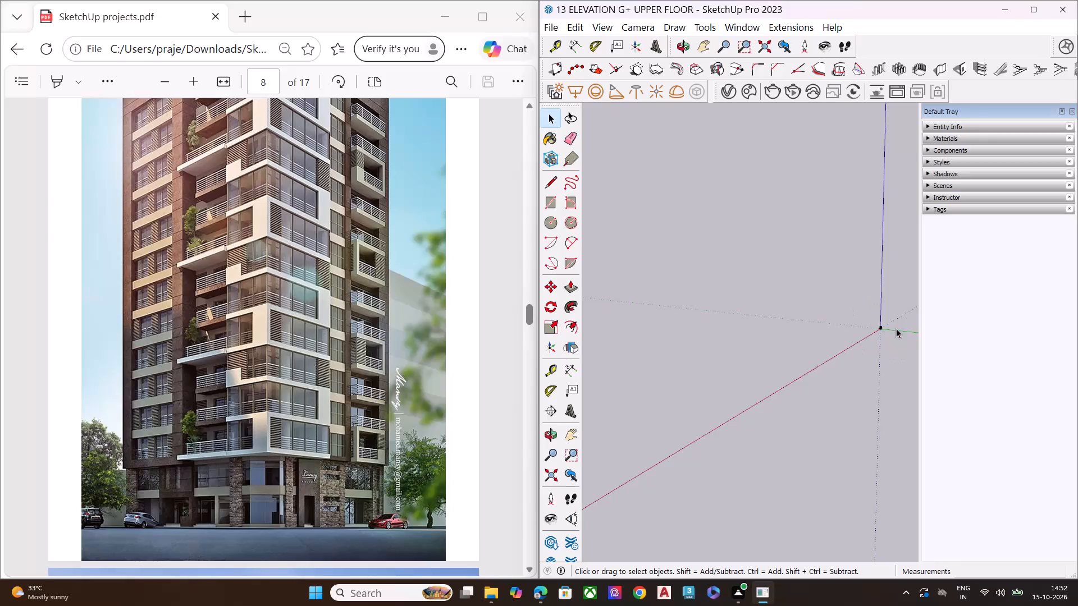
Inspect the building's roof corner above the side balcony slabs at close range for display clipping.
scroll(896, 328, up, 3)
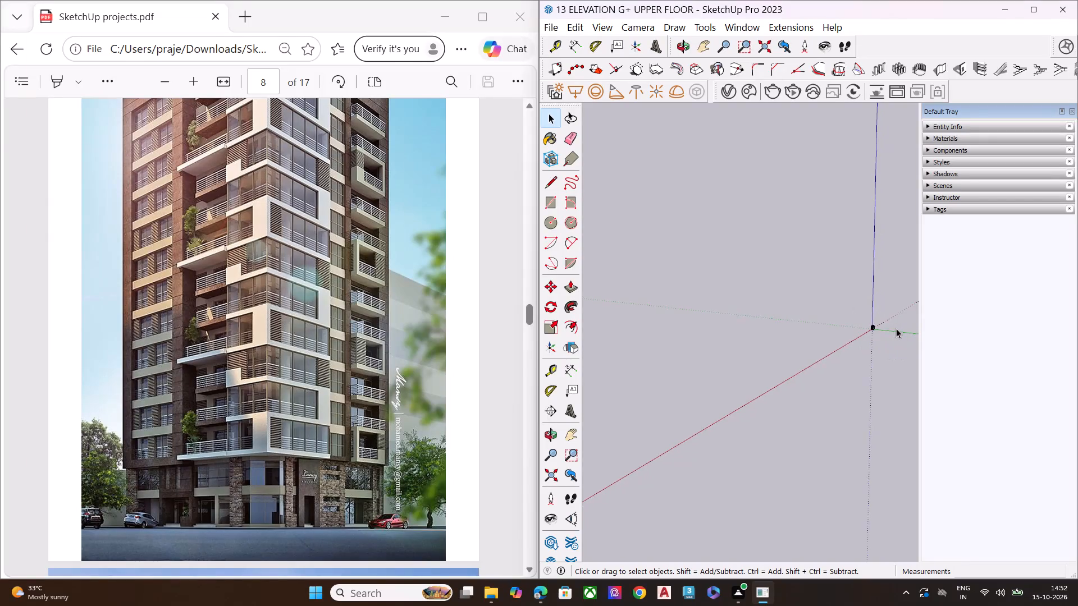
scroll(896, 328, up, 4)
scroll(854, 306, up, 7)
scroll(896, 338, up, 1)
scroll(896, 338, down, 1)
scroll(895, 338, up, 8)
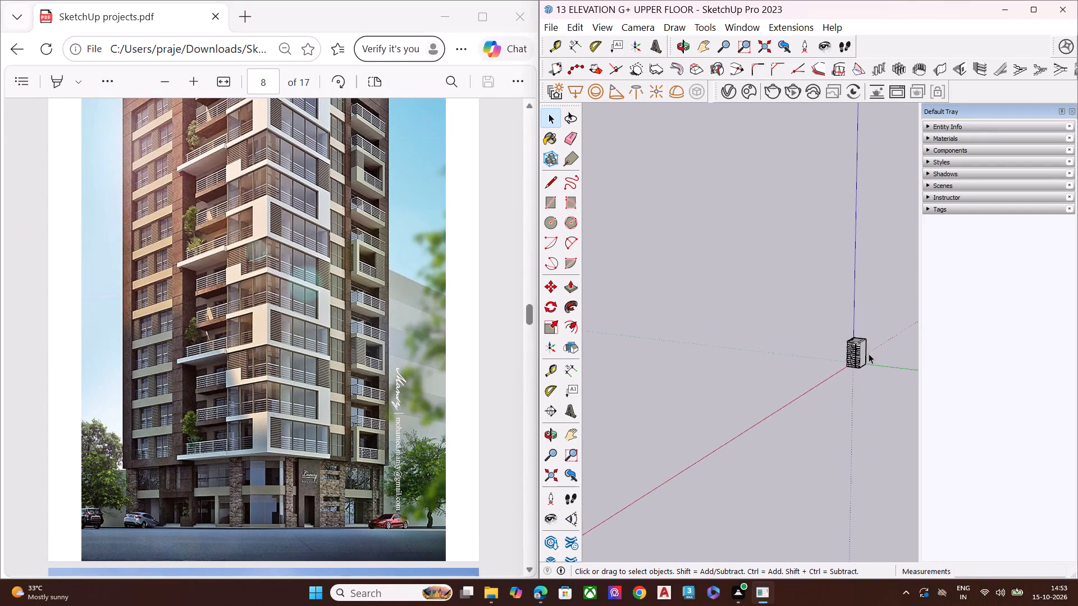
scroll(869, 353, up, 16)
scroll(869, 354, down, 1)
scroll(869, 354, up, 2)
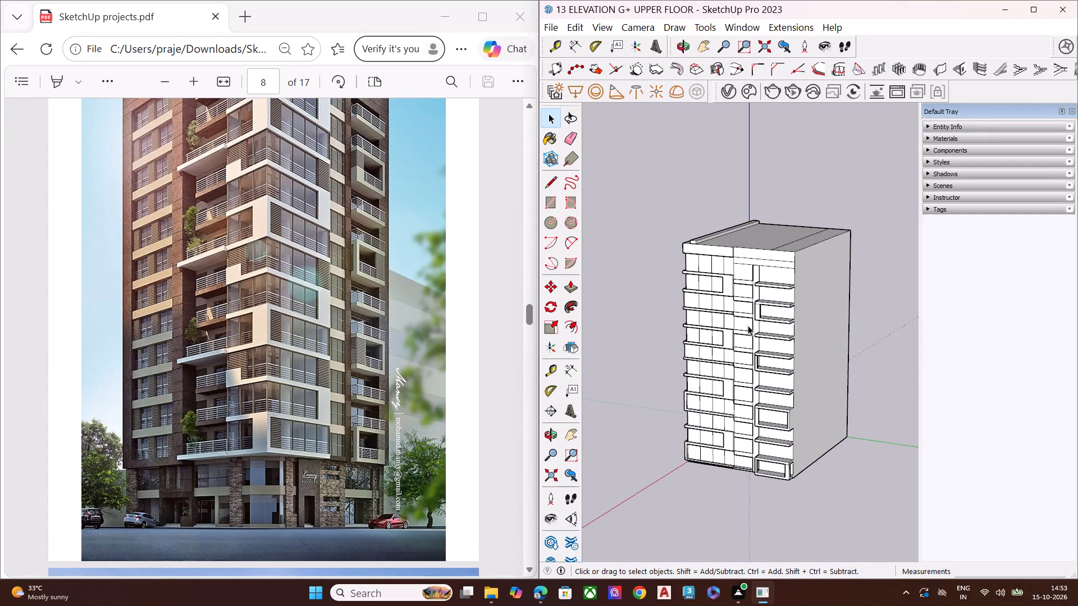
scroll(748, 324, up, 6)
scroll(846, 146, up, 6)
scroll(835, 200, down, 3)
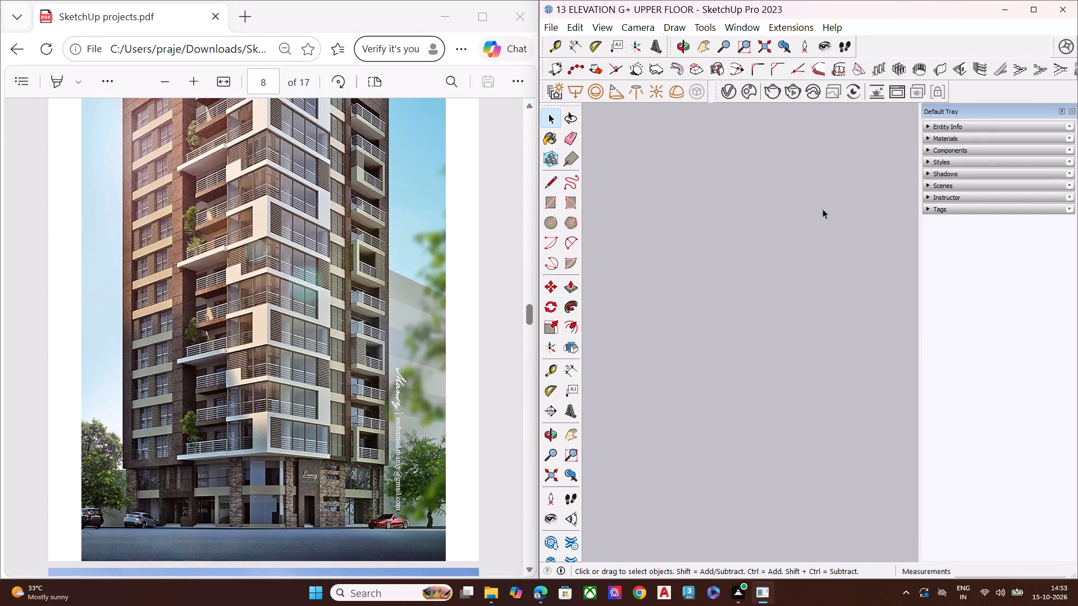
scroll(823, 209, down, 3)
scroll(787, 250, down, 4)
scroll(778, 307, up, 6)
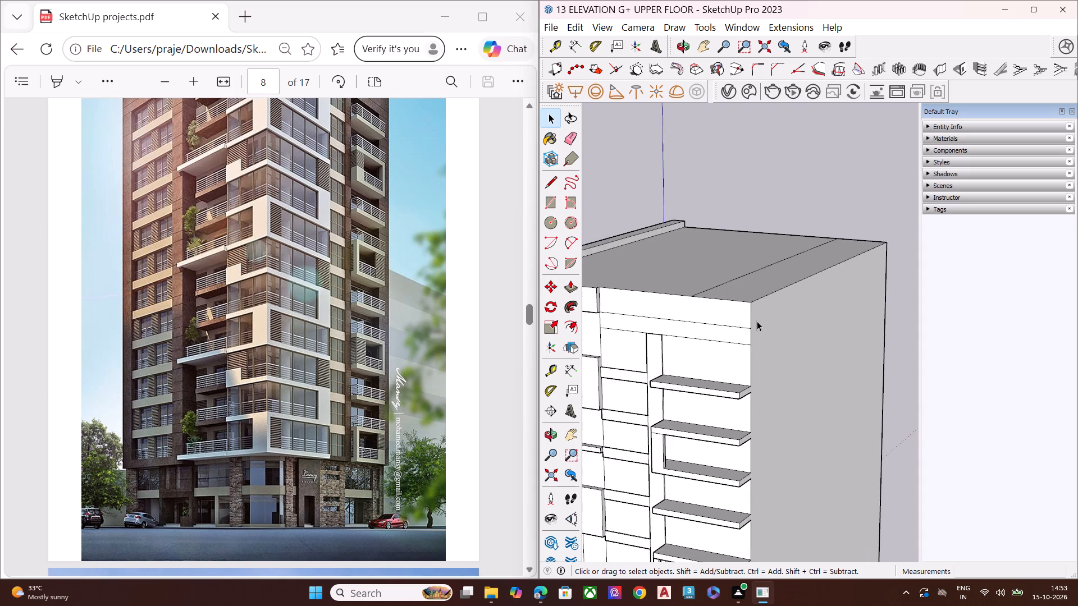
scroll(753, 313, up, 16)
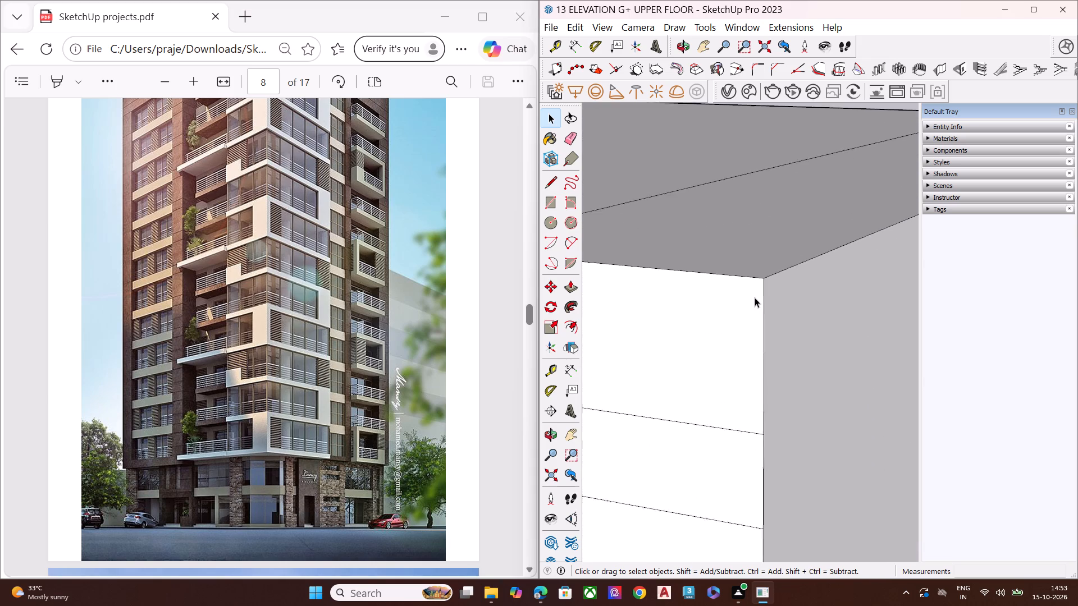
scroll(755, 297, up, 13)
scroll(769, 284, down, 7)
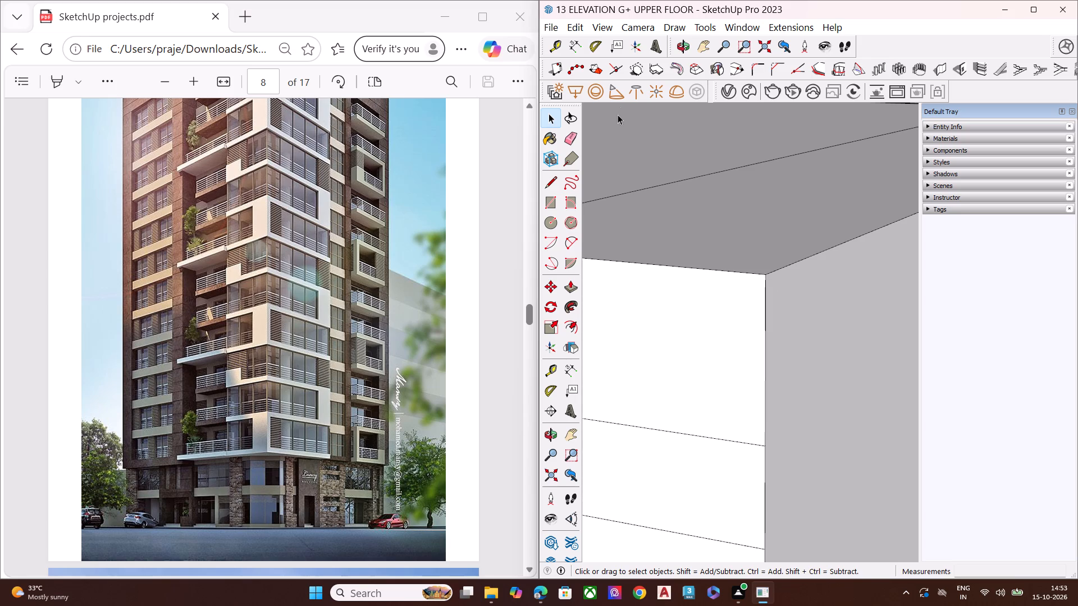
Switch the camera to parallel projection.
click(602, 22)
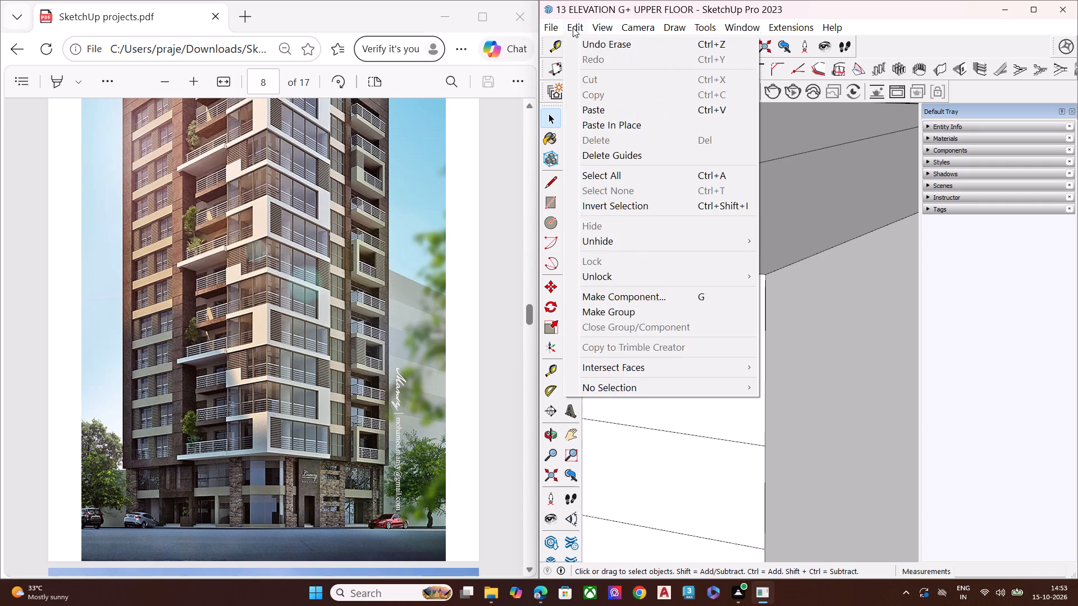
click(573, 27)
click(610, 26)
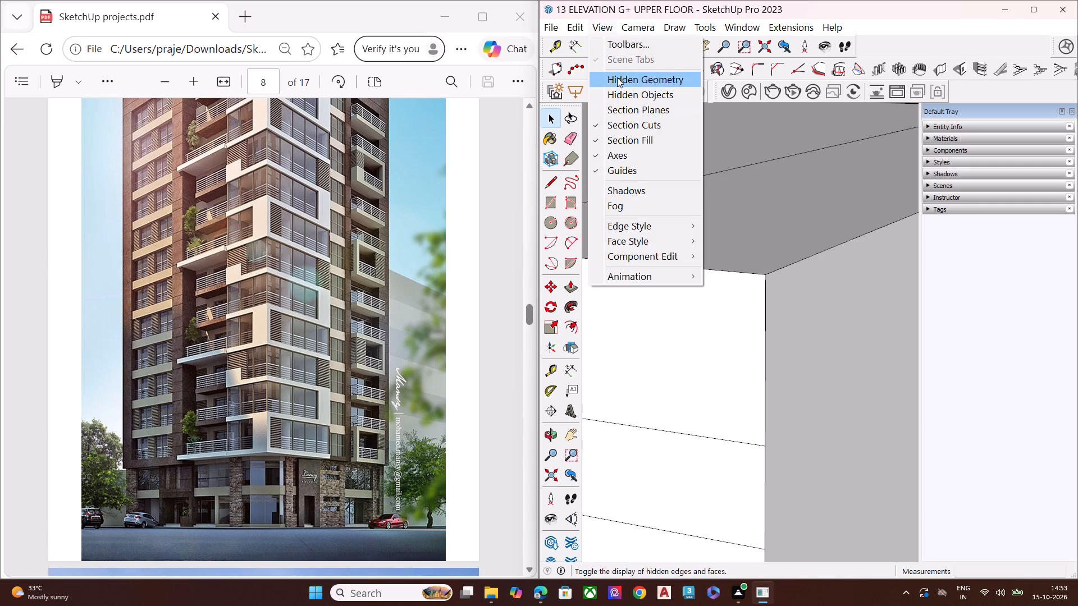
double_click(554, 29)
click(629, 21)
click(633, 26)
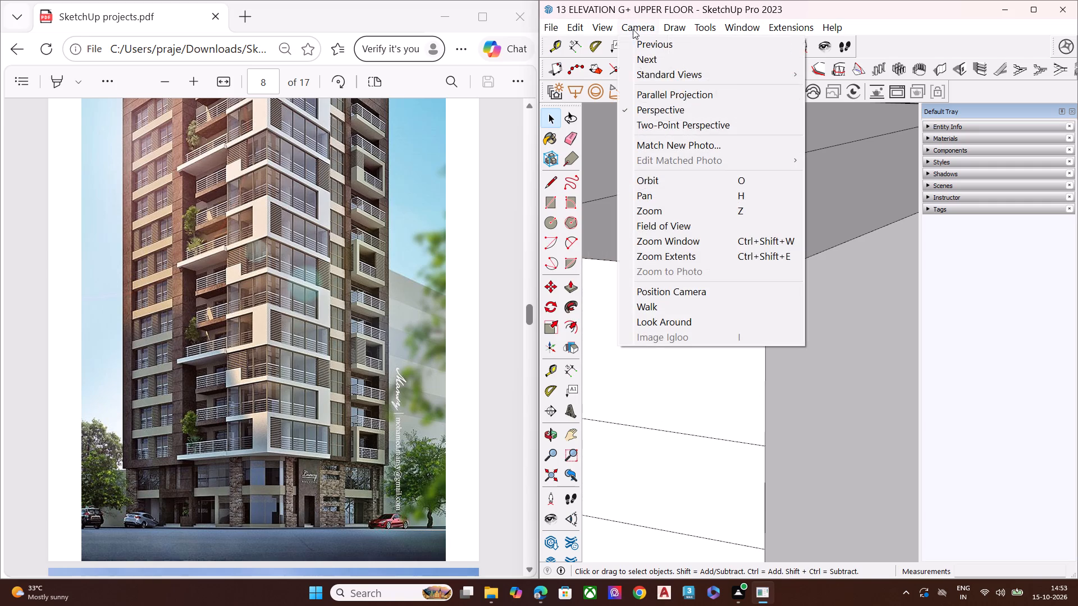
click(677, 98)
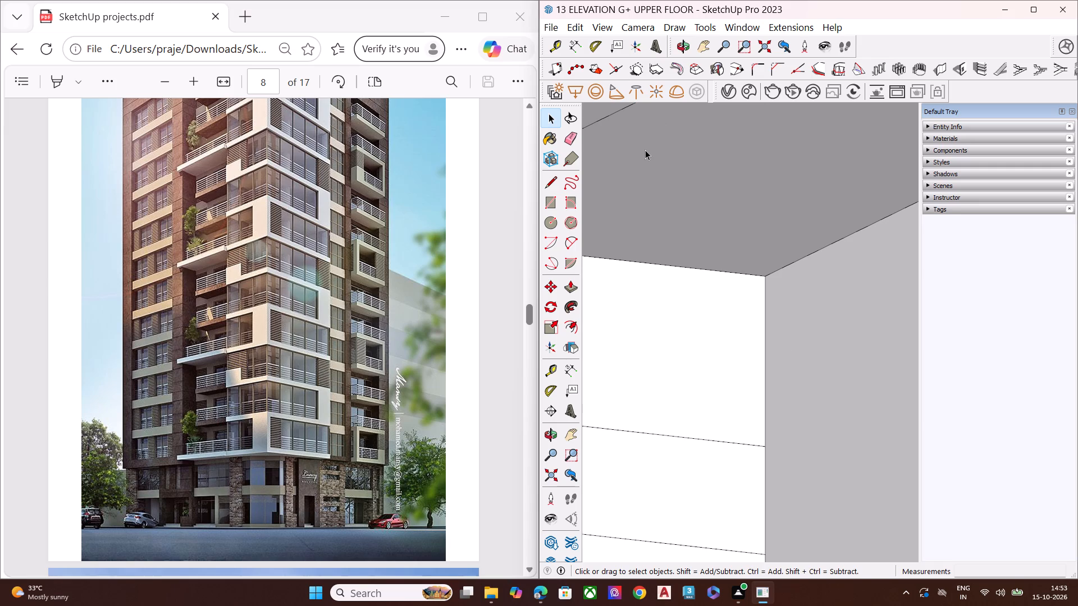
Examine the roof corner above the side balcony slabs at close range in parallel projection from different angles.
scroll(754, 269, up, 8)
scroll(776, 286, down, 1)
scroll(776, 286, up, 11)
scroll(773, 272, down, 2)
scroll(773, 272, up, 2)
scroll(773, 272, down, 1)
scroll(773, 272, up, 4)
scroll(774, 254, down, 1)
scroll(774, 254, up, 4)
scroll(774, 254, down, 1)
scroll(774, 254, up, 9)
scroll(774, 254, down, 4)
scroll(774, 254, up, 1)
scroll(774, 254, down, 2)
scroll(773, 254, up, 2)
scroll(773, 254, down, 7)
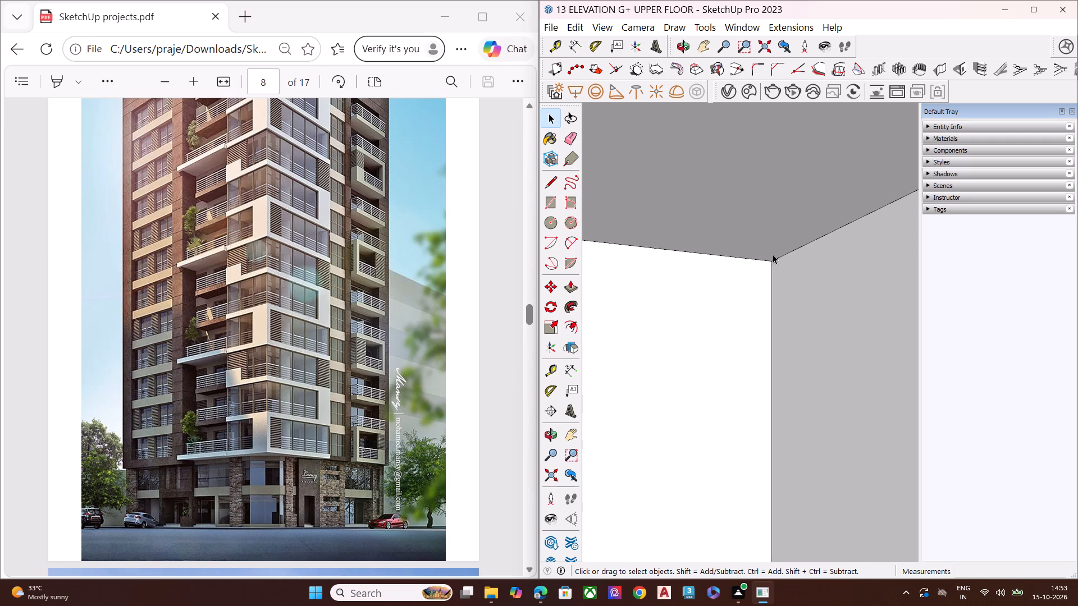
scroll(773, 254, up, 1)
scroll(773, 254, down, 7)
scroll(773, 254, up, 1)
scroll(773, 254, down, 8)
scroll(768, 259, up, 1)
scroll(767, 259, down, 20)
scroll(767, 259, down, 8)
scroll(762, 259, up, 1)
scroll(762, 259, down, 18)
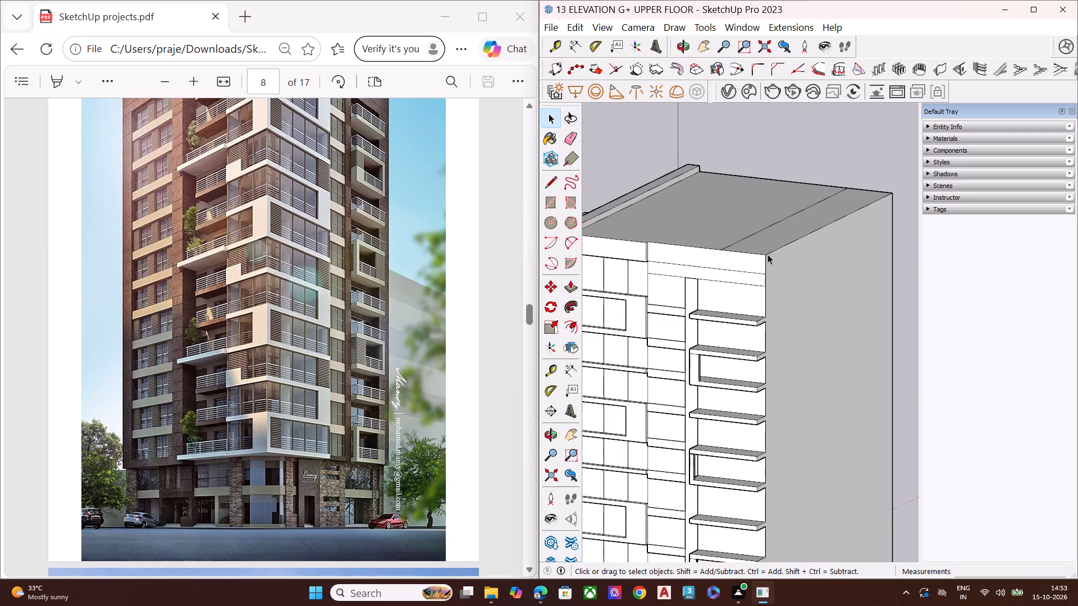
middle_drag(768, 254, 718, 320)
scroll(718, 320, up, 12)
scroll(739, 305, down, 2)
scroll(739, 305, up, 20)
scroll(739, 305, up, 4)
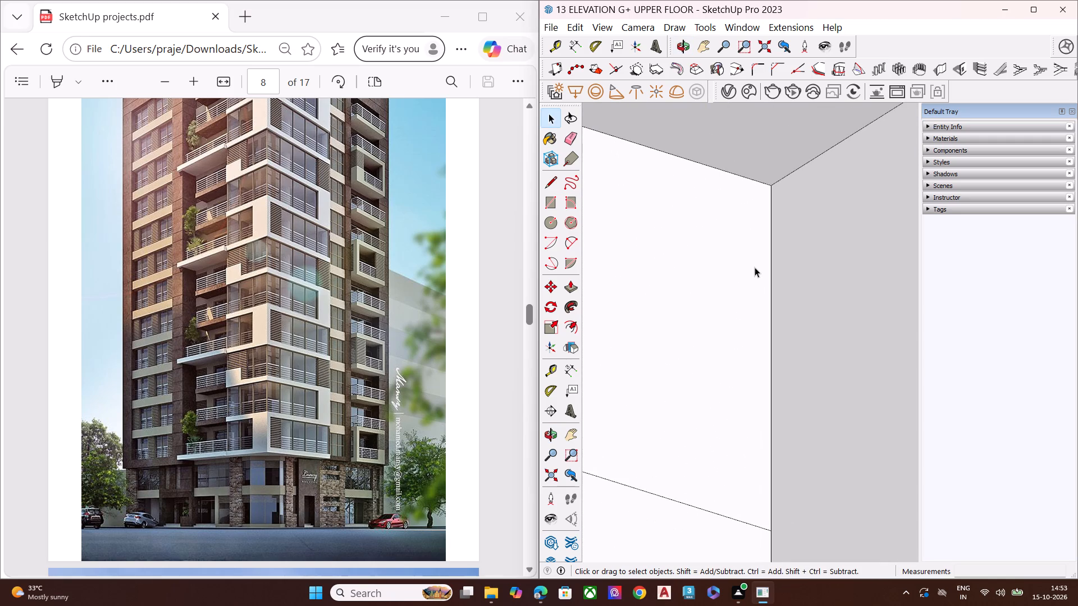
scroll(755, 267, up, 3)
scroll(752, 261, down, 1)
scroll(752, 261, up, 1)
scroll(752, 261, down, 1)
scroll(752, 261, up, 4)
scroll(752, 261, down, 1)
scroll(752, 261, up, 9)
scroll(752, 267, down, 1)
scroll(752, 267, up, 7)
scroll(752, 267, down, 2)
scroll(752, 267, up, 4)
scroll(752, 267, down, 5)
scroll(752, 267, up, 2)
scroll(752, 267, down, 6)
scroll(752, 267, up, 1)
scroll(752, 267, down, 9)
scroll(752, 267, up, 1)
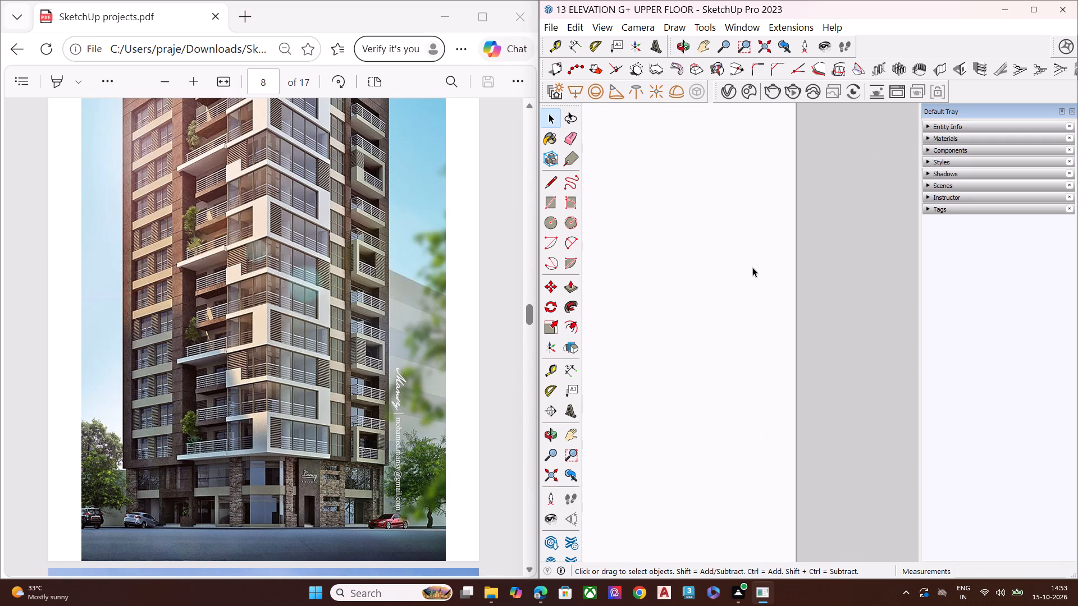
scroll(752, 267, down, 20)
scroll(752, 267, down, 18)
scroll(752, 267, up, 1)
scroll(752, 267, down, 9)
scroll(752, 267, up, 2)
scroll(752, 267, down, 4)
scroll(752, 267, up, 3)
scroll(752, 267, down, 2)
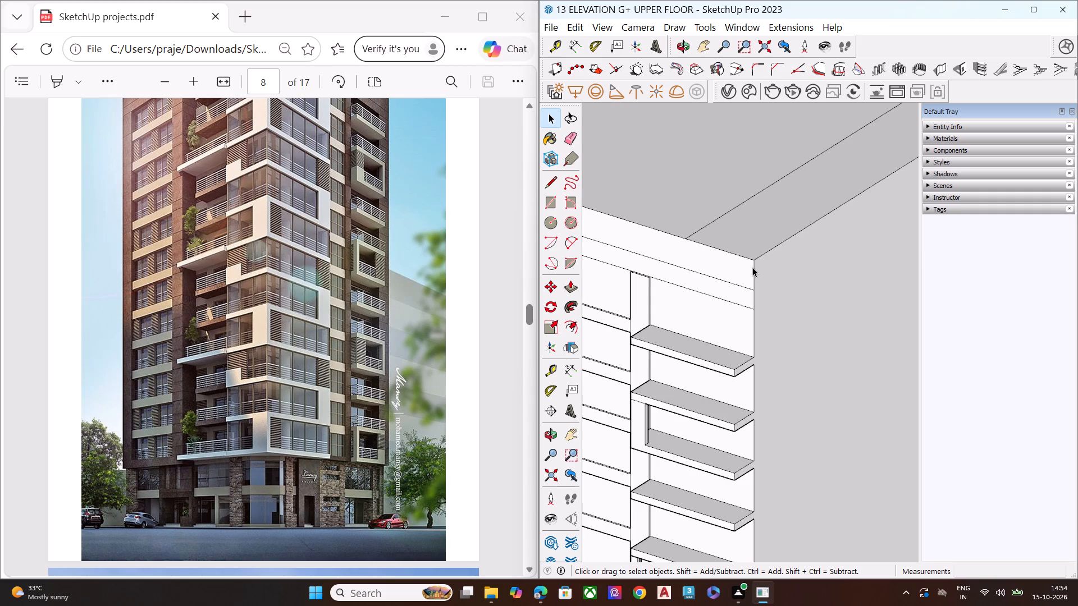
scroll(752, 267, down, 1)
scroll(763, 259, up, 6)
scroll(752, 276, down, 2)
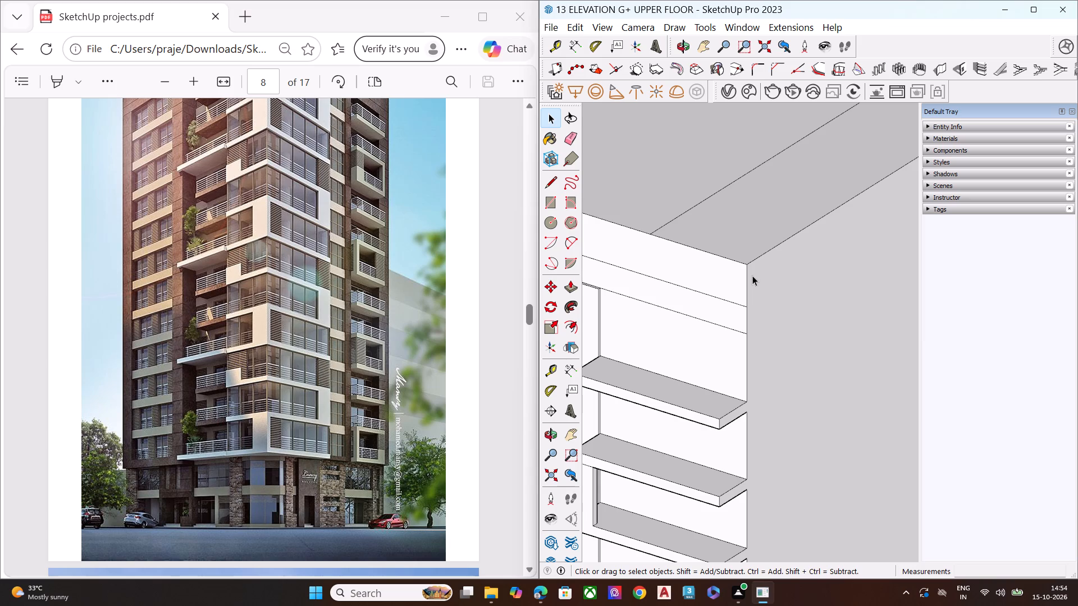
Examine the whole building from all around, including its blank side and rear walls.
scroll(710, 216, down, 5)
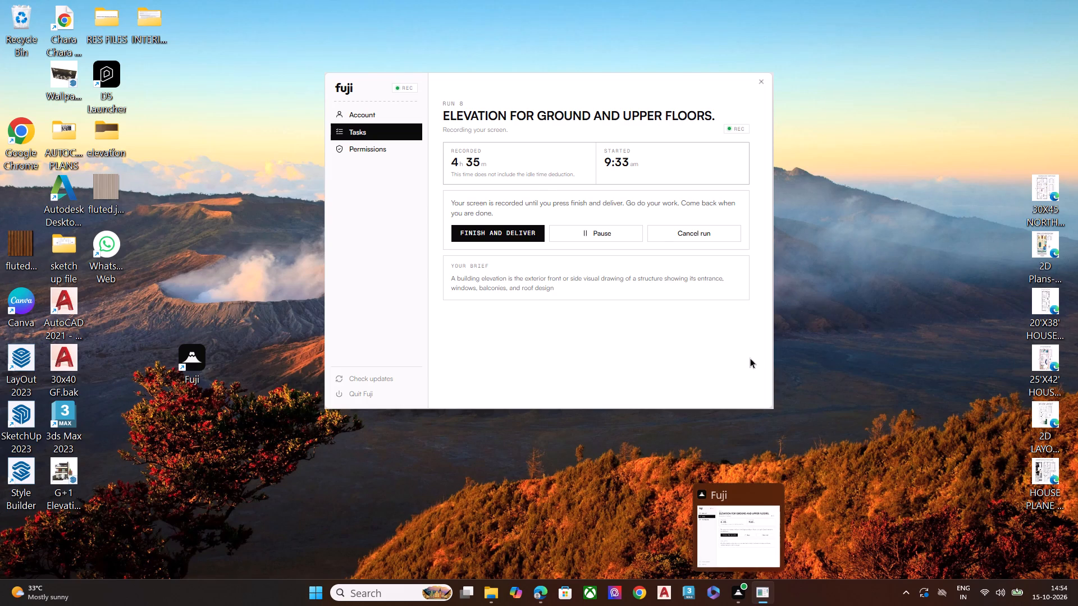
scroll(743, 348, down, 8)
middle_drag(744, 361, 617, 281)
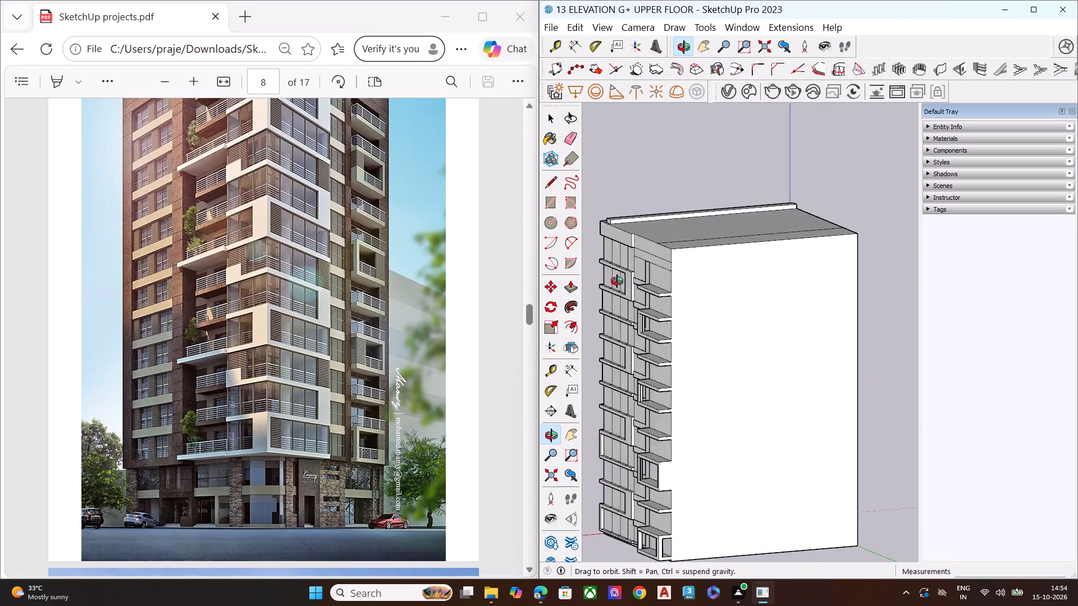
middle_drag(617, 281, 738, 281)
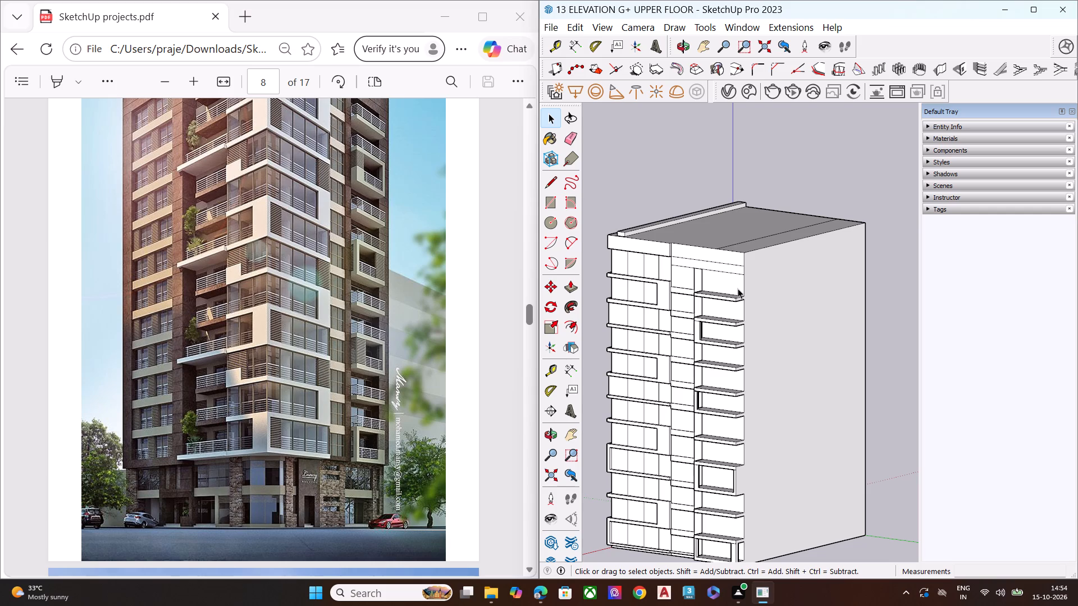
middle_drag(738, 288, 491, 402)
middle_drag(790, 391, 553, 395)
middle_drag(830, 414, 713, 408)
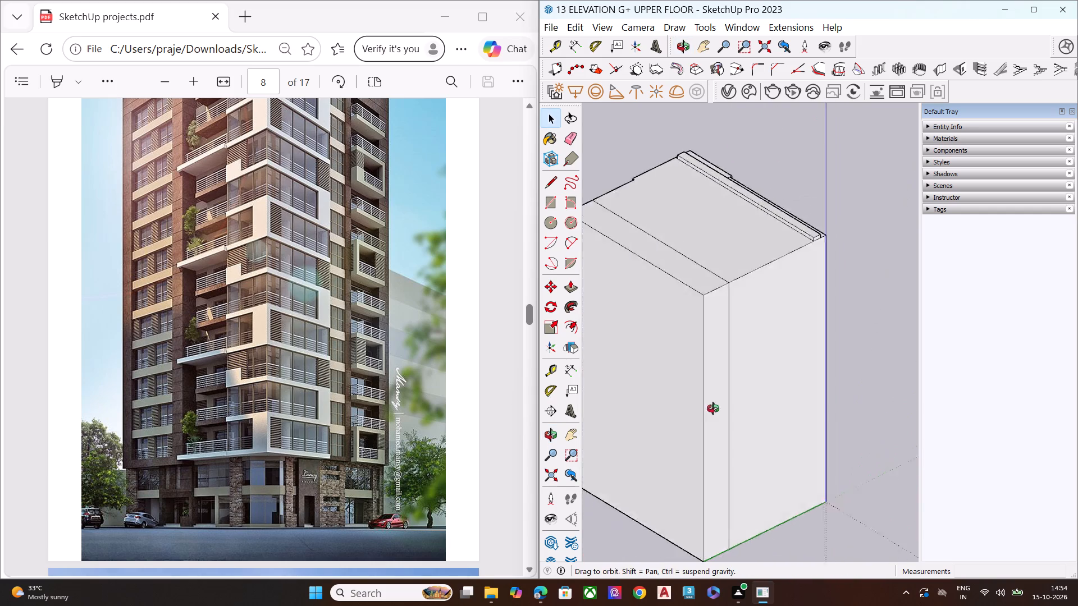
middle_drag(713, 408, 511, 375)
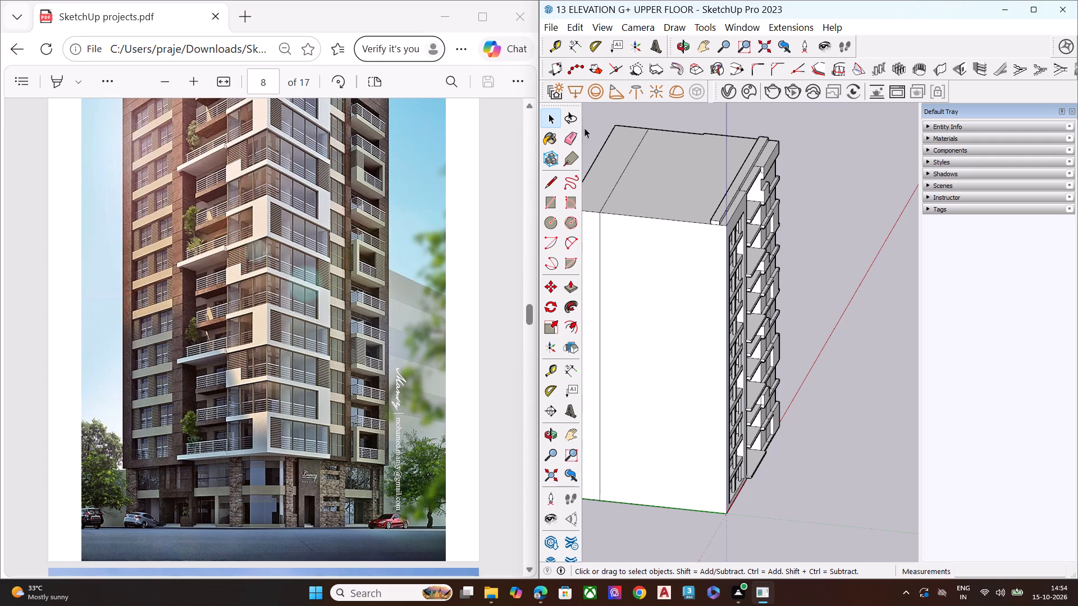
Return the camera to perspective projection and set its field of view to 35 degrees.
click(552, 22)
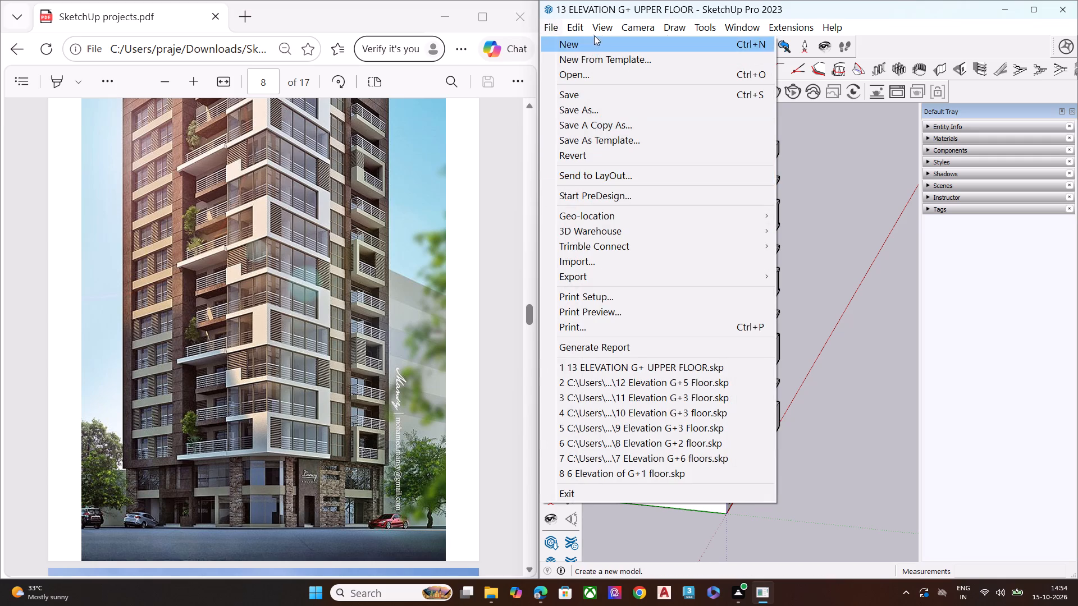
click(645, 27)
click(643, 27)
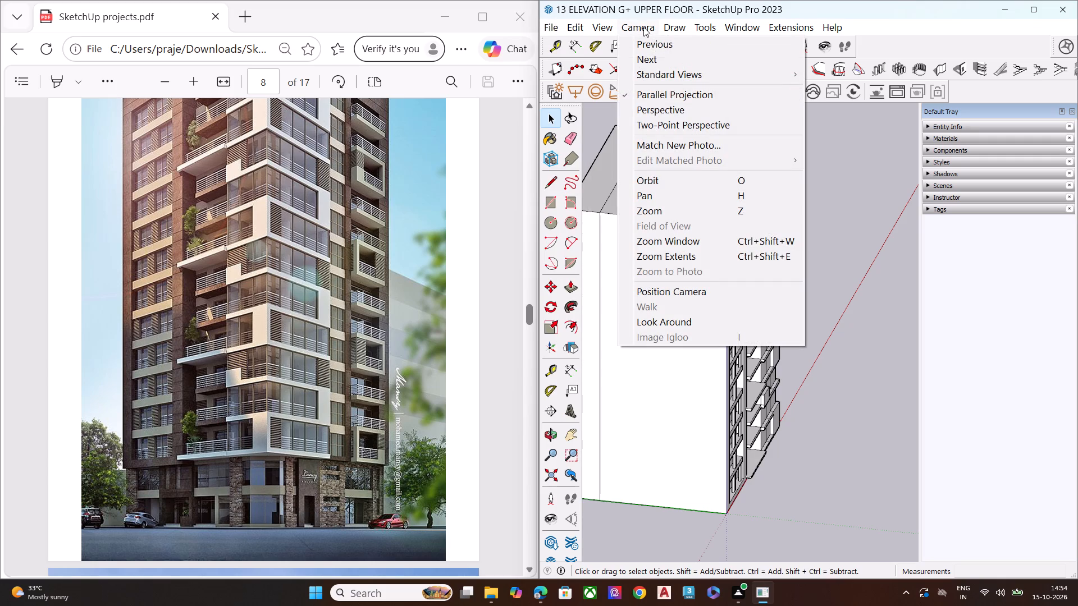
click(675, 111)
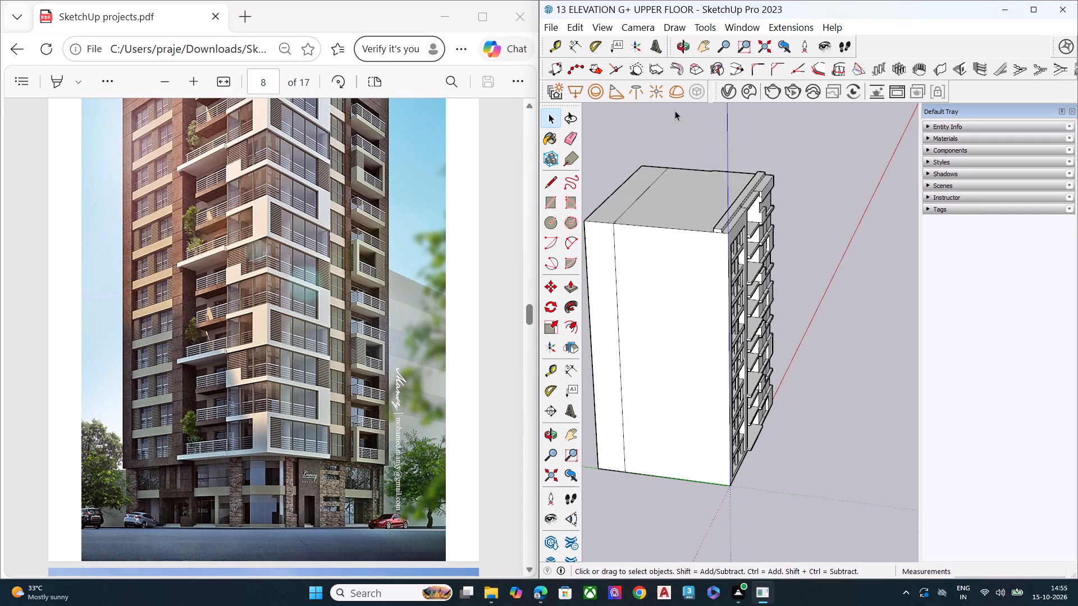
key(z)
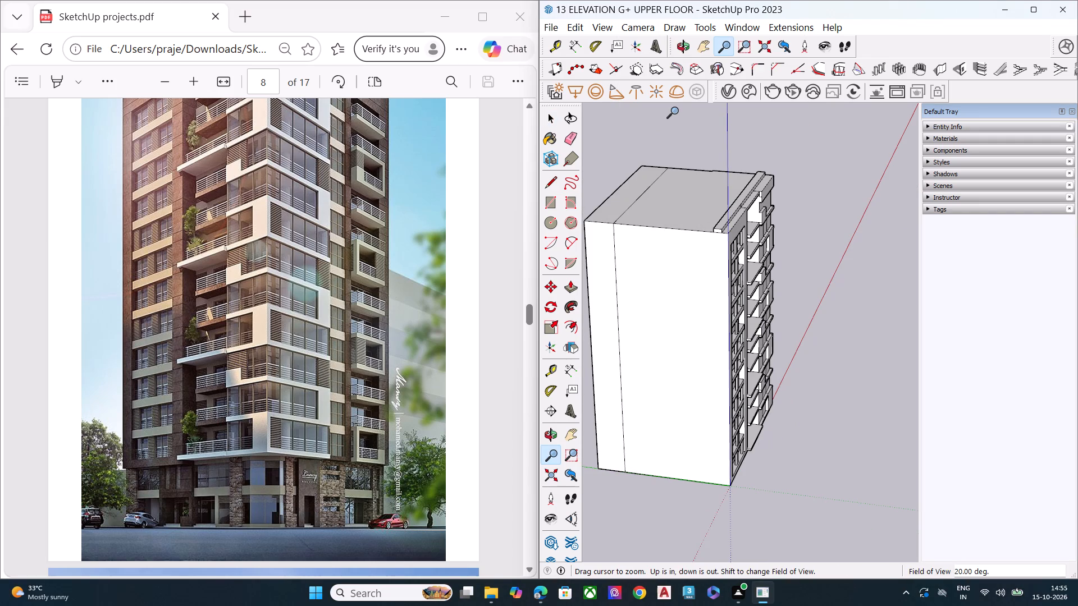
key(BackSpace)
text(35)
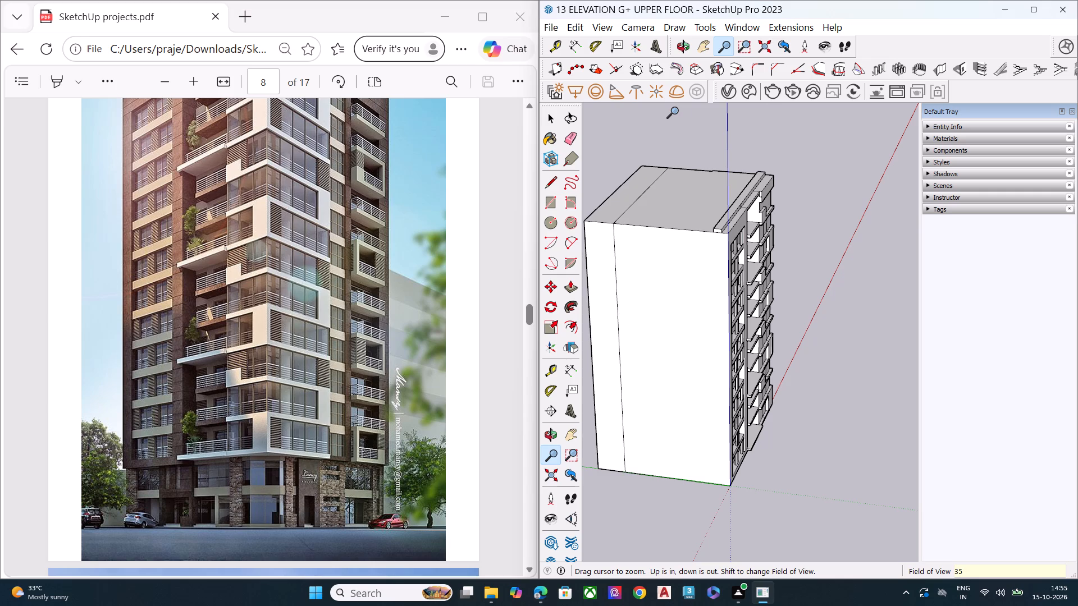
key(Return)
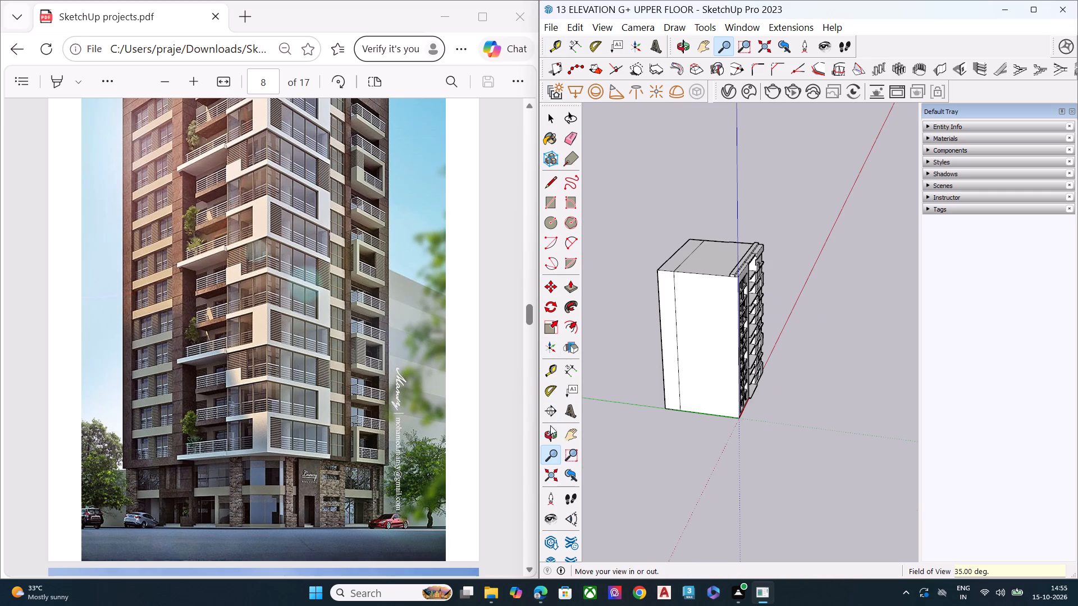
Zoom to the model's full extents and examine the space around the axes origin for stray geometry.
click(634, 31)
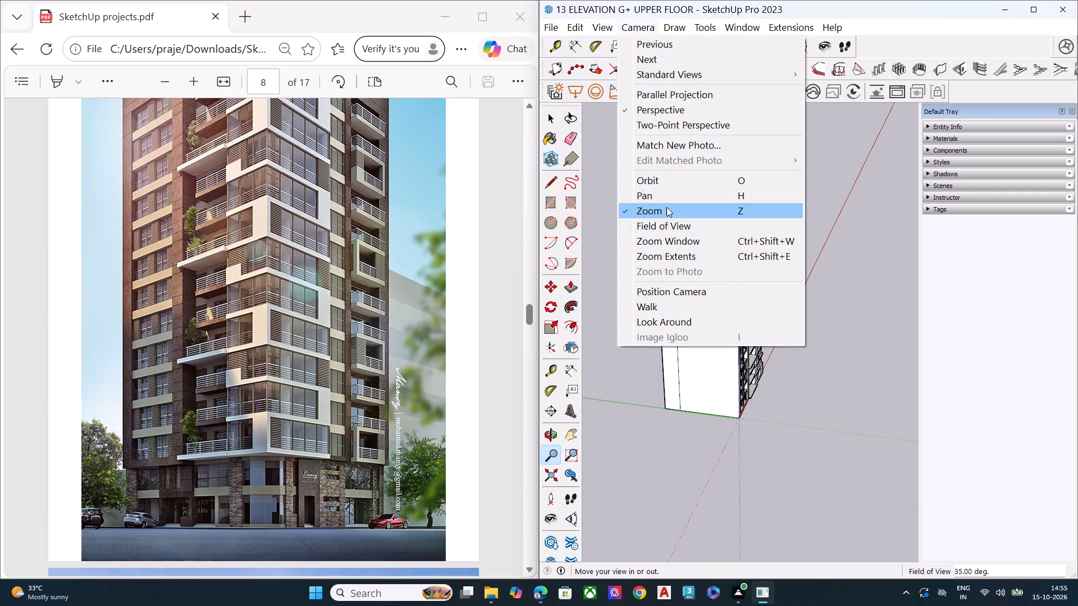
click(677, 260)
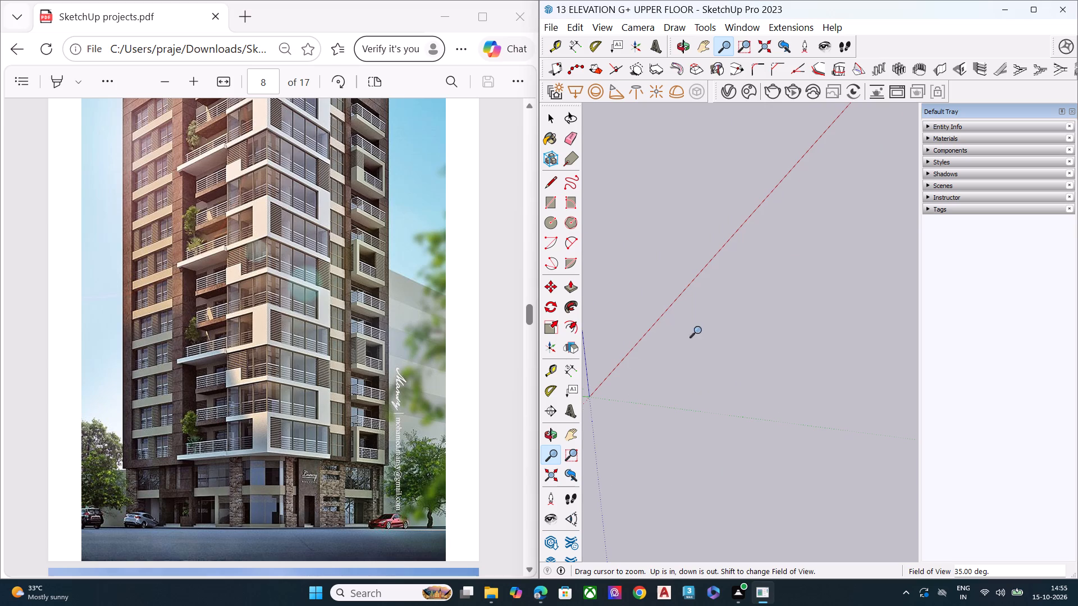
scroll(700, 330, down, 5)
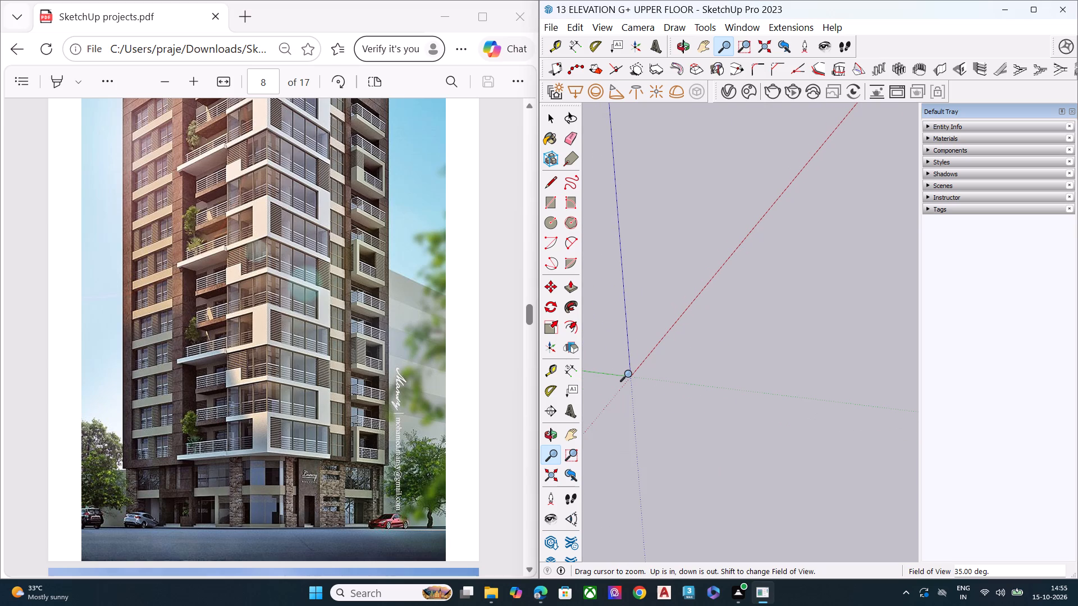
scroll(628, 374, up, 1)
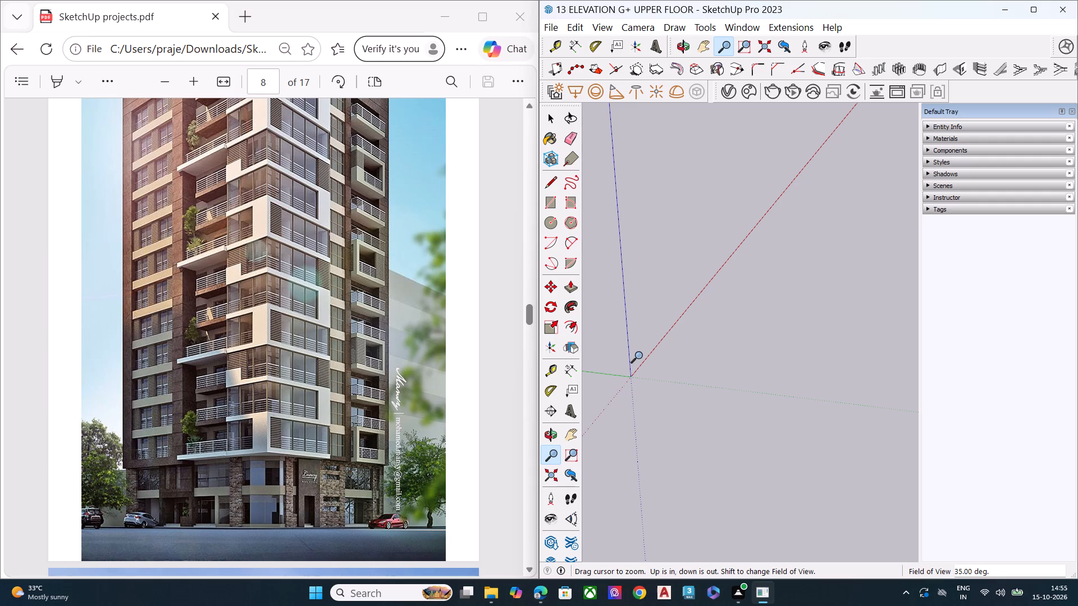
middle_drag(626, 401, 763, 430)
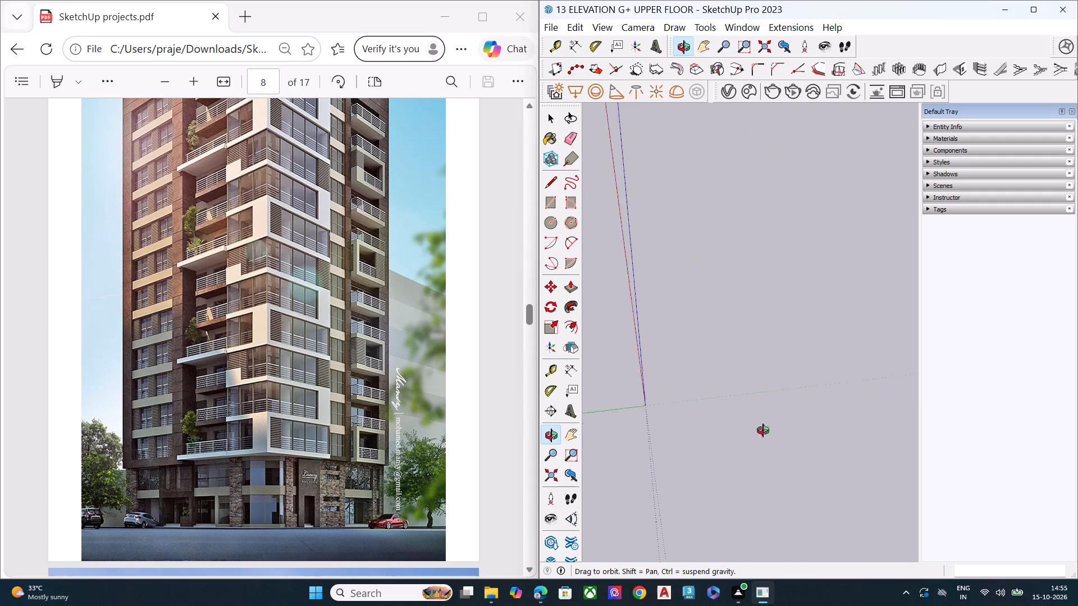
middle_drag(763, 430, 903, 424)
middle_drag(691, 433, 803, 448)
Return to the building and examine the roof corner above the side balcony slabs at close range for view clipping.
scroll(802, 448, up, 7)
scroll(696, 442, up, 2)
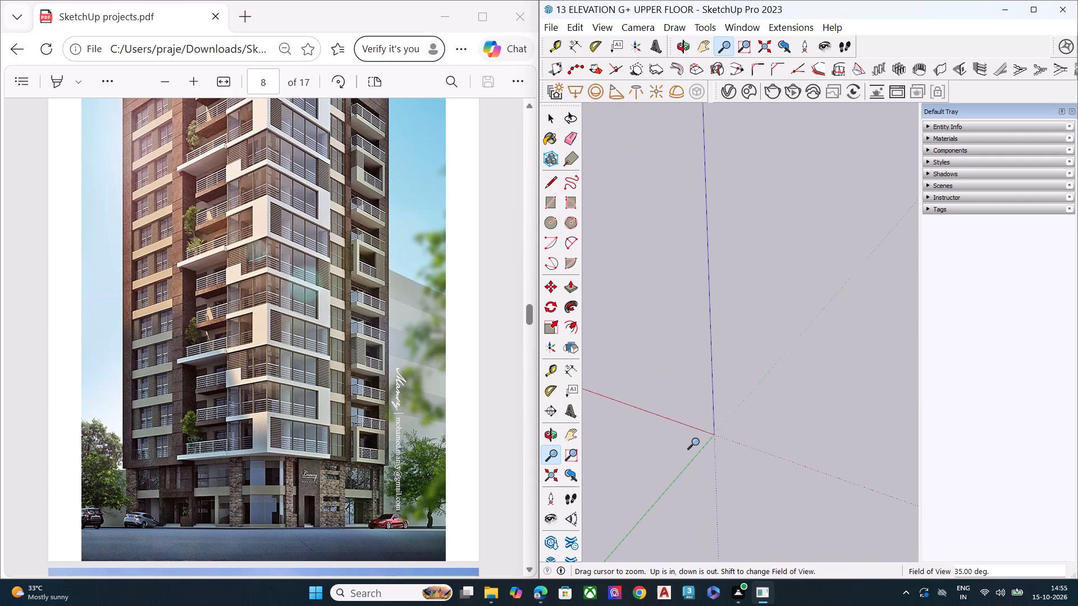
scroll(696, 442, up, 14)
middle_drag(750, 438, 828, 438)
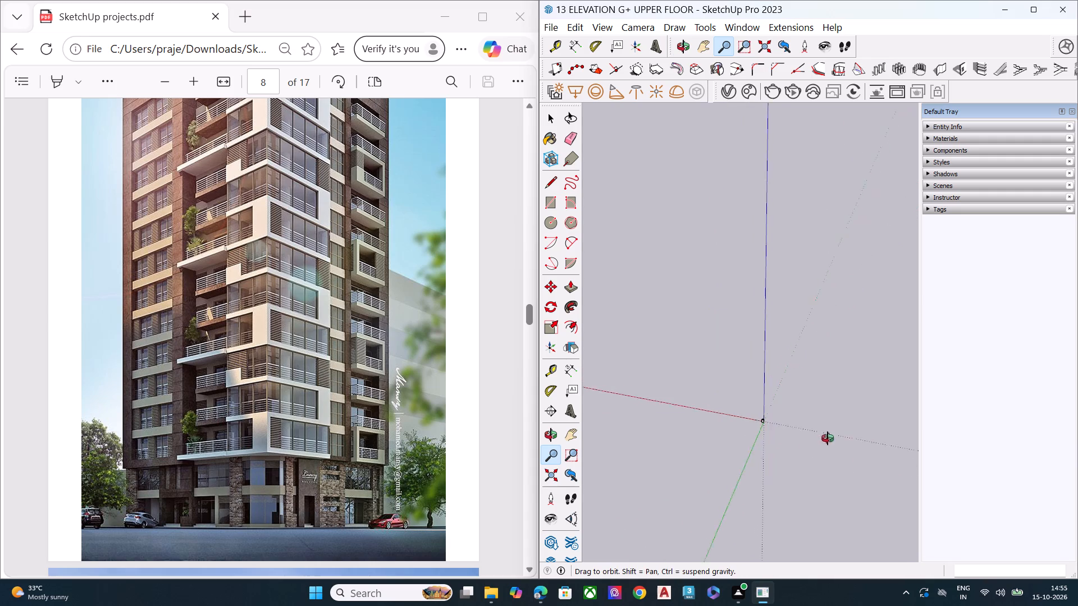
middle_drag(828, 438, 889, 412)
scroll(800, 424, up, 6)
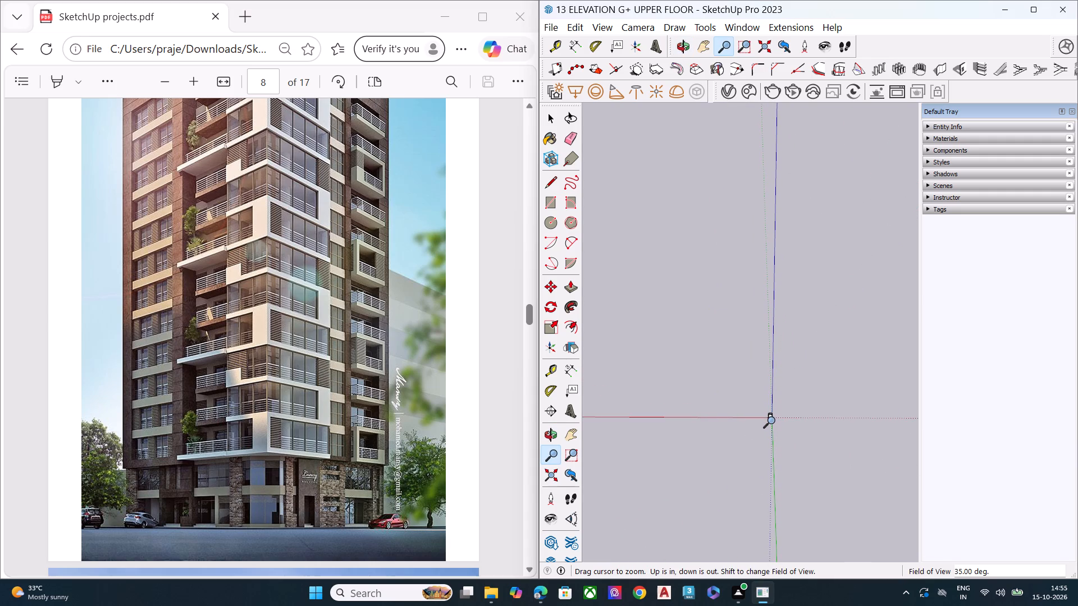
scroll(771, 420, up, 9)
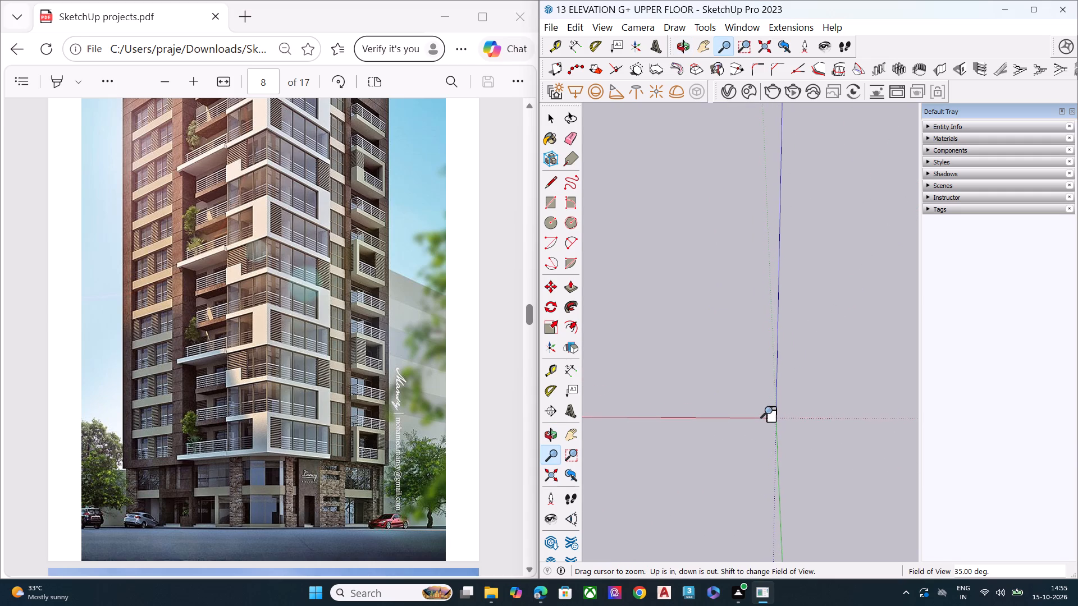
scroll(769, 410, up, 11)
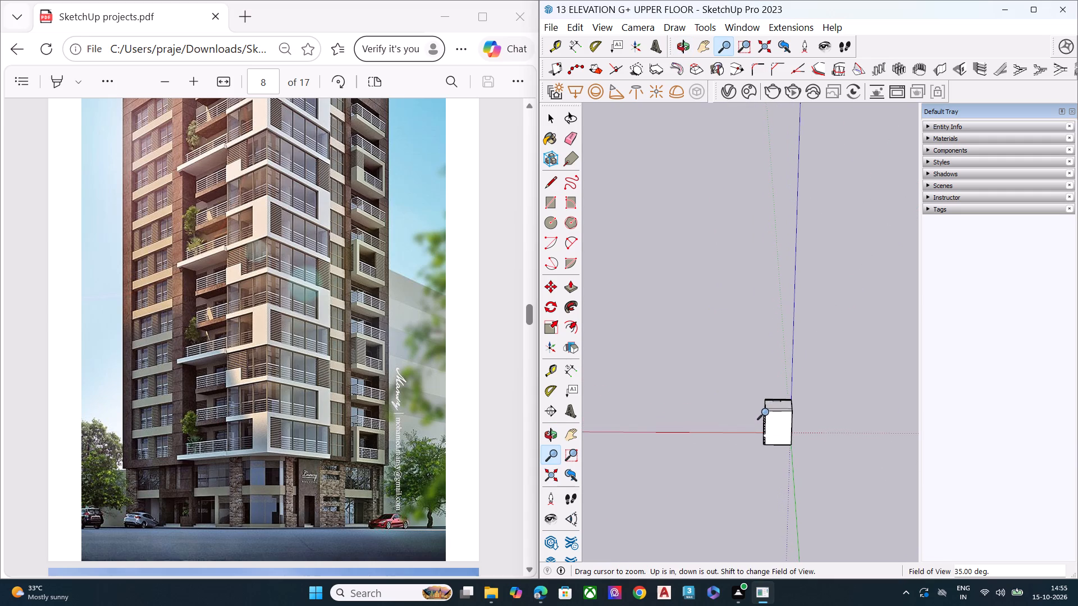
scroll(765, 412, up, 11)
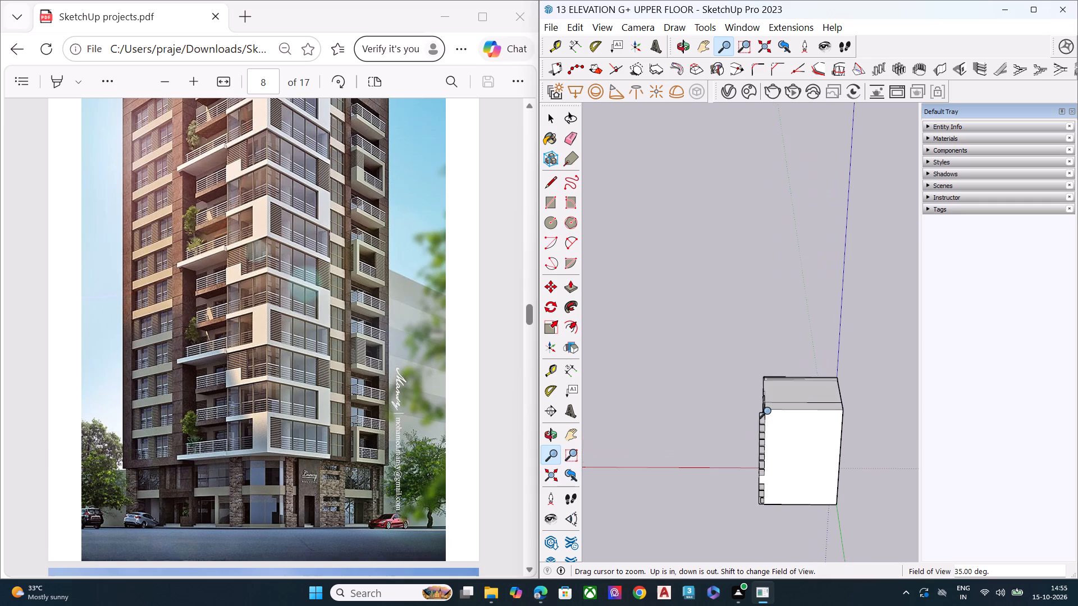
scroll(766, 411, up, 12)
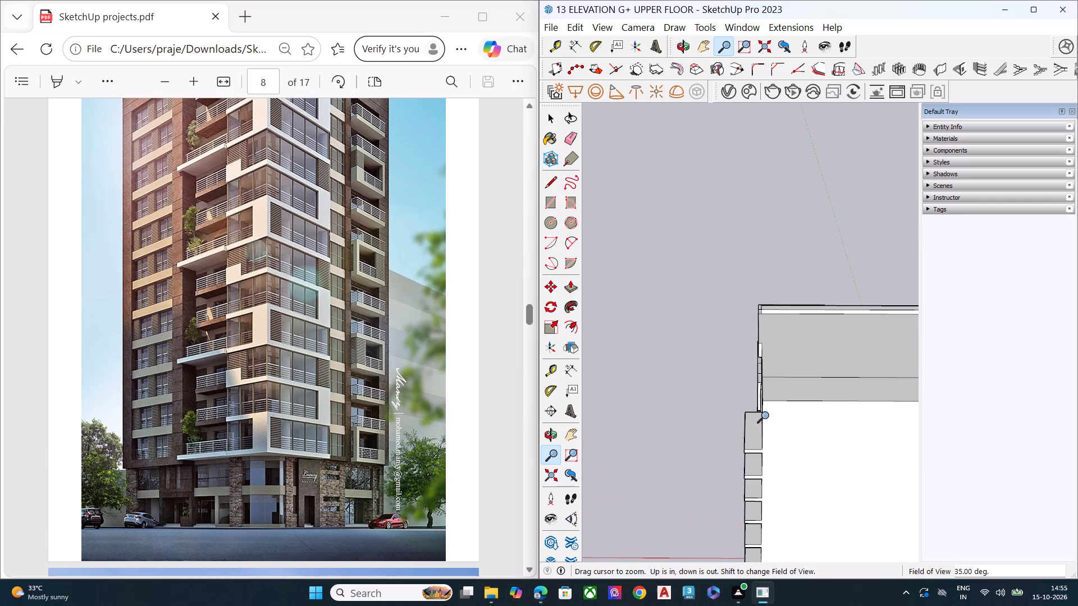
scroll(764, 413, up, 6)
middle_drag(764, 412, 814, 433)
scroll(704, 396, down, 5)
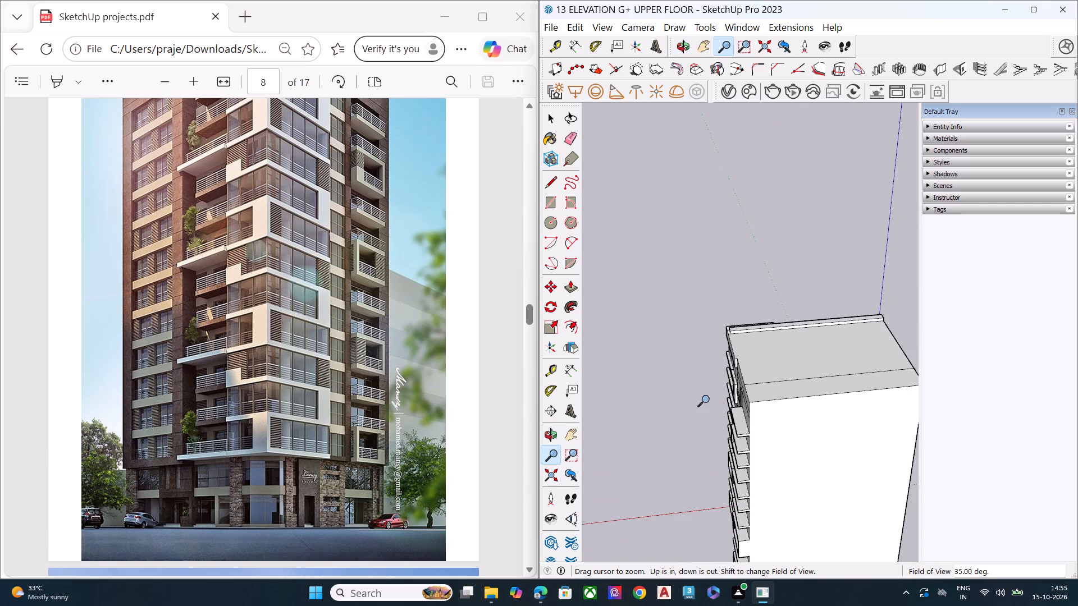
scroll(765, 421, up, 11)
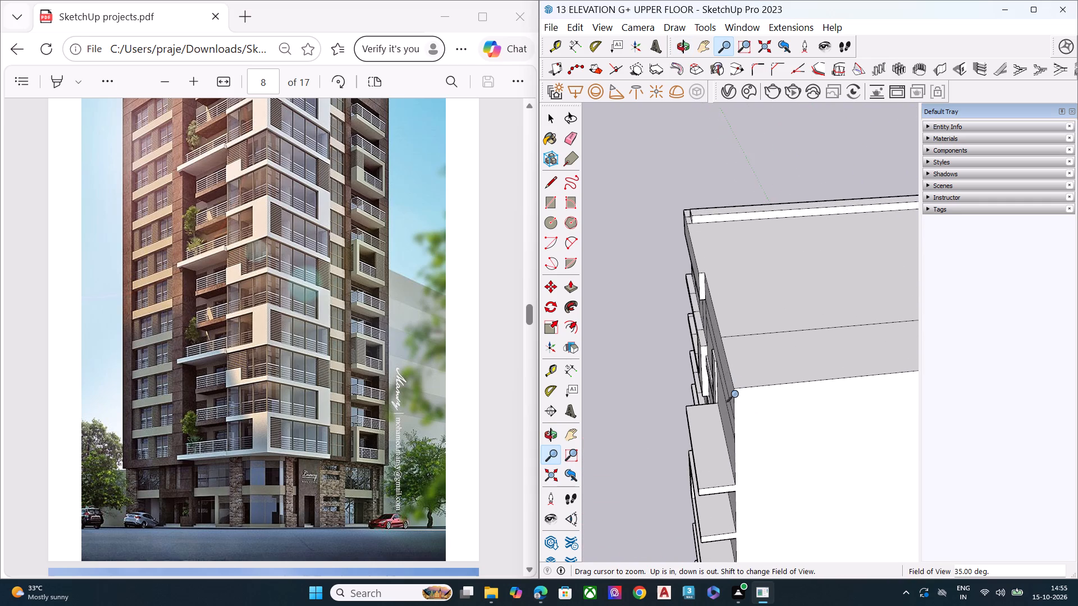
scroll(735, 394, up, 11)
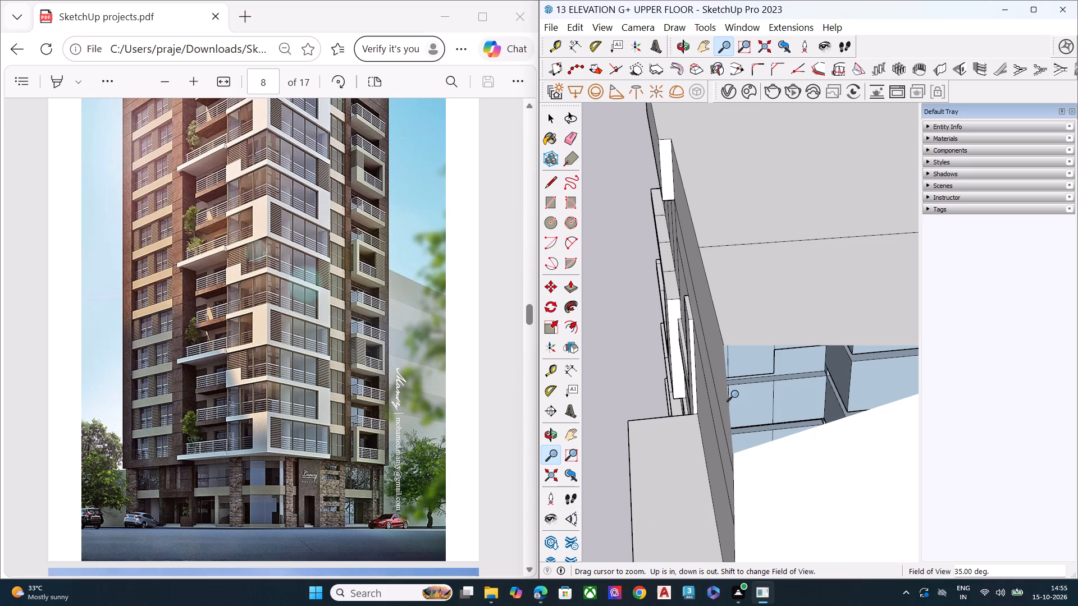
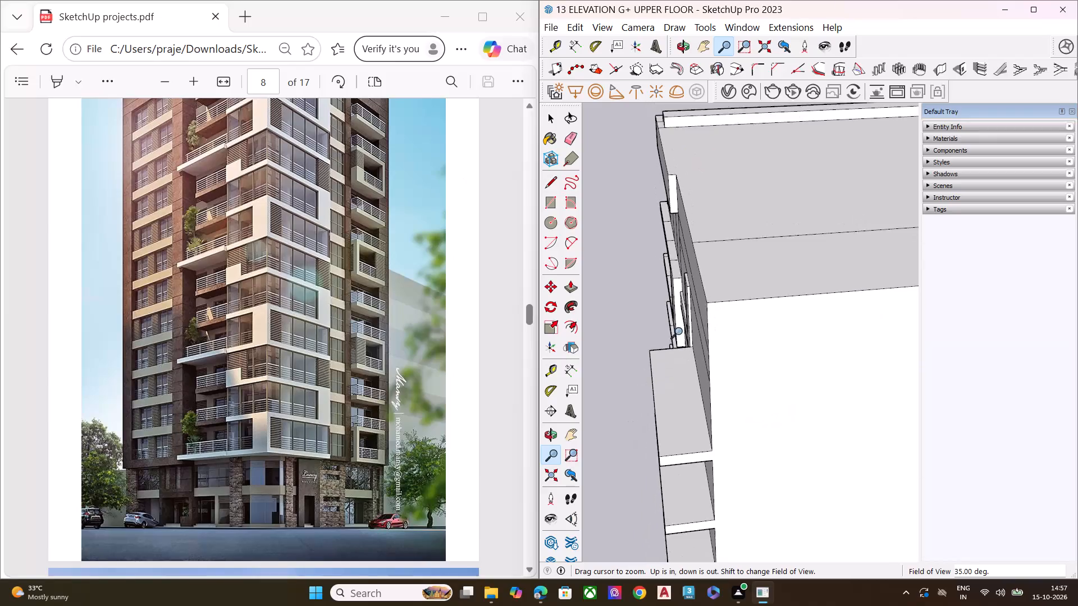
Examine the building from all around, from the roof corner past the blank walls to the window and balcony facades.
middle_drag(677, 333, 810, 208)
scroll(750, 269, up, 1)
middle_drag(657, 293, 575, 352)
scroll(571, 353, down, 9)
middle_drag(674, 348, 733, 353)
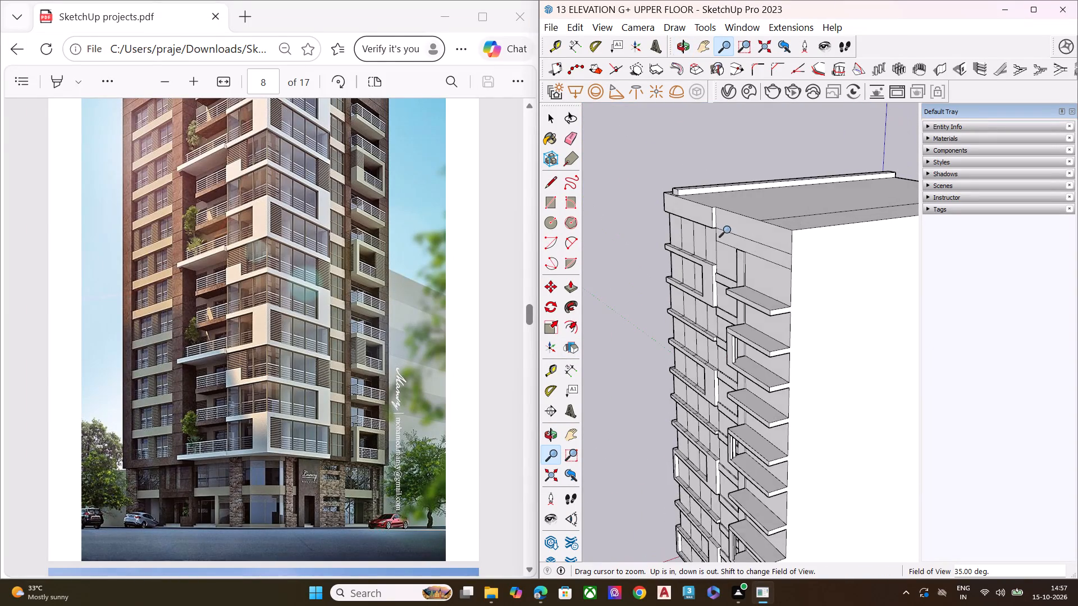
scroll(727, 229, down, 6)
scroll(787, 244, up, 12)
scroll(684, 279, down, 9)
middle_drag(729, 289, 488, 390)
middle_drag(742, 360, 737, 361)
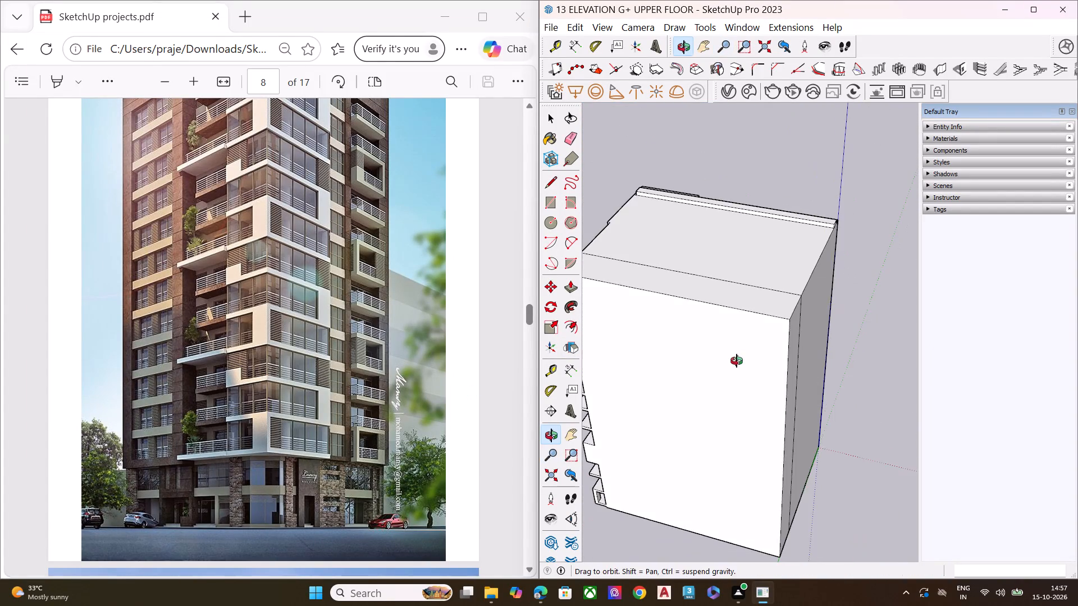
middle_drag(737, 361, 496, 324)
middle_drag(766, 312, 453, 292)
middle_drag(744, 286, 529, 263)
scroll(659, 433, up, 2)
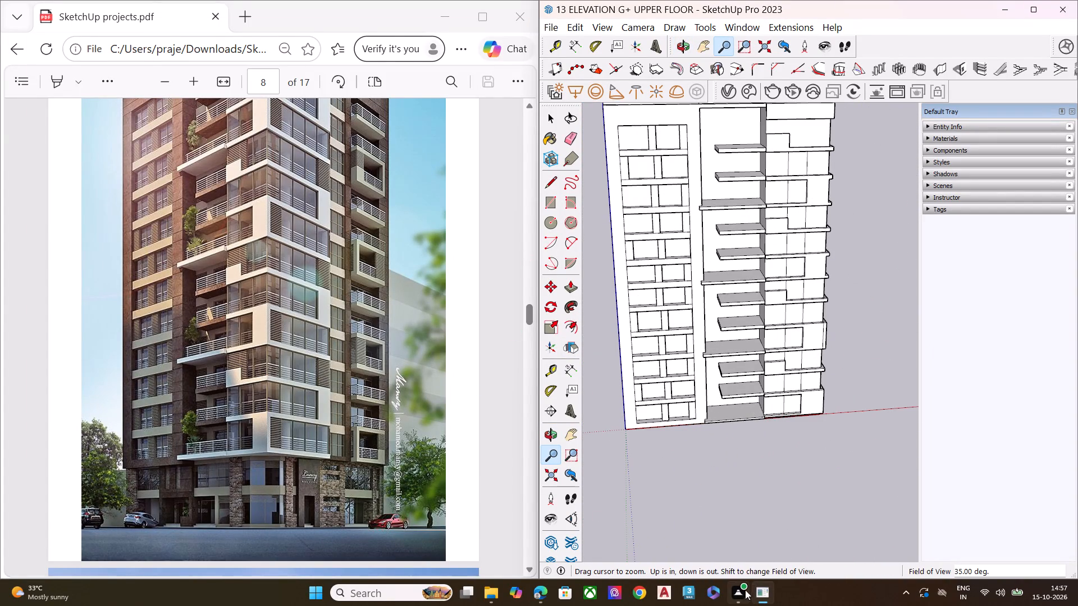
scroll(775, 297, down, 5)
middle_drag(752, 323, 549, 183)
scroll(788, 228, up, 12)
scroll(768, 213, down, 6)
middle_drag(762, 201, 609, 383)
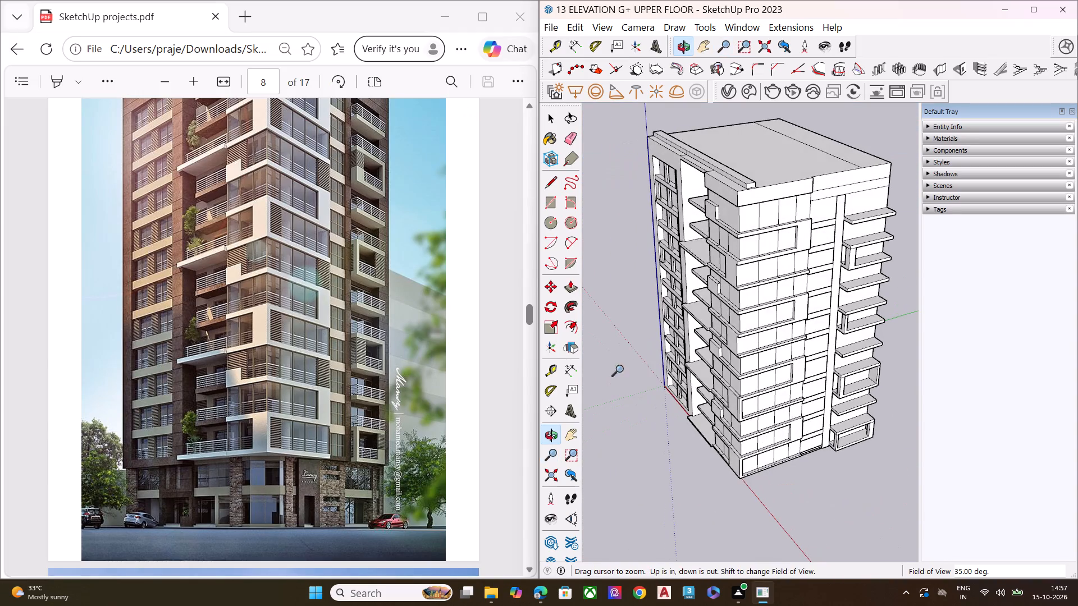
middle_drag(784, 323, 743, 277)
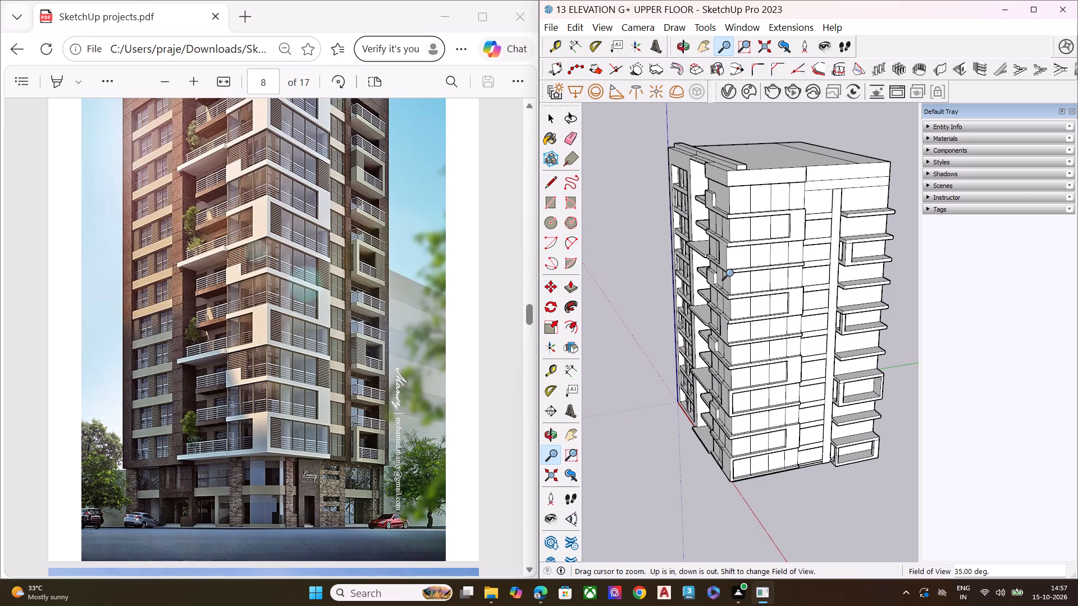
Zoom in and out around the tower and examine the roof corner above the side balcony slabs at close range for view clipping.
scroll(775, 225, down, 3)
middle_drag(810, 378, 607, 384)
scroll(716, 189, up, 4)
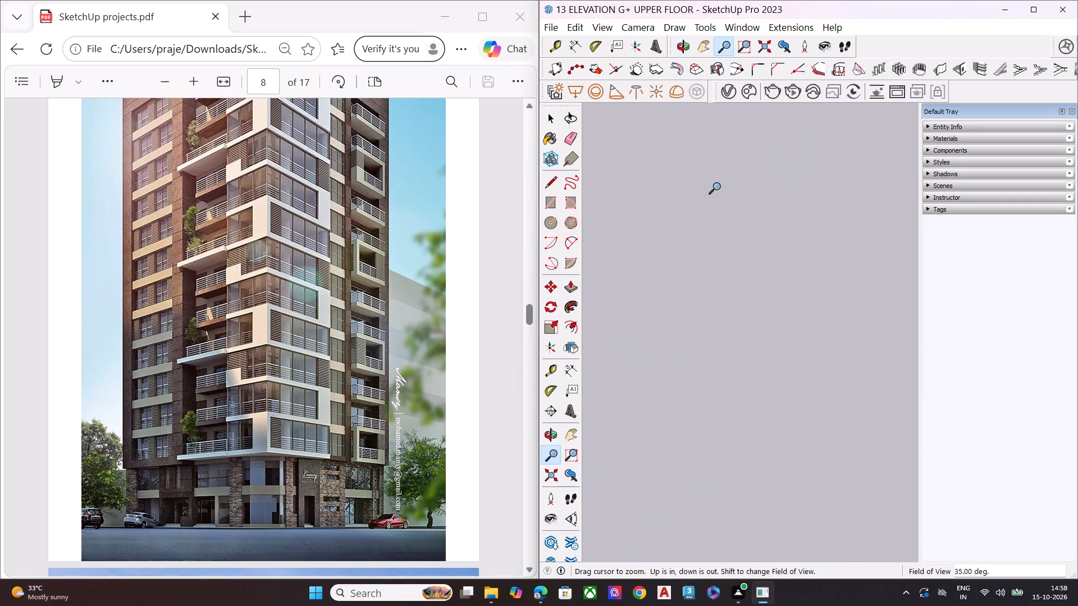
scroll(717, 186, up, 3)
scroll(687, 265, down, 8)
scroll(695, 276, up, 1)
scroll(695, 276, down, 1)
scroll(695, 276, up, 1)
scroll(695, 276, down, 3)
scroll(746, 327, down, 4)
middle_drag(731, 394, 841, 357)
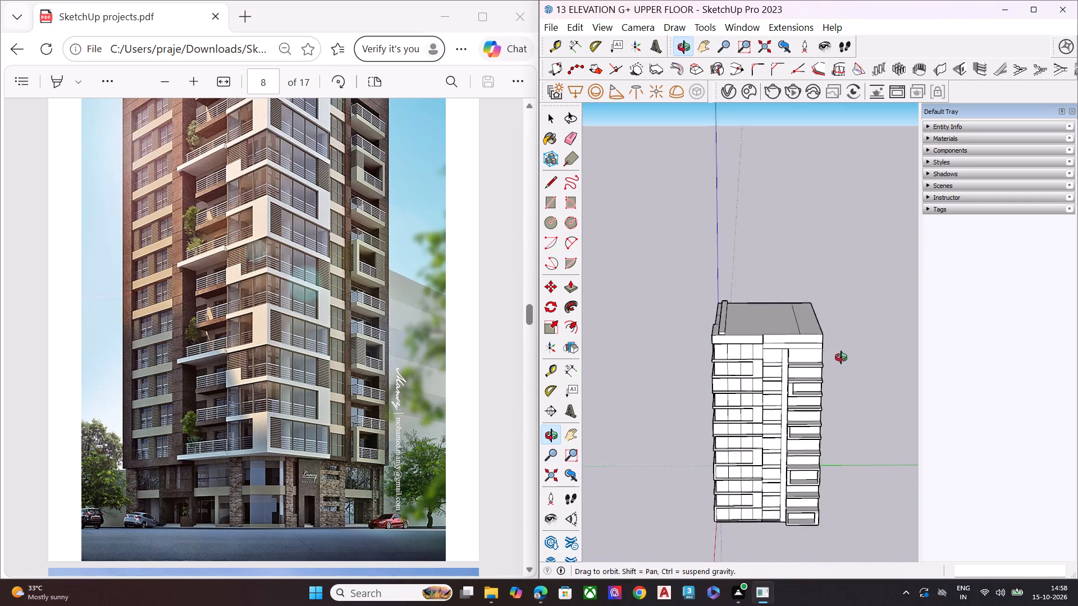
middle_drag(841, 357, 678, 359)
scroll(678, 359, up, 3)
scroll(724, 336, down, 1)
scroll(725, 335, up, 4)
scroll(821, 360, up, 1)
middle_drag(819, 360, 692, 366)
scroll(744, 347, up, 9)
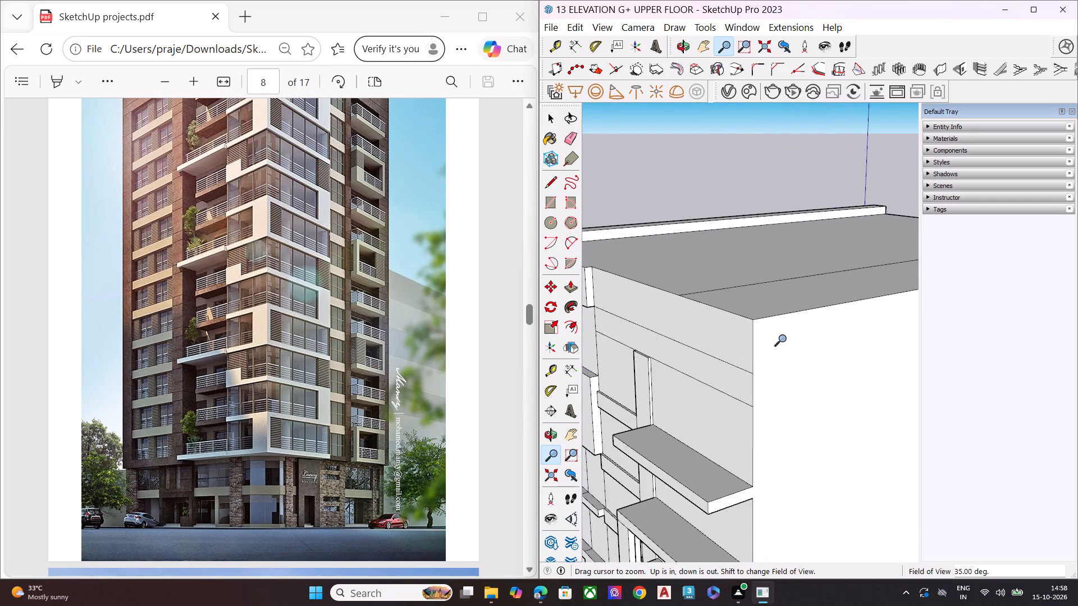
scroll(767, 319, up, 8)
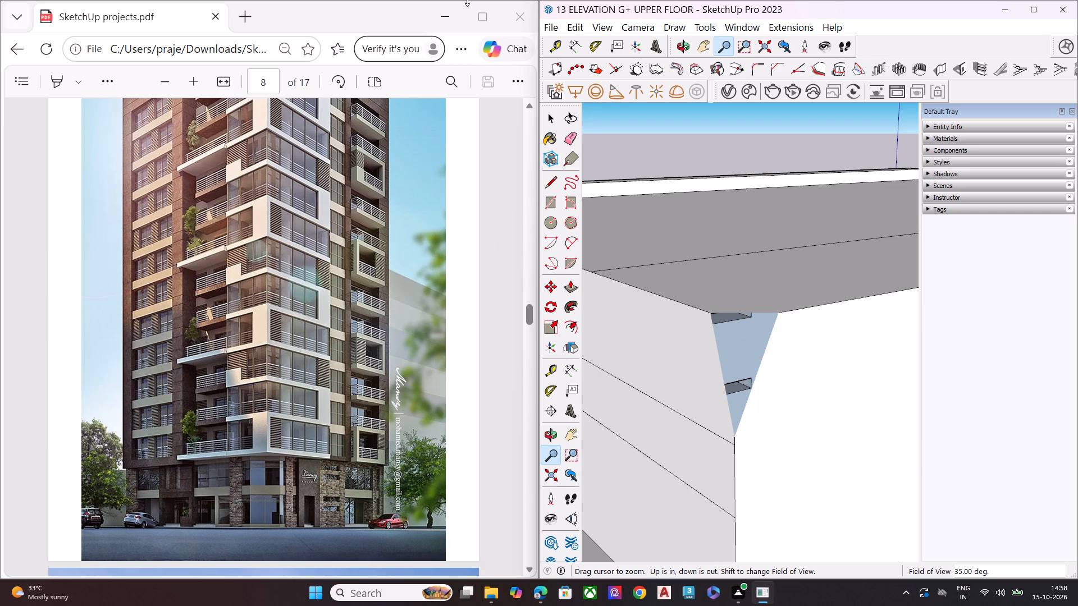
Review the model's unit settings in Model Info, including the format, length and area display precision, and length snapping.
click(734, 28)
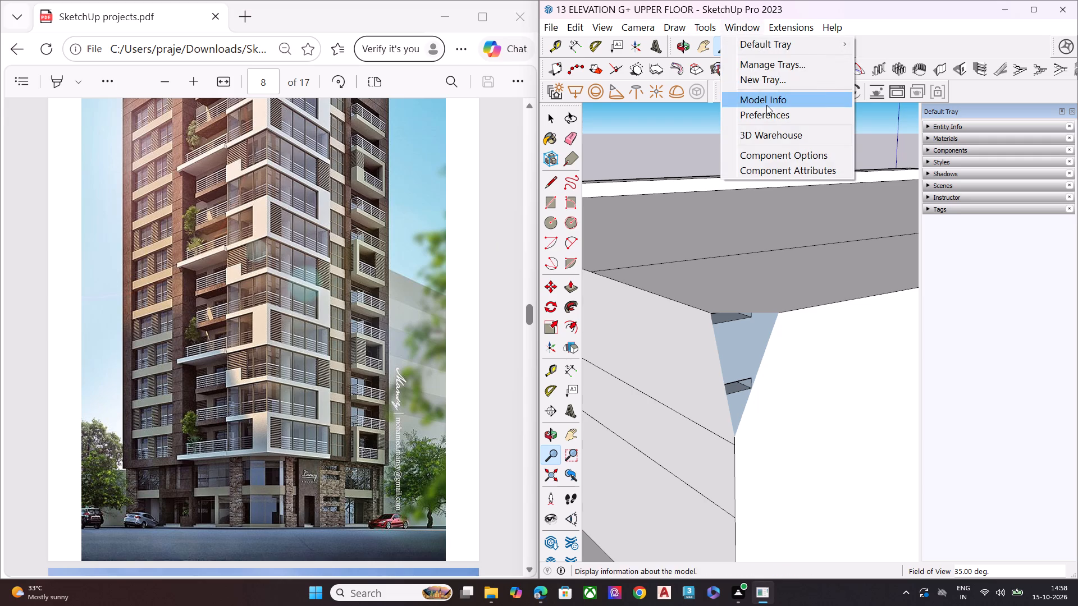
click(766, 105)
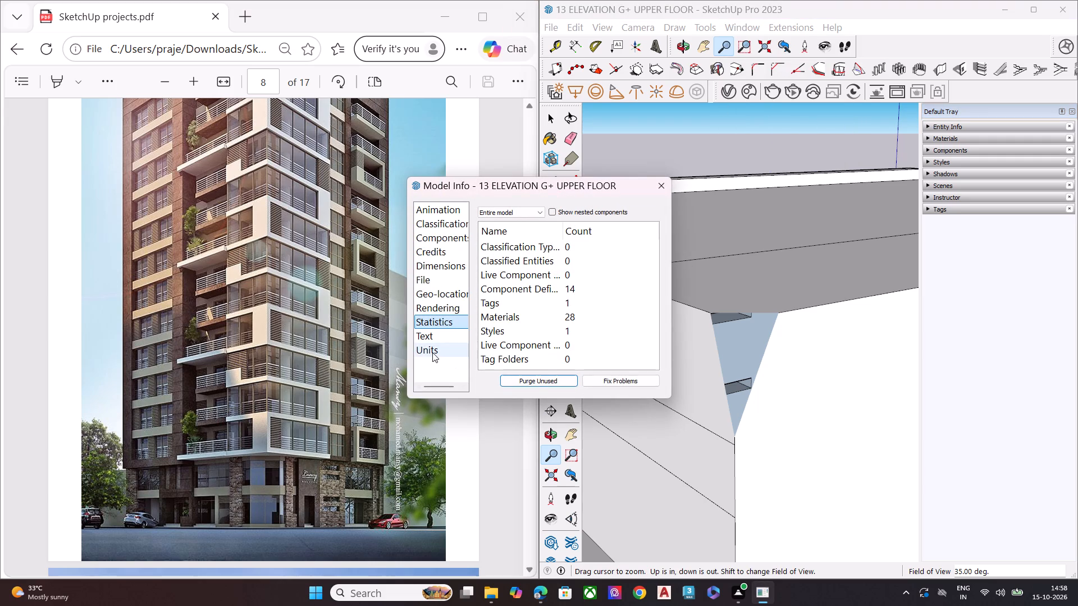
click(432, 352)
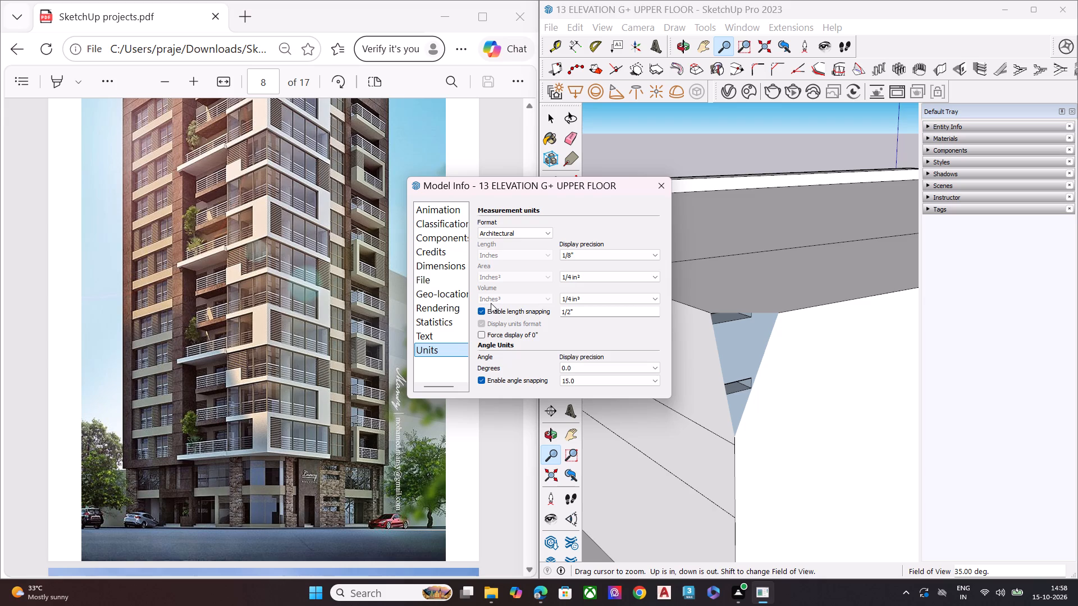
click(569, 255)
click(569, 255)
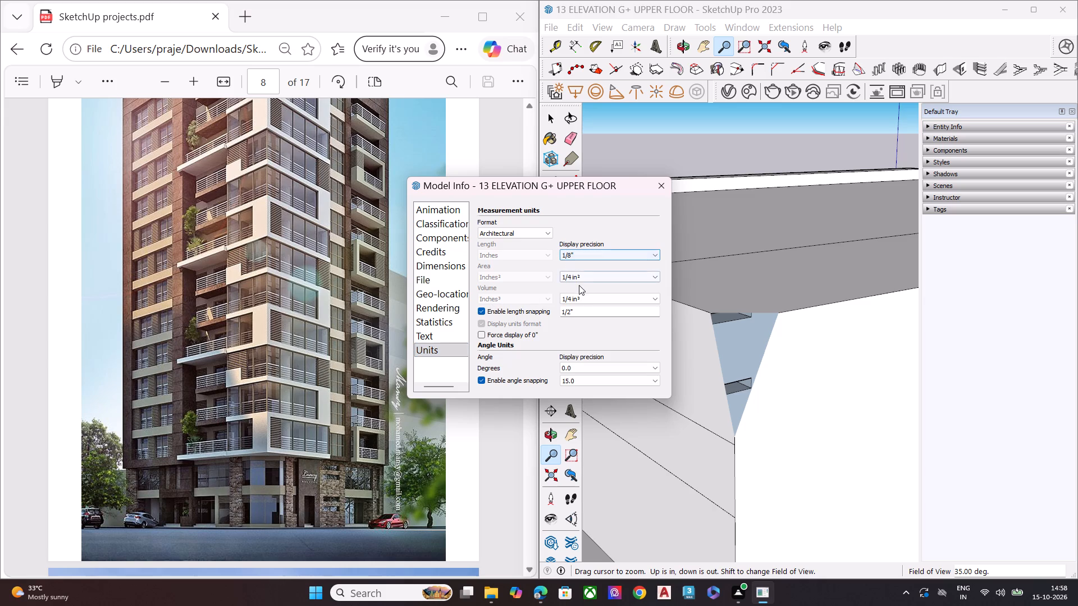
click(578, 281)
click(584, 276)
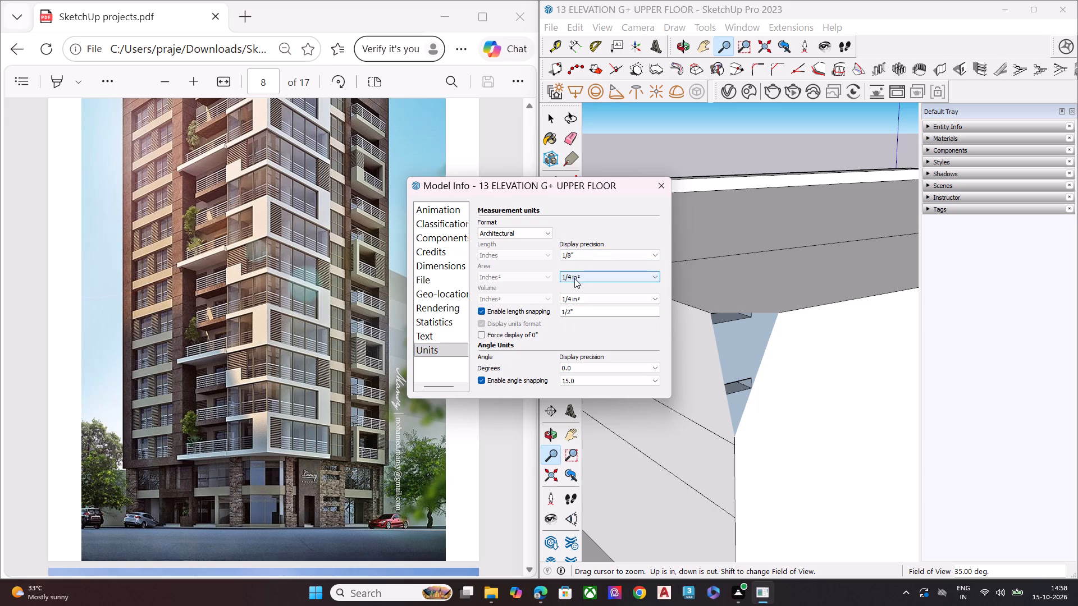
click(510, 283)
click(486, 312)
click(484, 312)
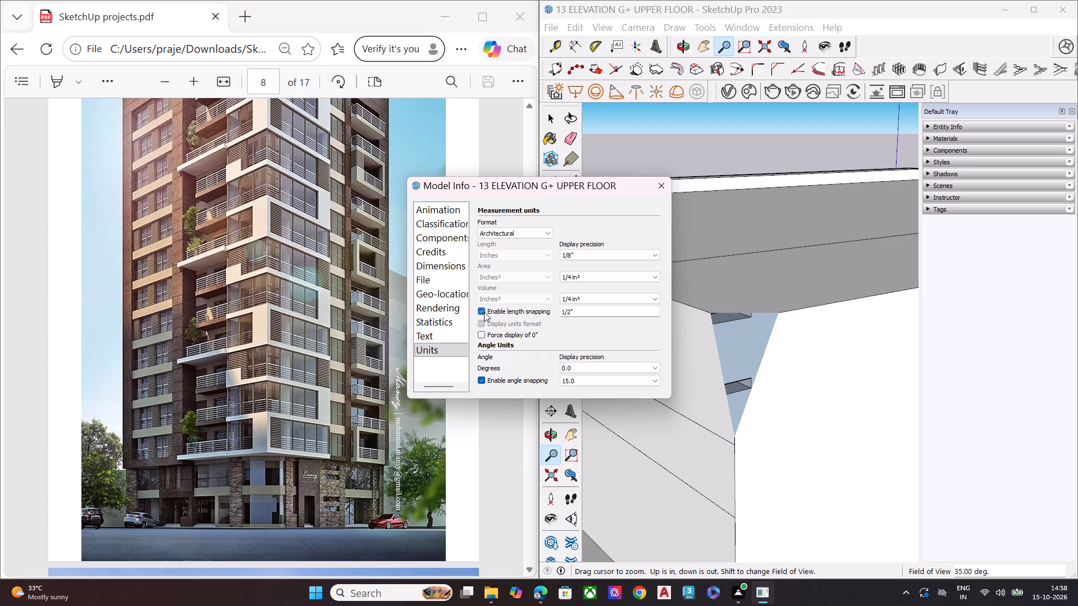
click(535, 233)
click(535, 233)
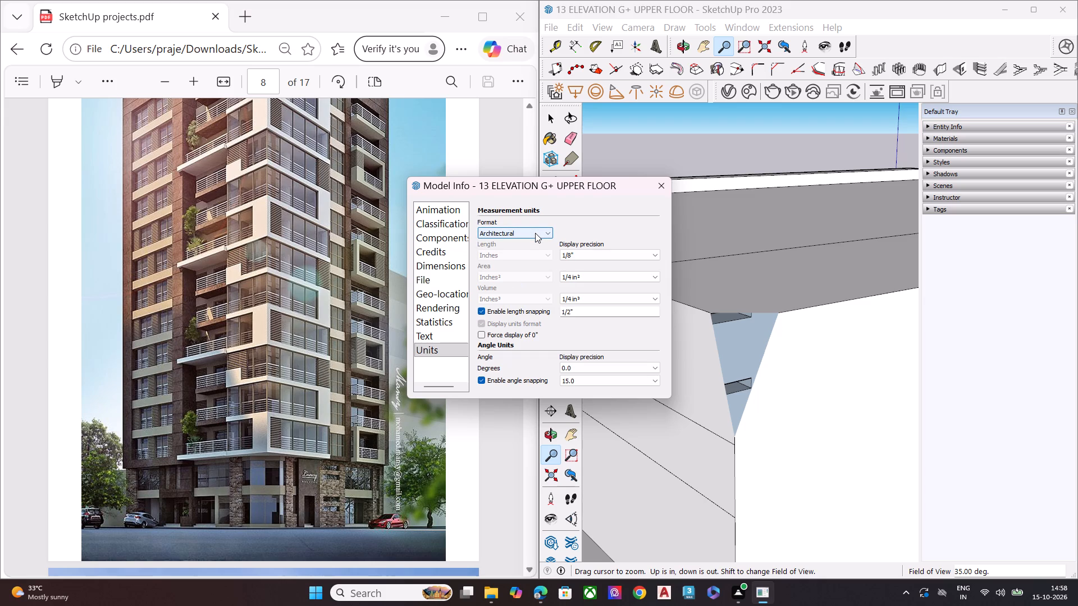
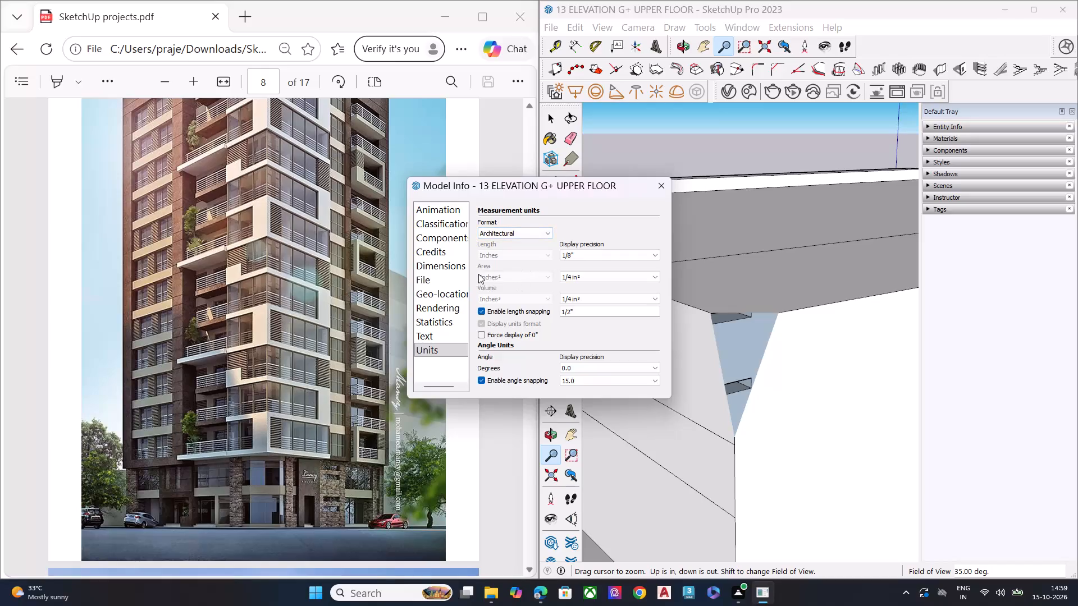
Check the model's length precision options, length snapping, forced zero-inch display, angle precision and angle snapping settings in Model Info.
click(567, 258)
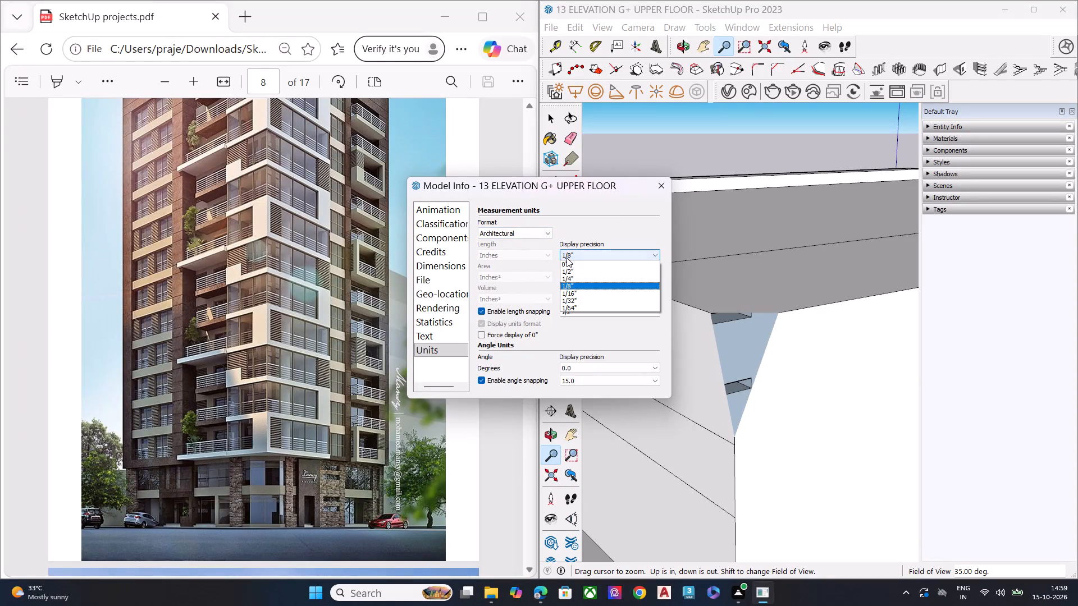
click(567, 258)
click(484, 310)
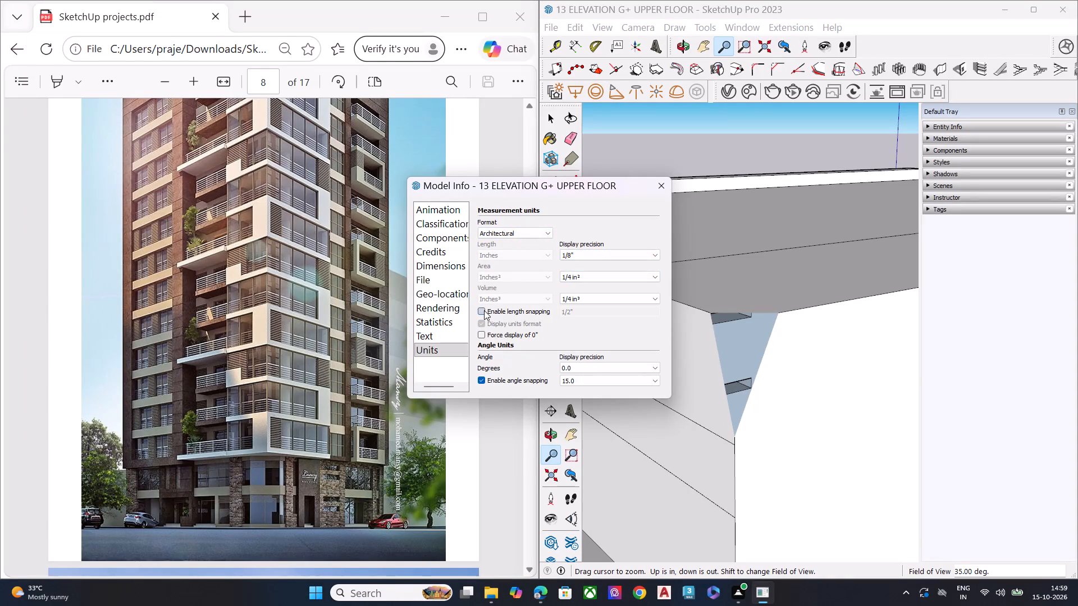
click(484, 310)
click(474, 335)
click(483, 336)
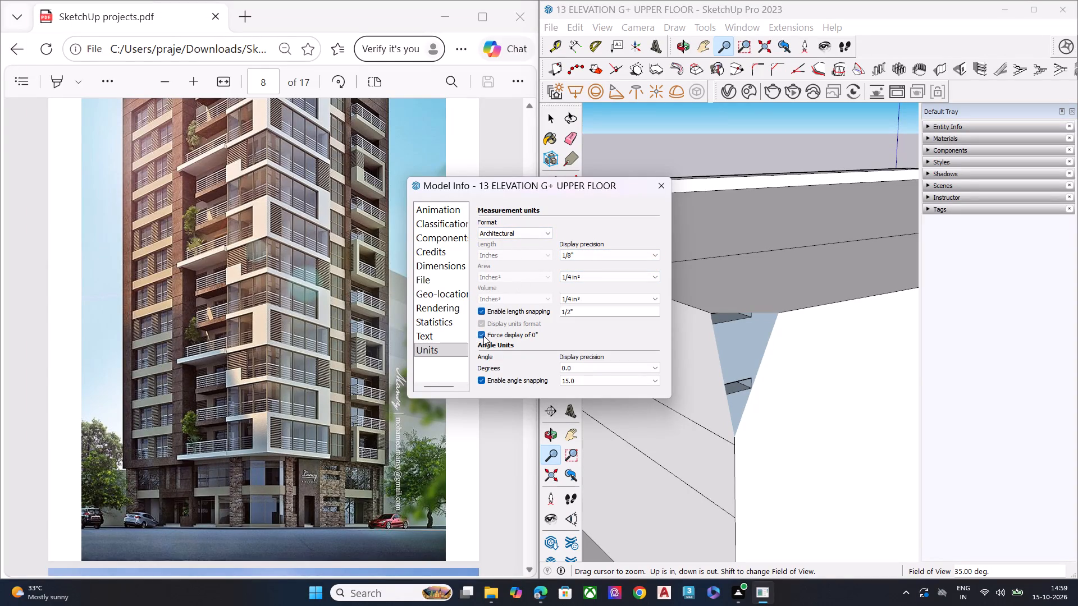
click(483, 336)
click(565, 365)
click(577, 371)
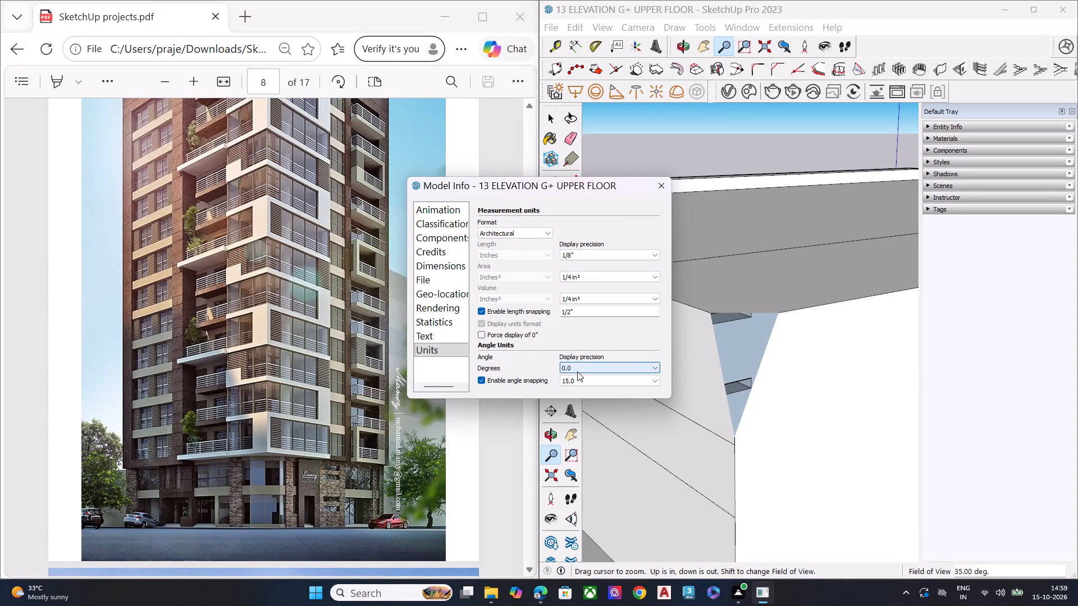
click(579, 378)
click(578, 378)
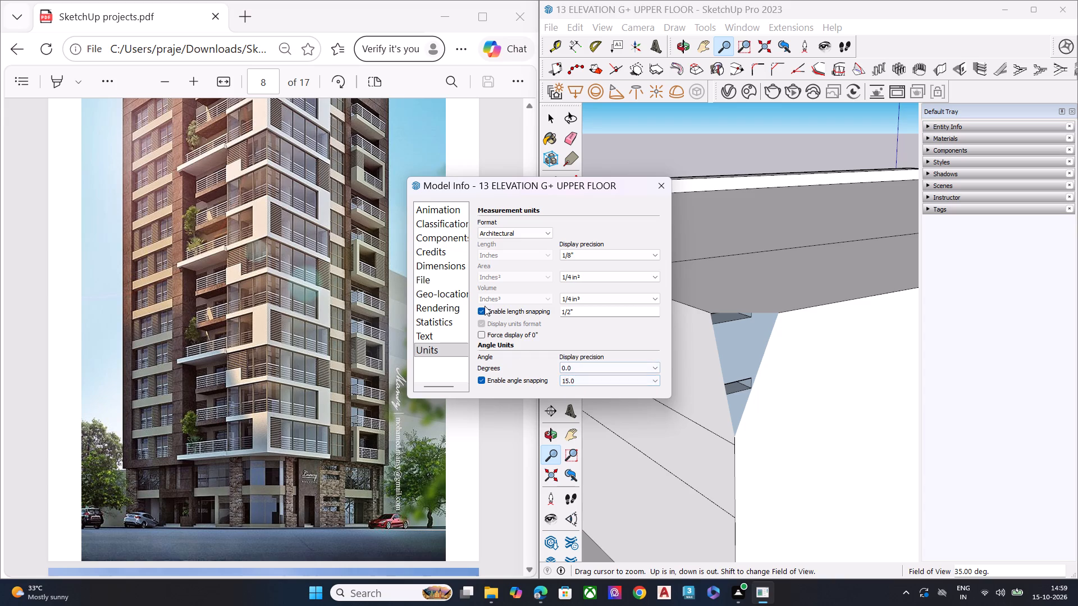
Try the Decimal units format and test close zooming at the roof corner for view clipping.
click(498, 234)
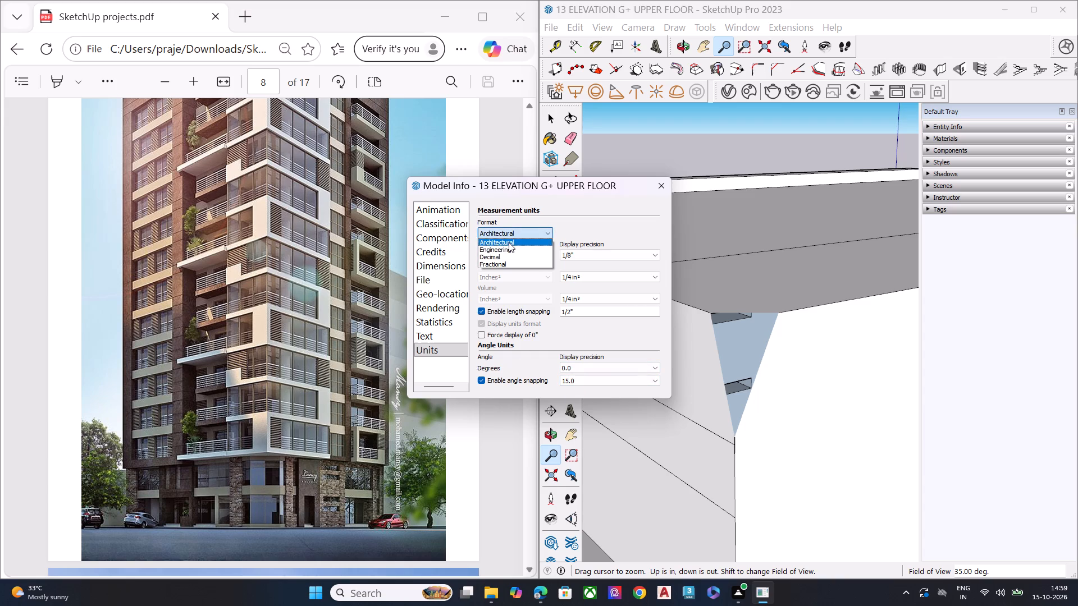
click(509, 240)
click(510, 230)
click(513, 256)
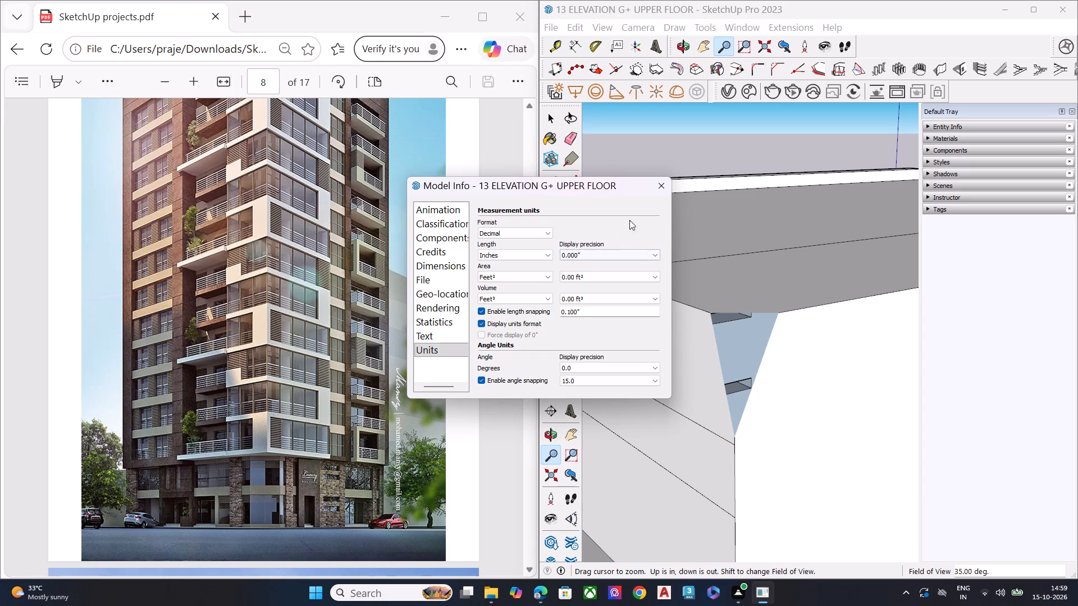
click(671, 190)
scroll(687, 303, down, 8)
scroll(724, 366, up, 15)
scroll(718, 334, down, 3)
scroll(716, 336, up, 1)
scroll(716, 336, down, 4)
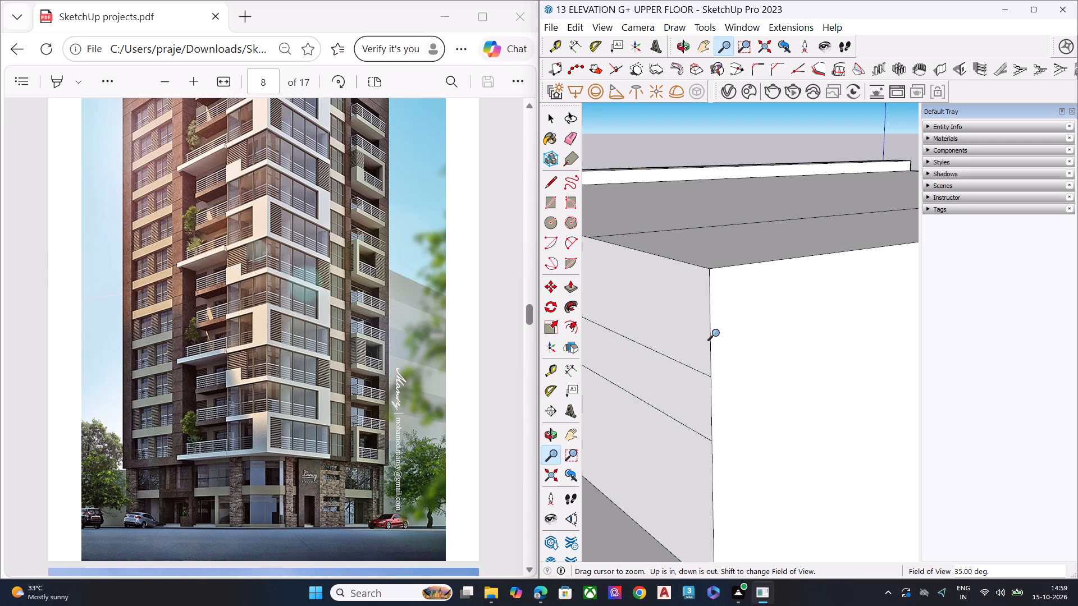
In Model Info, turn off the units format display and set the units to Architectural with 1/2" length precision.
click(736, 26)
click(782, 99)
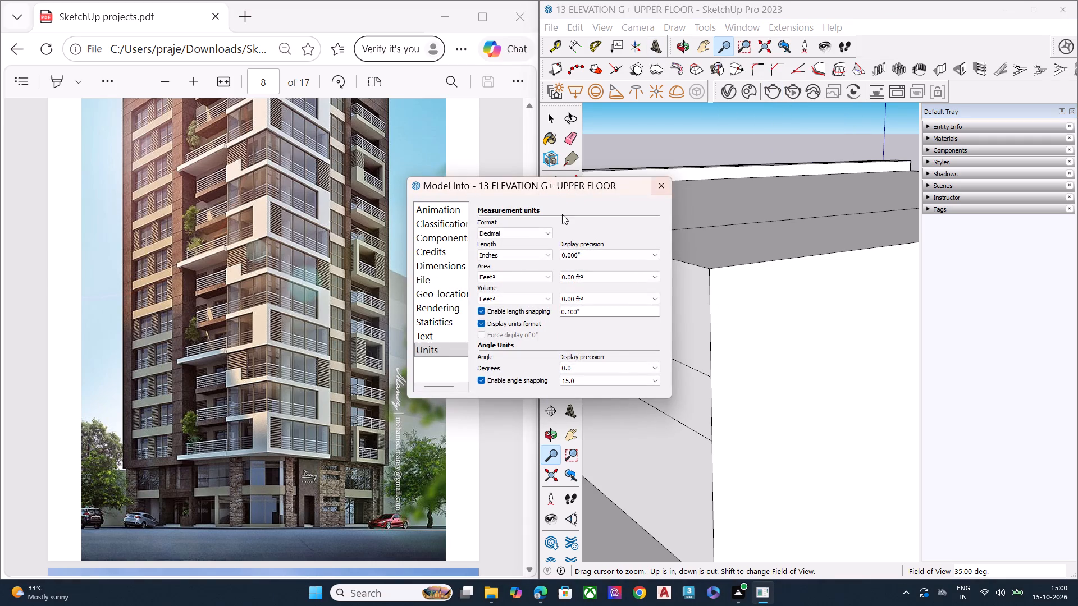
click(537, 232)
click(537, 236)
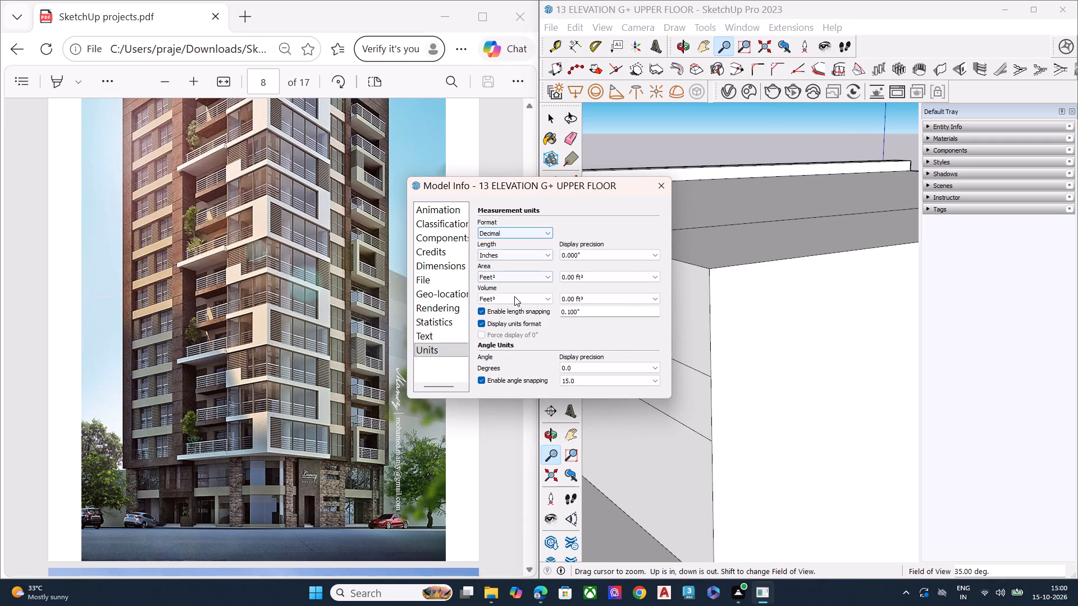
click(479, 310)
click(482, 318)
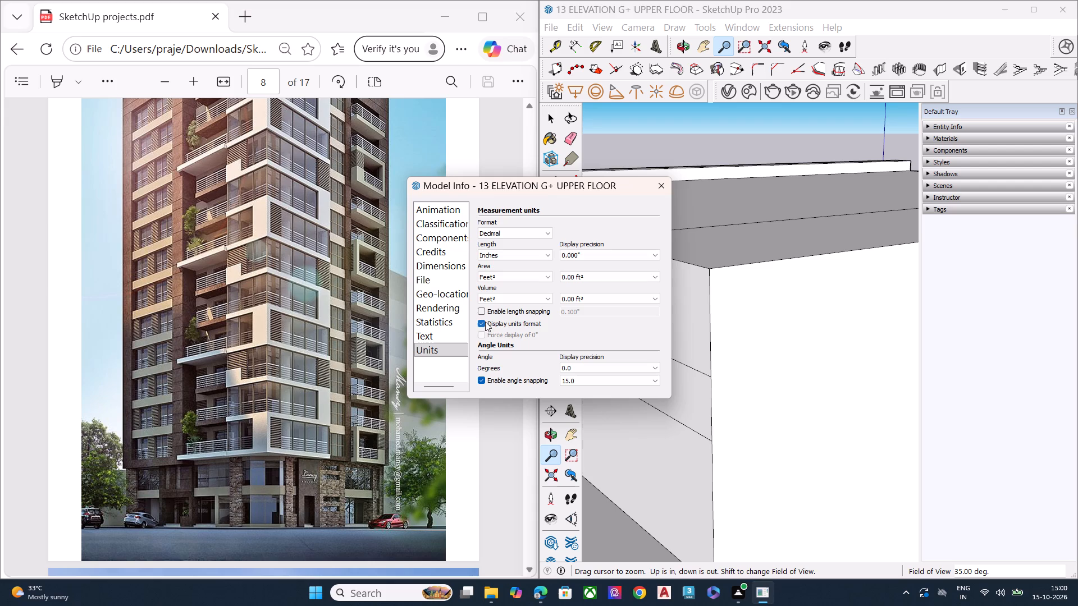
click(483, 323)
click(482, 309)
click(507, 236)
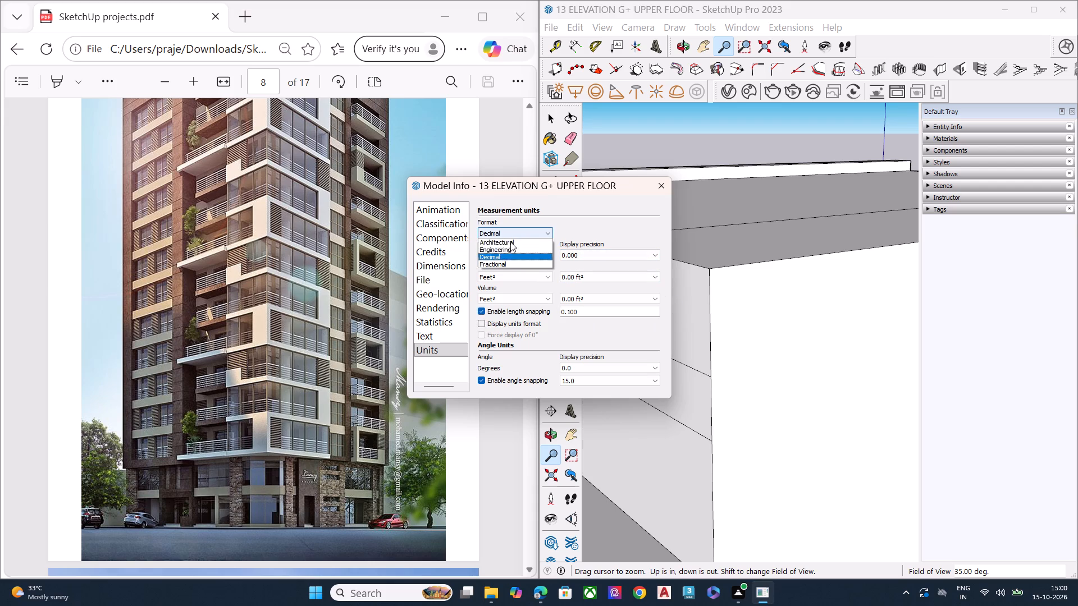
click(523, 242)
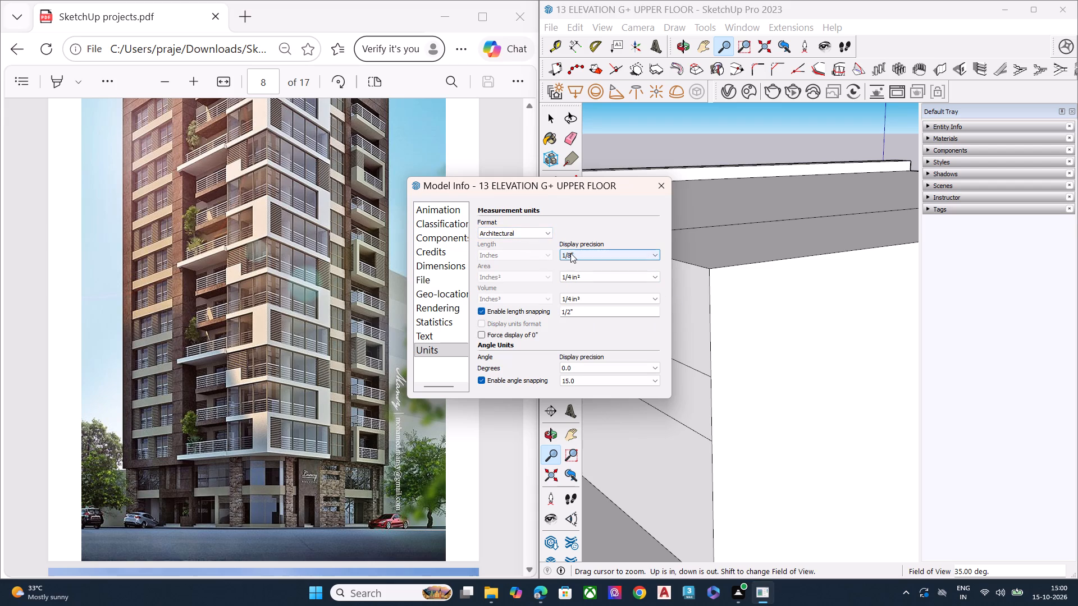
click(572, 254)
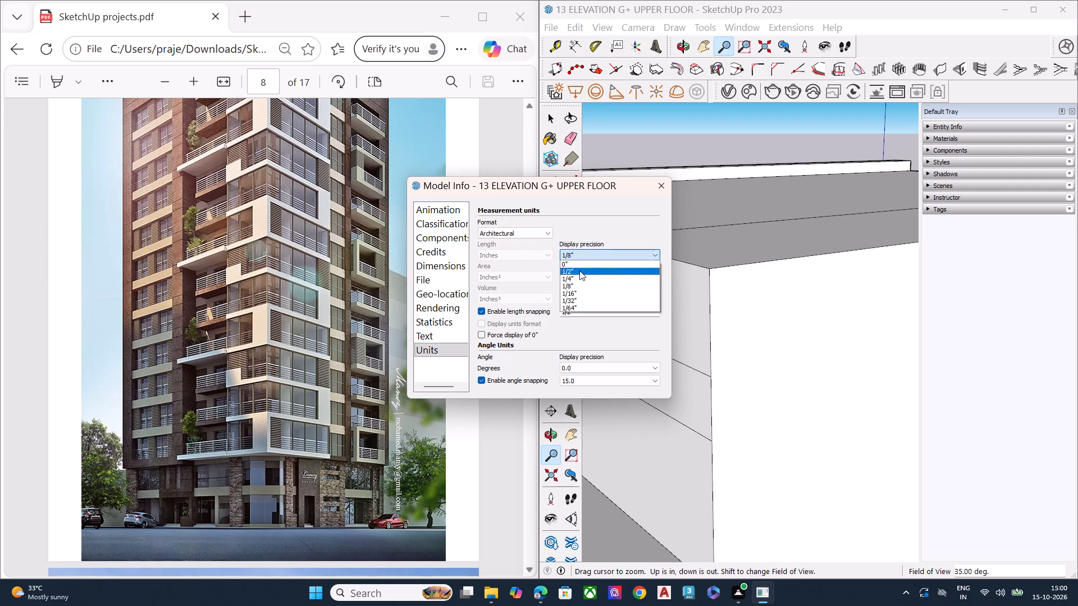
click(581, 274)
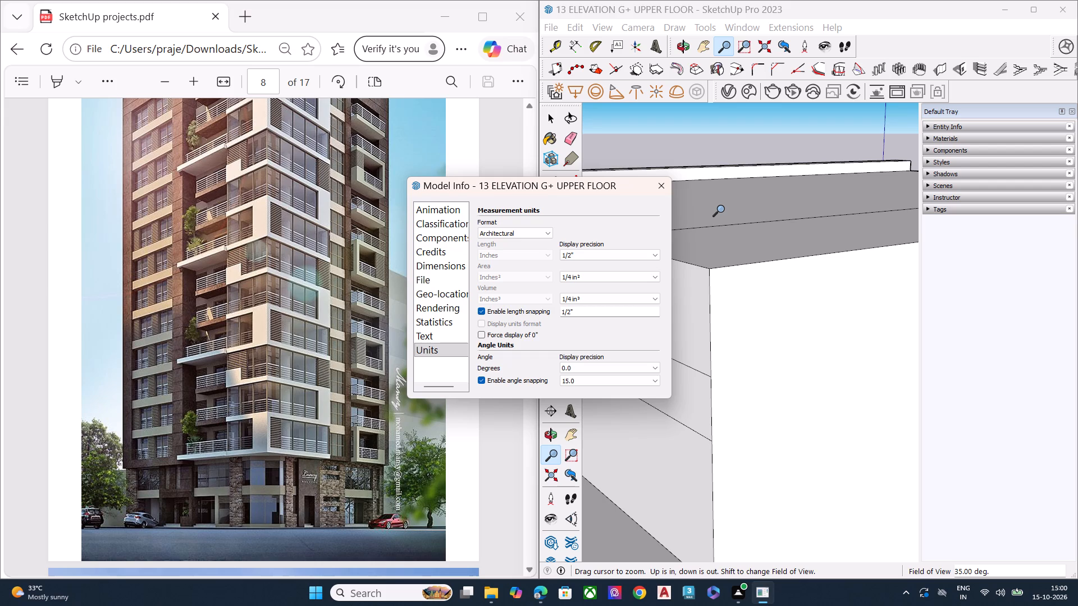
click(669, 183)
Zoom in and out at the roof corner above the balcony slabs to recheck the view clipping.
scroll(674, 192, down, 9)
scroll(711, 251, up, 1)
scroll(711, 251, down, 1)
scroll(711, 251, up, 1)
scroll(711, 251, down, 6)
key(space)
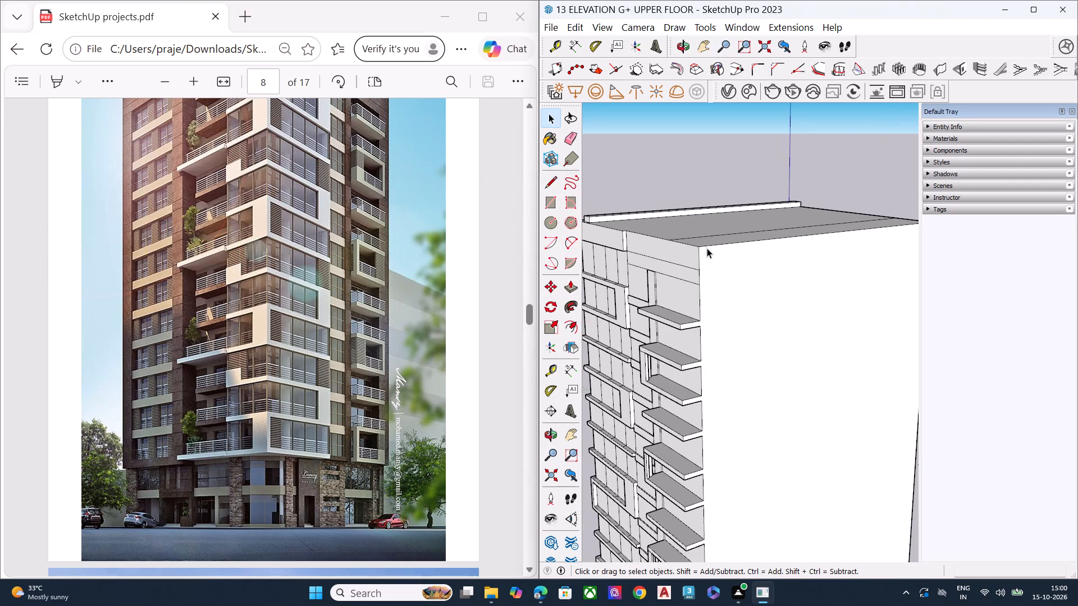
Zoom to the model extents and orbit around the axes origin to examine how far the model reaches.
key(shift+z)
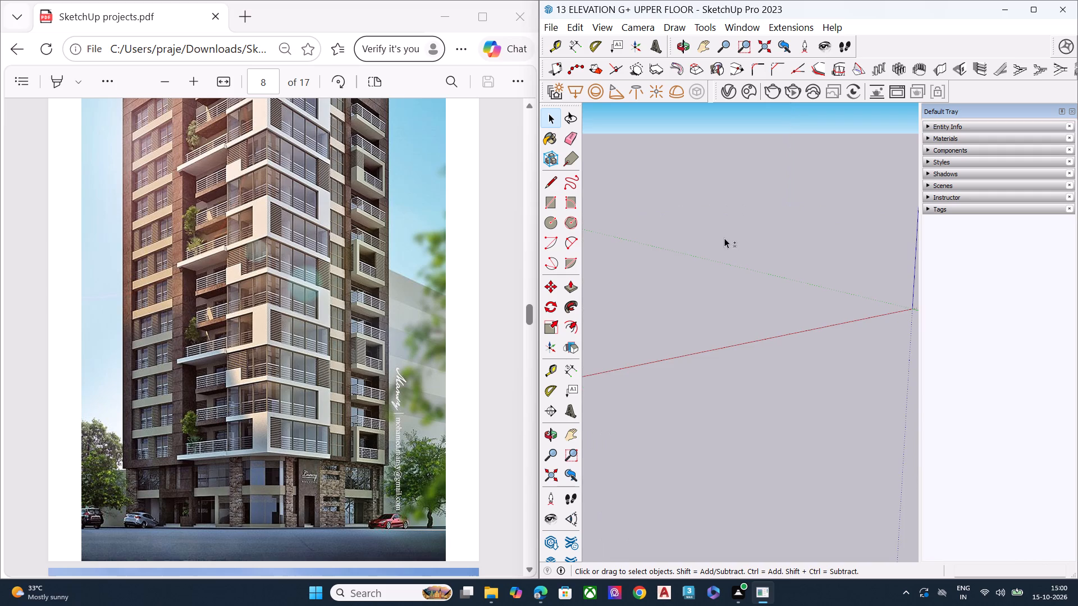
scroll(718, 233, down, 2)
scroll(718, 233, up, 1)
scroll(718, 233, down, 10)
middle_drag(724, 310, 802, 407)
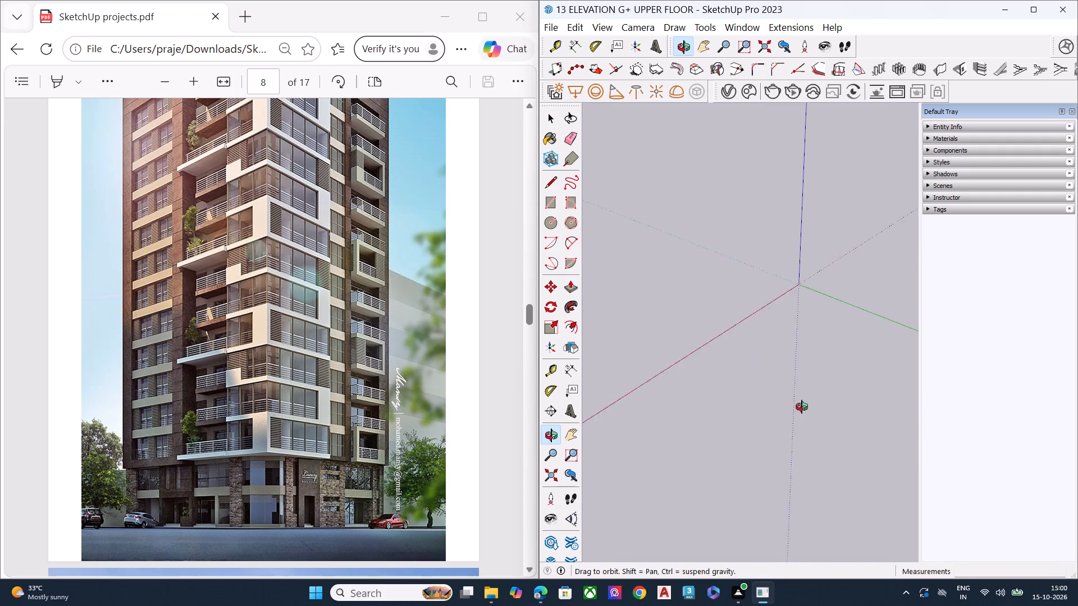
middle_drag(802, 407, 830, 299)
scroll(841, 310, up, 15)
scroll(778, 276, up, 12)
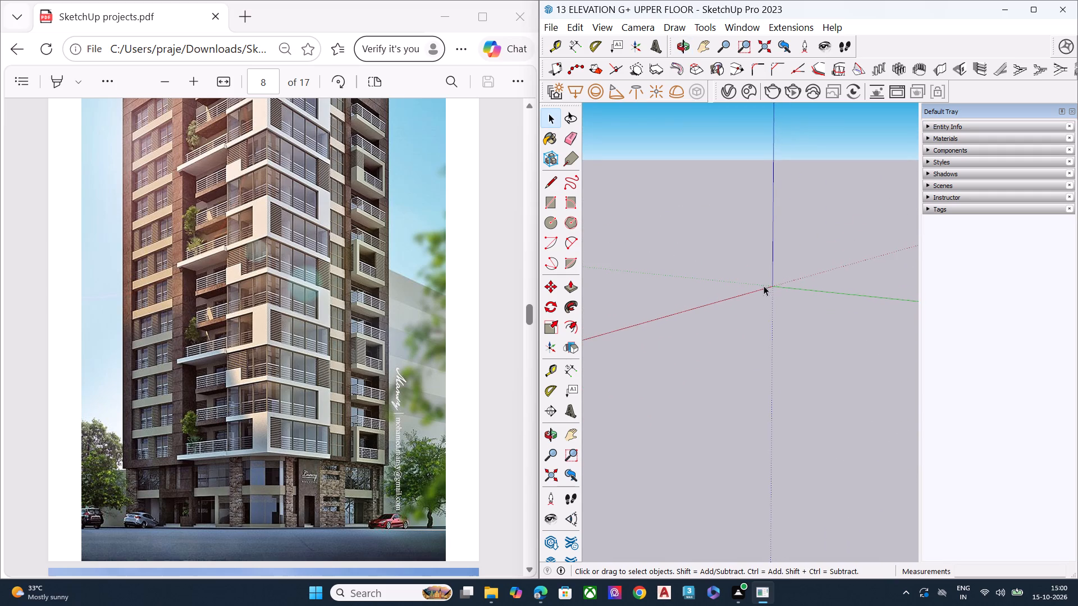
scroll(765, 284, up, 13)
scroll(758, 279, down, 5)
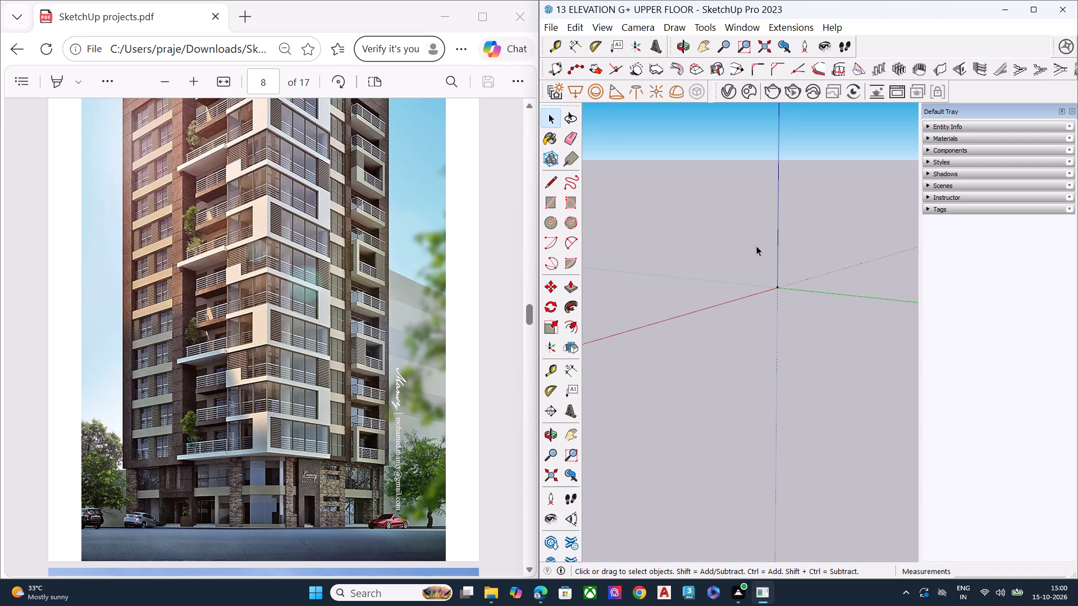
scroll(756, 246, down, 7)
middle_drag(778, 302, 765, 457)
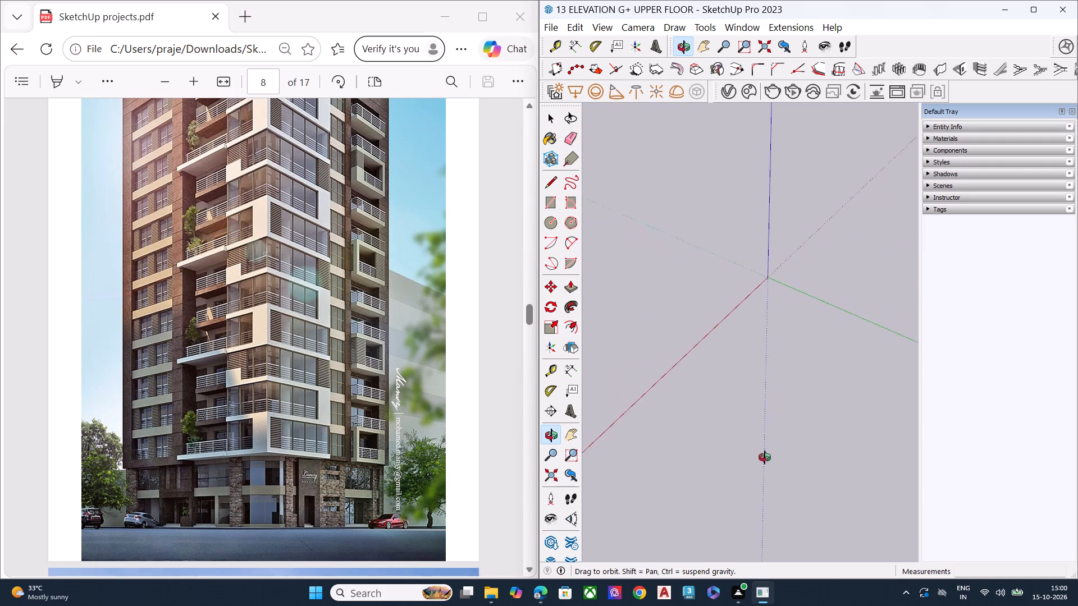
middle_drag(765, 457, 585, 438)
scroll(887, 249, down, 8)
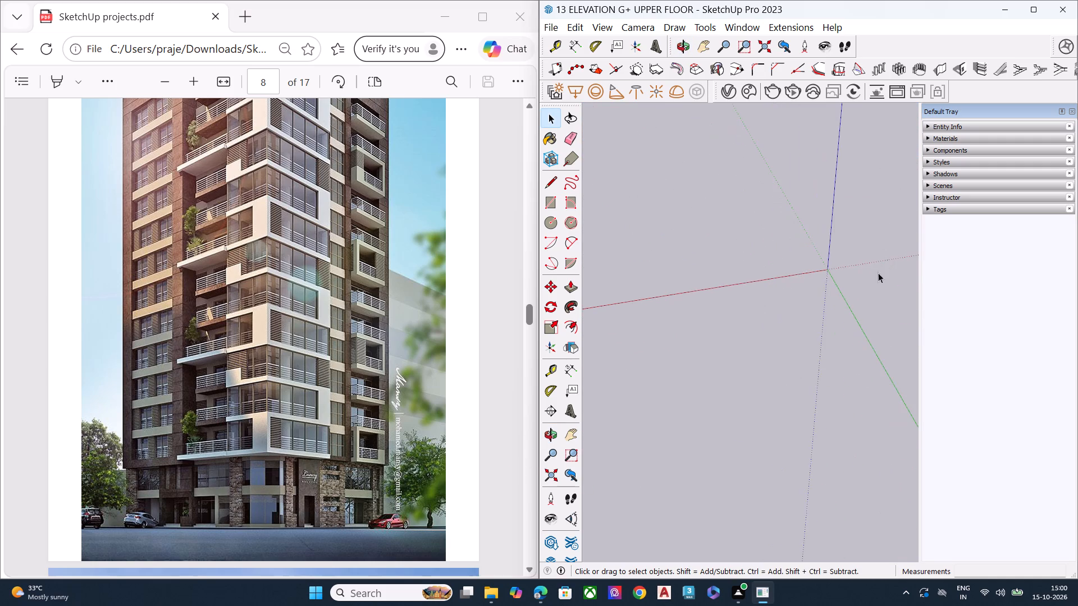
scroll(856, 284, up, 5)
scroll(837, 283, down, 1)
scroll(833, 282, up, 20)
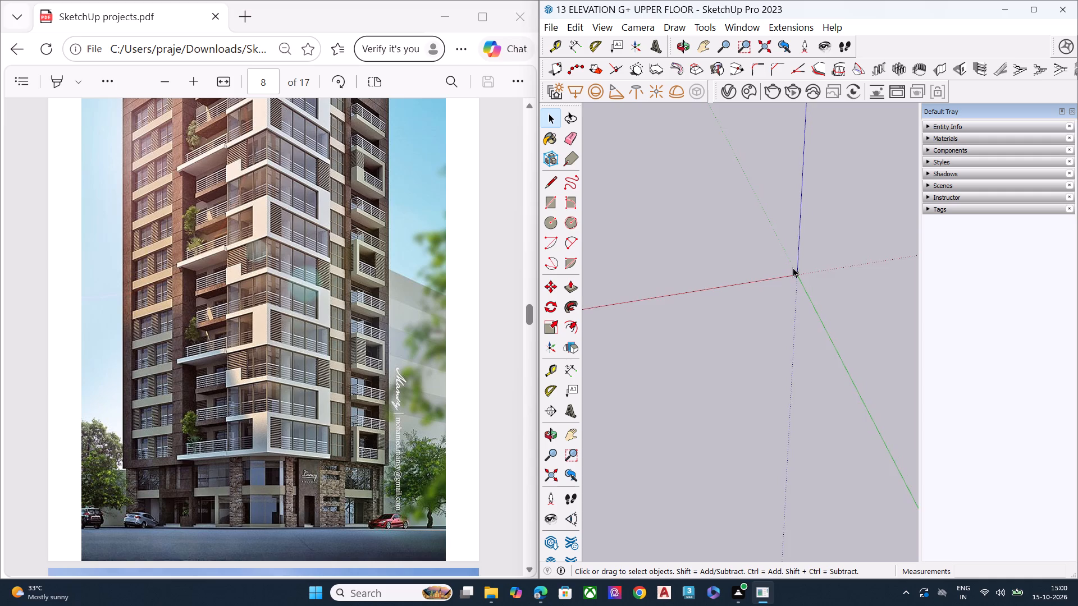
scroll(793, 268, up, 2)
scroll(771, 264, down, 5)
scroll(768, 263, up, 2)
scroll(768, 263, down, 9)
scroll(770, 263, up, 1)
scroll(770, 263, down, 12)
Maximize the modelling window, orbit around the axes origin and zoom back in until the building can be examined.
click(1038, 13)
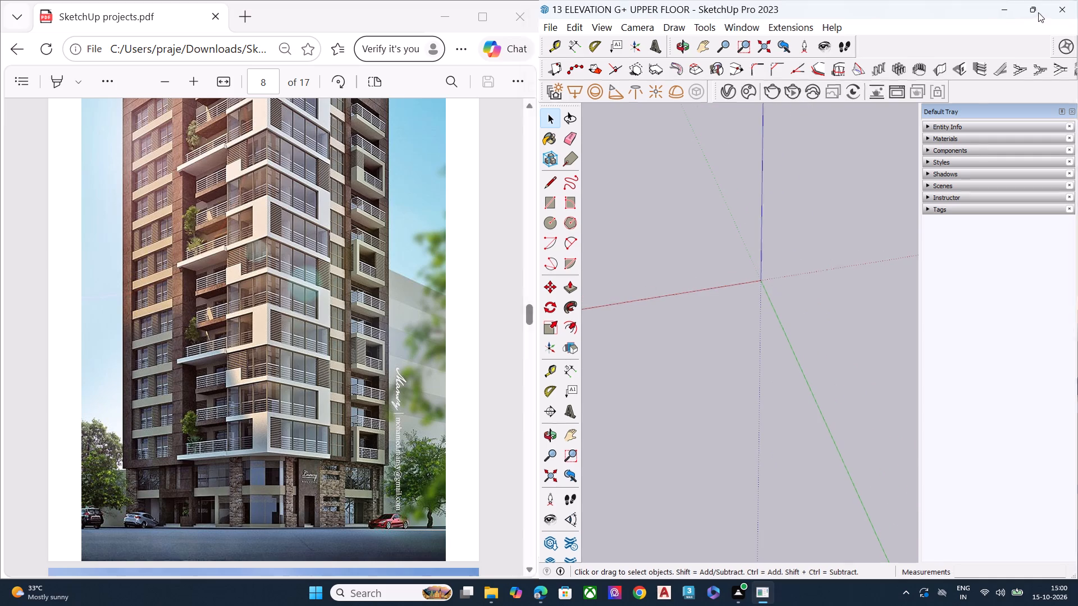
scroll(593, 310, down, 1)
scroll(518, 343, down, 6)
scroll(476, 248, up, 3)
middle_drag(490, 230, 575, 157)
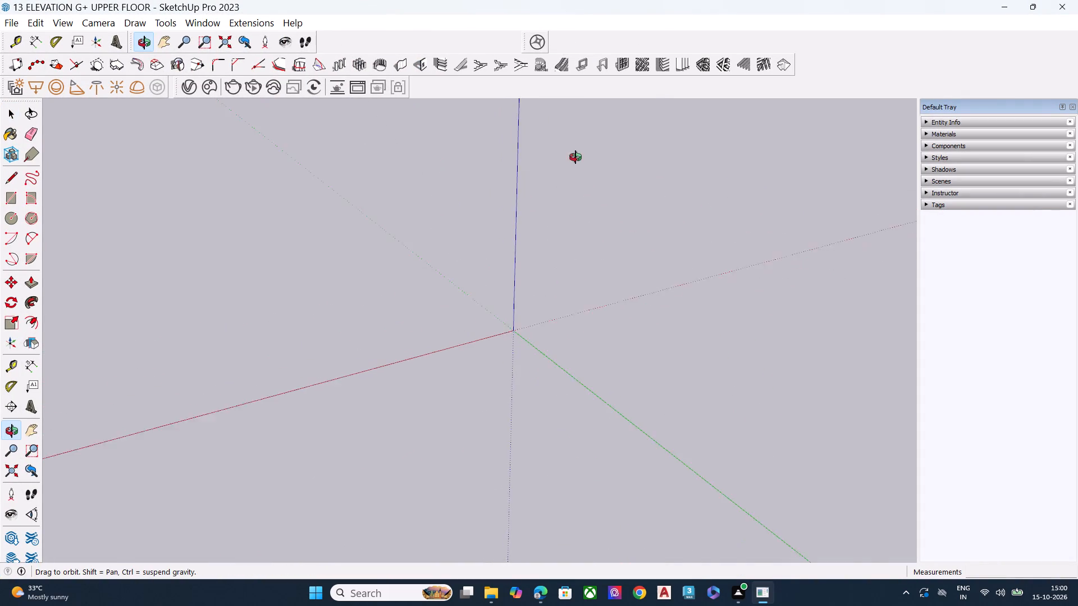
middle_drag(575, 157, 848, 74)
scroll(834, 89, up, 1)
middle_drag(539, 286, 550, 342)
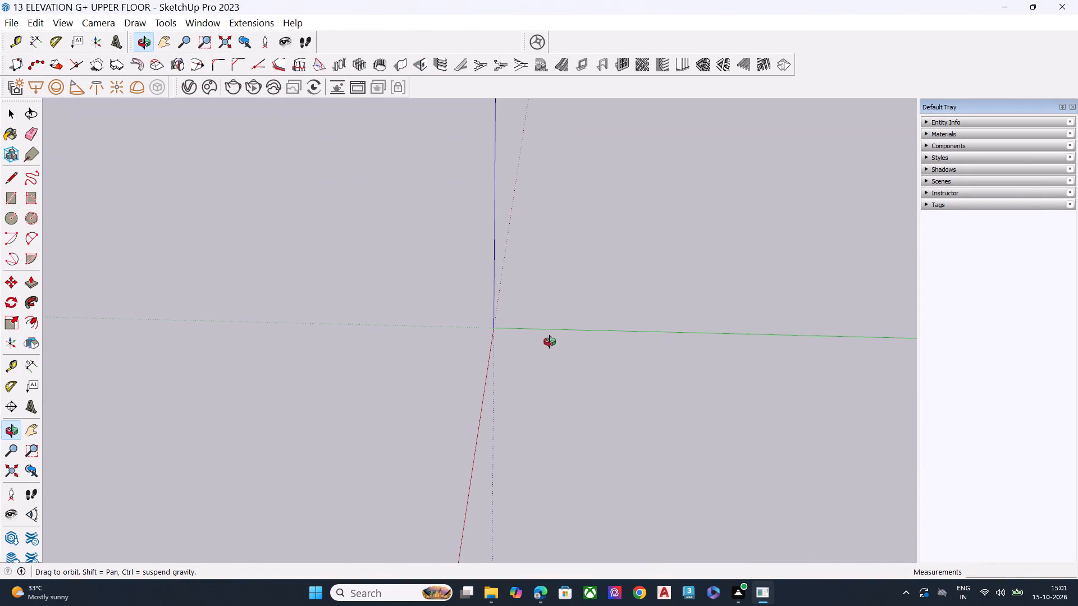
middle_drag(550, 342, 550, 342)
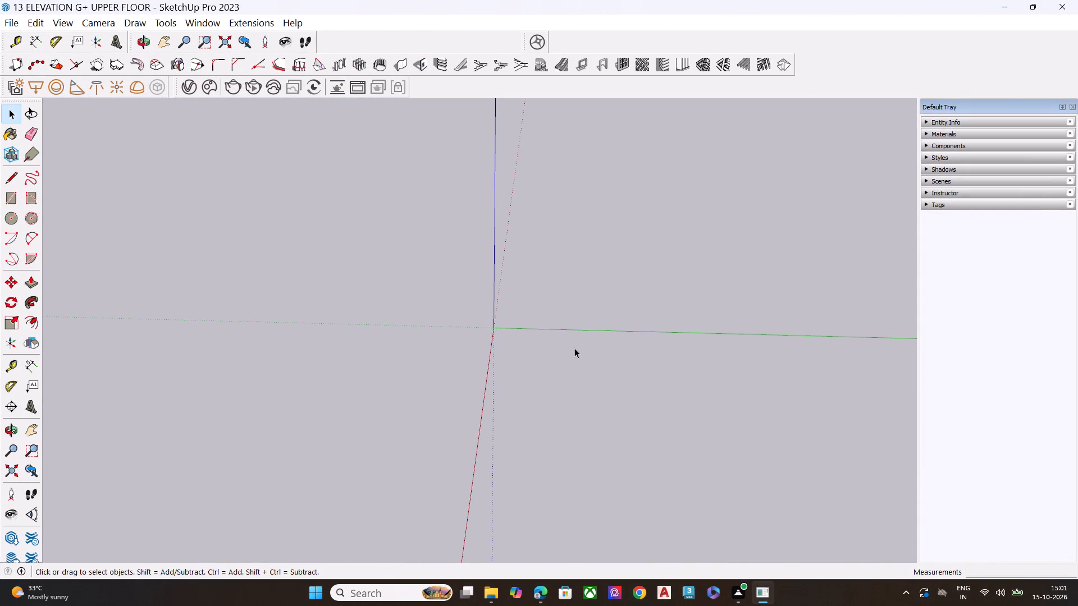
scroll(578, 229, up, 8)
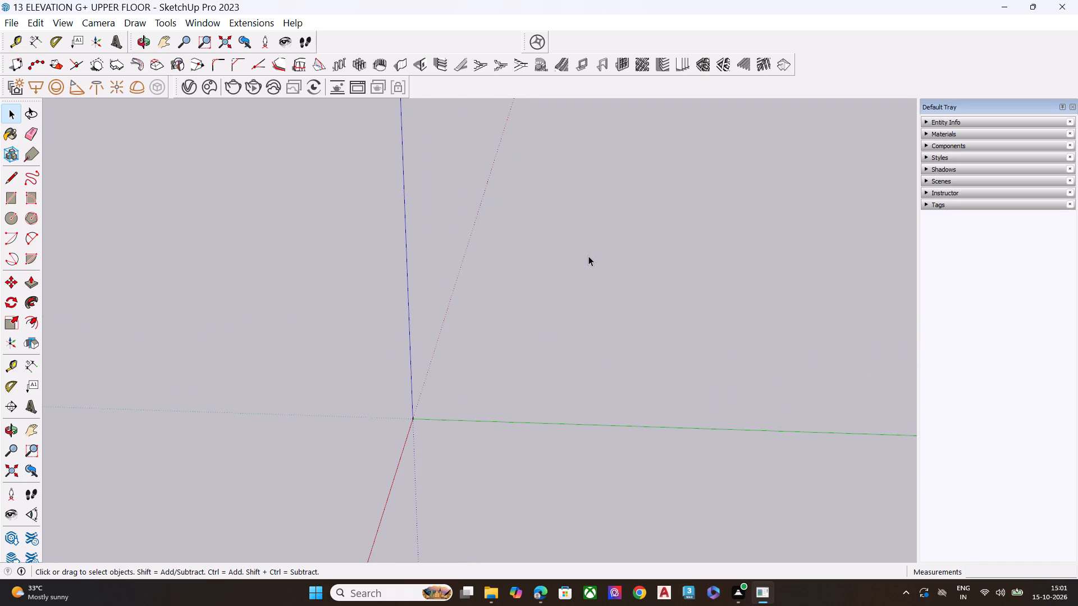
key(F3)
scroll(407, 417, up, 10)
scroll(415, 430, down, 1)
scroll(415, 430, up, 7)
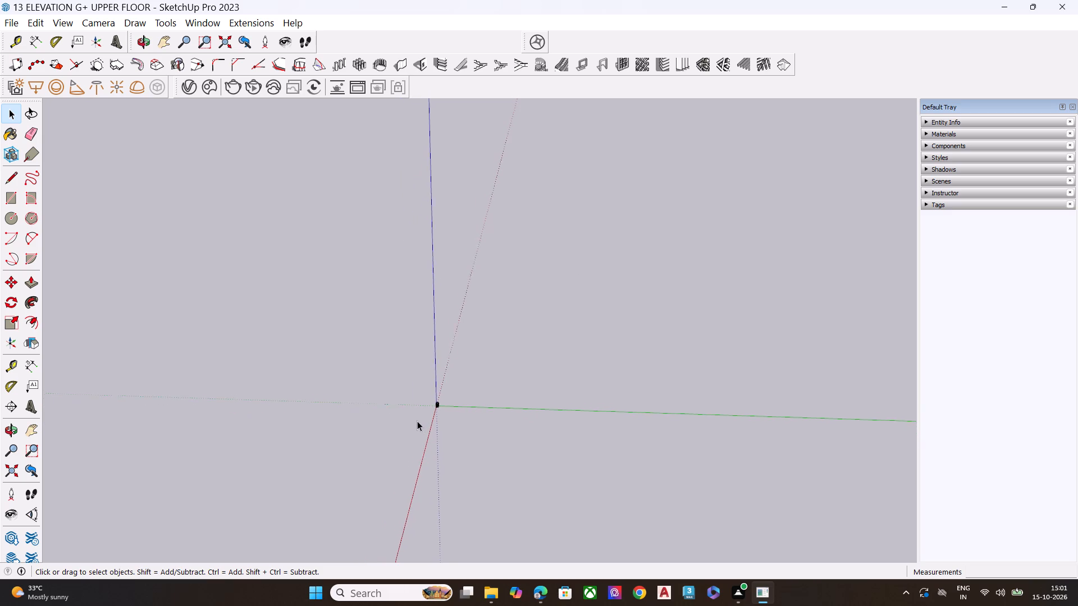
scroll(417, 421, up, 5)
scroll(472, 451, up, 5)
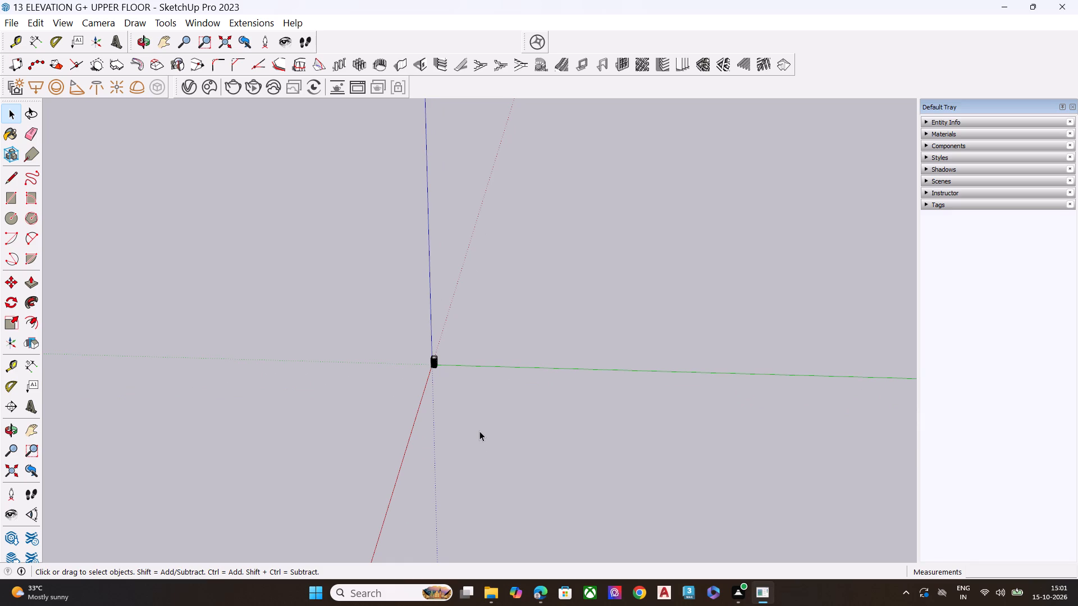
scroll(481, 431, up, 6)
scroll(408, 342, up, 10)
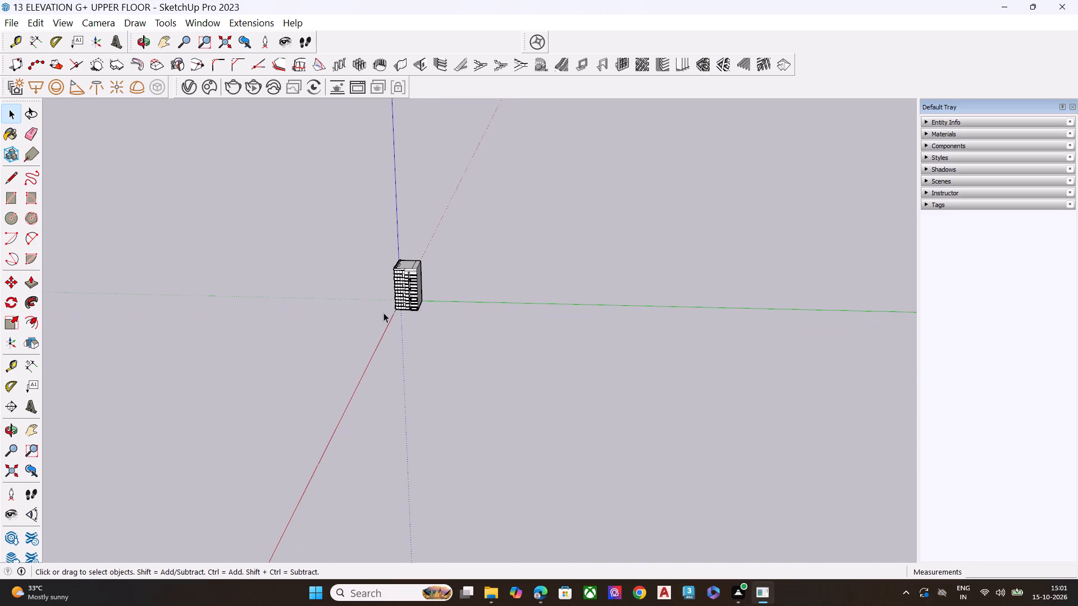
scroll(368, 291, up, 6)
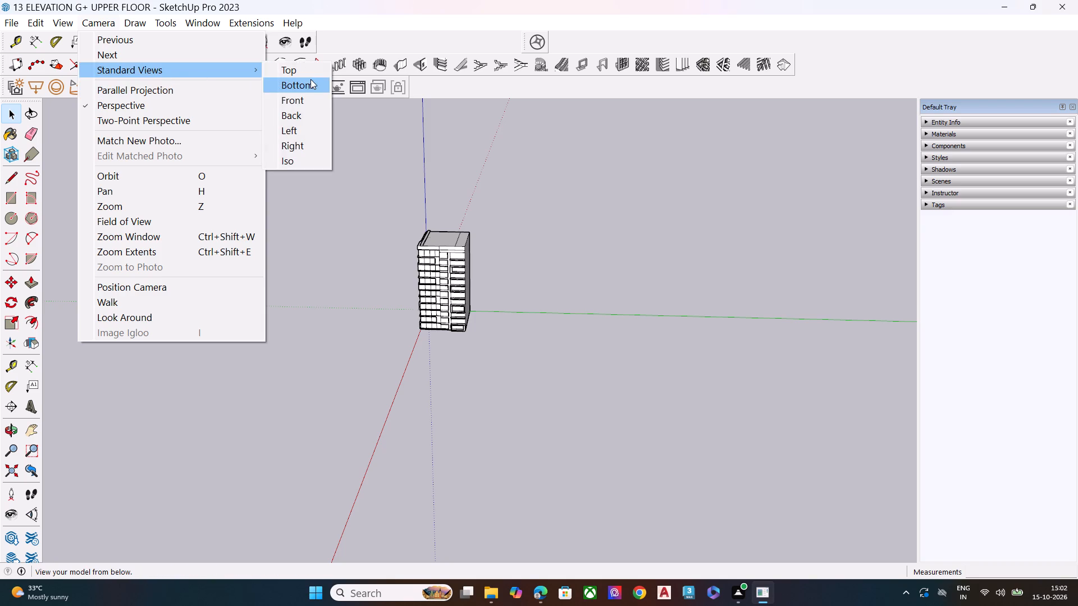
Switch the camera to the standard Iso view.
click(302, 160)
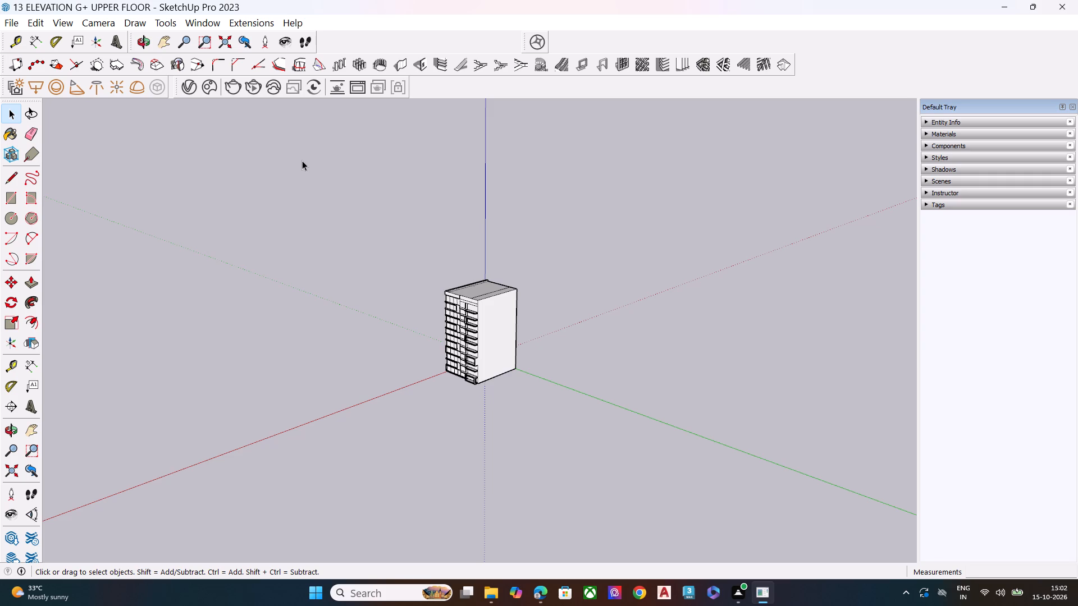
Zoom to the model extents, then zoom back in on the building to examine how far the model reaches.
key(shift+z)
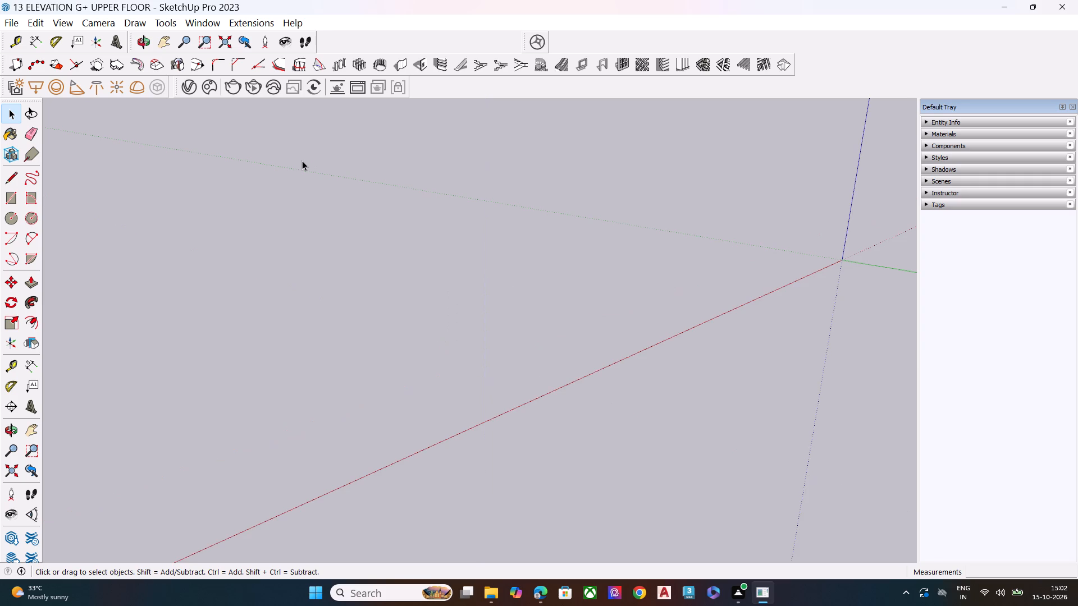
scroll(865, 269, up, 2)
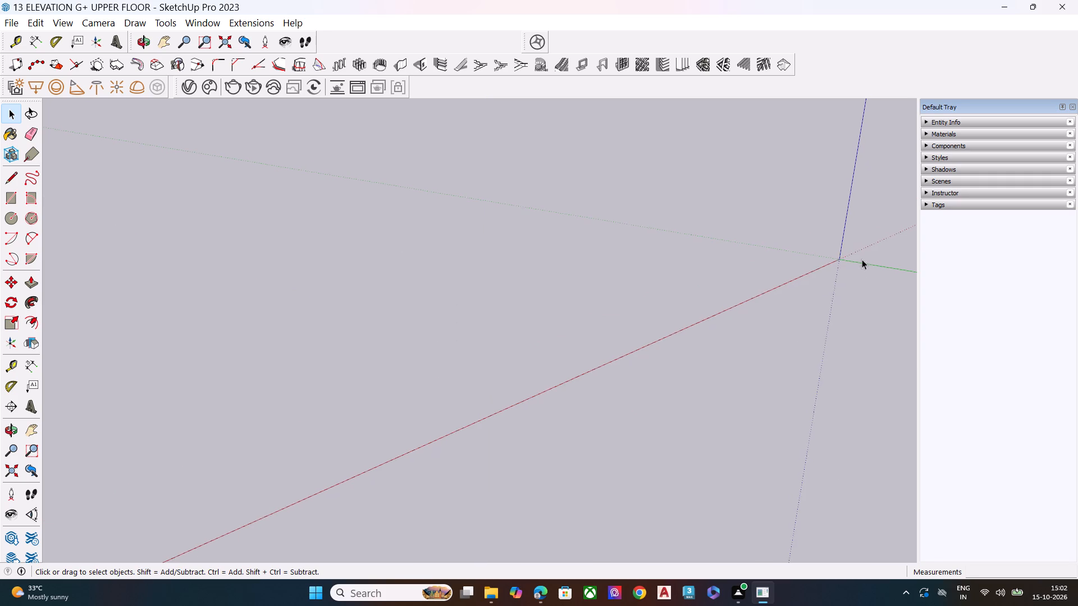
scroll(862, 259, up, 17)
scroll(828, 244, up, 6)
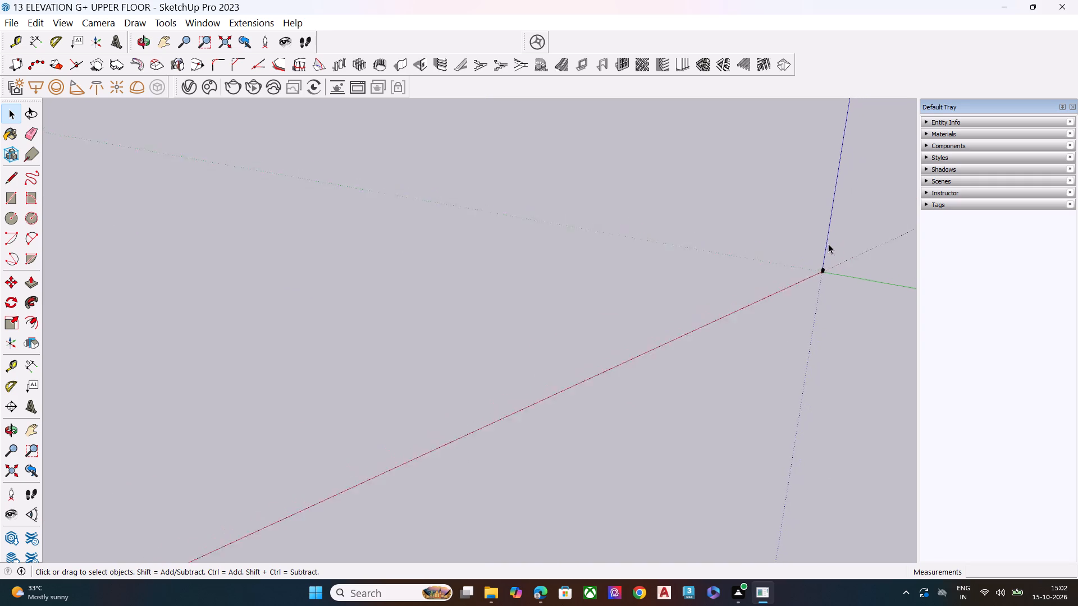
scroll(828, 244, up, 19)
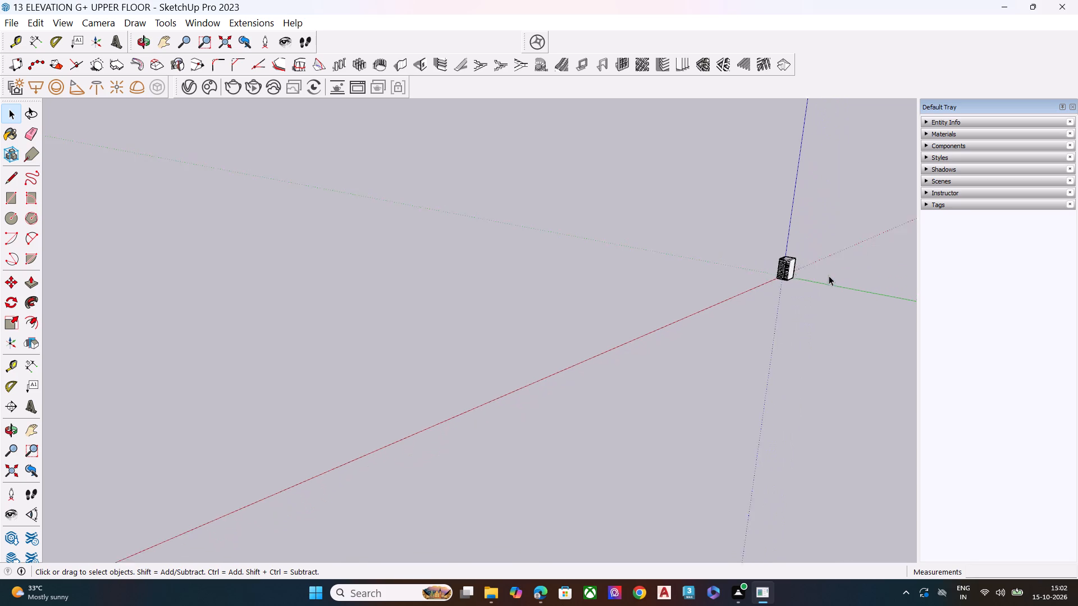
scroll(829, 276, up, 3)
scroll(782, 257, up, 14)
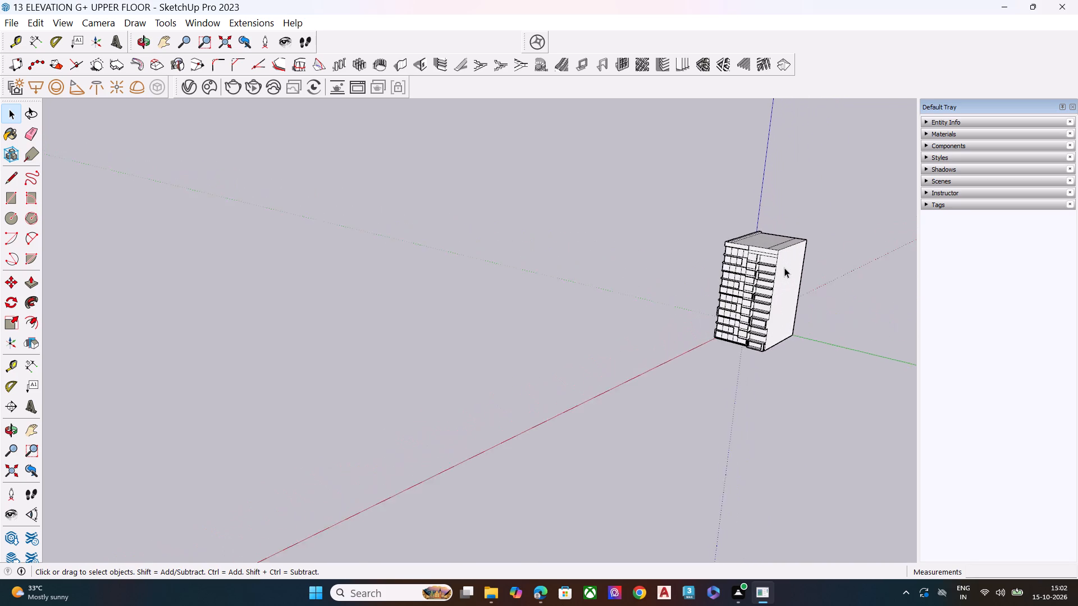
scroll(784, 268, up, 10)
middle_drag(776, 249, 757, 266)
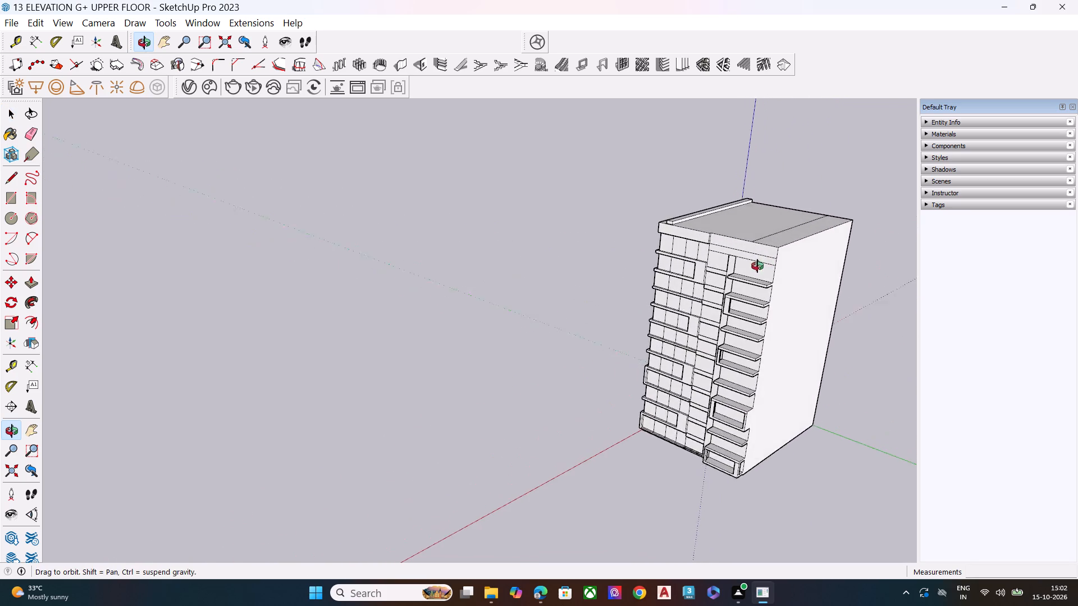
middle_drag(757, 266, 750, 271)
Zoom in and out at the roof corner above the balcony slabs to recheck the view clipping.
scroll(776, 255, up, 16)
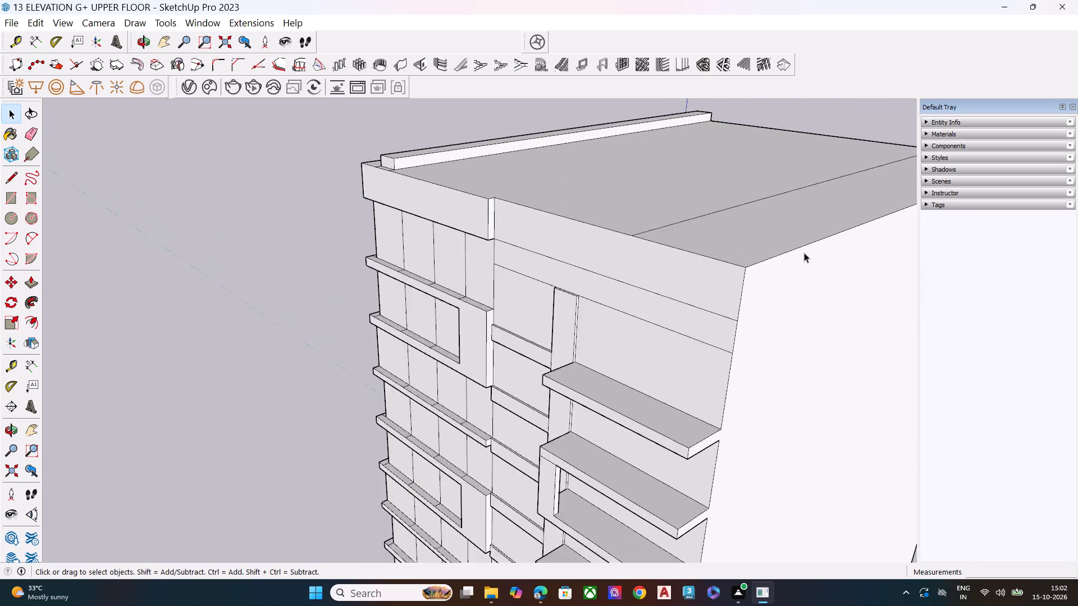
scroll(804, 252, up, 2)
scroll(755, 268, up, 8)
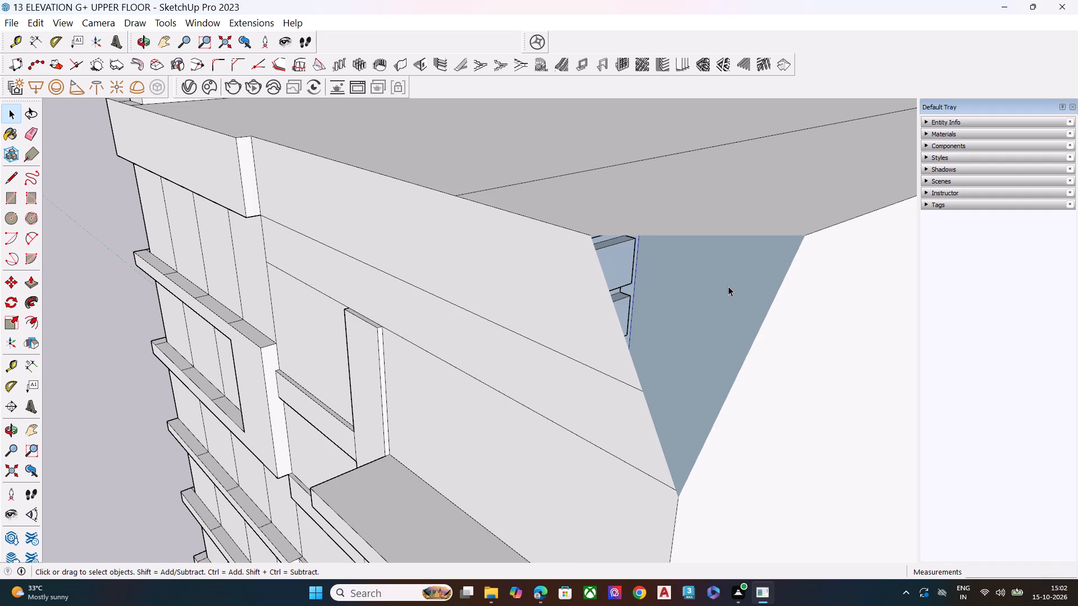
scroll(716, 284, down, 4)
scroll(711, 286, up, 1)
scroll(711, 286, down, 2)
scroll(710, 287, up, 1)
scroll(710, 287, down, 2)
scroll(569, 278, down, 15)
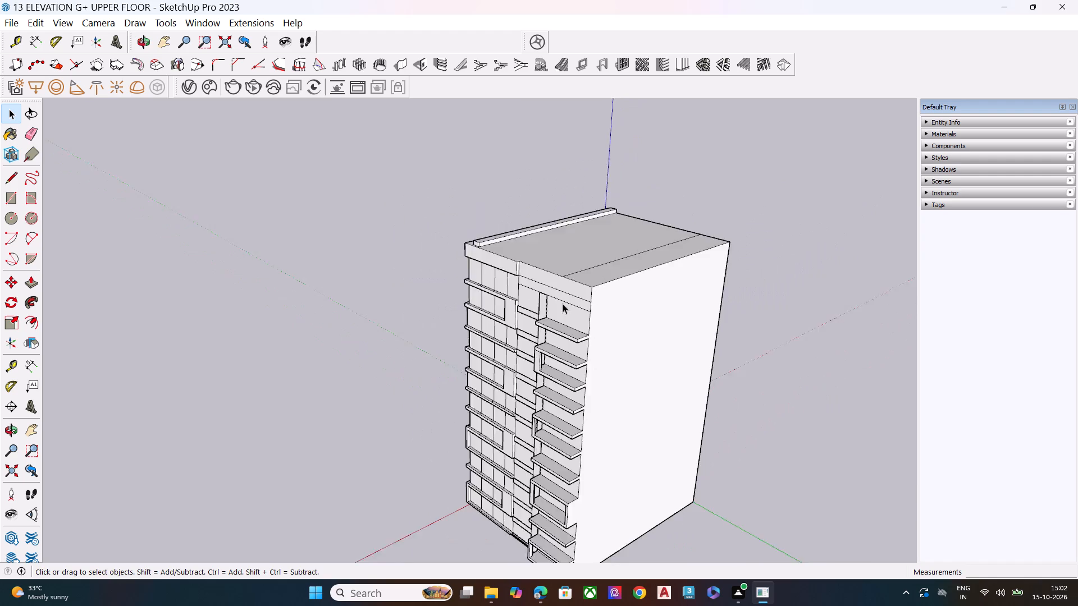
Orbit around the whole building to examine its facades and surroundings from the other sides.
scroll(563, 304, down, 3)
middle_drag(565, 345, 1043, 252)
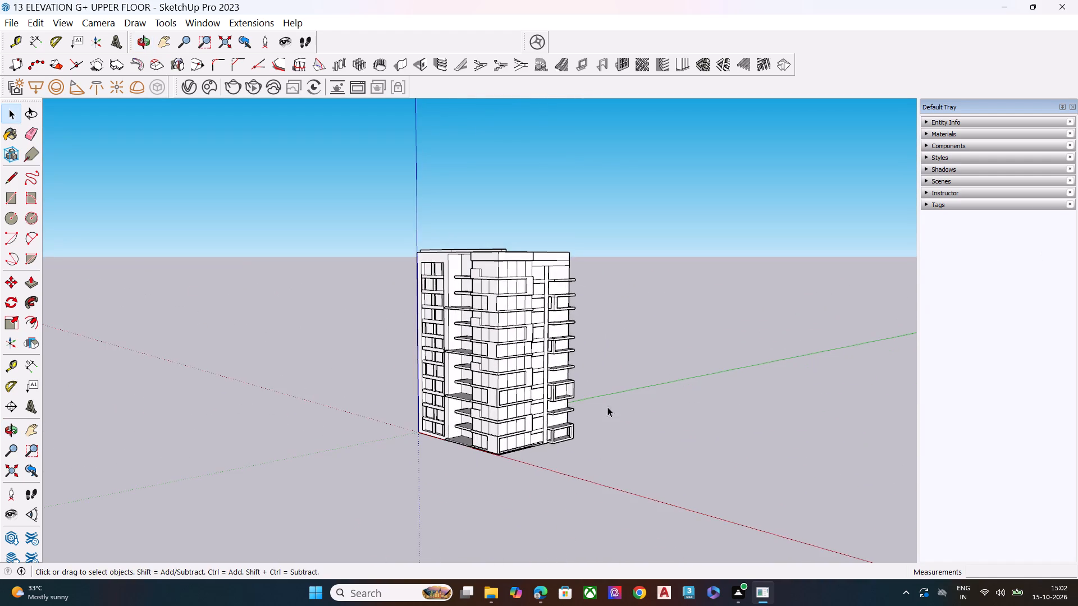
middle_drag(584, 416, 873, 401)
middle_drag(710, 448, 866, 519)
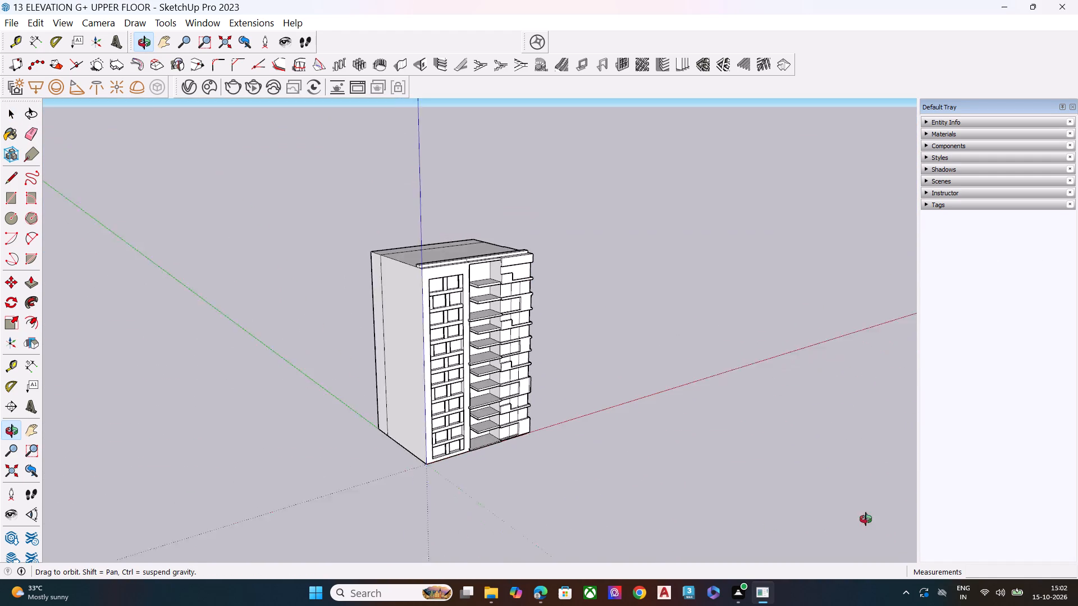
middle_drag(866, 519, 898, 503)
middle_drag(806, 492, 925, 465)
scroll(849, 429, up, 4)
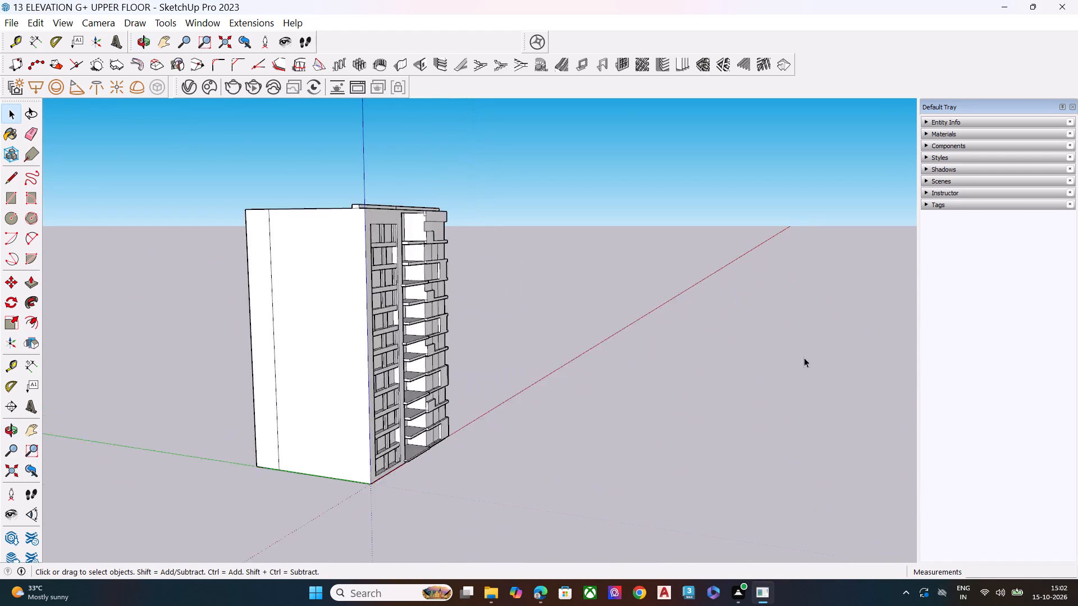
scroll(804, 357, up, 5)
scroll(609, 347, down, 3)
Orbit and zoom around the axes to search the empty space for stray geometry far from the building.
middle_drag(439, 346, 412, 416)
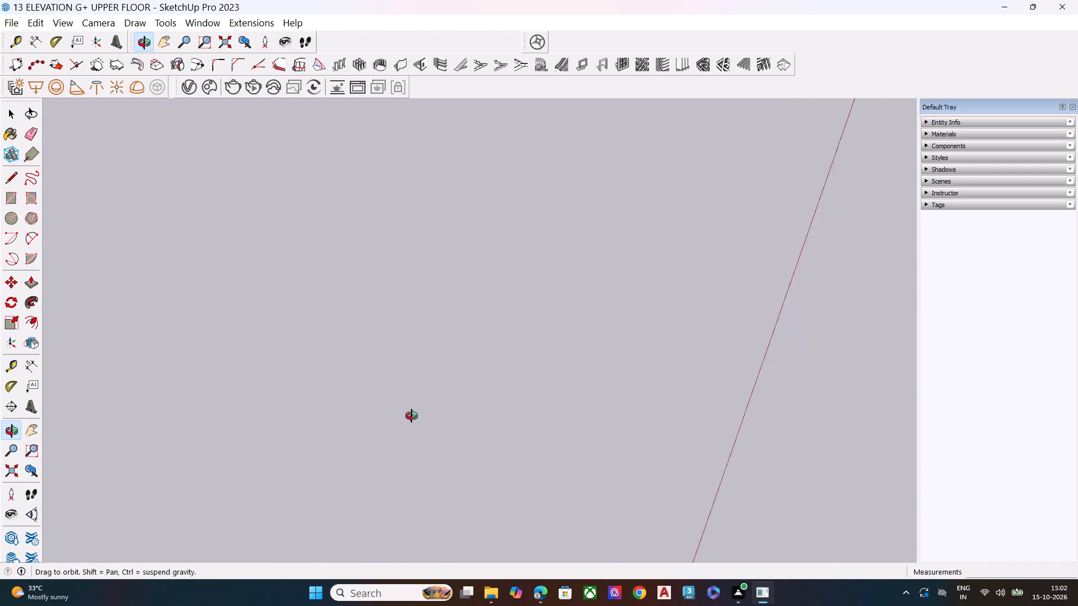
middle_drag(412, 416, 279, 399)
scroll(531, 370, down, 6)
scroll(552, 380, up, 1)
scroll(557, 383, down, 11)
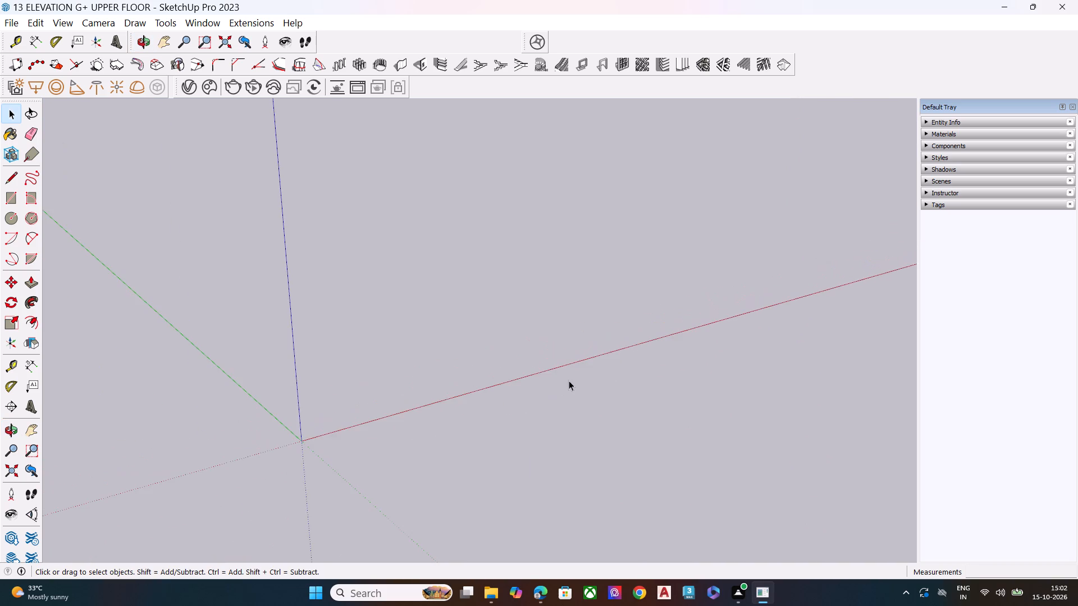
middle_drag(540, 384, 409, 414)
scroll(372, 402, up, 2)
scroll(501, 402, down, 3)
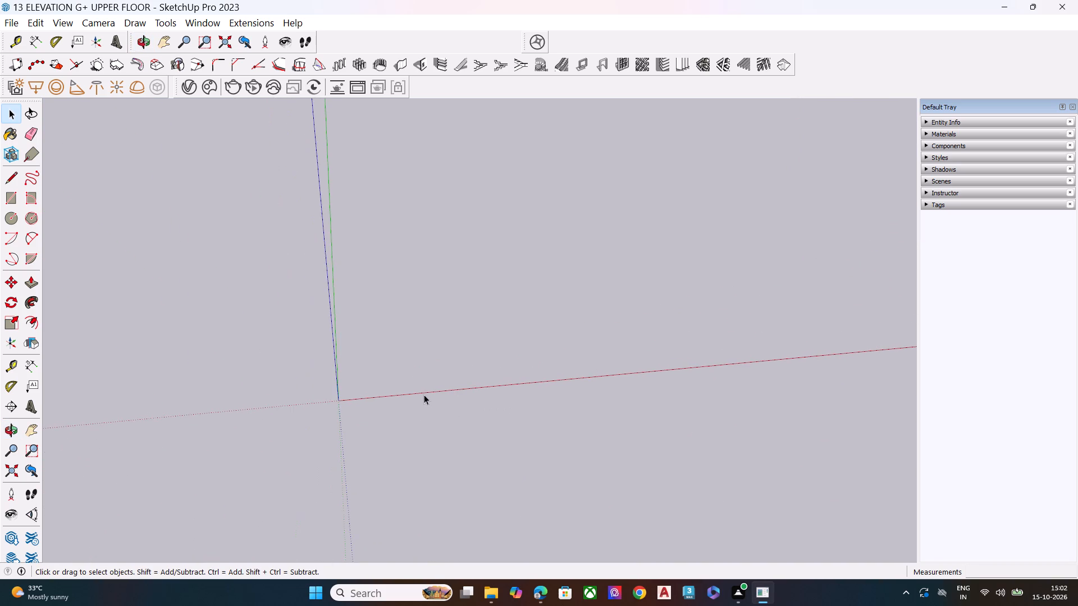
scroll(431, 382, down, 3)
scroll(759, 378, up, 4)
middle_drag(620, 369, 661, 296)
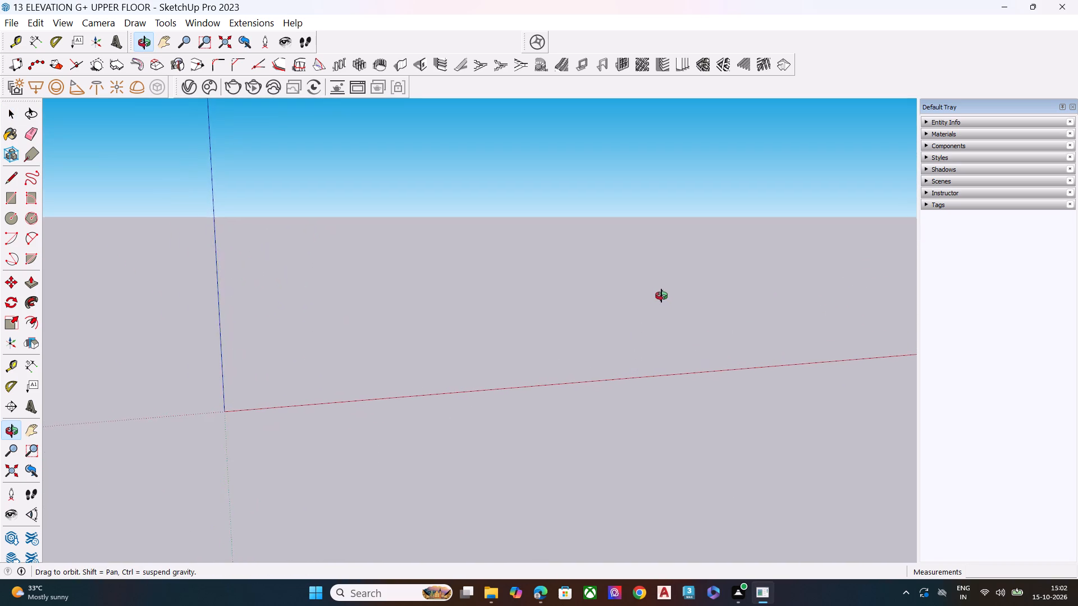
middle_drag(661, 296, 651, 305)
scroll(468, 201, up, 1)
Try to delete any stray geometry near the horizon by window-selecting the empty area along it twice.
drag(206, 171, 588, 234)
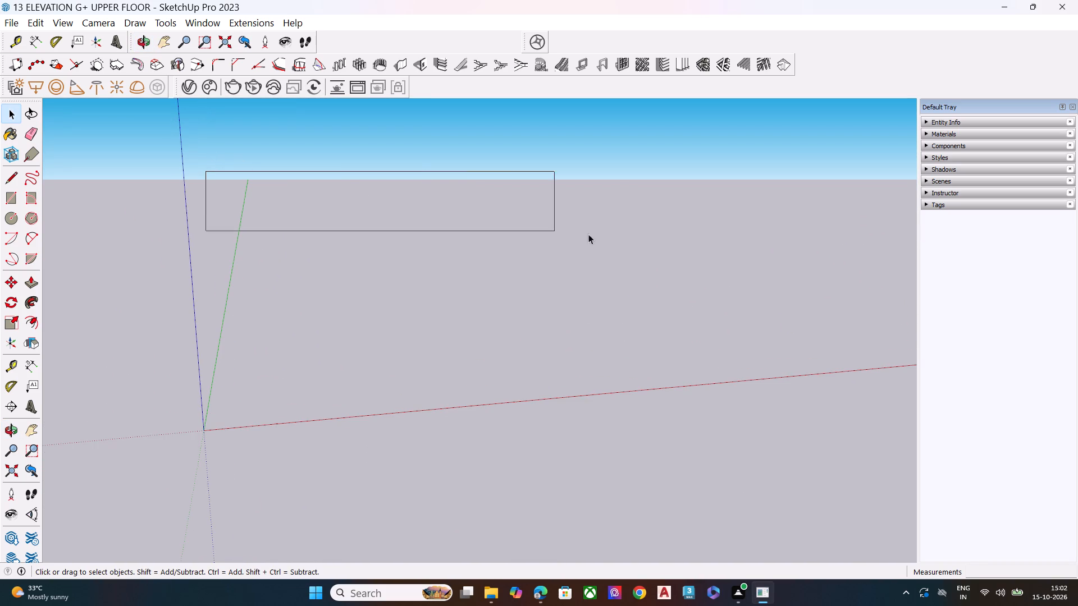
drag(588, 234, 934, 275)
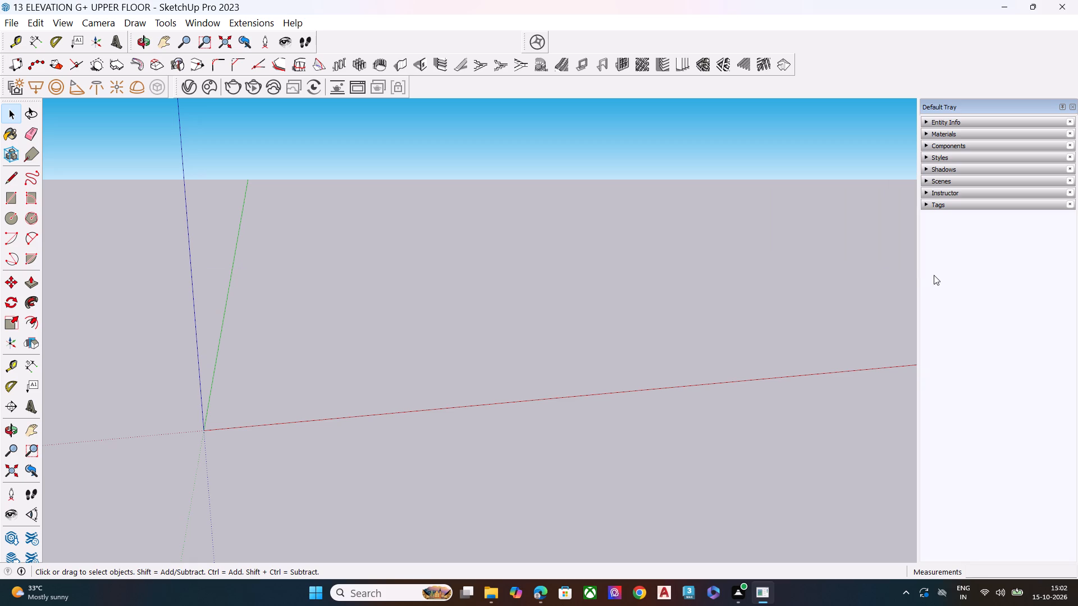
key(Delete)
drag(225, 170, 898, 302)
key(Delete)
Orbit and zoom around the red axis and origin to search for remaining distant stray geometry.
scroll(721, 359, down, 1)
scroll(536, 447, up, 2)
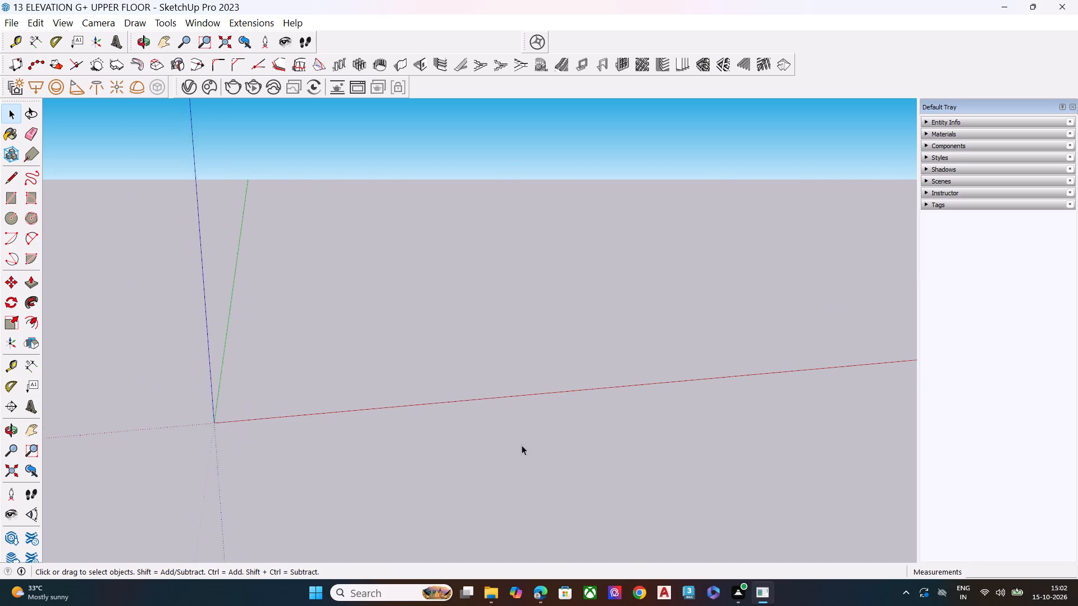
scroll(522, 445, up, 8)
middle_drag(643, 392, 756, 251)
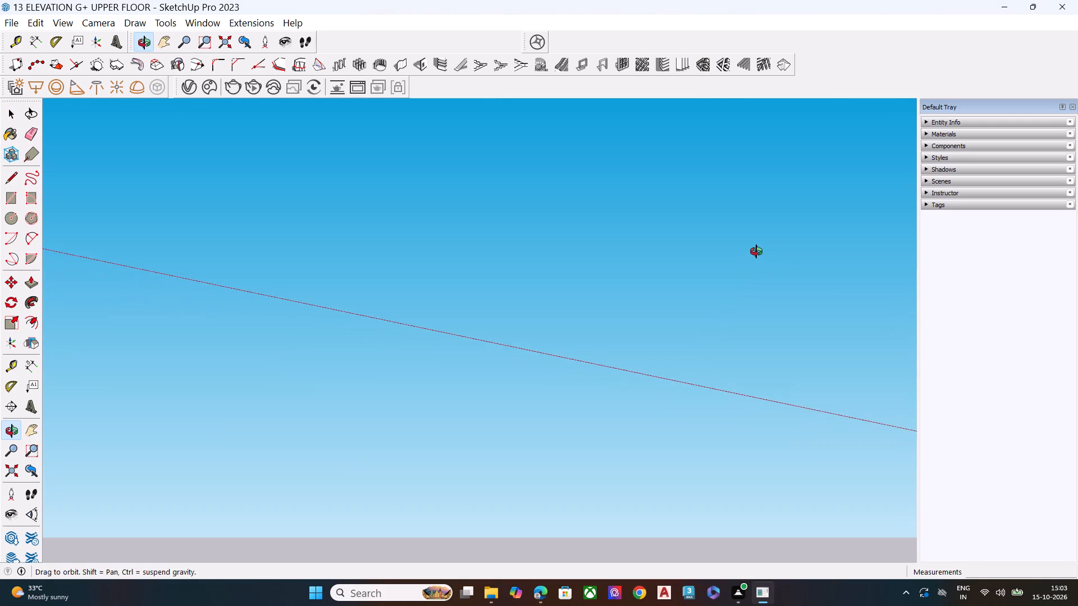
middle_drag(756, 251, 562, 285)
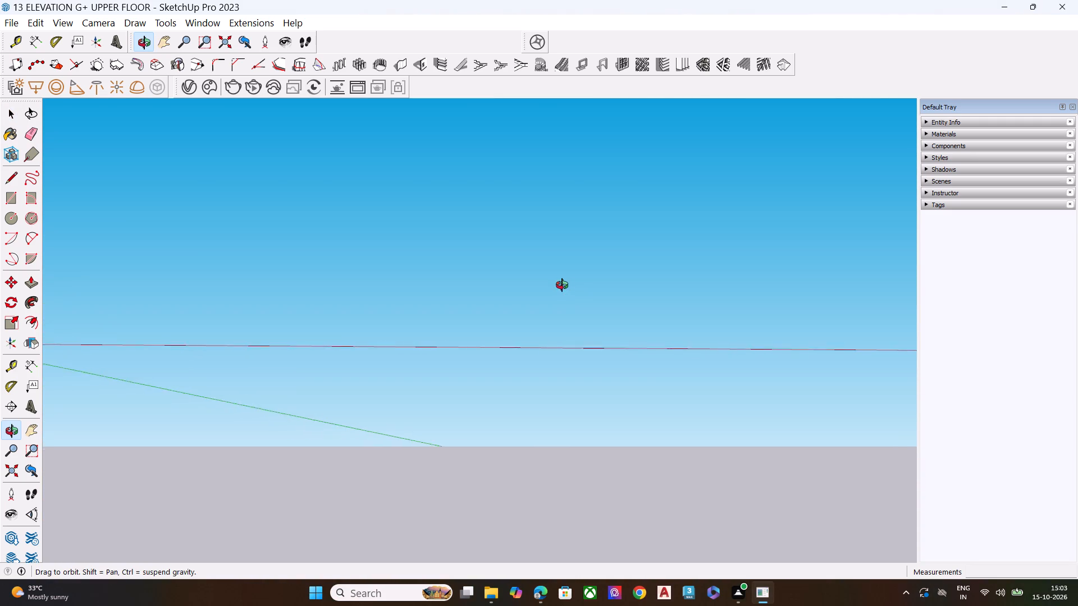
middle_drag(562, 285, 318, 389)
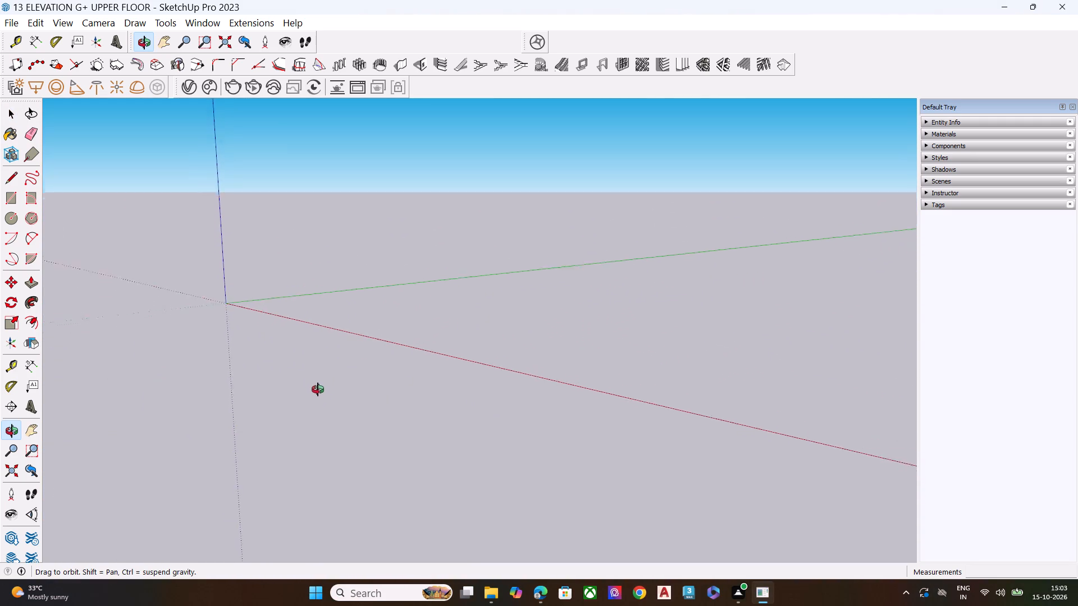
middle_drag(318, 389, 989, 346)
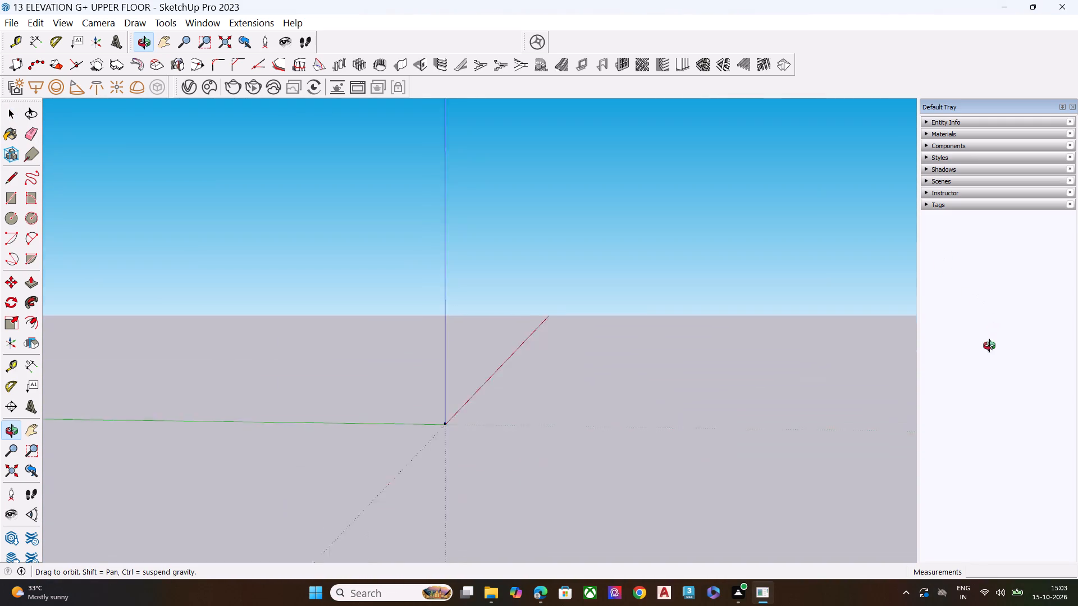
middle_drag(989, 346, 751, 417)
scroll(967, 406, up, 1)
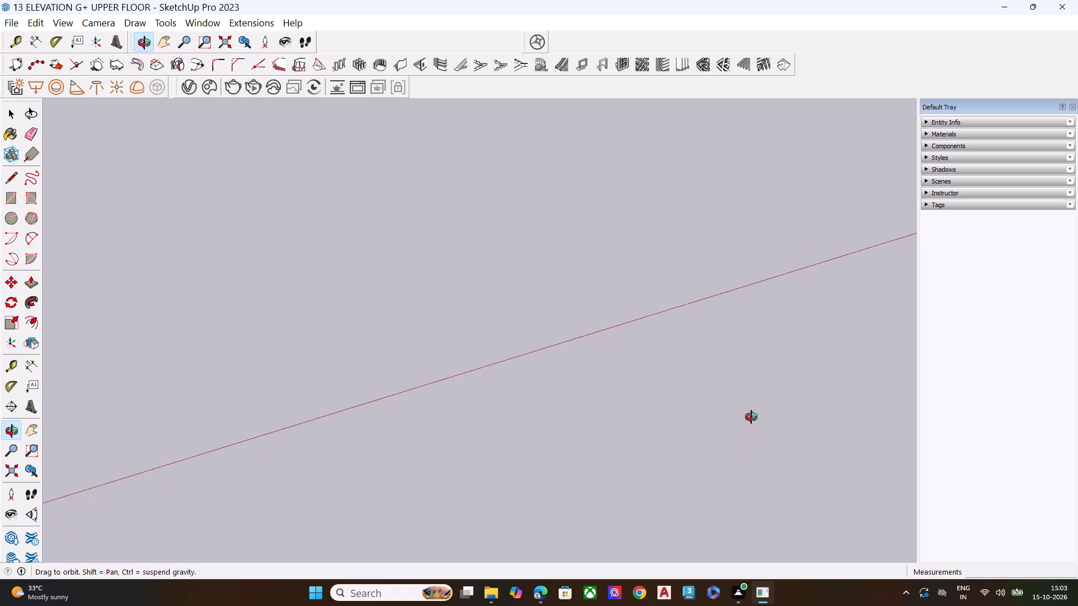
middle_drag(751, 417, 899, 125)
middle_drag(492, 321, 512, 318)
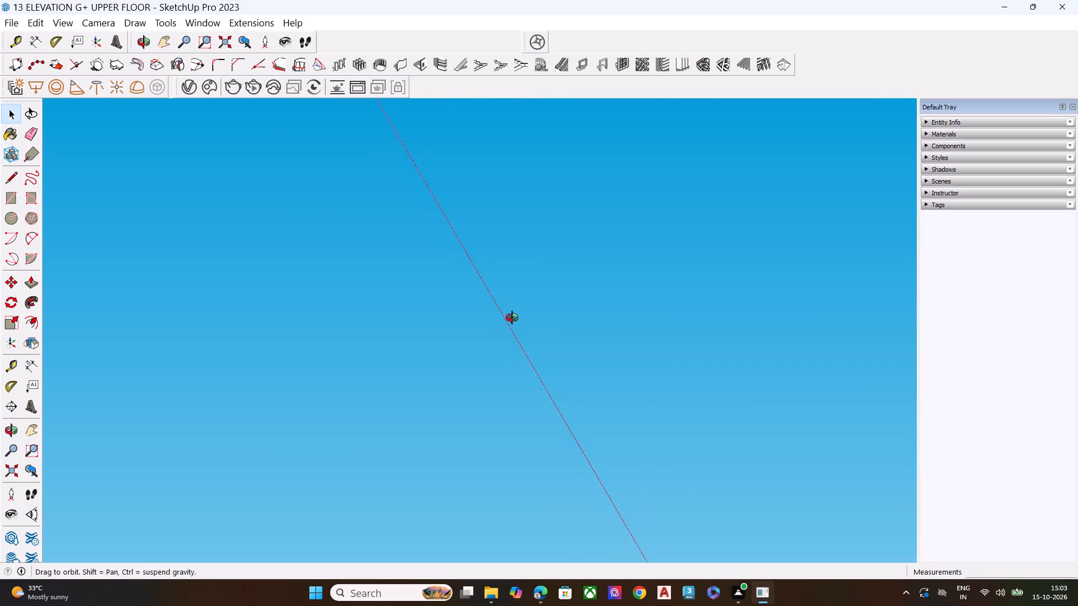
middle_drag(512, 318, 862, 330)
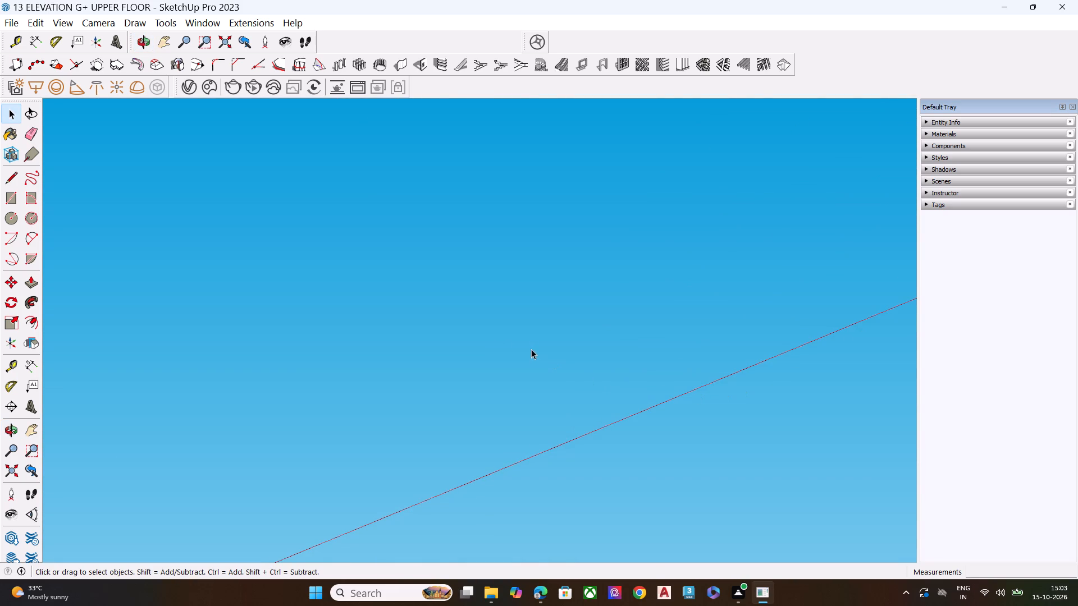
scroll(532, 334, down, 1)
middle_drag(531, 333, 806, 355)
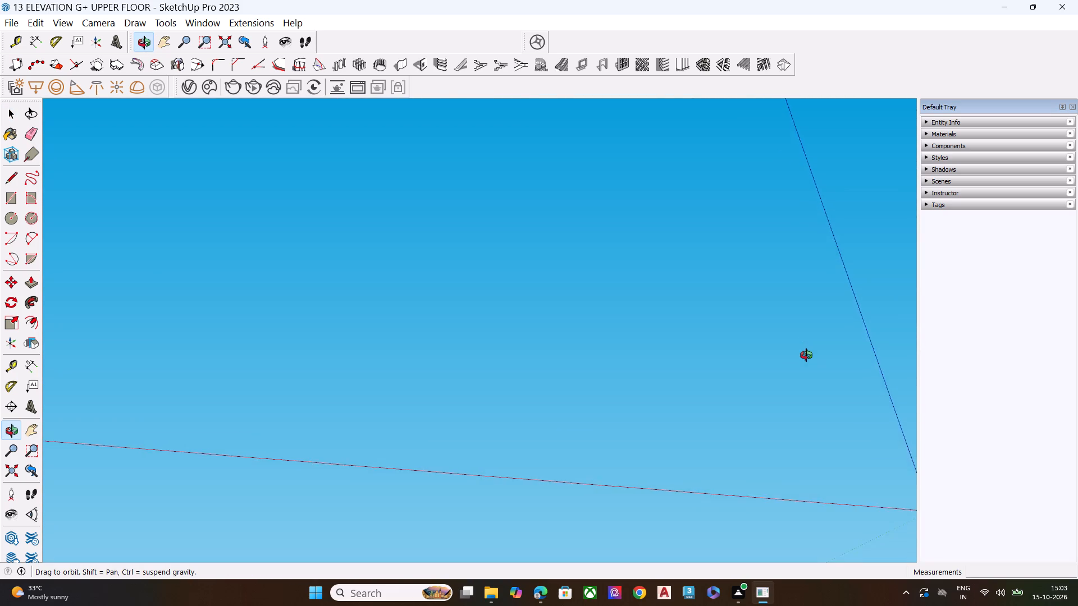
middle_drag(806, 355, 614, 327)
scroll(614, 327, up, 1)
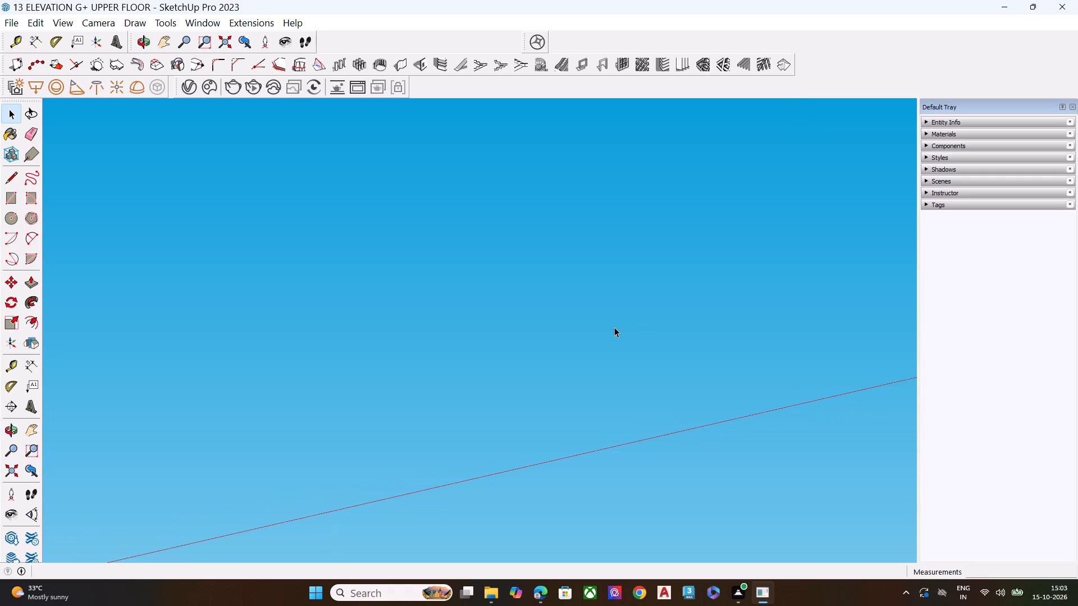